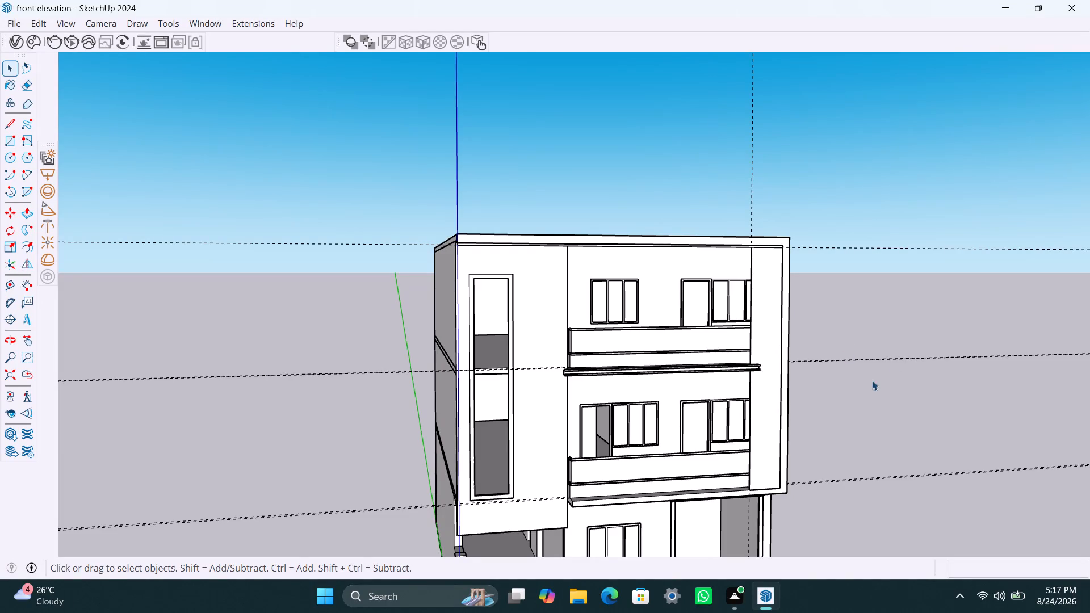
# Open the floor slab beneath the top-floor balcony parapet for editing near its stairwell-side end.
pyautogui.scroll(1, 550, 394)
pyautogui.moveTo(546, 397); pyautogui.dragTo(707, 429, button='middle')
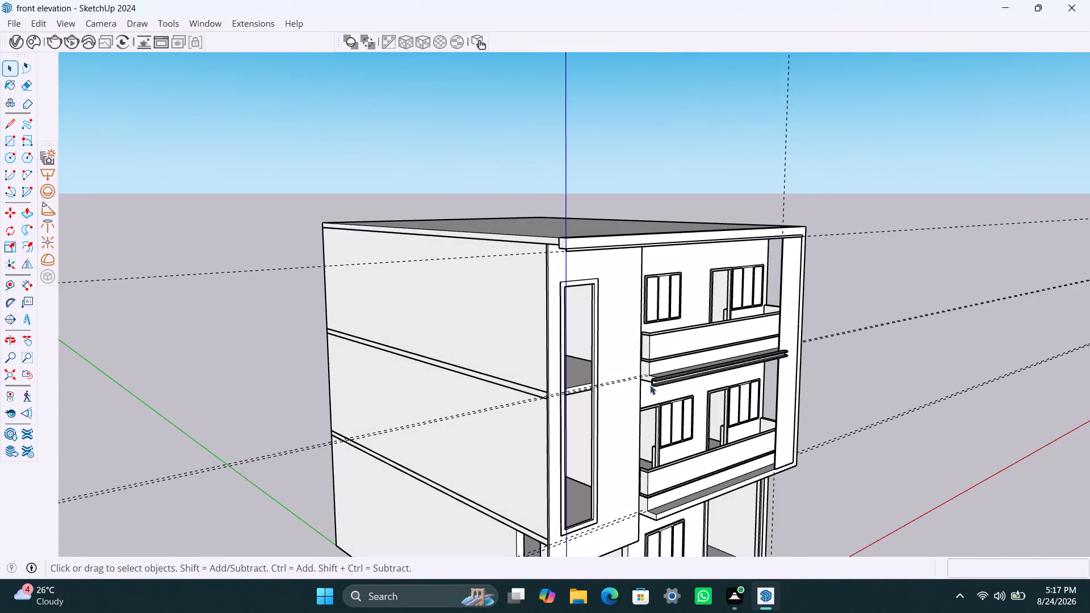
pyautogui.scroll(4, 657, 380)
pyautogui.moveTo(637, 377); pyautogui.dragTo(672, 388, button='middle')
pyautogui.scroll(8, 658, 381)
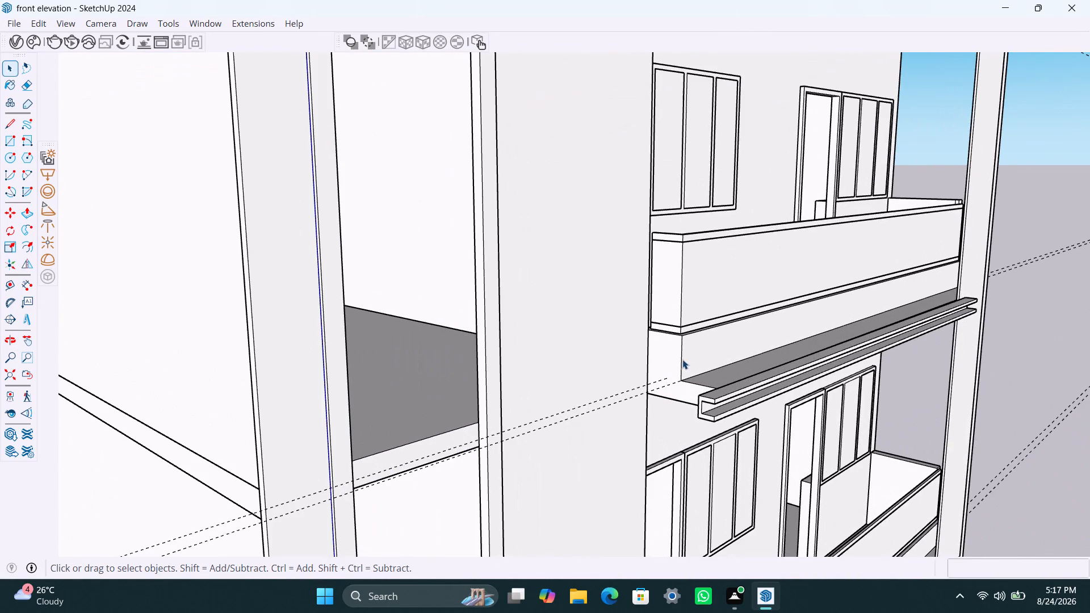
pyautogui.click(673, 360)
pyautogui.tripleClick(670, 360)
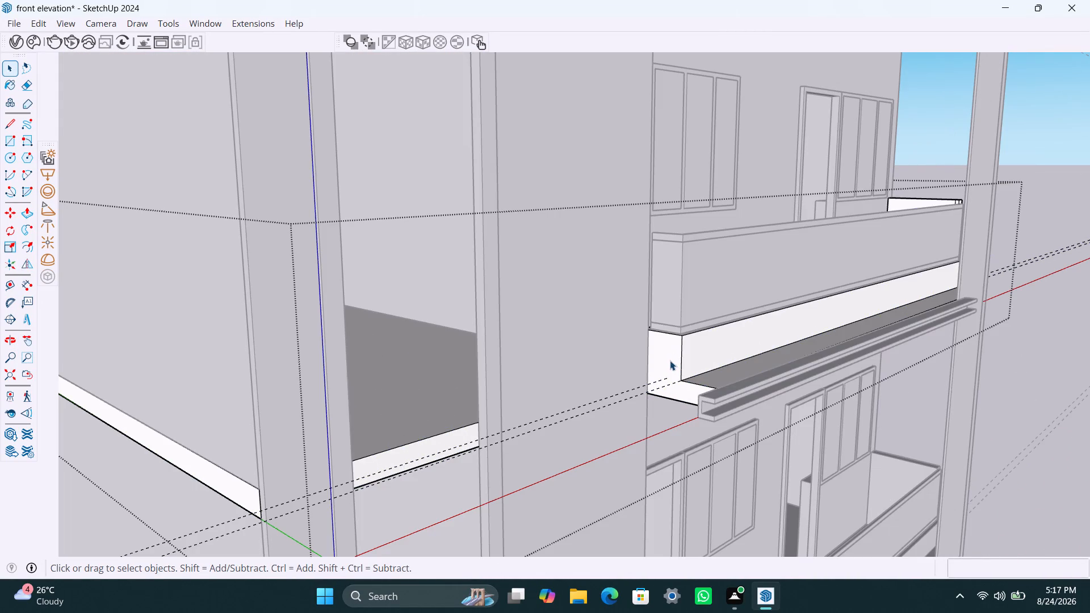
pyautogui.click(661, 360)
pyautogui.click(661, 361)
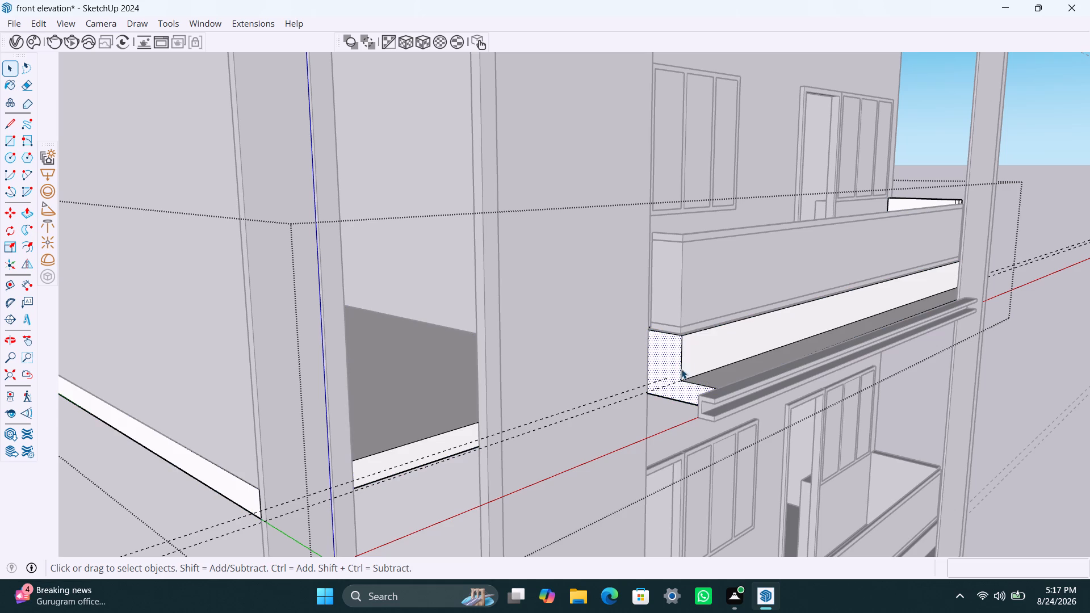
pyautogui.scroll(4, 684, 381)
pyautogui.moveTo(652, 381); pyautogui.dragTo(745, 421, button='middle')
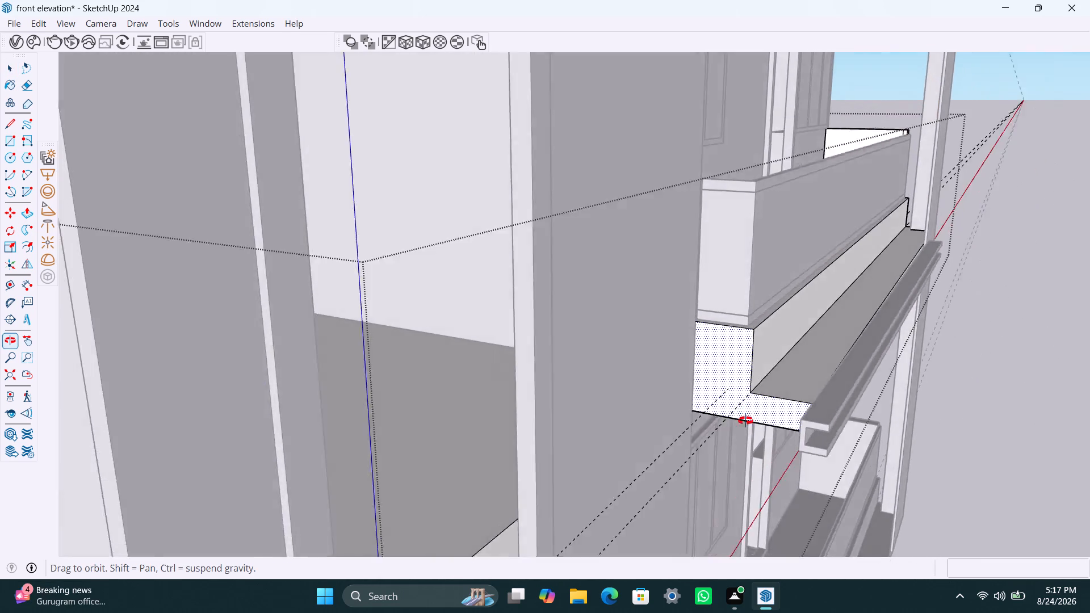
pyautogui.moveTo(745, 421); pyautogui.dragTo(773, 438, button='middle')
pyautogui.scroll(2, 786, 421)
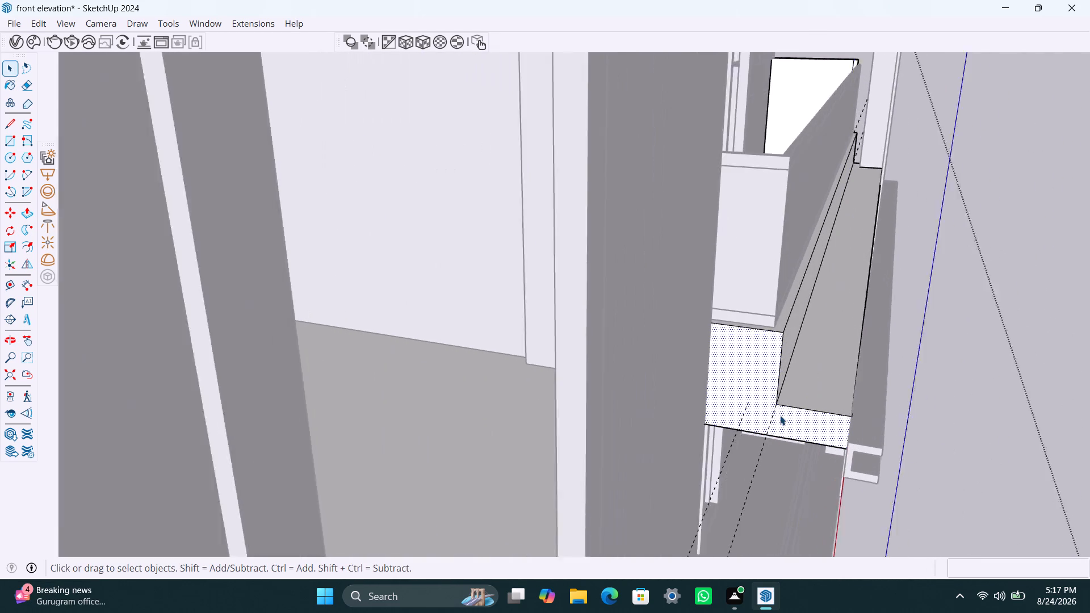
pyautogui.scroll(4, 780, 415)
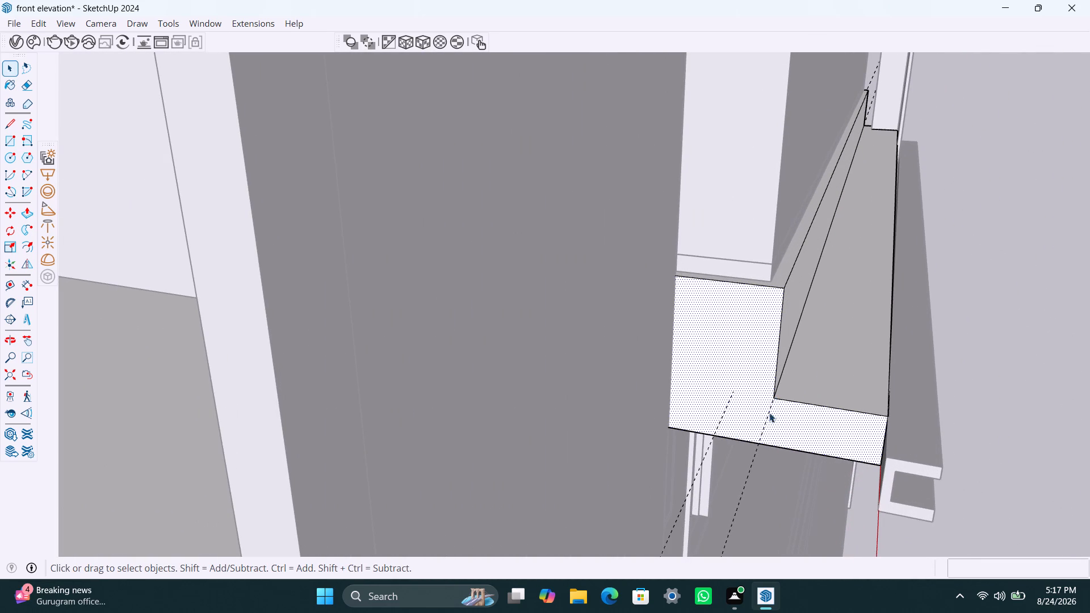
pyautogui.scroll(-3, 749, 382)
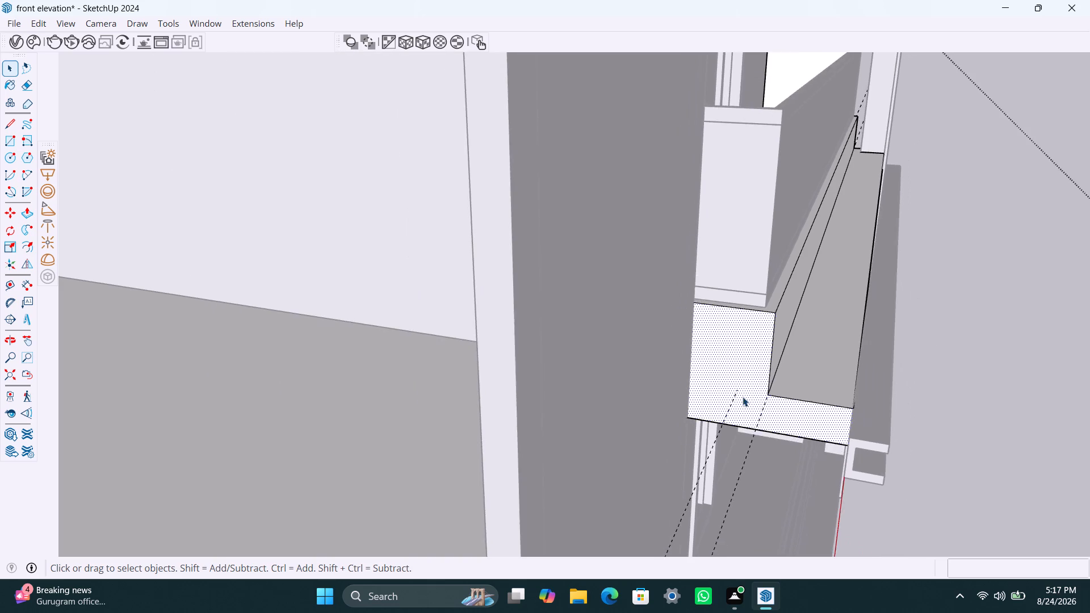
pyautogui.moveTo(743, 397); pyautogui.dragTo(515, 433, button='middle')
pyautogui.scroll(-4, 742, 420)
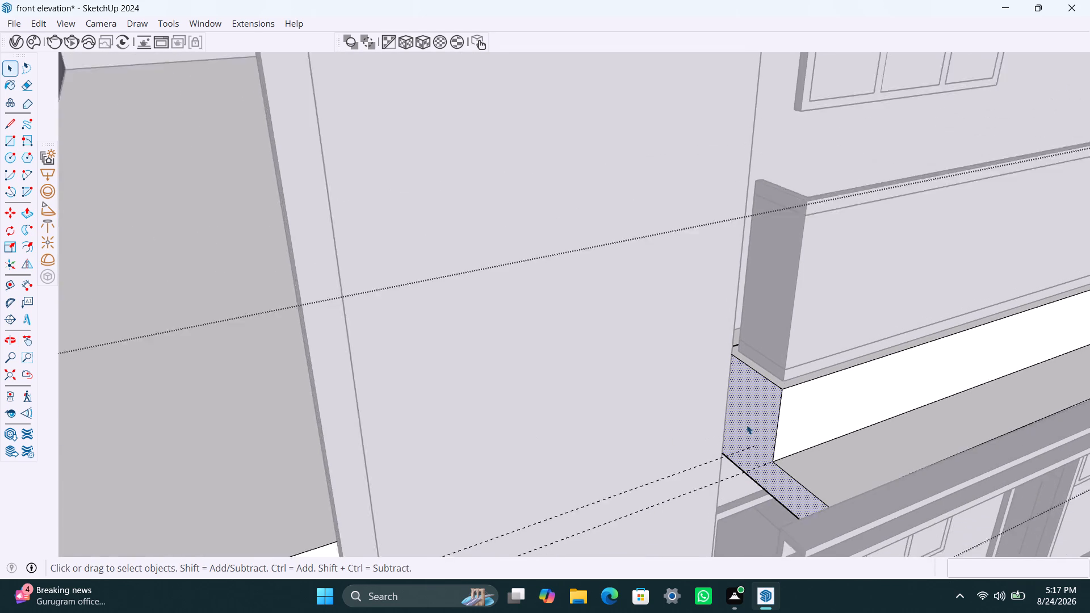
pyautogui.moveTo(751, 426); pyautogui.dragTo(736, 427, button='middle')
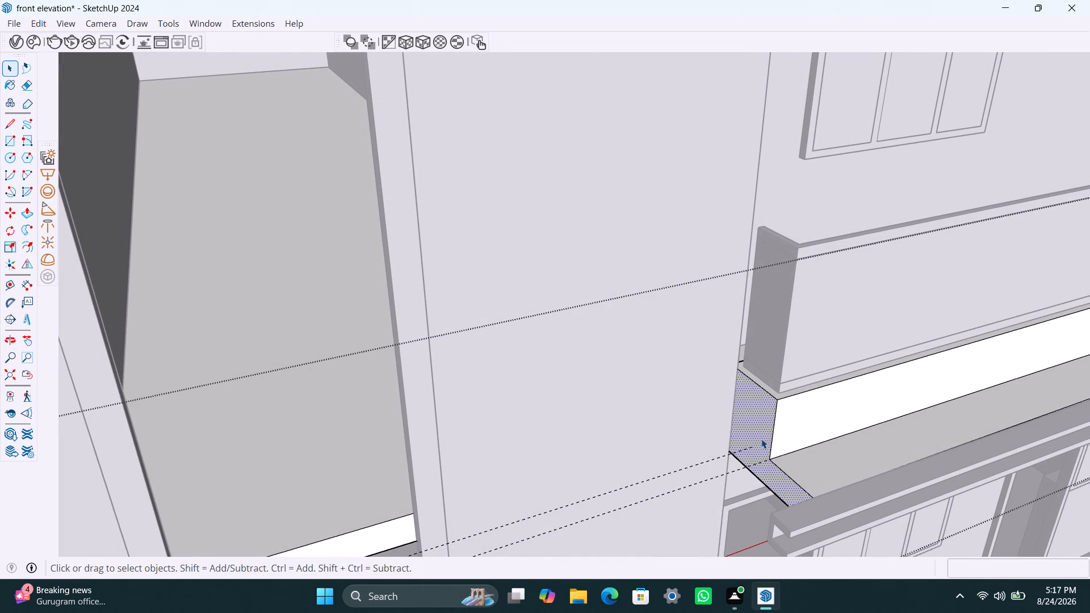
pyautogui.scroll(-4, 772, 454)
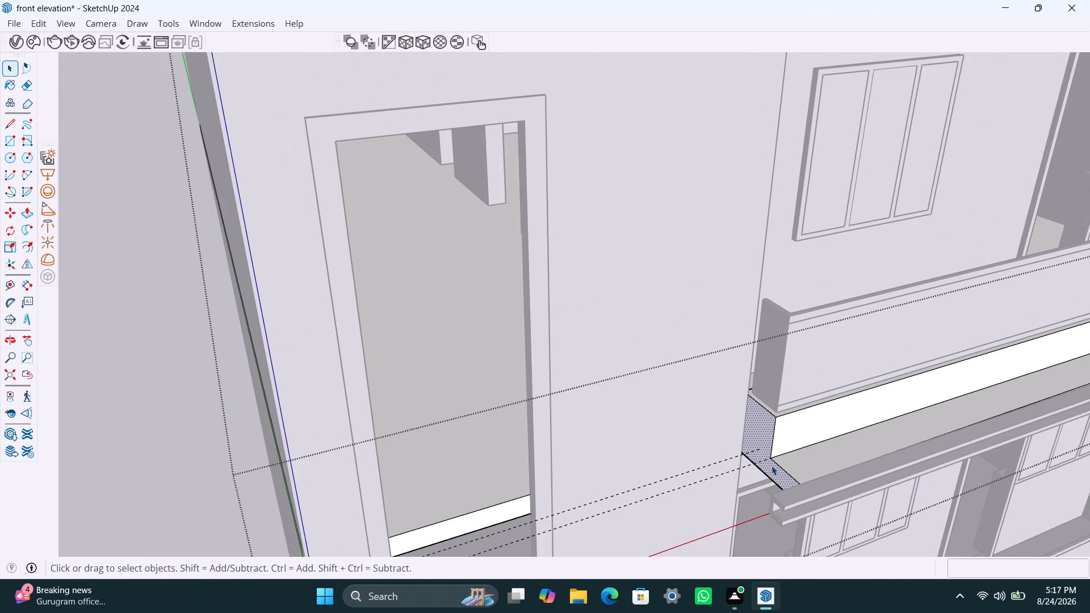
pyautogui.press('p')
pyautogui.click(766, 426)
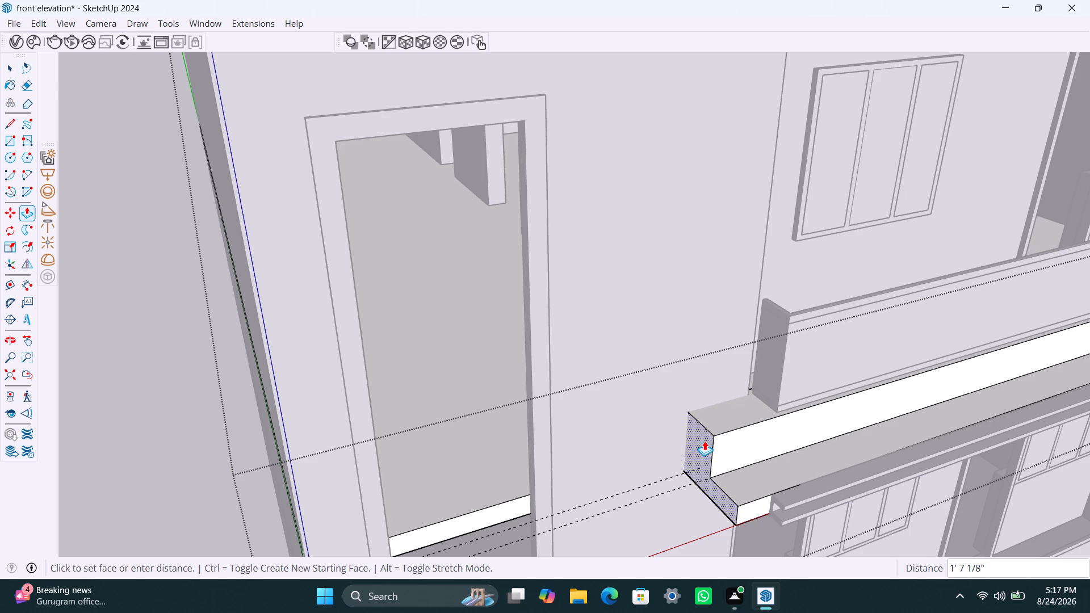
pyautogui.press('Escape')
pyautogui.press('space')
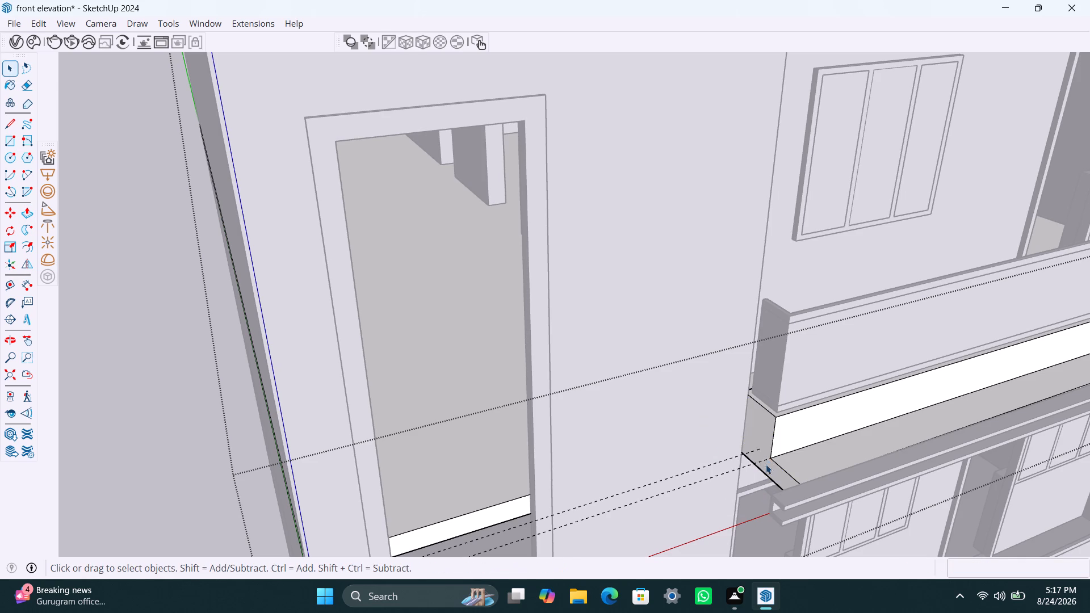
# Split the slab's L-shaped end face with a 6" vertical line from its inner corner down to the bottom edge.
pyautogui.moveTo(765, 467); pyautogui.dragTo(770, 446, button='middle')
pyautogui.scroll(3, 775, 481)
pyautogui.moveTo(762, 494); pyautogui.dragTo(779, 449, button='middle')
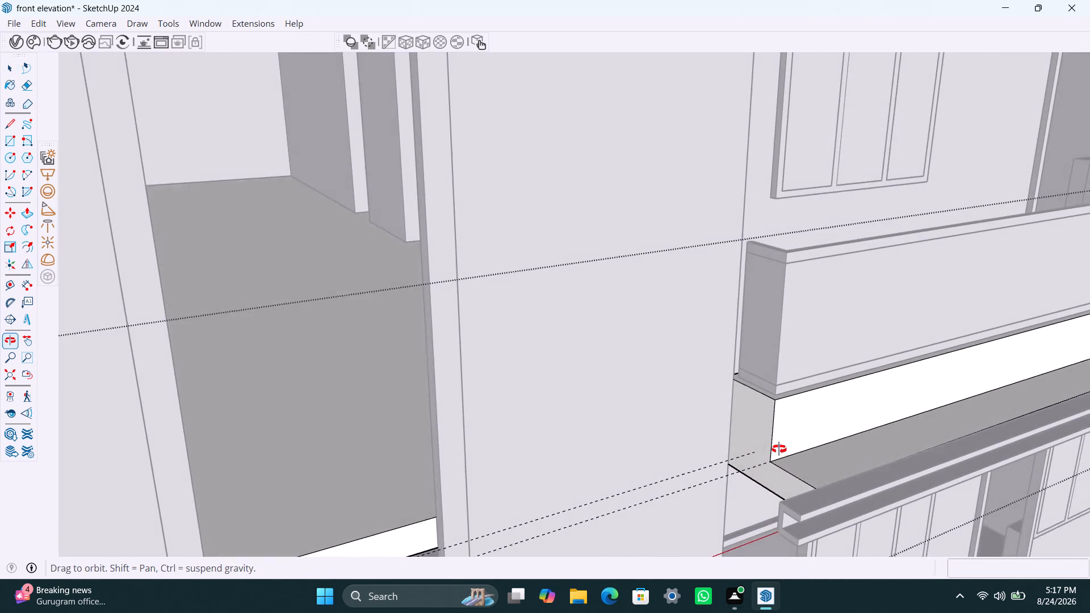
pyautogui.moveTo(779, 449); pyautogui.dragTo(778, 448, button='middle')
pyautogui.press('l')
pyautogui.moveTo(773, 465); pyautogui.dragTo(773, 471)
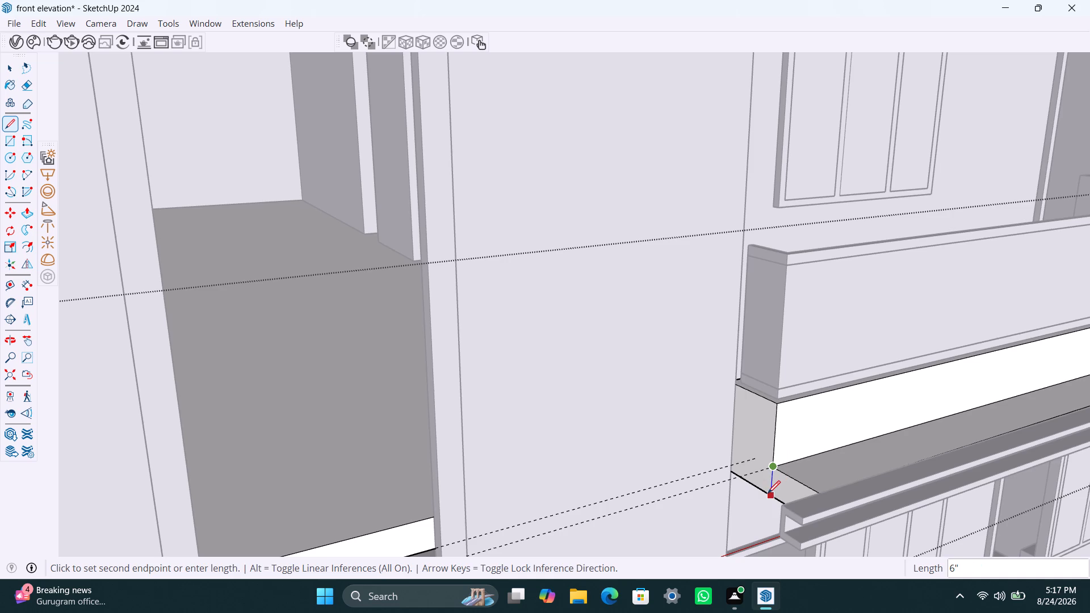
pyautogui.click(768, 493)
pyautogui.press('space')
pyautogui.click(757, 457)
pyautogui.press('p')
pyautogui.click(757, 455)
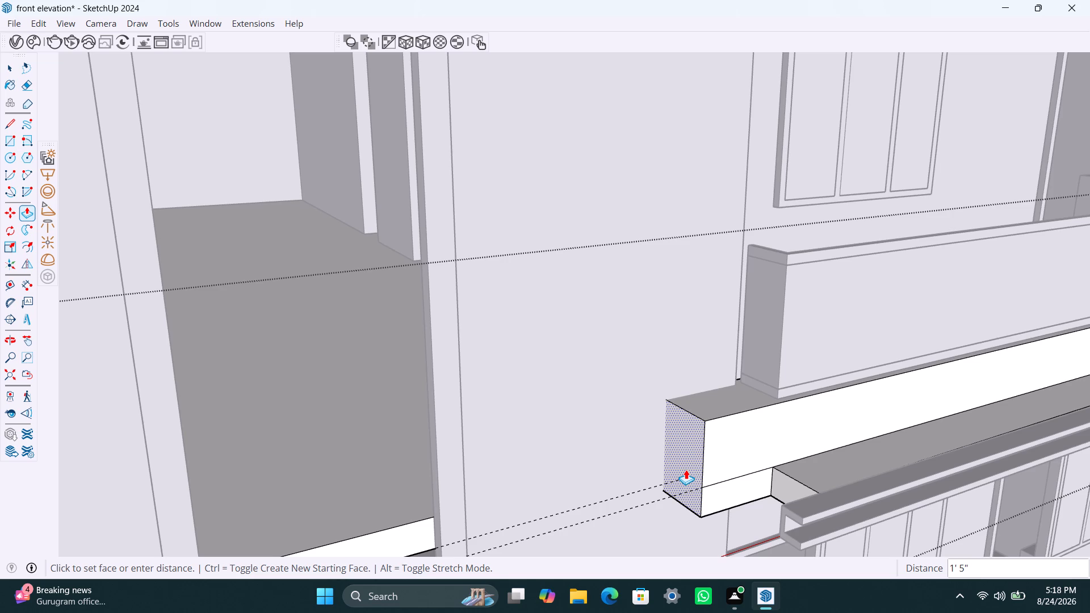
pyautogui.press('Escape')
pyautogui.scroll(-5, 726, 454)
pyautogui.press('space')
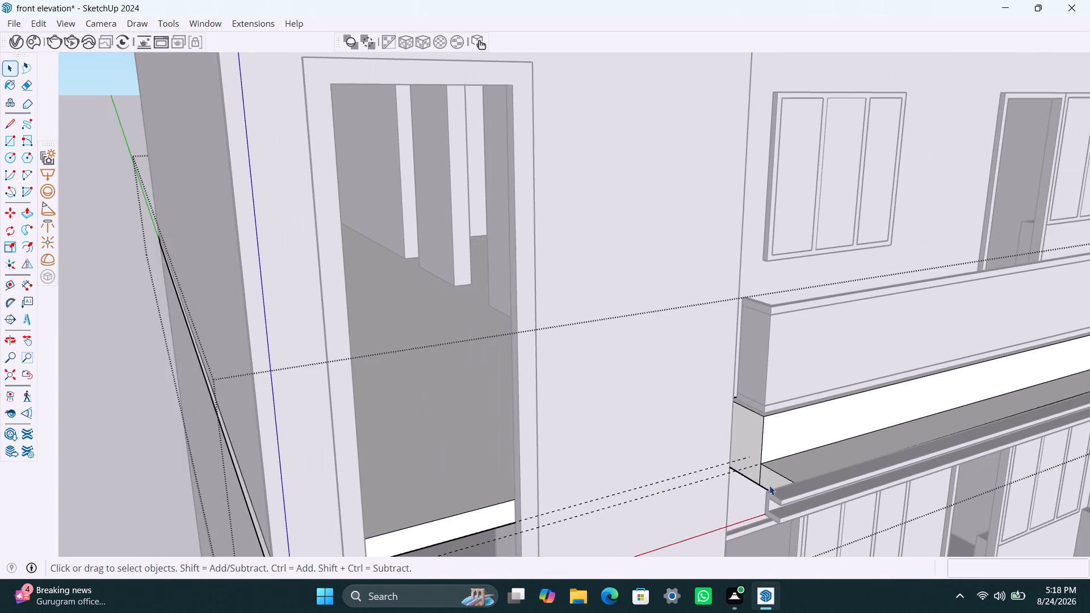
# Finish editing the floor slab.
pyautogui.moveTo(769, 485); pyautogui.dragTo(757, 488, button='middle')
pyautogui.scroll(3, 766, 499)
pyautogui.click(776, 498)
pyautogui.click(781, 505)
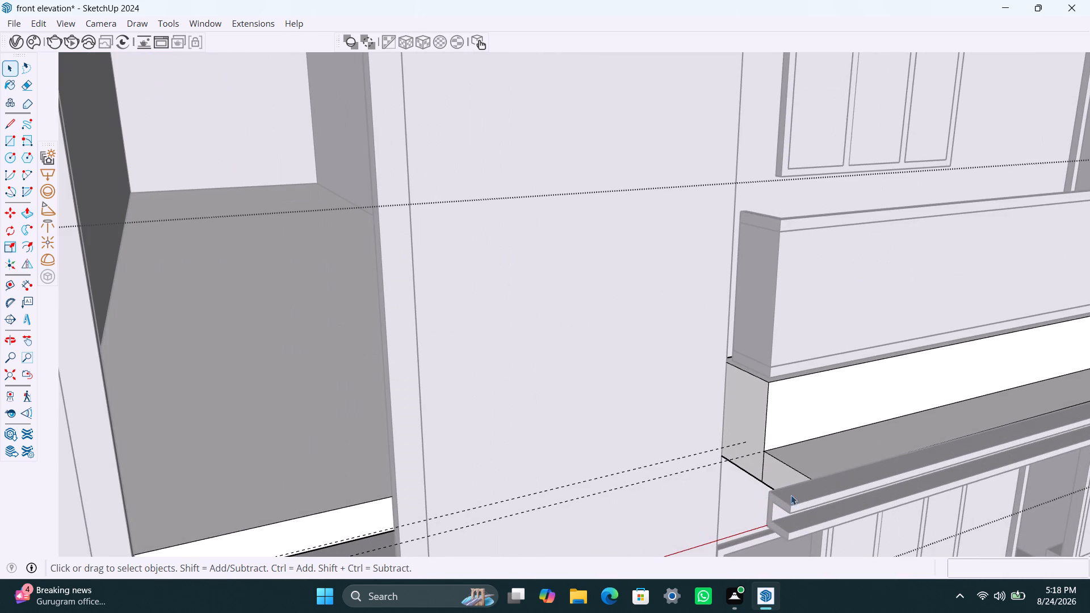
pyautogui.click(816, 450)
pyautogui.tripleClick(232, 401)
pyautogui.click(231, 400)
pyautogui.scroll(-4, 445, 508)
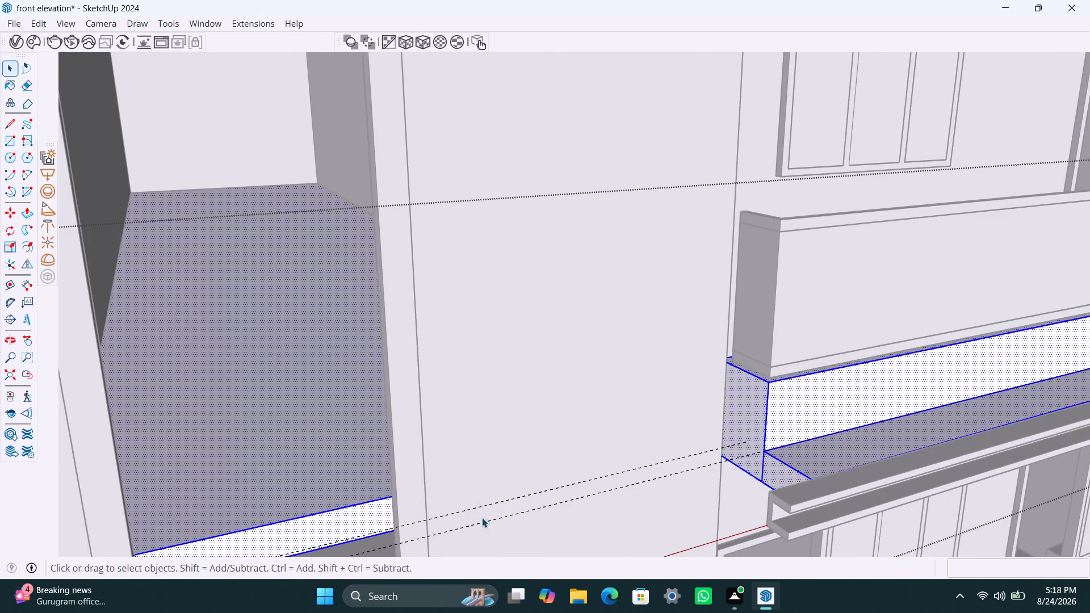
pyautogui.scroll(-5, 764, 468)
pyautogui.scroll(-4, 956, 447)
pyautogui.click(304, 449)
pyautogui.doubleClick(299, 447)
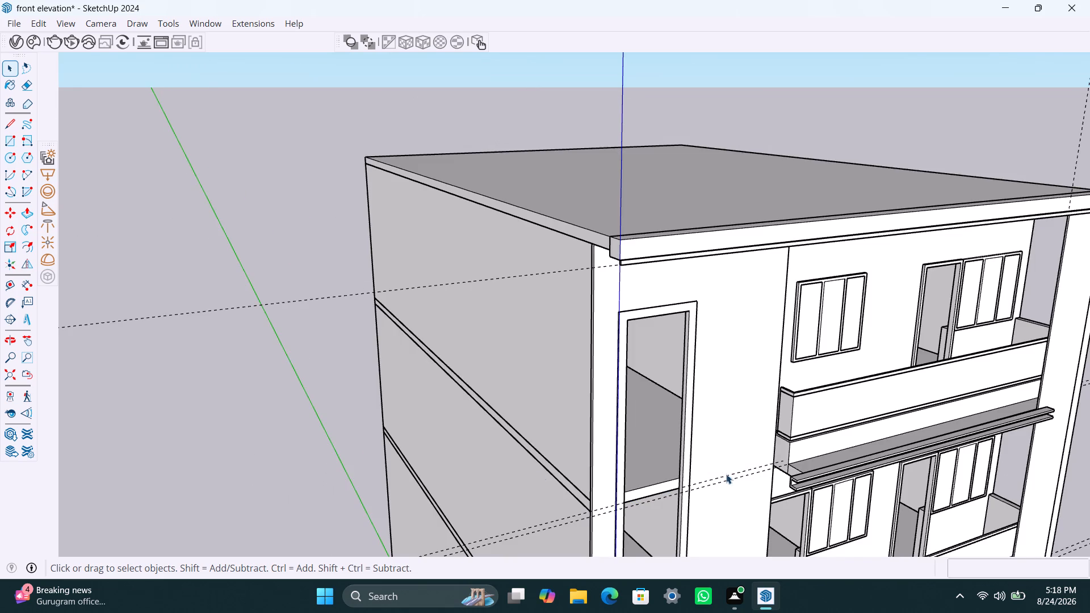
# Open the grooved strip for editing, extend its stairwell-side end face outward by 9", and finish editing the strip.
pyautogui.scroll(10, 757, 475)
pyautogui.click(803, 476)
pyautogui.tripleClick(805, 471)
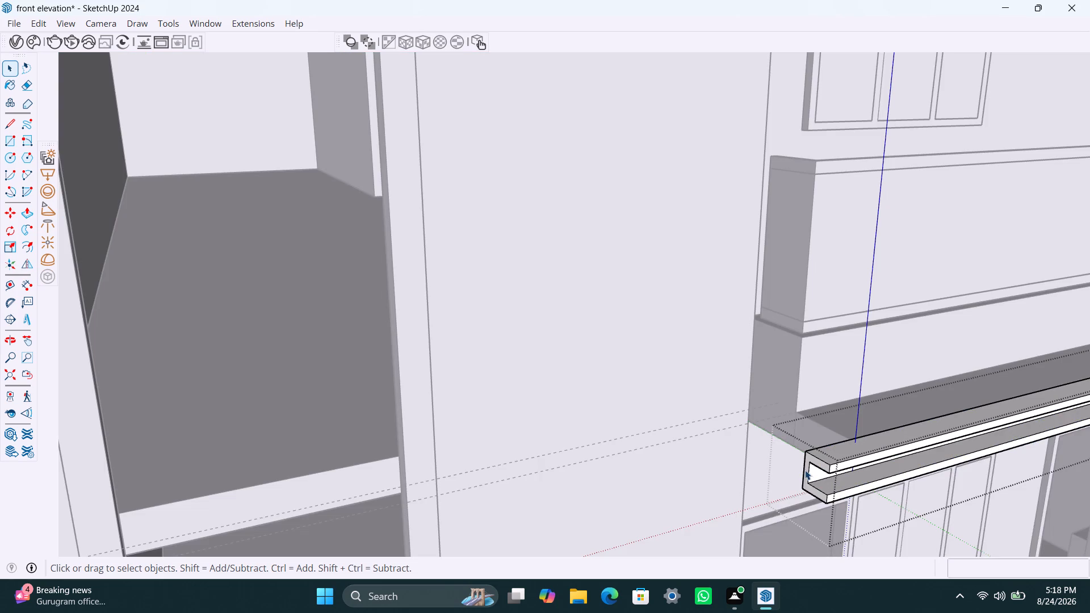
pyautogui.click(806, 468)
pyautogui.scroll(4, 822, 463)
pyautogui.click(824, 465)
pyautogui.click(826, 467)
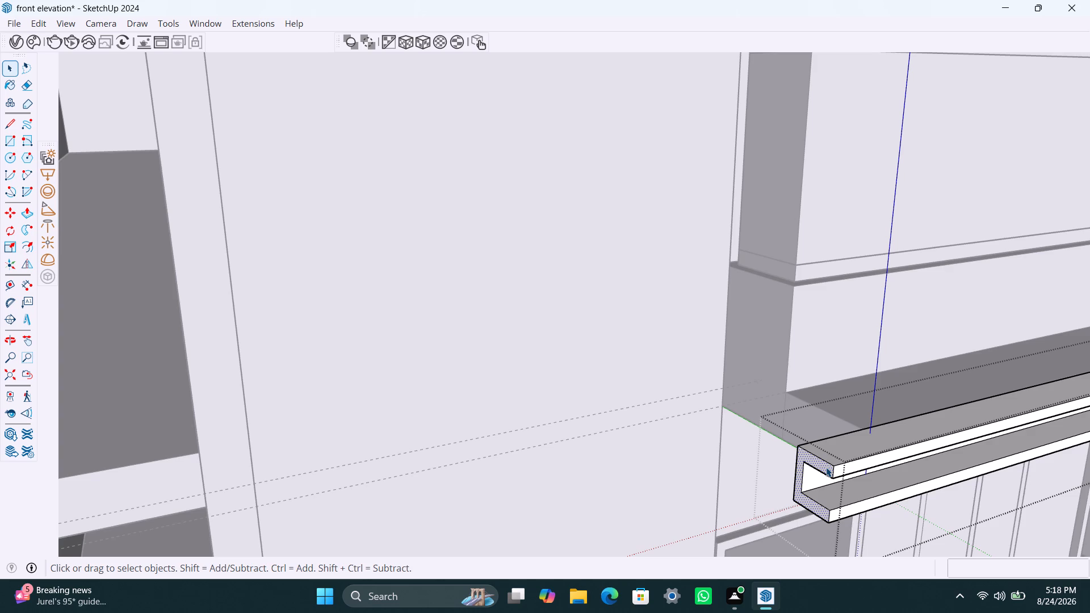
pyautogui.press('p')
pyautogui.click(826, 467)
pyautogui.write('9"')
pyautogui.press('Return')
pyautogui.press('space')
pyautogui.scroll(-6, 799, 461)
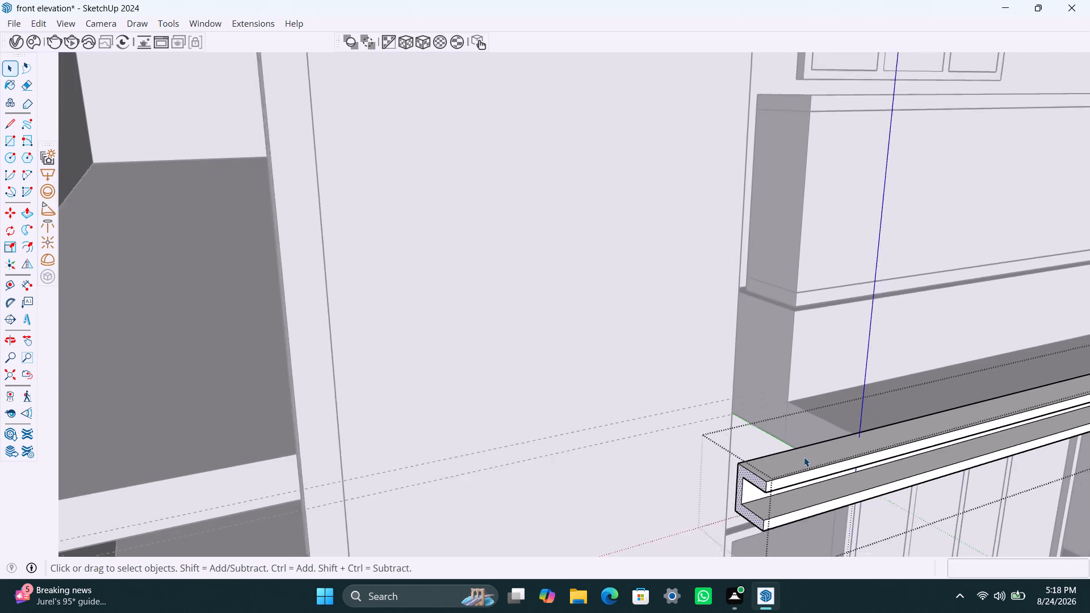
pyautogui.scroll(-4, 804, 457)
pyautogui.moveTo(825, 447); pyautogui.dragTo(686, 451, button='middle')
pyautogui.click(209, 411)
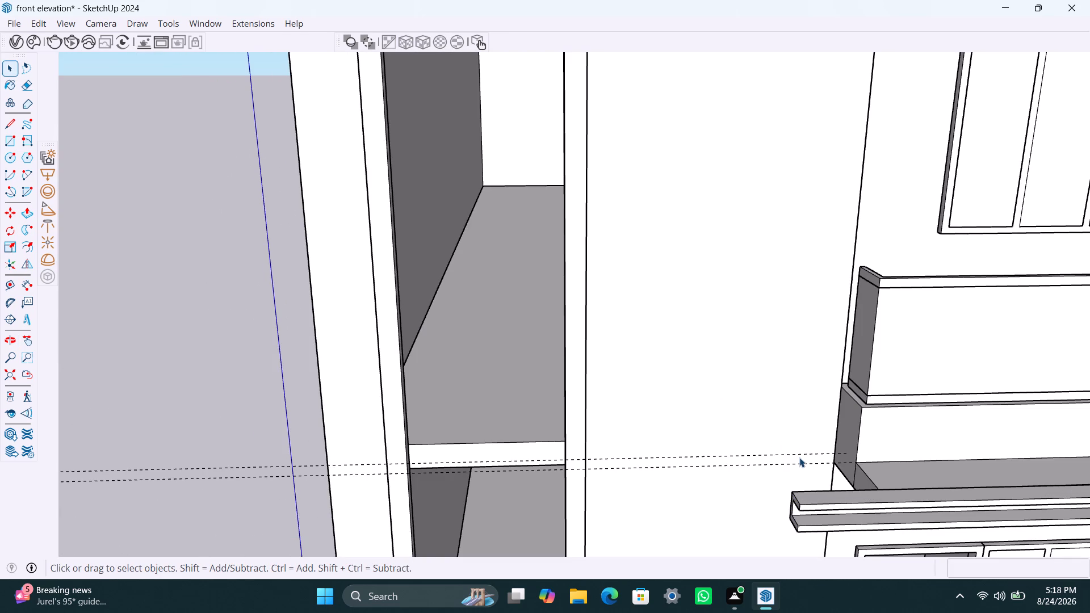
# Reopen the floor slab for editing and pull its low front ledge's end face out flush with the grooved strip's end.
pyautogui.scroll(-2, 867, 478)
pyautogui.moveTo(865, 483); pyautogui.dragTo(799, 507, button='middle')
pyautogui.scroll(4, 883, 523)
pyautogui.click(855, 461)
pyautogui.click(855, 461)
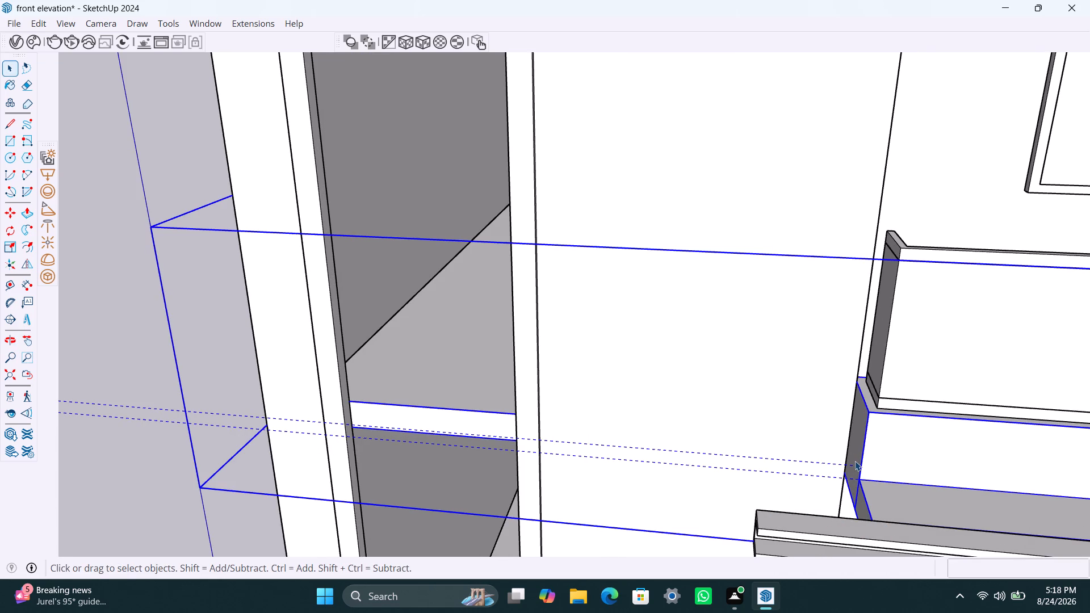
pyautogui.click(855, 456)
pyautogui.click(857, 446)
pyautogui.click(858, 441)
pyautogui.scroll(2, 862, 531)
pyautogui.tripleClick(862, 510)
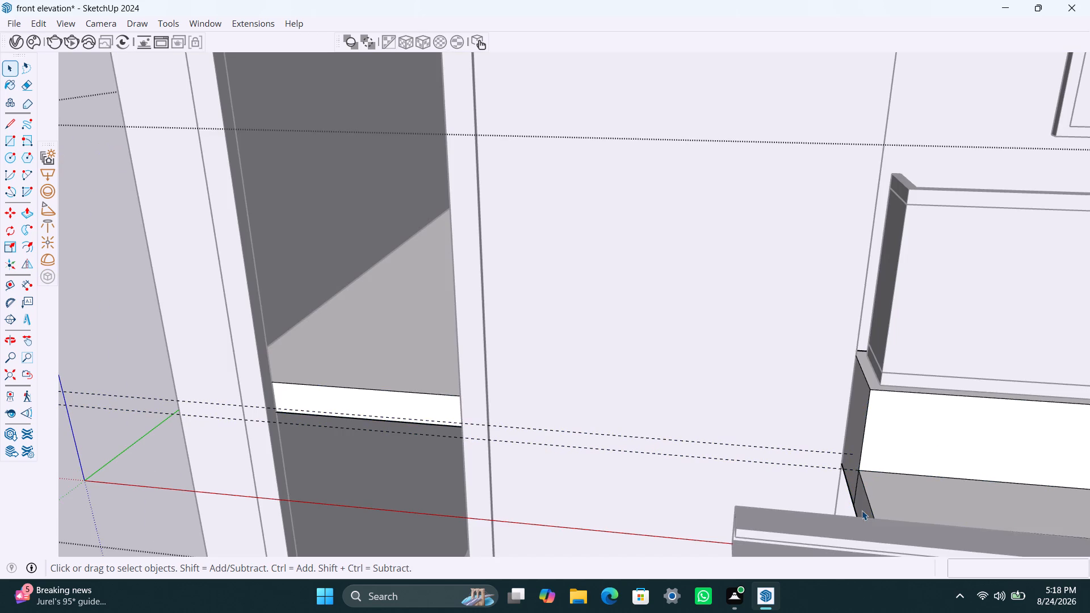
pyautogui.doubleClick(862, 509)
pyautogui.click(862, 503)
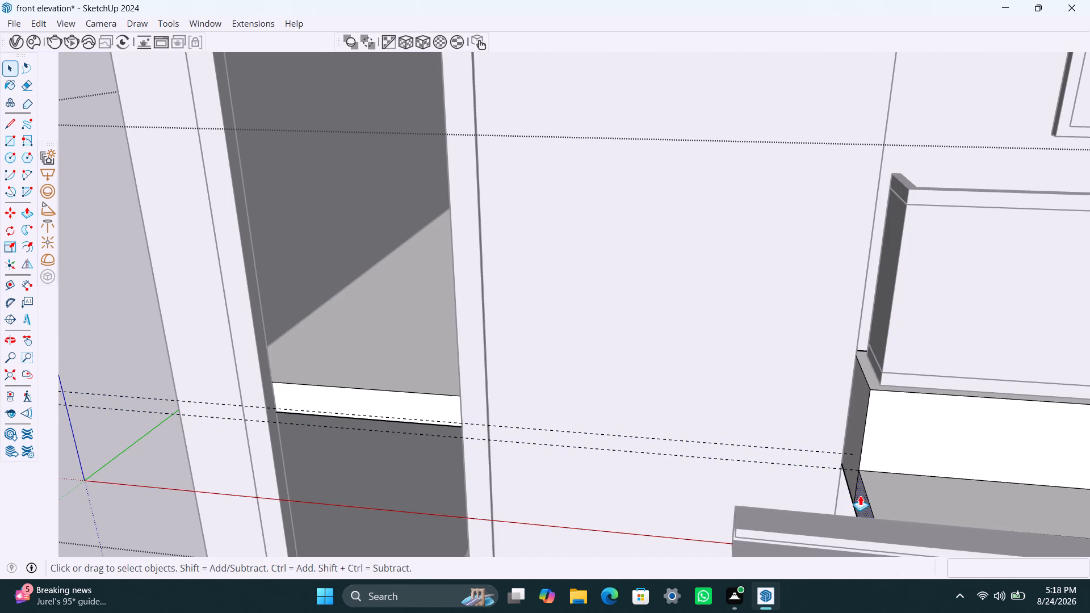
pyautogui.press('p')
pyautogui.click(860, 496)
pyautogui.click(739, 502)
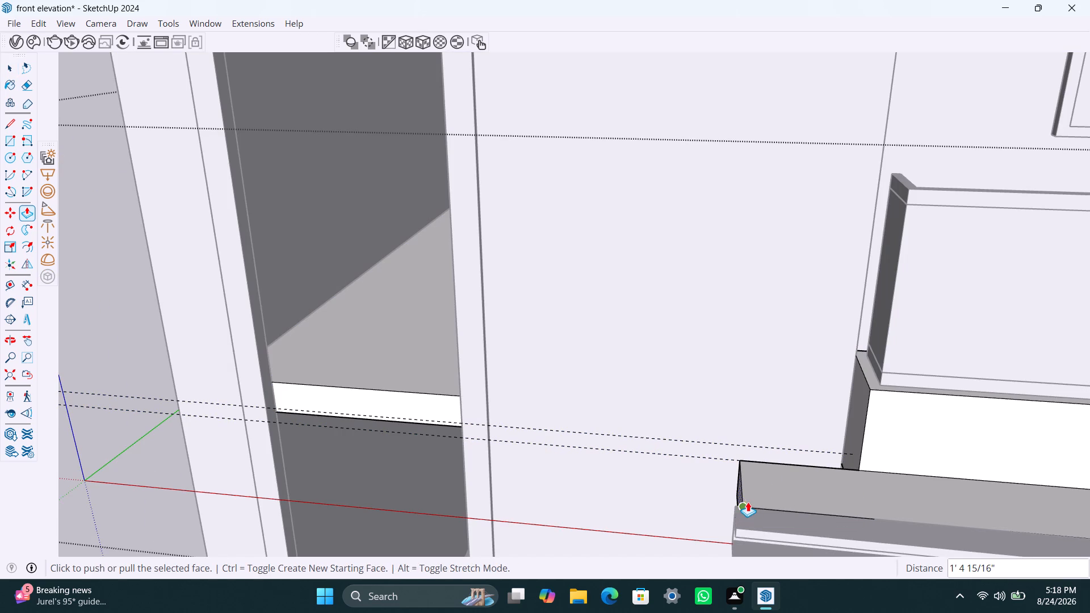
pyautogui.click(739, 486)
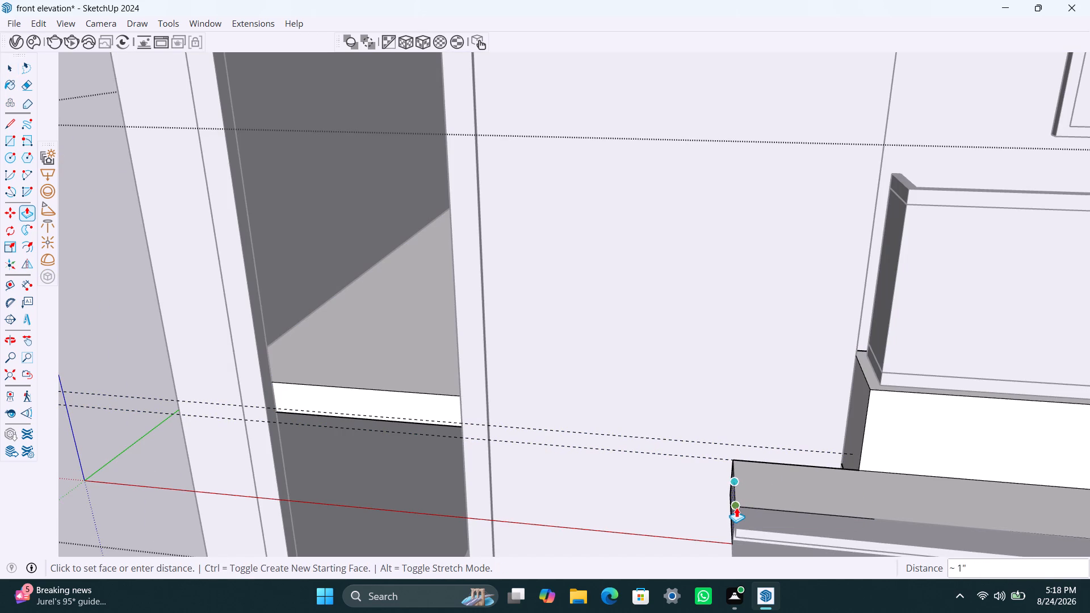
pyautogui.click(736, 507)
pyautogui.press('space')
# Pull the taller rear part of the slab's end face out flush with the front ledge's end.
pyautogui.scroll(-2, 808, 447)
pyautogui.moveTo(791, 490); pyautogui.dragTo(942, 465, button='middle')
pyautogui.scroll(9, 726, 482)
pyautogui.moveTo(794, 452); pyautogui.dragTo(815, 498, button='middle')
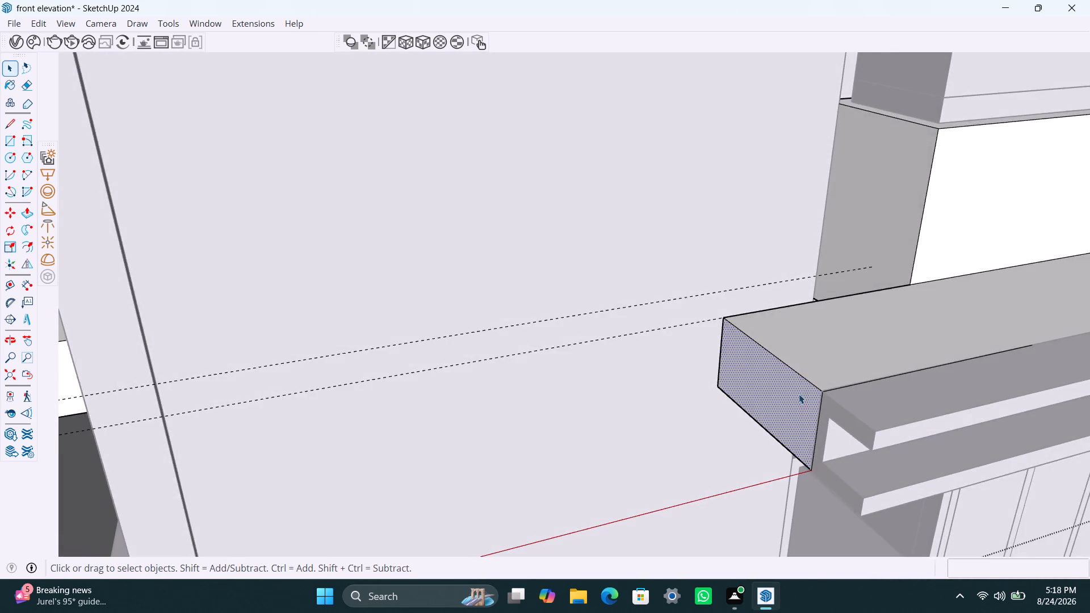
pyautogui.scroll(-3, 804, 375)
pyautogui.moveTo(799, 390); pyautogui.dragTo(1026, 445, button='middle')
pyautogui.scroll(-4, 705, 305)
pyautogui.moveTo(654, 304); pyautogui.dragTo(743, 330, button='middle')
pyautogui.scroll(8, 644, 246)
pyautogui.click(627, 180)
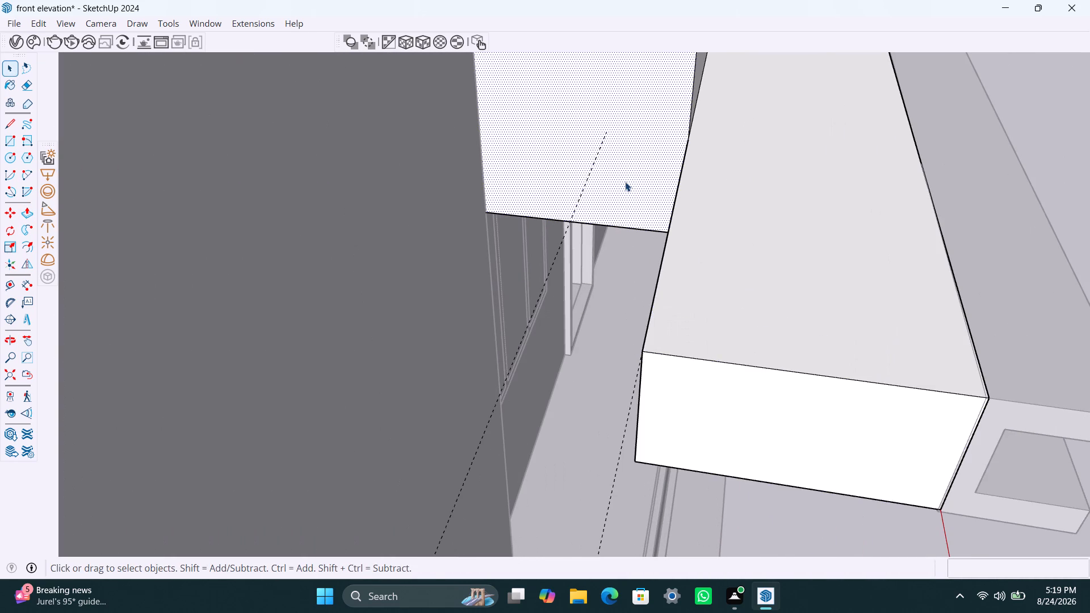
pyautogui.press('p')
pyautogui.click(625, 182)
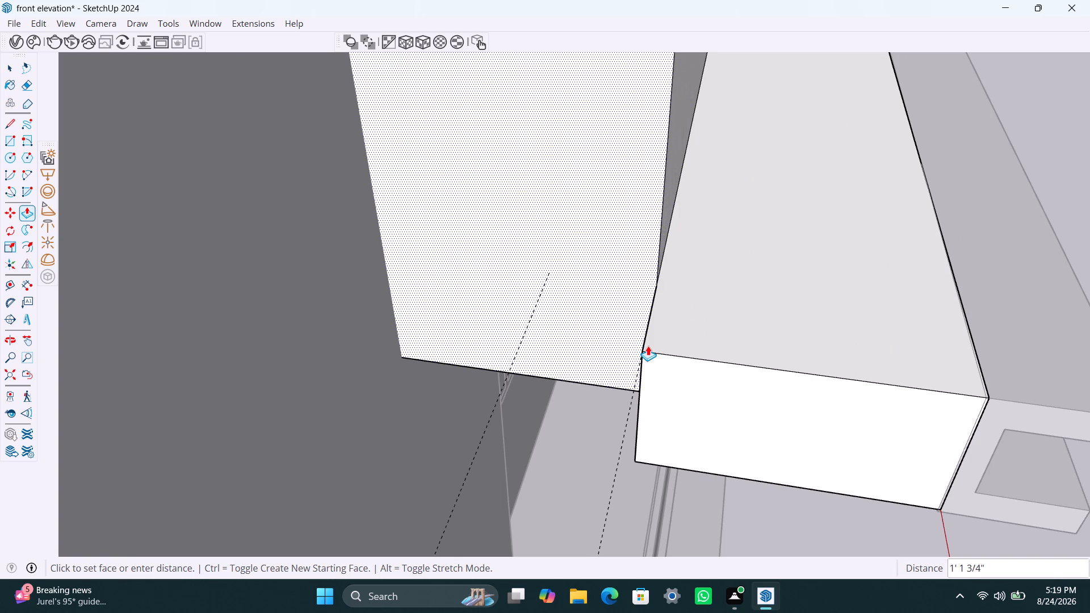
pyautogui.click(663, 373)
pyautogui.press('space')
pyautogui.scroll(-15, 705, 315)
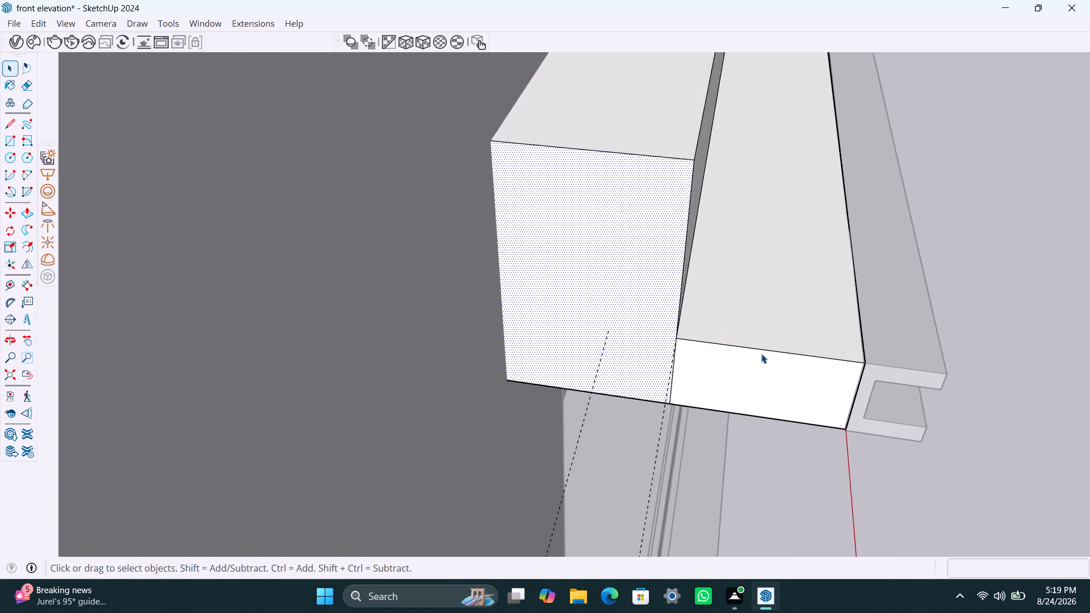
pyautogui.moveTo(779, 345); pyautogui.dragTo(689, 366, button='middle')
pyautogui.scroll(-3, 703, 350)
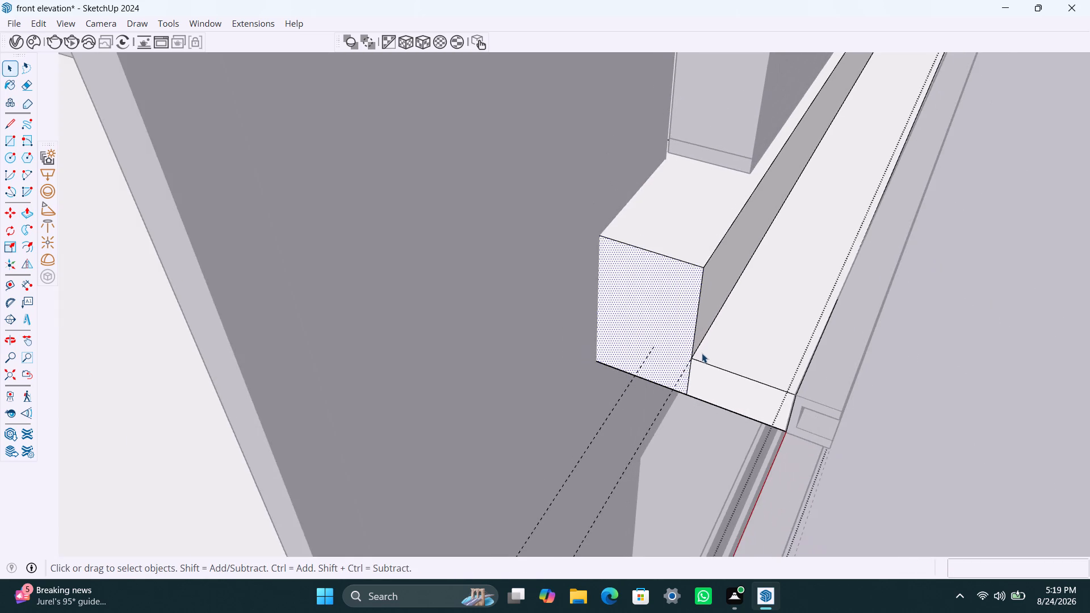
# Place a guide 7" in from the floor slab's end edge and a second guide 2" further inward.
pyautogui.moveTo(702, 353); pyautogui.dragTo(422, 274, button='middle')
pyautogui.scroll(-3, 701, 373)
pyautogui.moveTo(733, 378); pyautogui.dragTo(635, 355, button='middle')
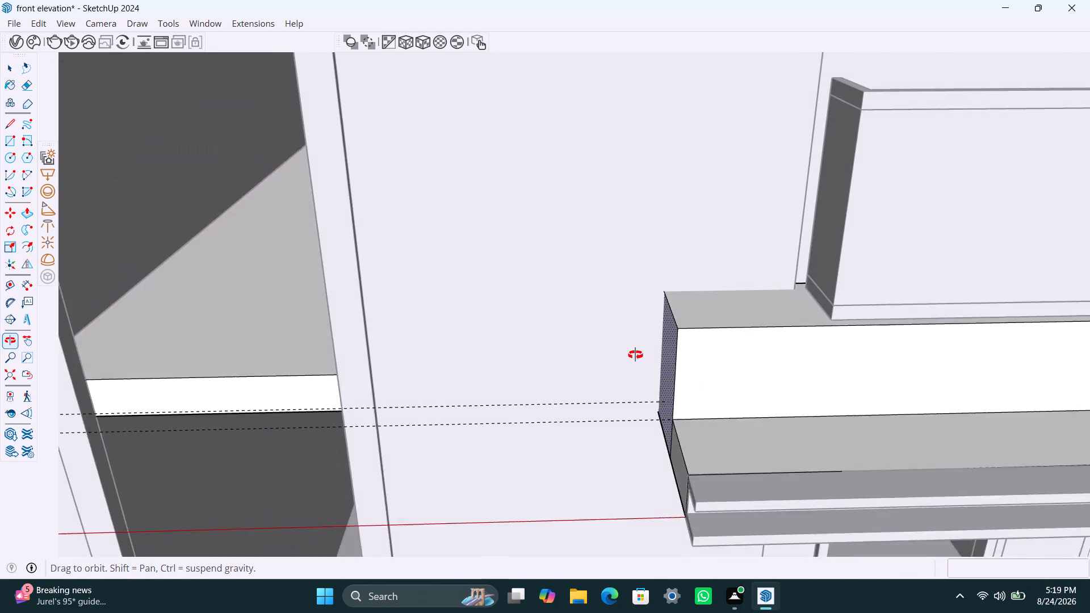
pyautogui.moveTo(635, 355); pyautogui.dragTo(627, 353, button='middle')
pyautogui.press('t')
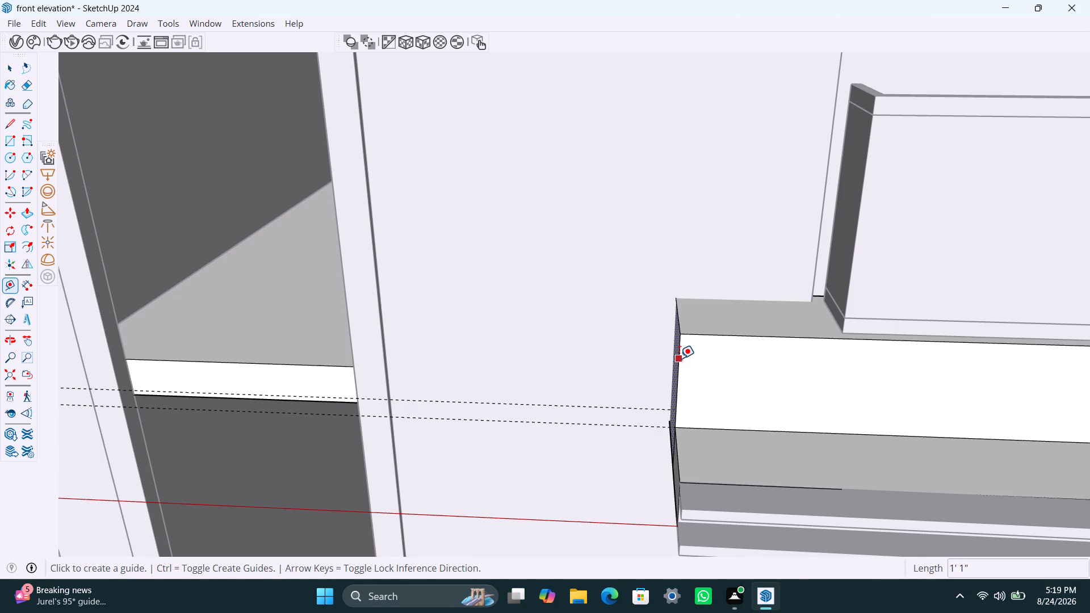
pyautogui.click(680, 358)
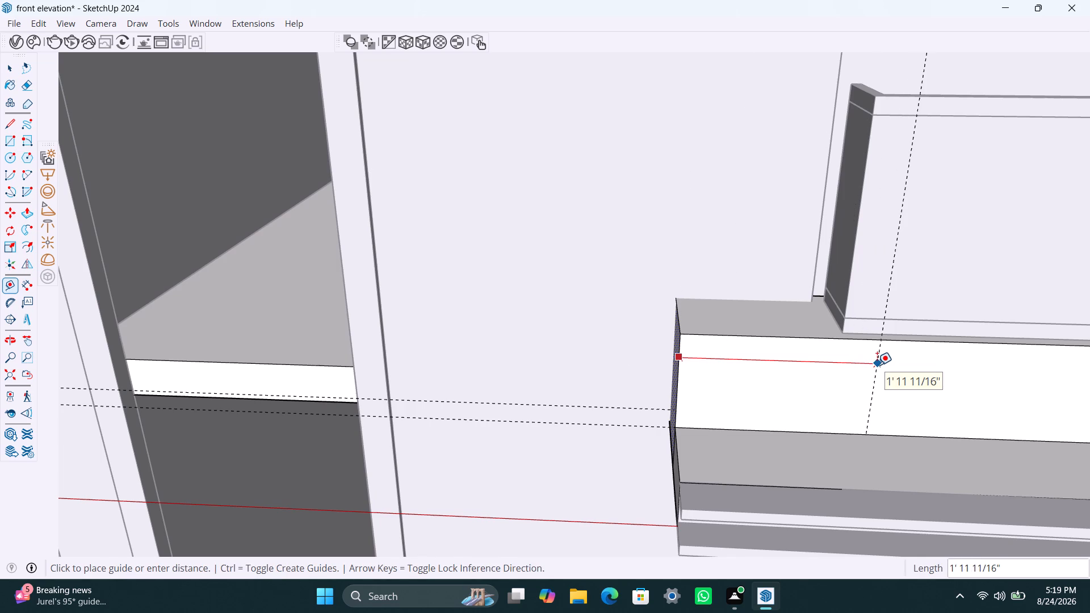
pyautogui.write('7"')
pyautogui.press('Return')
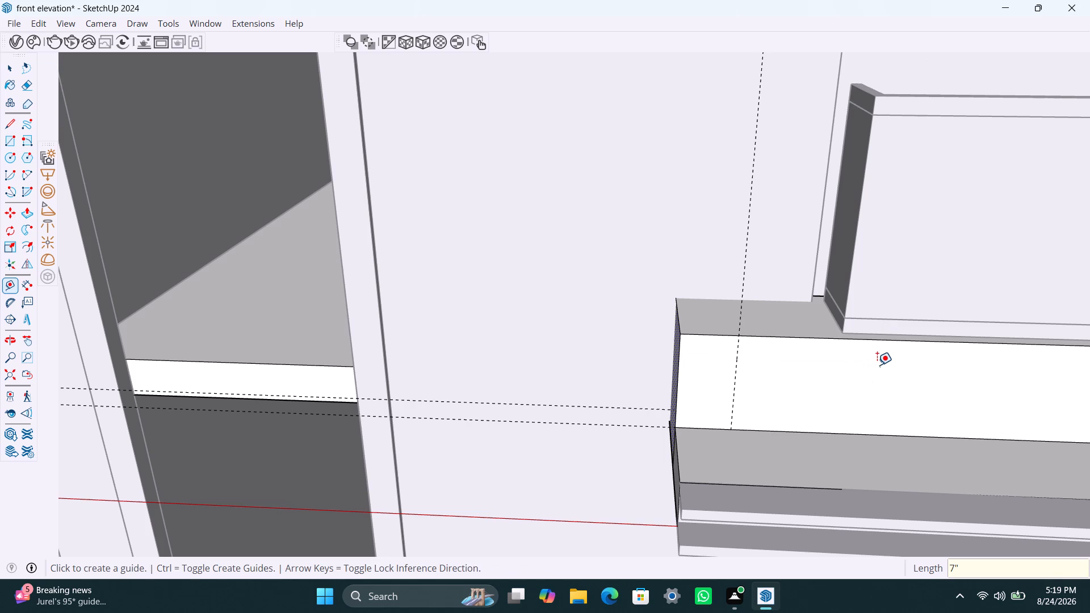
pyautogui.click(743, 268)
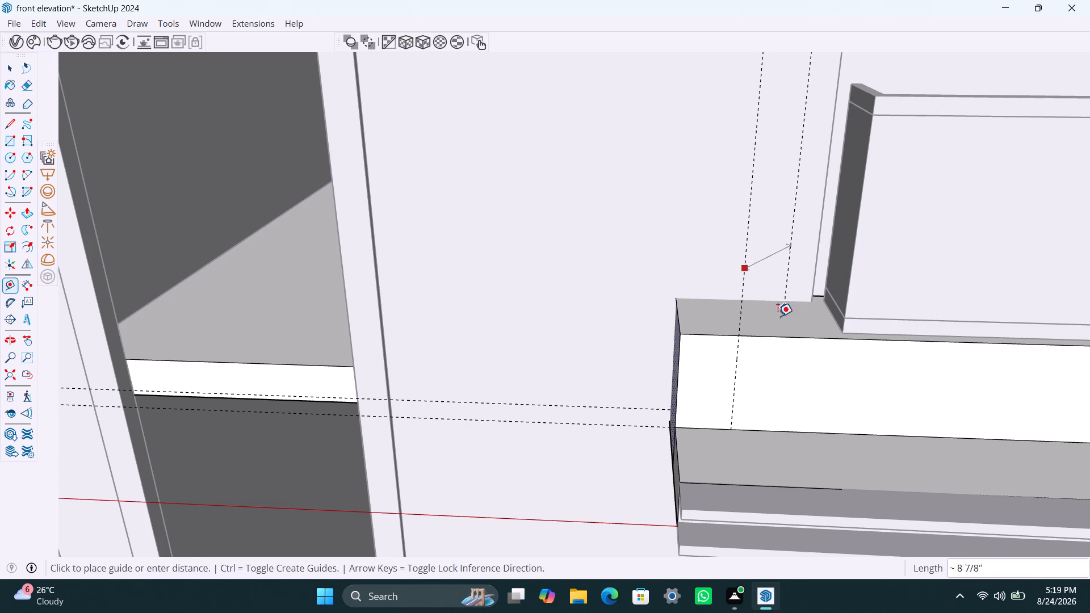
pyautogui.write('21')
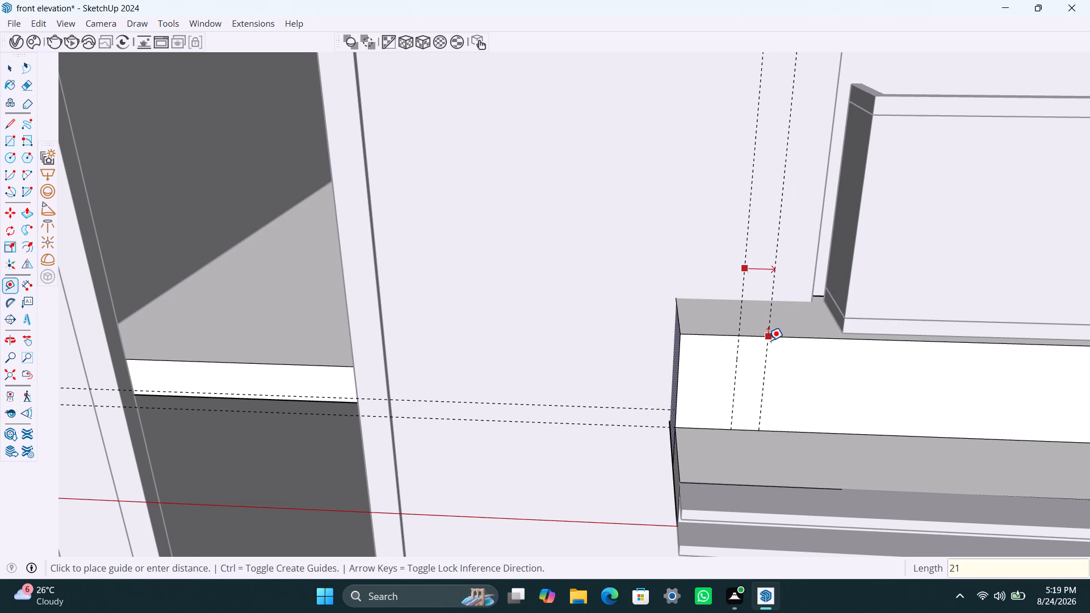
pyautogui.press('BackSpace')
pyautogui.hotkey('shift', '"')
pyautogui.press('Return')
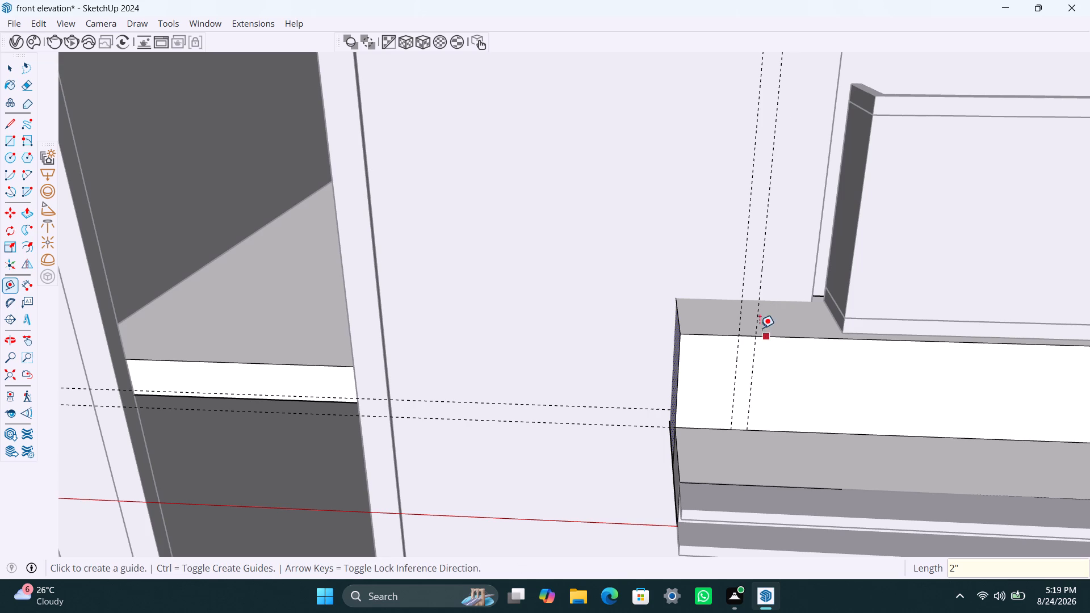
# Continue the guides inward along the slab's front face with successive spacings of 2'3", 2" and 7".
pyautogui.click(758, 316)
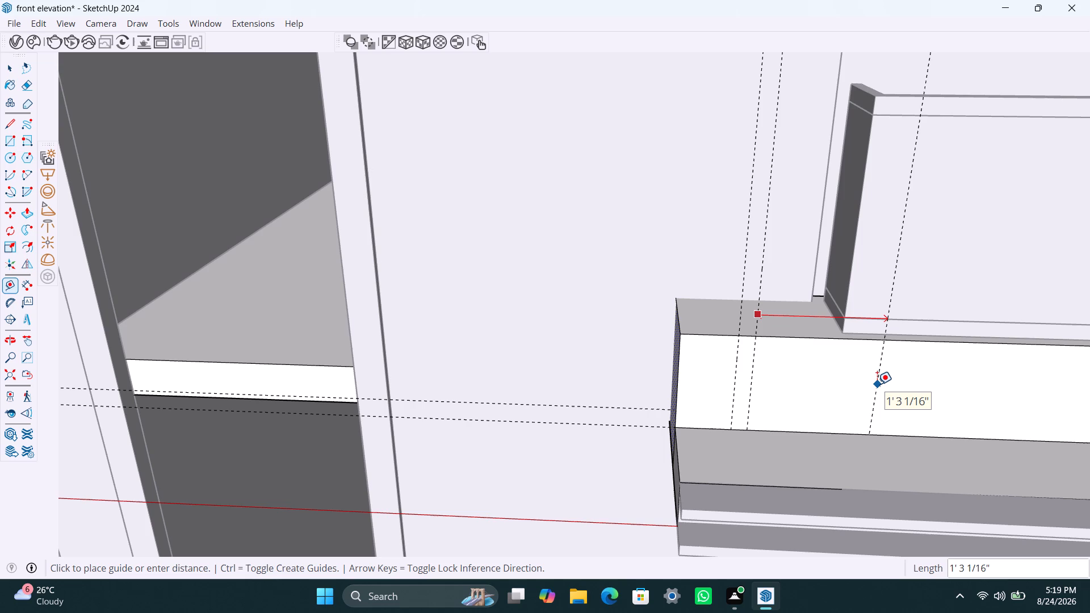
pyautogui.write("2'")
pyautogui.write('3"')
pyautogui.press('Return')
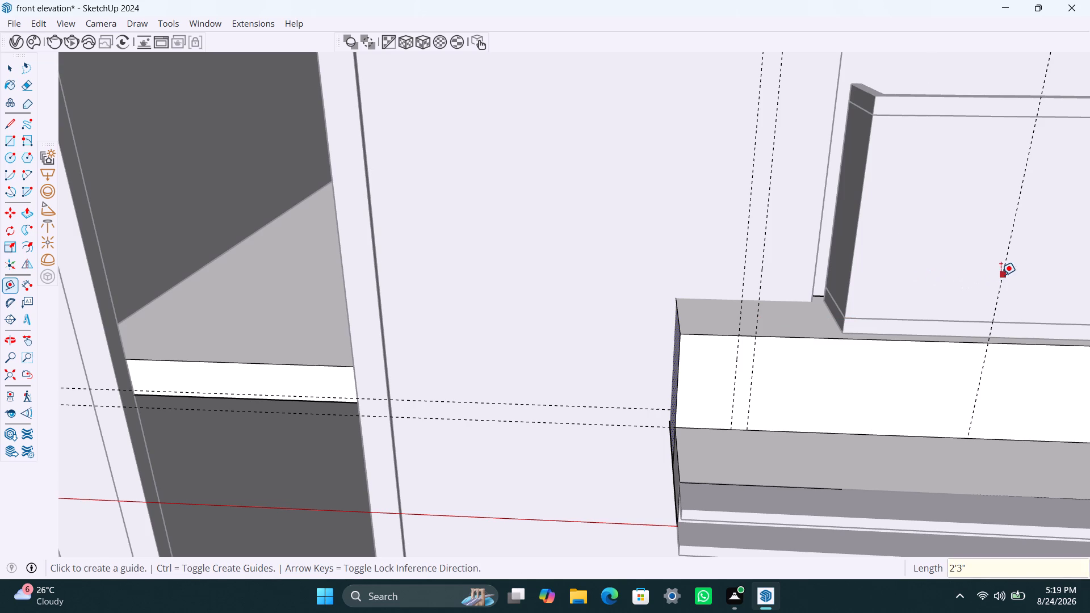
pyautogui.click(1002, 275)
pyautogui.write('2"')
pyautogui.press('Return')
pyautogui.scroll(-3, 1018, 271)
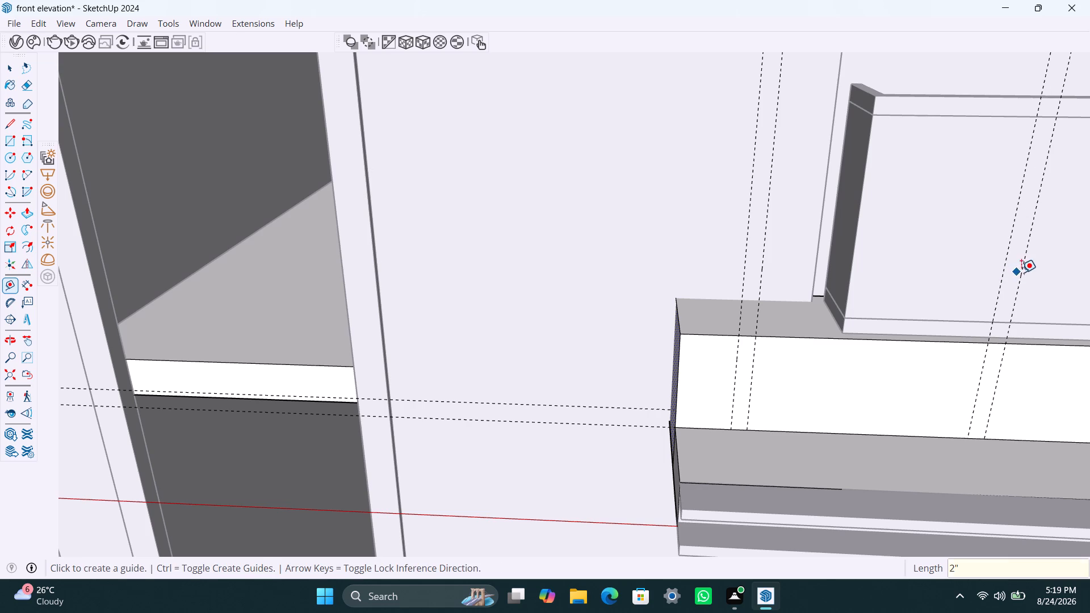
pyautogui.scroll(-3, 1033, 282)
pyautogui.keyDown('shift'); pyautogui.moveTo(1033, 282); pyautogui.dragTo(869, 295, button='middle'); pyautogui.keyUp('shift')
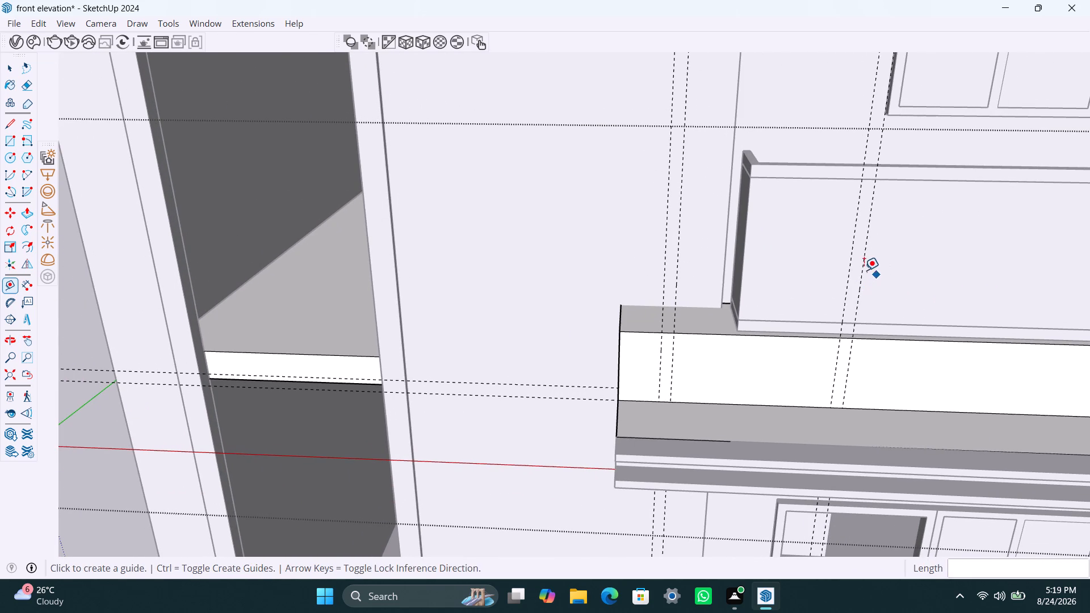
pyautogui.click(861, 270)
pyautogui.write('7"')
pyautogui.press('Return')
pyautogui.press('space')
# Finish editing the floor slab.
pyautogui.scroll(-9, 911, 278)
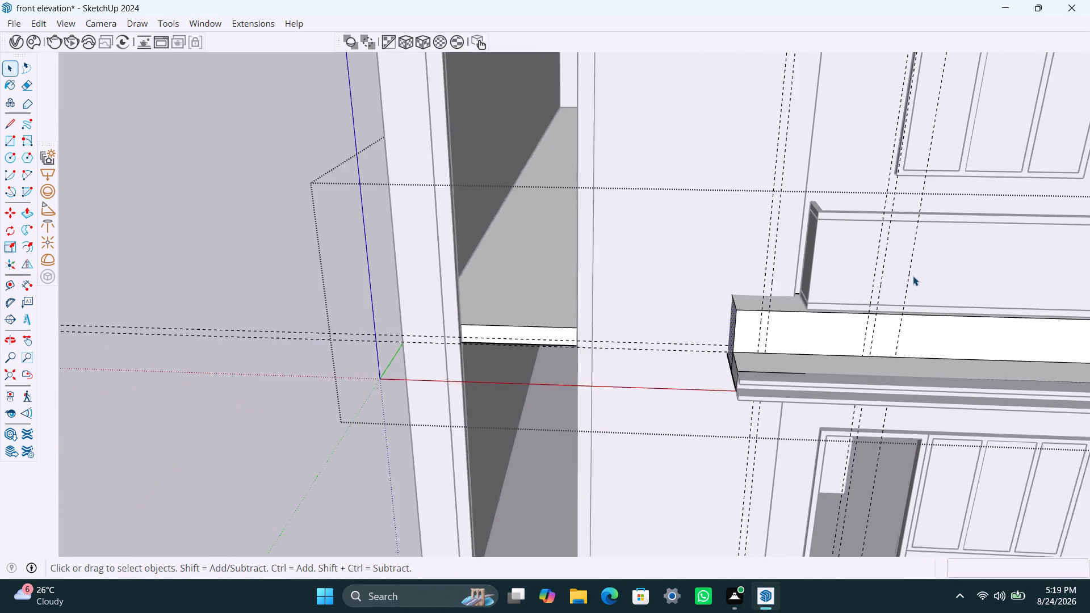
pyautogui.moveTo(923, 279); pyautogui.dragTo(677, 284, button='middle')
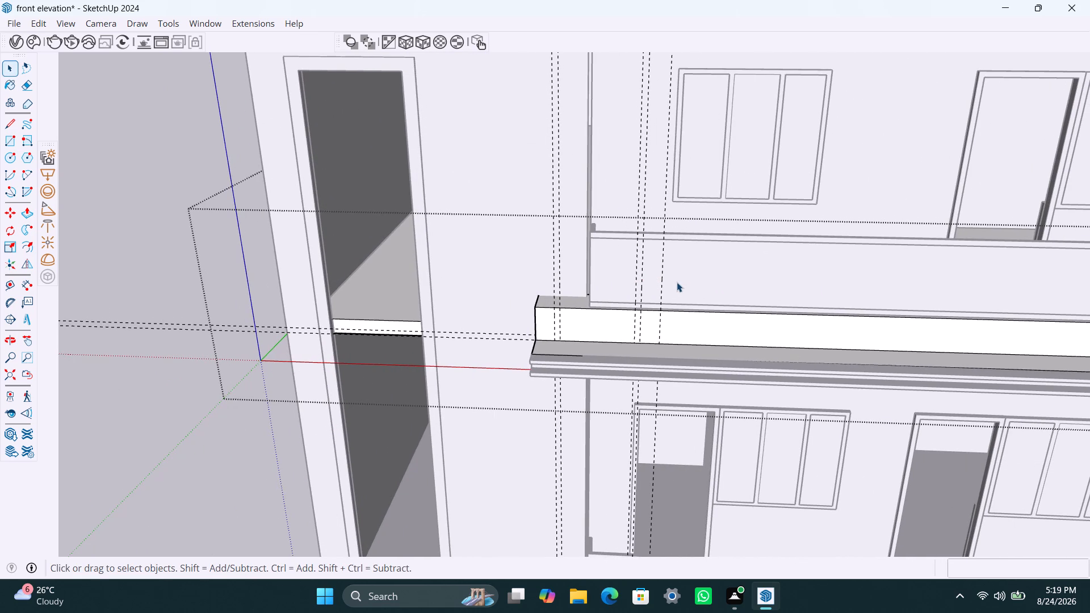
pyautogui.scroll(-2, 685, 220)
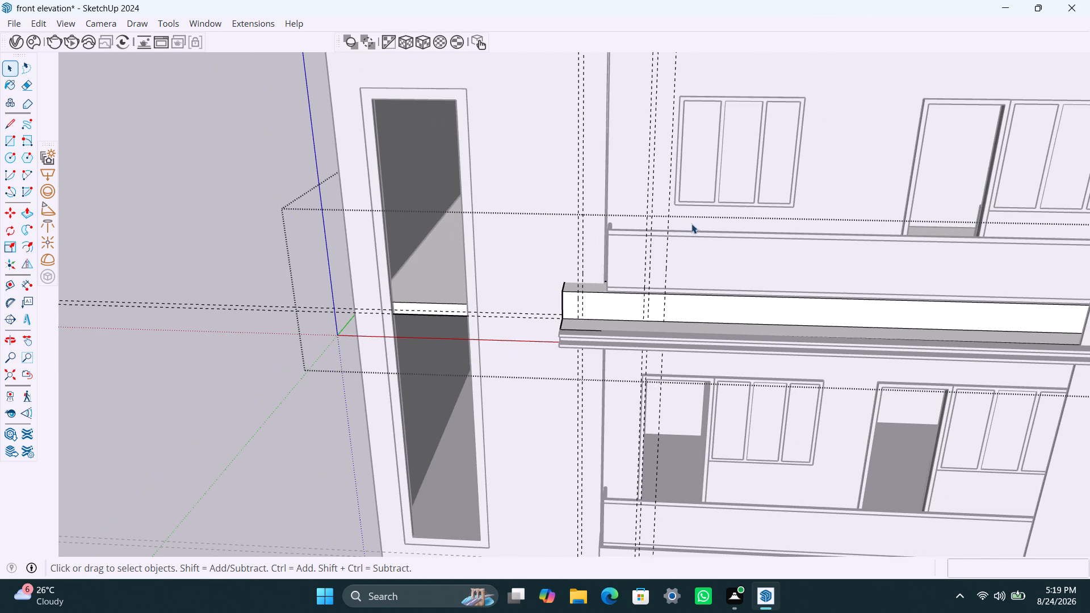
pyautogui.moveTo(698, 218); pyautogui.dragTo(733, 304, button='middle')
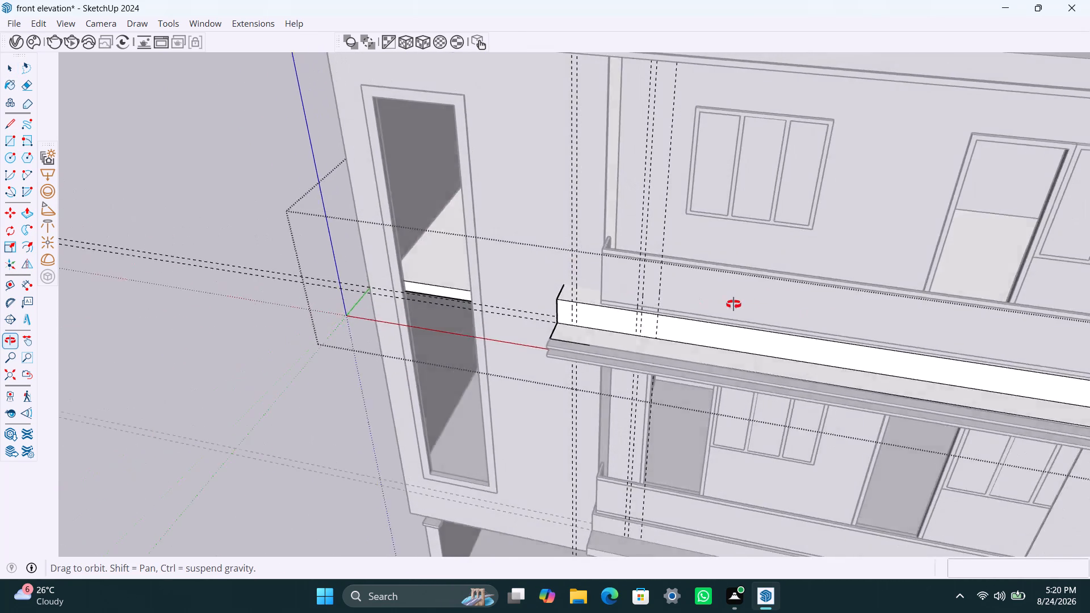
pyautogui.moveTo(733, 304); pyautogui.dragTo(748, 304, button='middle')
pyautogui.scroll(4, 611, 261)
pyautogui.moveTo(615, 268); pyautogui.dragTo(681, 297, button='middle')
pyautogui.scroll(4, 600, 262)
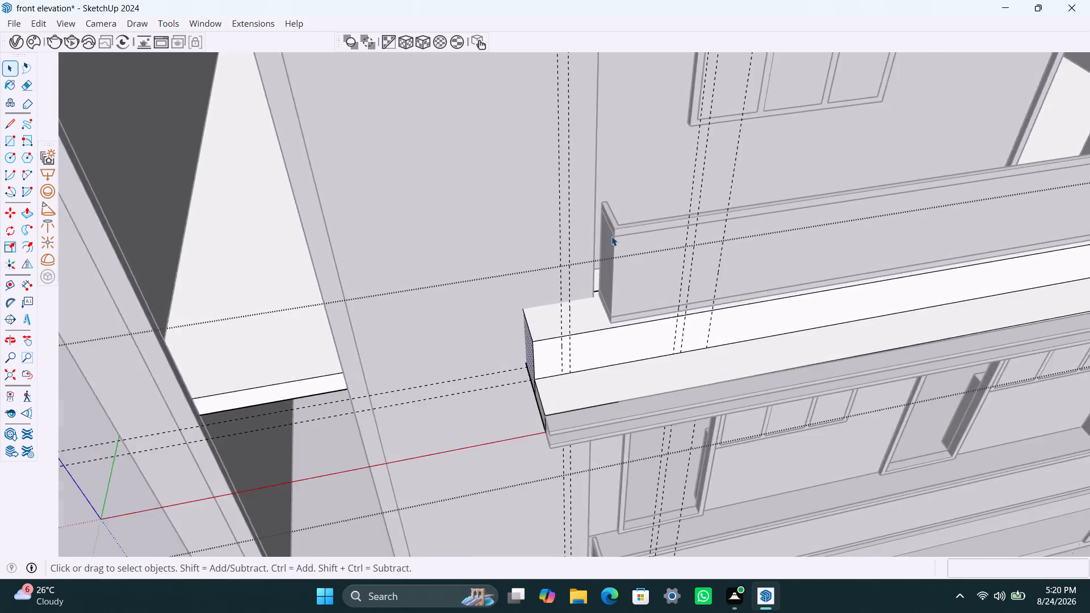
pyautogui.click(611, 235)
pyautogui.click(628, 178)
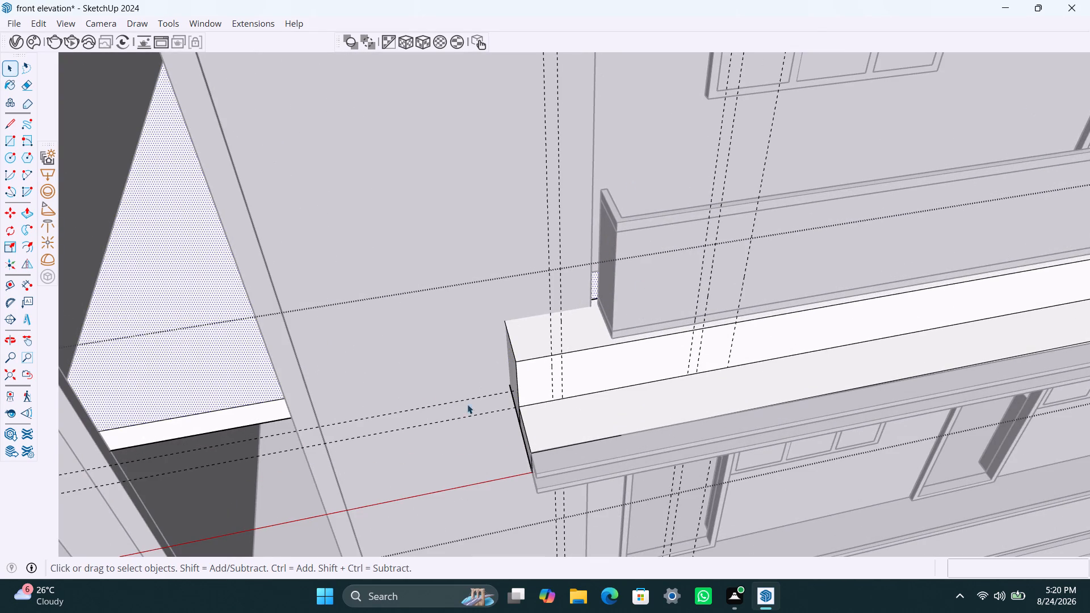
pyautogui.scroll(-6, 467, 404)
pyautogui.scroll(-10, 777, 427)
pyautogui.moveTo(707, 419); pyautogui.dragTo(673, 411, button='middle')
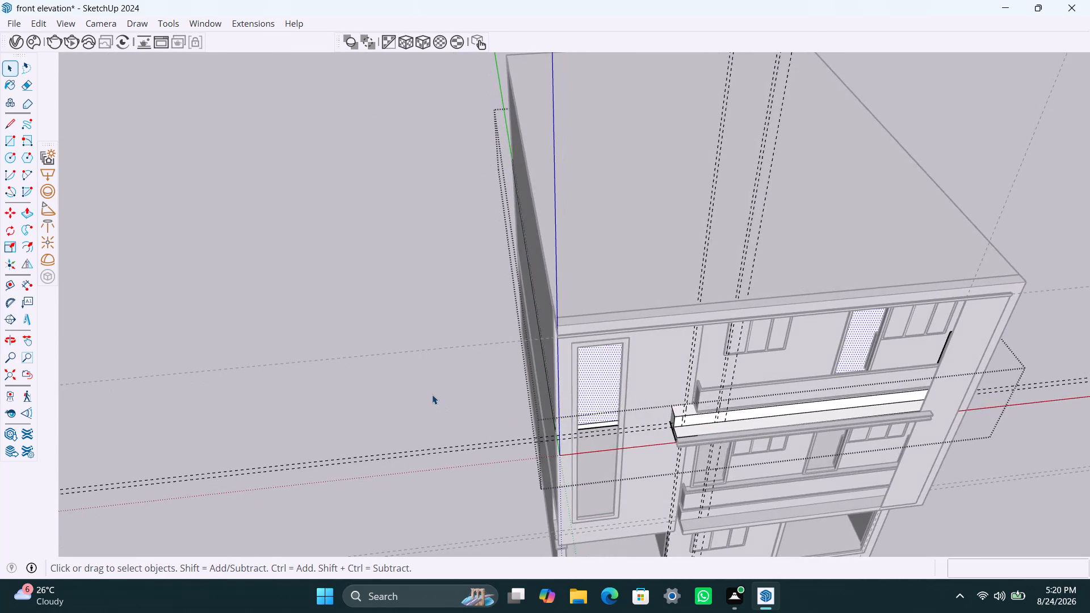
pyautogui.click(432, 394)
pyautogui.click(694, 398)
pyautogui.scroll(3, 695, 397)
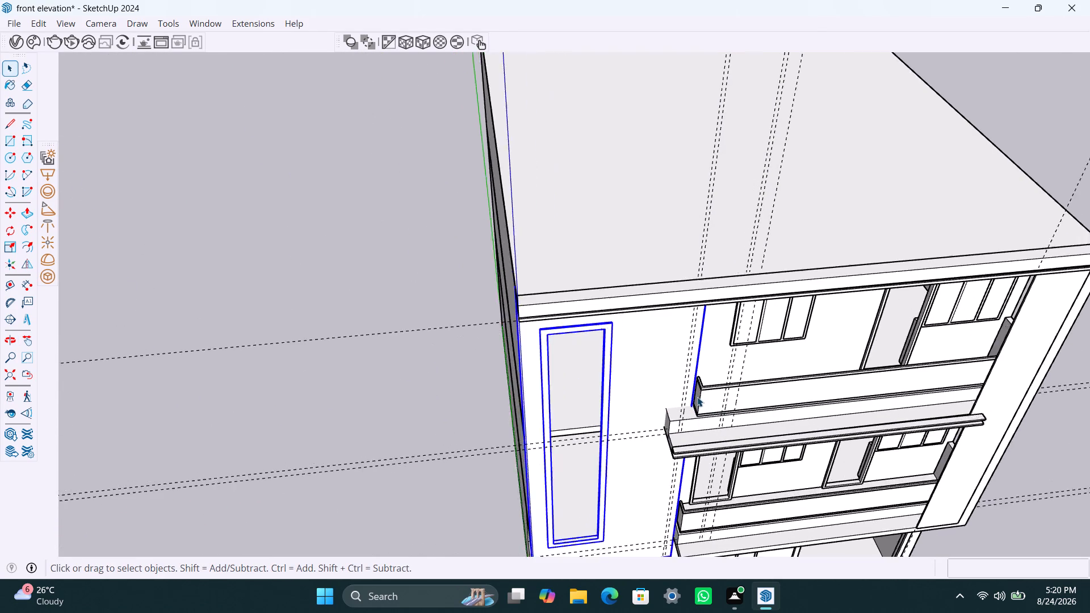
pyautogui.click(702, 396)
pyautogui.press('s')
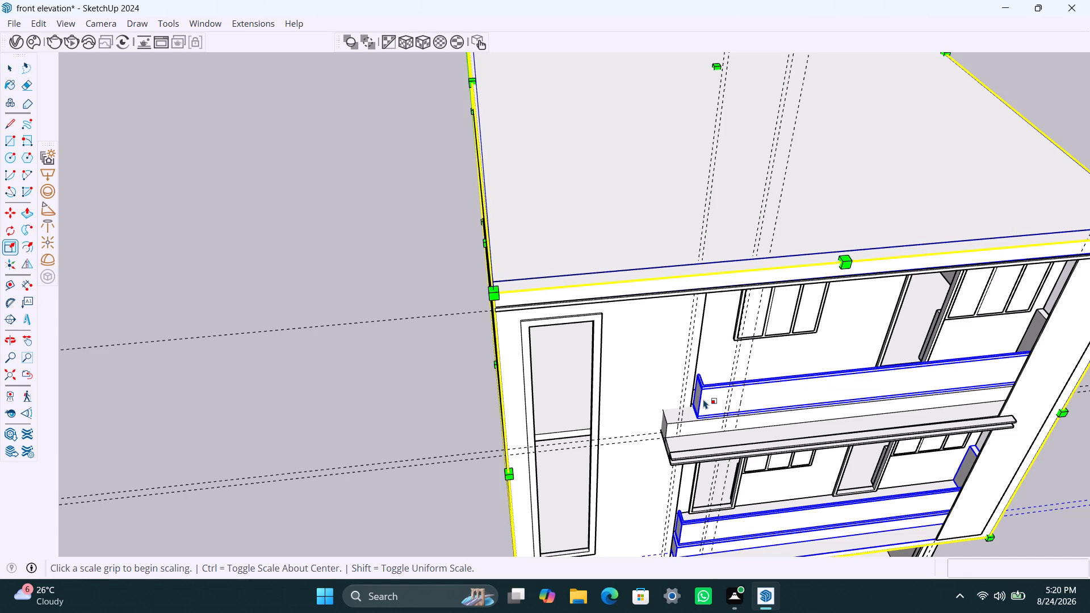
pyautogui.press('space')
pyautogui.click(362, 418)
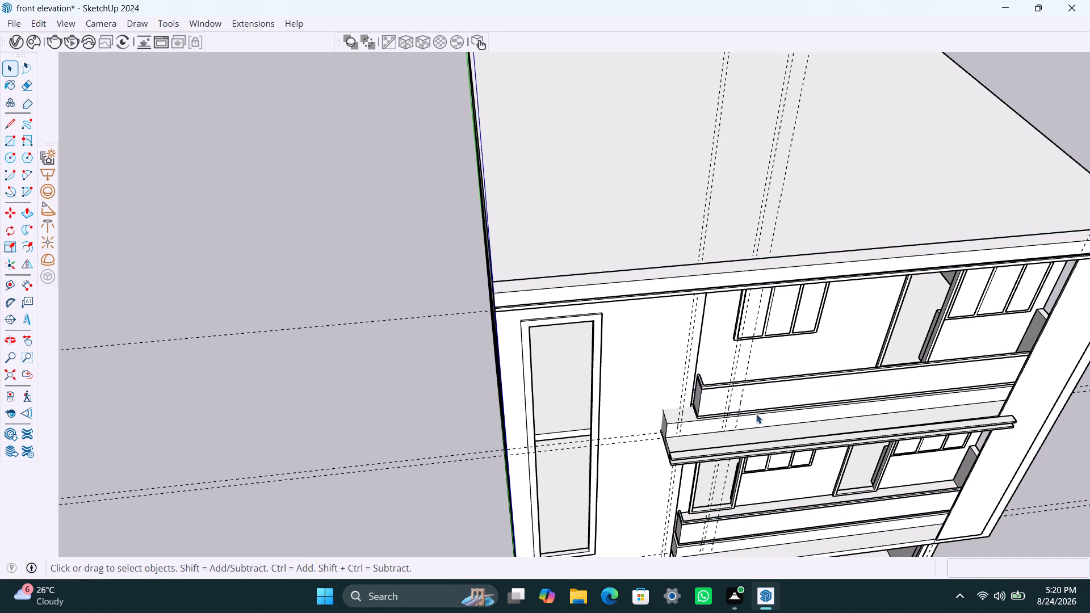
# Open the parapet group, shorten the upper balcony parapet by scaling its stairwell-side end inward to about 0.89, and finish editing.
pyautogui.tripleClick(708, 397)
pyautogui.click(697, 399)
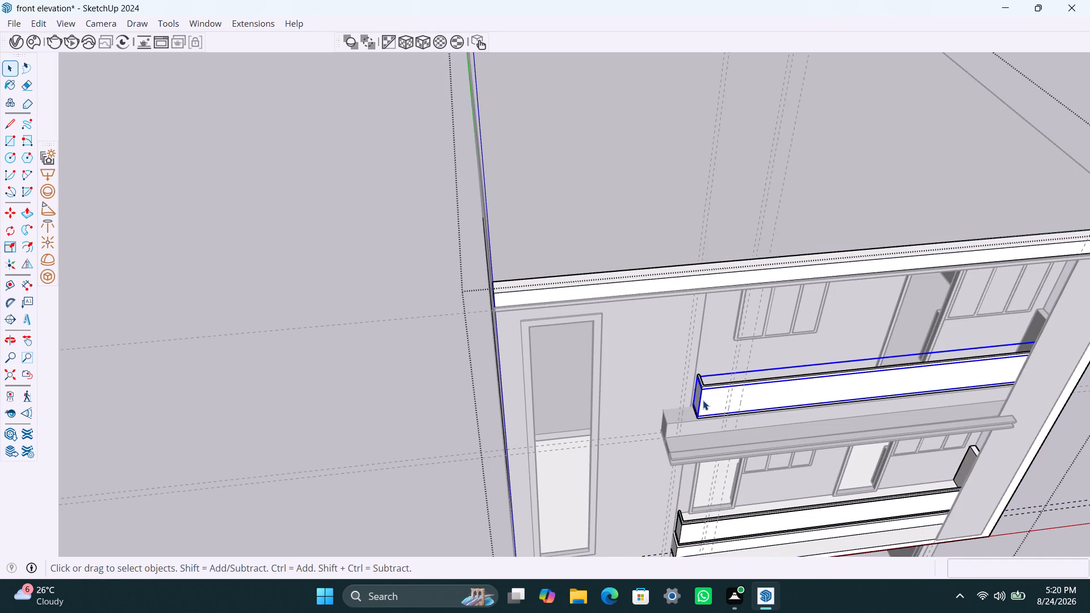
pyautogui.scroll(6, 706, 402)
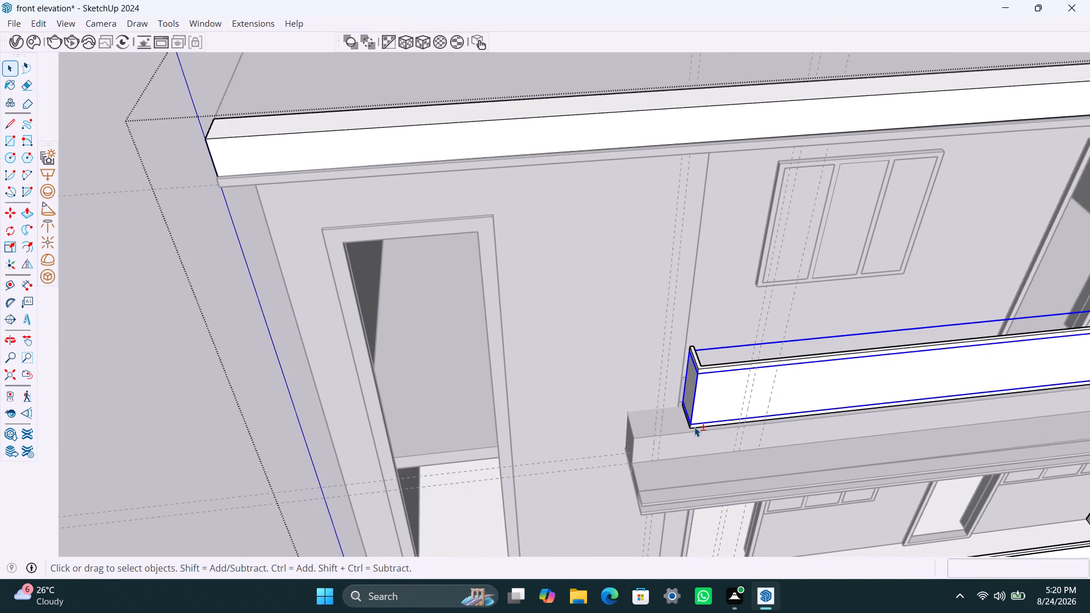
pyautogui.keyDown('shift'); pyautogui.click(694, 427); pyautogui.keyUp('shift')
pyautogui.keyDown('shift'); pyautogui.click(706, 366); pyautogui.keyUp('shift')
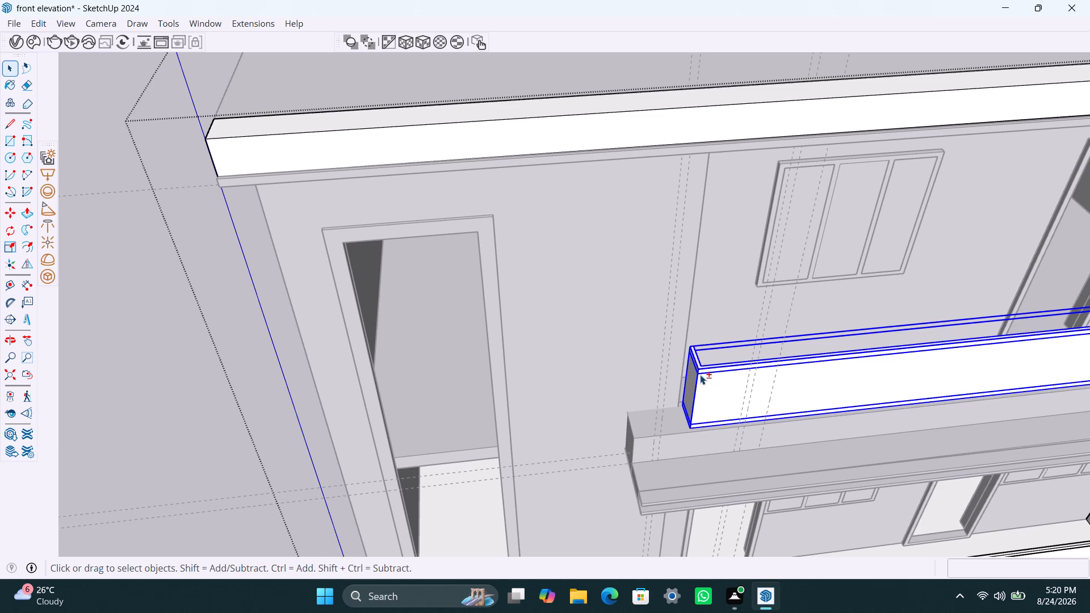
pyautogui.press('s')
pyautogui.click(689, 389)
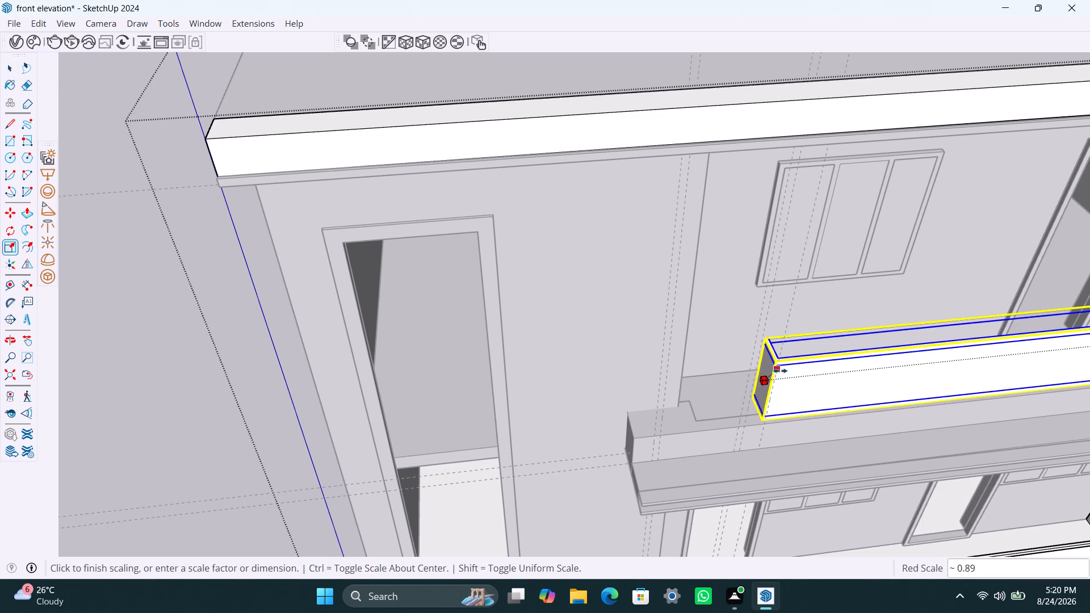
pyautogui.click(780, 371)
pyautogui.press('space')
pyautogui.click(828, 322)
pyautogui.scroll(-5, 825, 362)
pyautogui.moveTo(825, 371); pyautogui.dragTo(786, 371, button='middle')
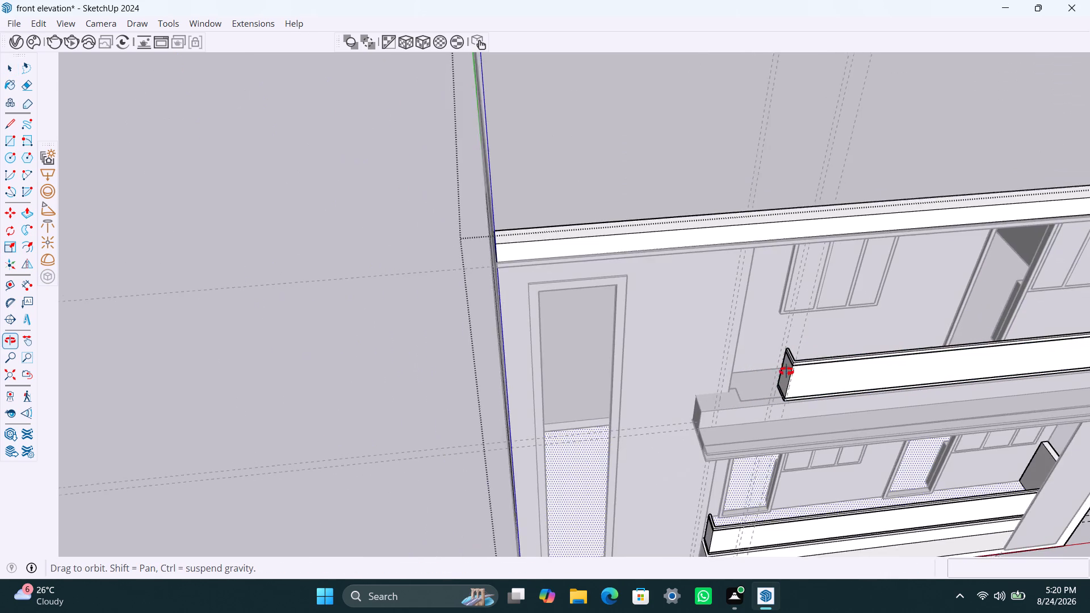
pyautogui.moveTo(786, 371); pyautogui.dragTo(715, 375, button='middle')
pyautogui.scroll(-3, 673, 395)
pyautogui.click(325, 387)
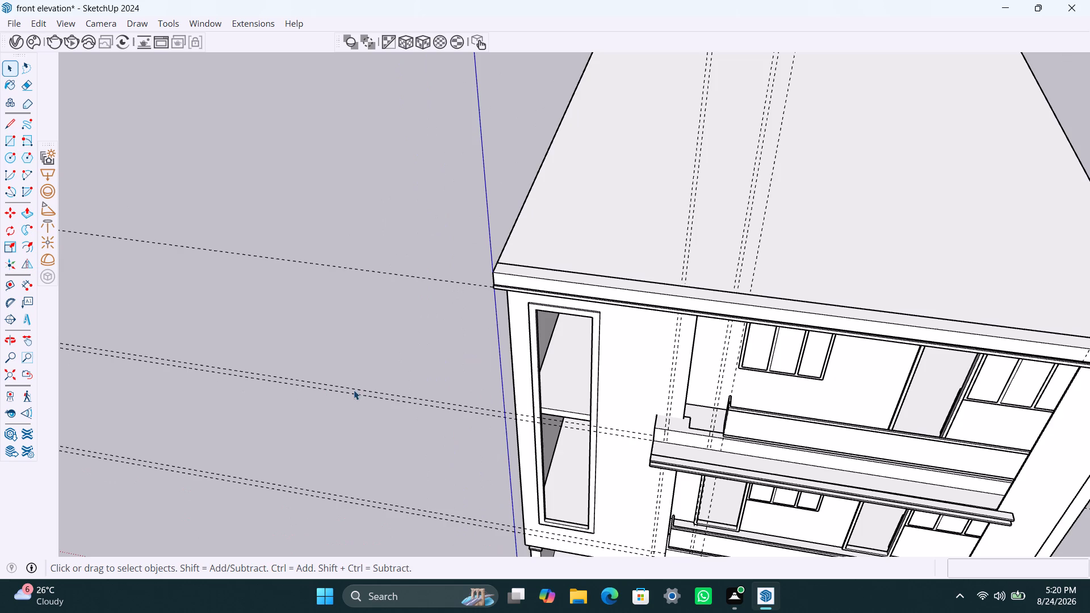
# Reopen the floor slab for editing and push its small notch face beside the stairwell wall back 2", flush with the wall's corner.
pyautogui.scroll(2, 783, 444)
pyautogui.scroll(-2, 689, 482)
pyautogui.moveTo(681, 413); pyautogui.dragTo(655, 429, button='middle')
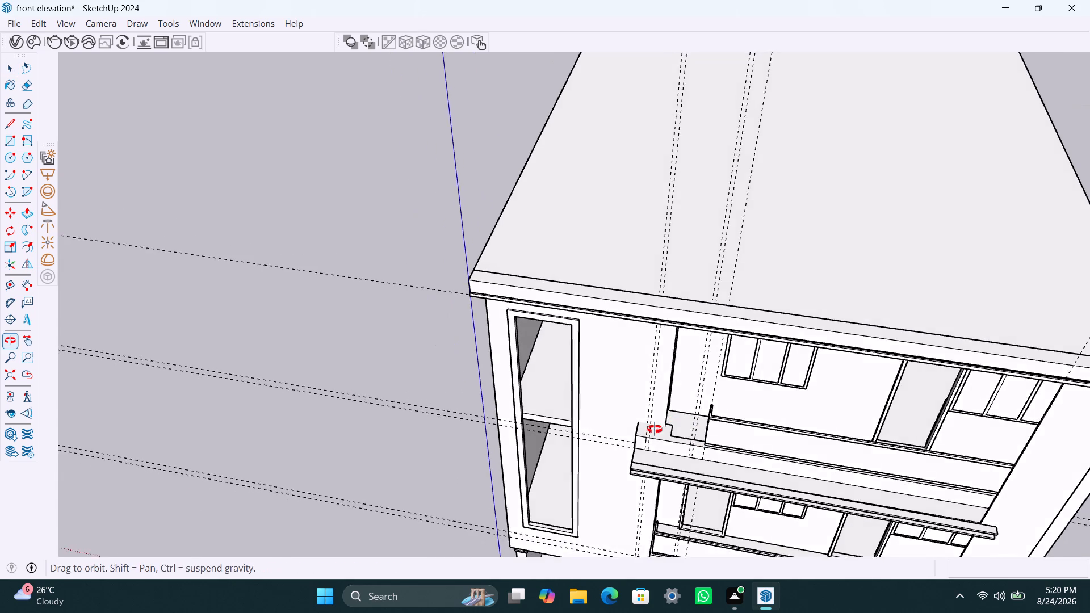
pyautogui.moveTo(655, 429); pyautogui.dragTo(615, 446, button='middle')
pyautogui.scroll(7, 629, 451)
pyautogui.moveTo(636, 450); pyautogui.dragTo(615, 460, button='middle')
pyautogui.scroll(8, 628, 452)
pyautogui.moveTo(625, 450); pyautogui.dragTo(572, 469, button='middle')
pyautogui.scroll(4, 572, 469)
pyautogui.scroll(-4, 580, 430)
pyautogui.moveTo(571, 436); pyautogui.dragTo(570, 436, button='middle')
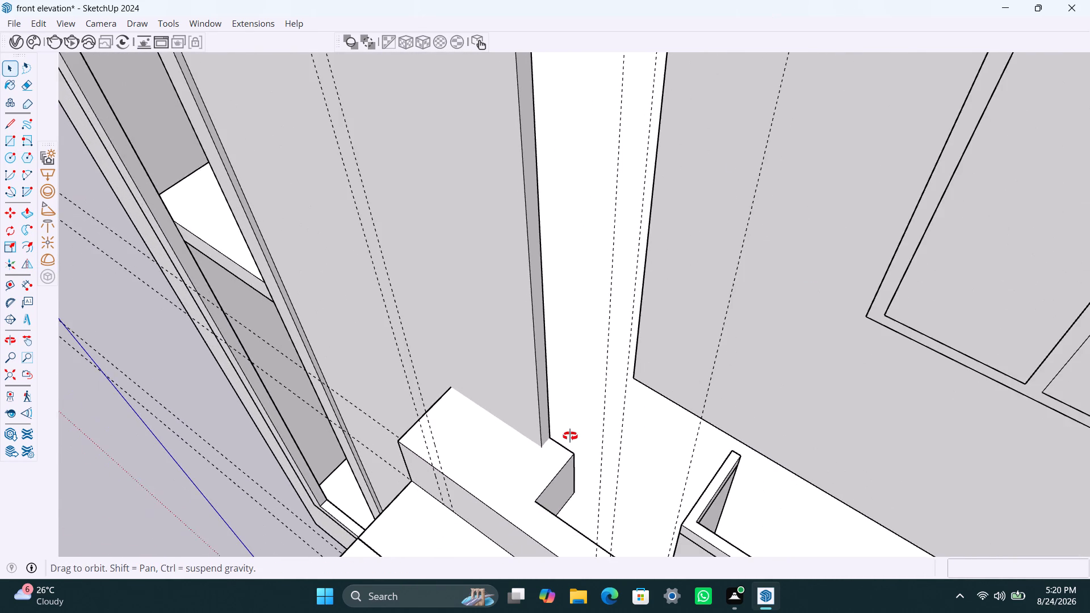
pyautogui.moveTo(570, 436); pyautogui.dragTo(384, 454, button='middle')
pyautogui.scroll(4, 479, 418)
pyautogui.moveTo(477, 419); pyautogui.dragTo(471, 423, button='middle')
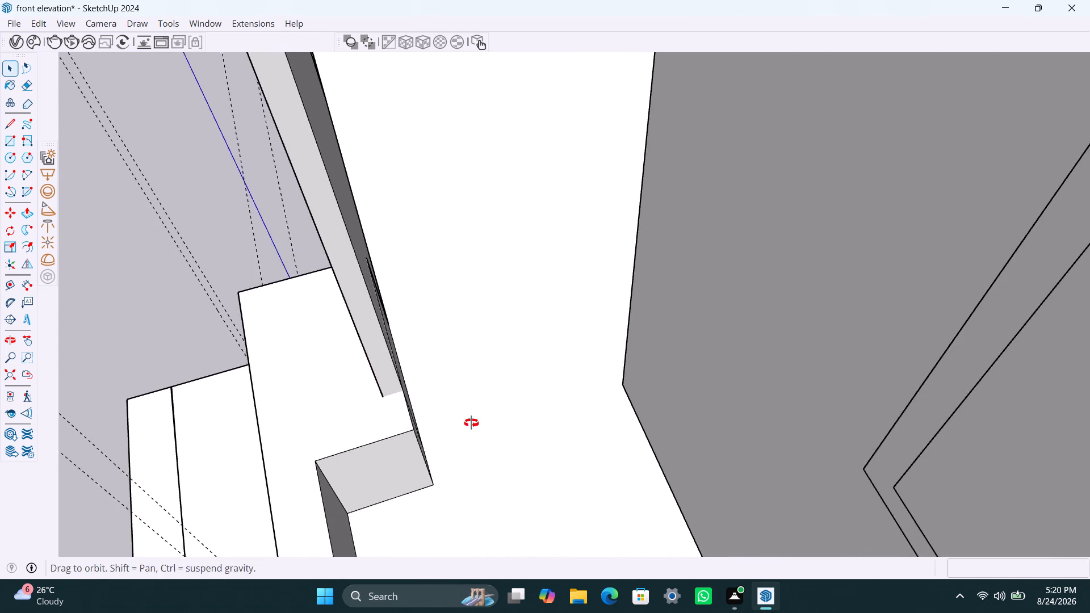
pyautogui.moveTo(471, 423); pyautogui.dragTo(454, 430, button='middle')
pyautogui.click(407, 432)
pyautogui.doubleClick(407, 432)
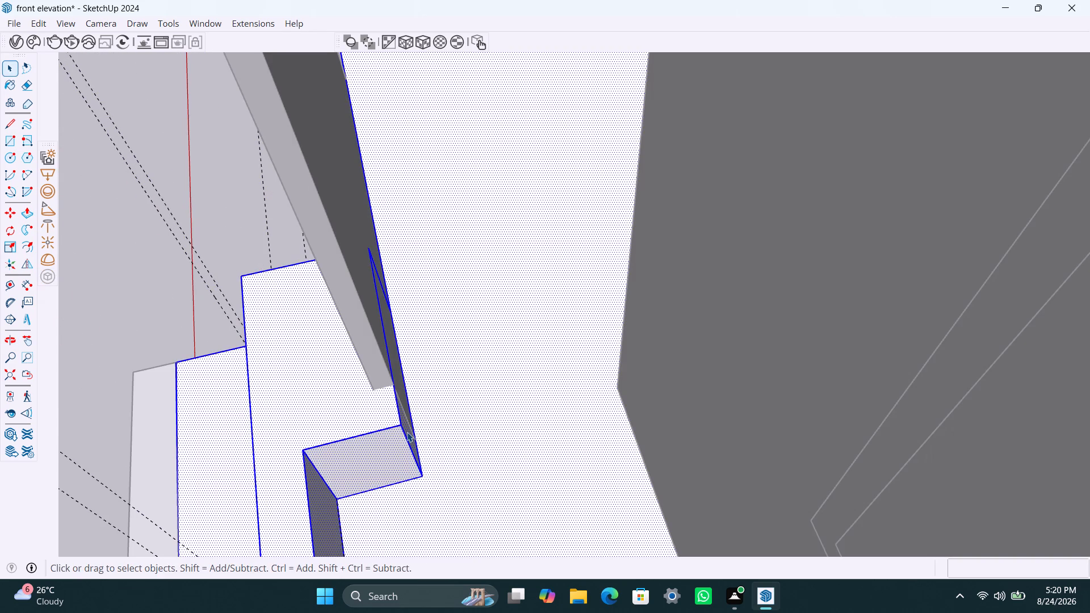
pyautogui.click(407, 432)
pyautogui.click(397, 444)
pyautogui.click(408, 434)
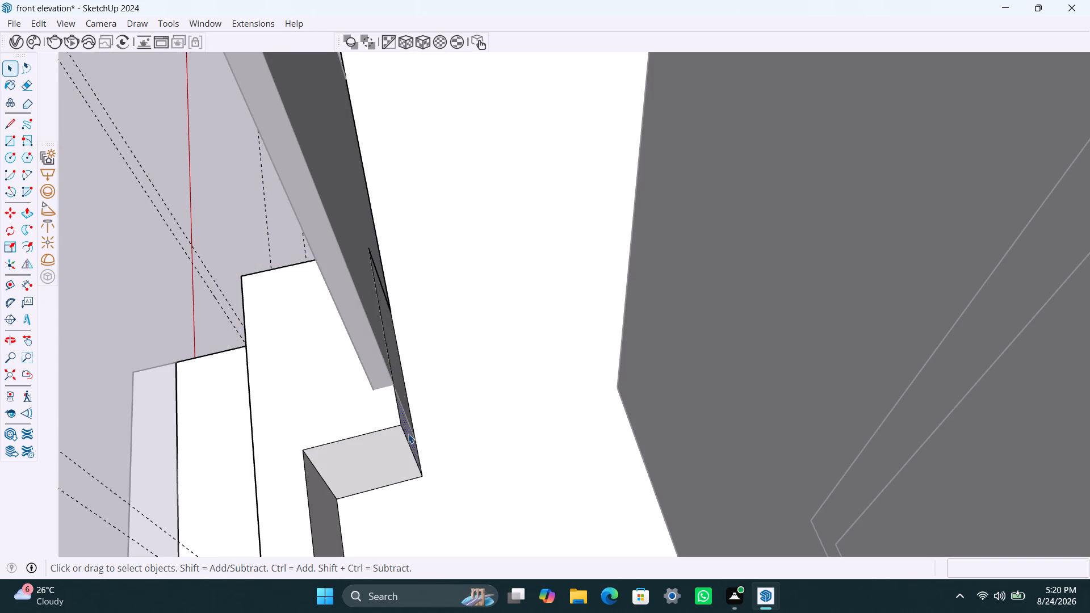
pyautogui.press('p')
pyautogui.click(408, 434)
pyautogui.click(371, 385)
pyautogui.press('space')
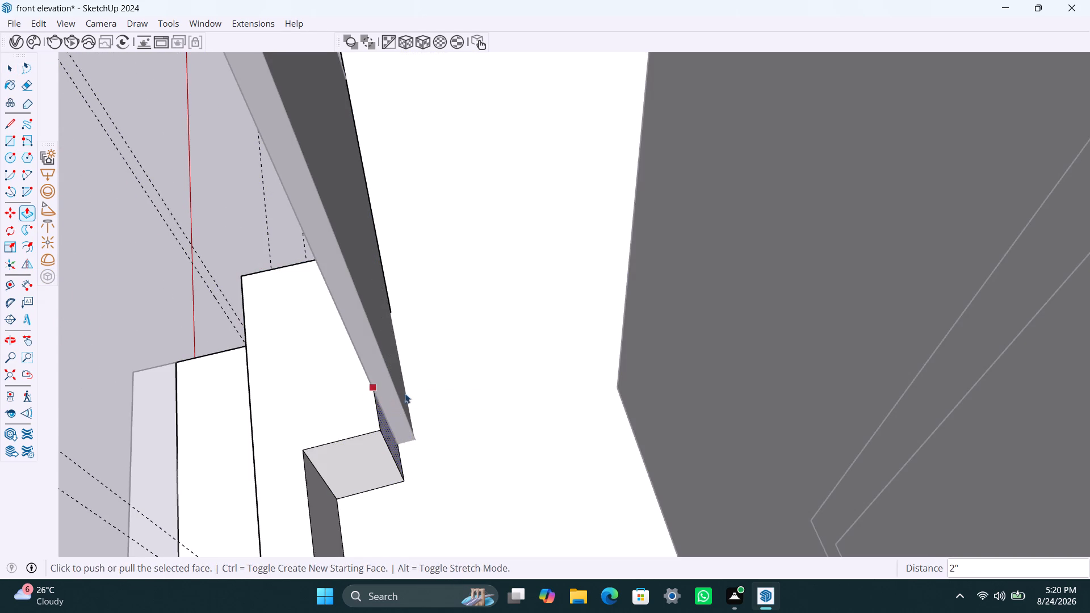
pyautogui.scroll(-13, 485, 373)
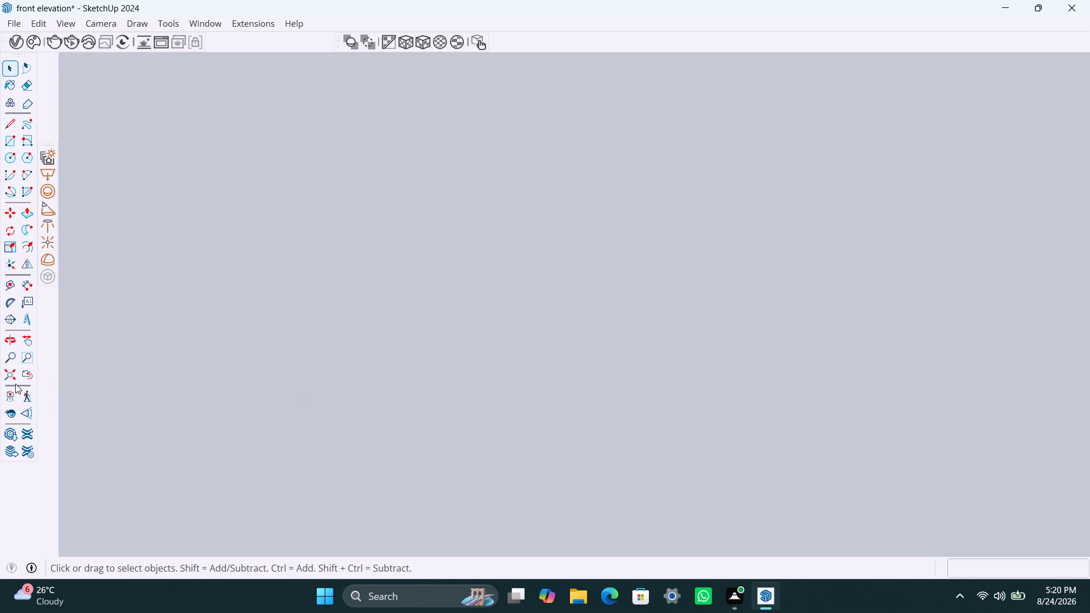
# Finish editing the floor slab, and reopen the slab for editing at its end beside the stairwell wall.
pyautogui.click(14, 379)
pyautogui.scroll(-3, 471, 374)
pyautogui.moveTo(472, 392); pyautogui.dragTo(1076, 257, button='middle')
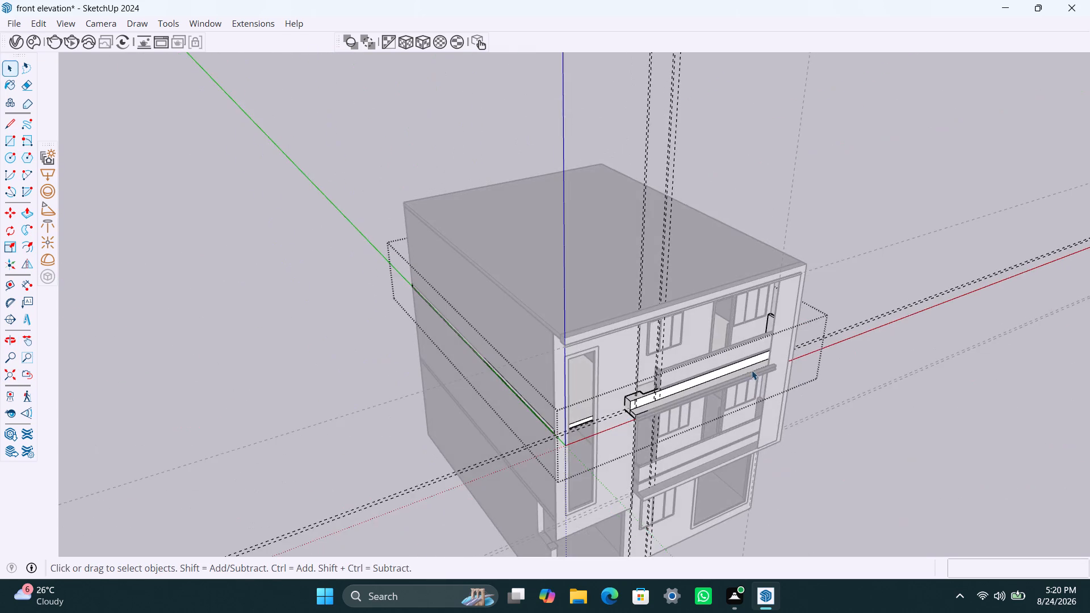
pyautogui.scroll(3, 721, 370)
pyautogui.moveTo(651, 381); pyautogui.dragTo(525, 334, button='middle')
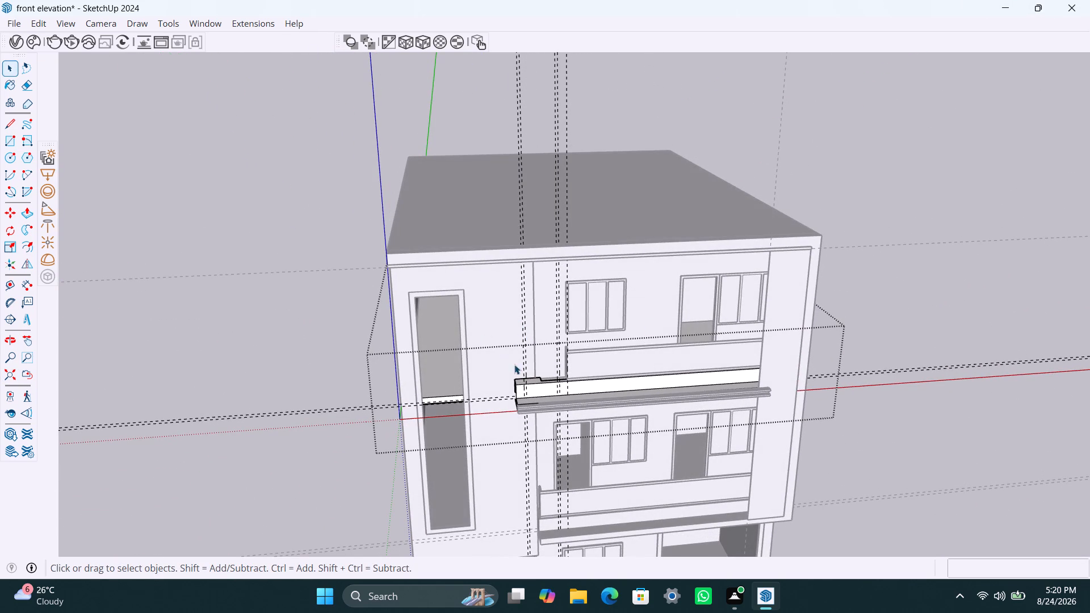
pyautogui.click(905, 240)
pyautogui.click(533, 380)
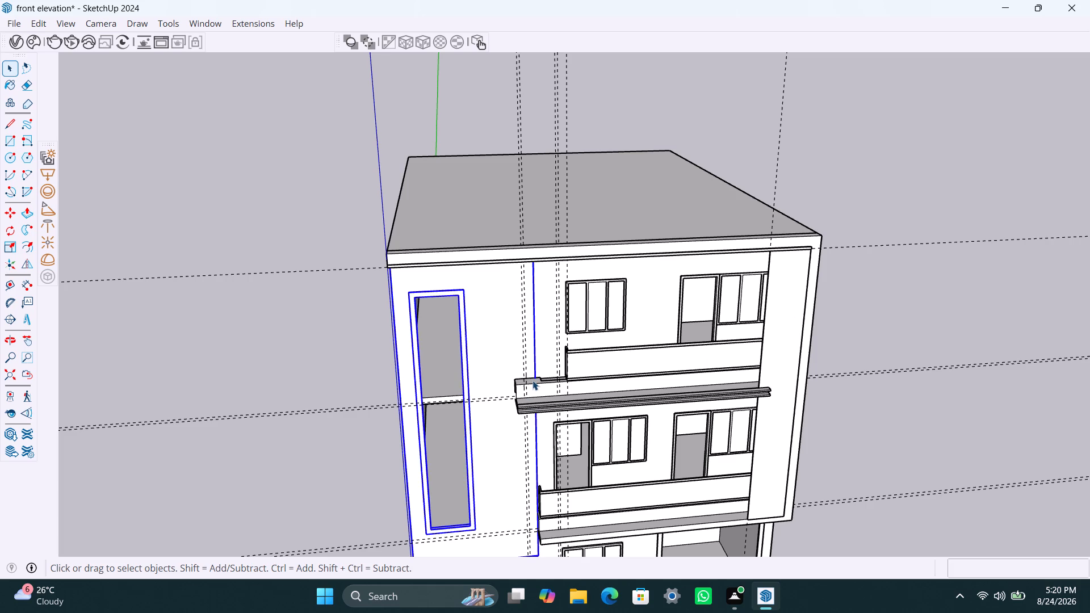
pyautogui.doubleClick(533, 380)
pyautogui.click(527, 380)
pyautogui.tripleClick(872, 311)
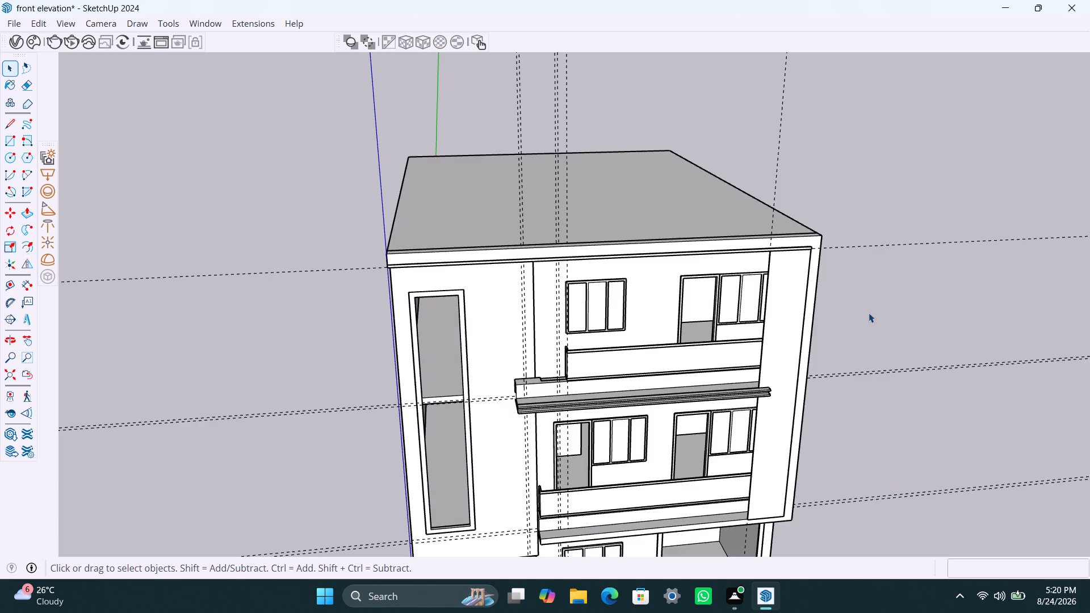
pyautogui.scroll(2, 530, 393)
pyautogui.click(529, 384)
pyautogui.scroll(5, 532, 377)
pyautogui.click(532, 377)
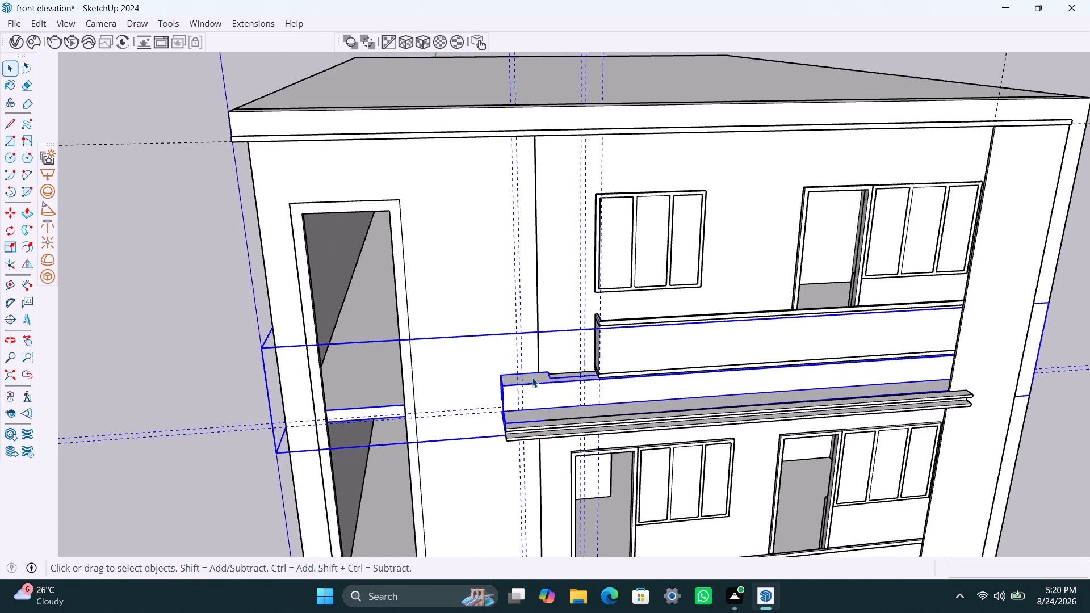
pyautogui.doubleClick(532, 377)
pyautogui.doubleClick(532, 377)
# Examine the slab's notched end between the stairwell wall and the upper balcony parapet, from the front and from above.
pyautogui.moveTo(508, 400); pyautogui.dragTo(593, 402, button='middle')
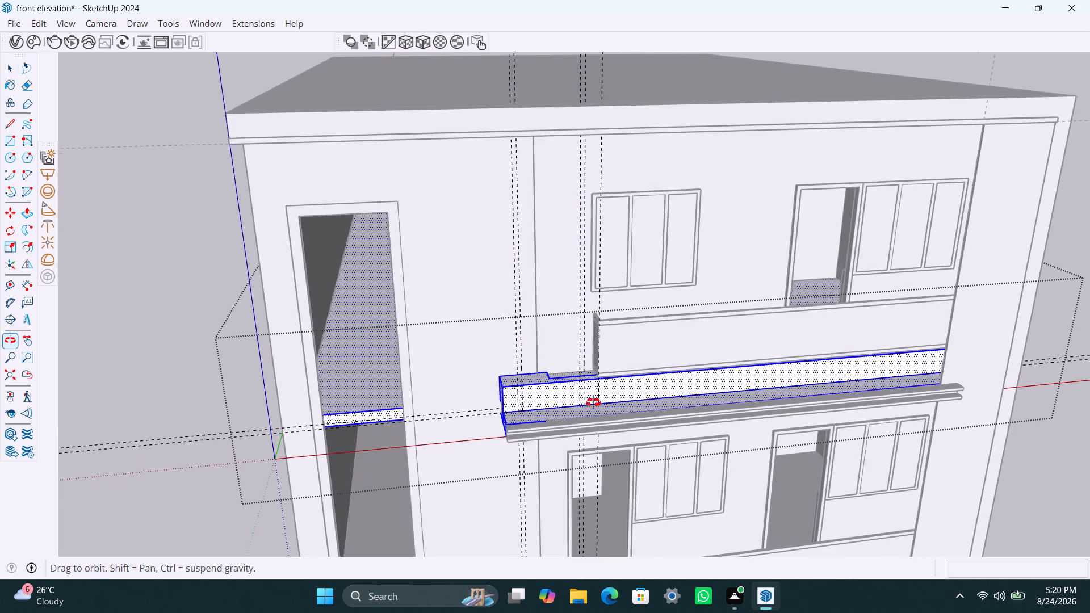
pyautogui.moveTo(593, 402); pyautogui.dragTo(735, 401, button='middle')
pyautogui.scroll(7, 509, 417)
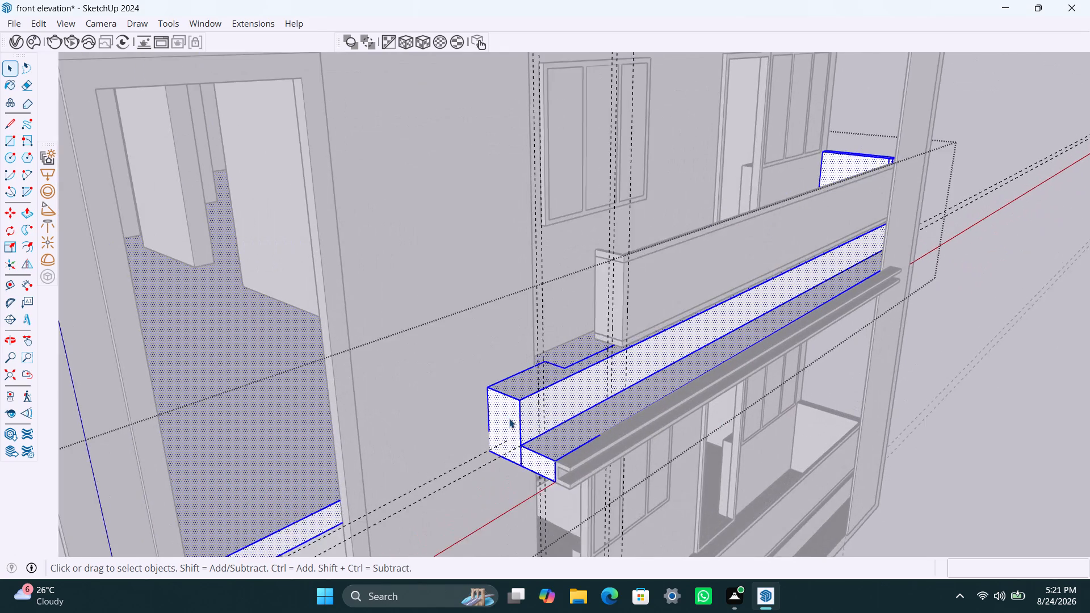
pyautogui.scroll(2, 509, 418)
pyautogui.click(520, 379)
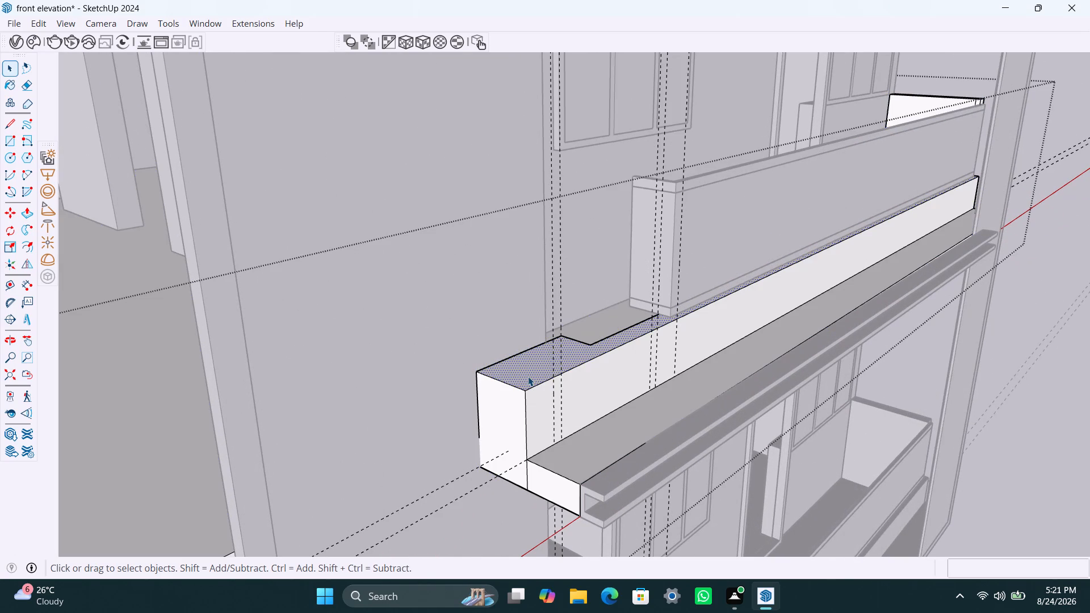
pyautogui.scroll(-4, 565, 366)
pyautogui.moveTo(568, 368); pyautogui.dragTo(385, 385, button='middle')
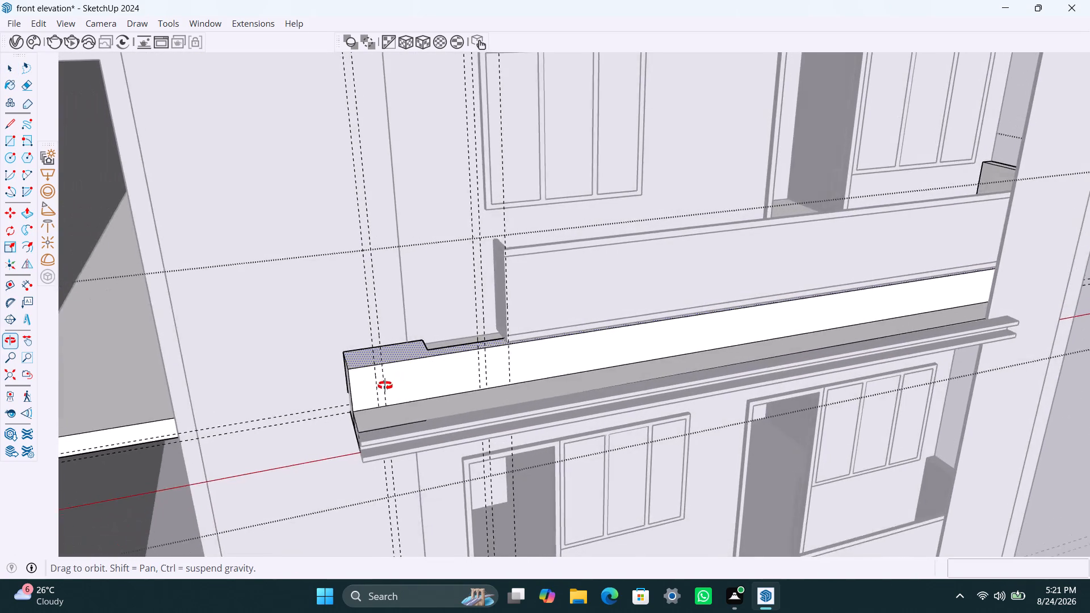
pyautogui.moveTo(385, 385); pyautogui.dragTo(378, 385, button='middle')
pyautogui.scroll(2, 437, 359)
pyautogui.moveTo(437, 359); pyautogui.dragTo(425, 439, button='middle')
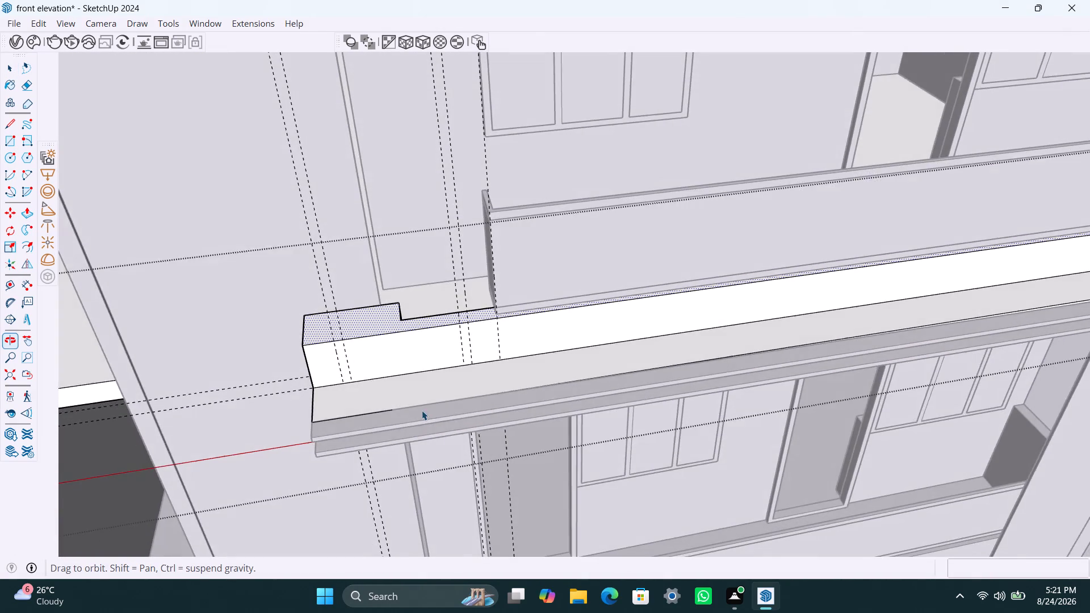
pyautogui.scroll(3, 420, 336)
pyautogui.moveTo(435, 324); pyautogui.dragTo(435, 405, button='middle')
pyautogui.scroll(3, 426, 279)
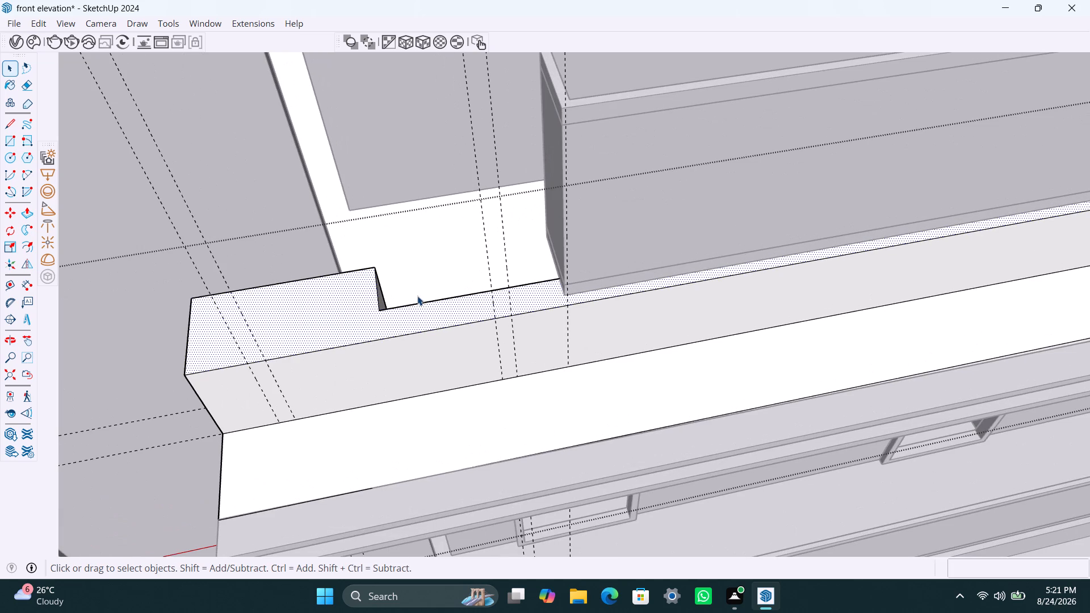
pyautogui.moveTo(452, 290); pyautogui.dragTo(452, 478, button='middle')
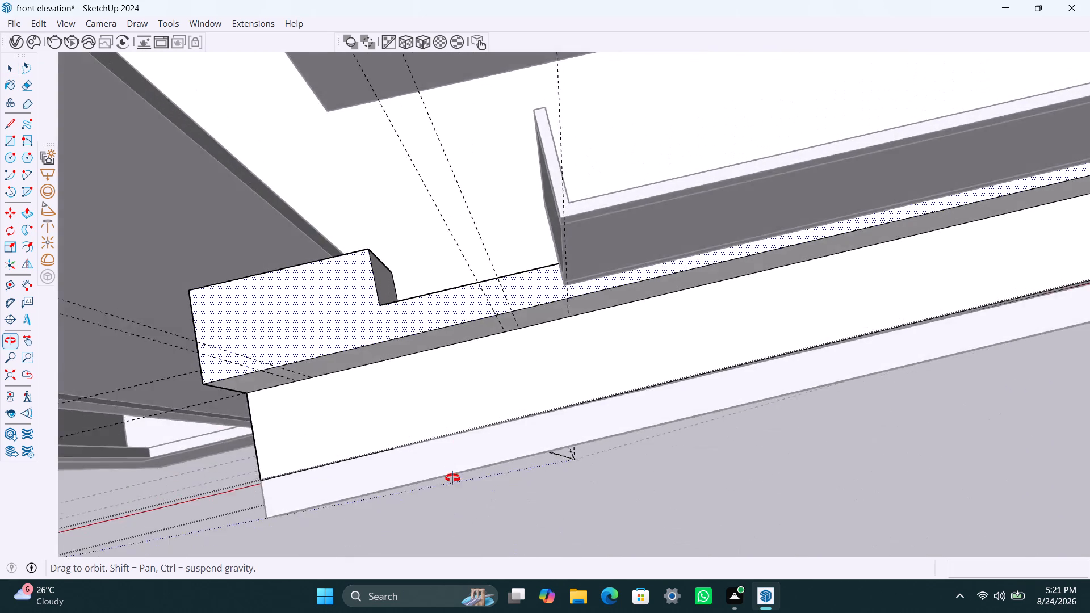
pyautogui.moveTo(452, 478); pyautogui.dragTo(452, 488, button='middle')
pyautogui.scroll(4, 447, 281)
pyautogui.moveTo(452, 276); pyautogui.dragTo(462, 331, button='middle')
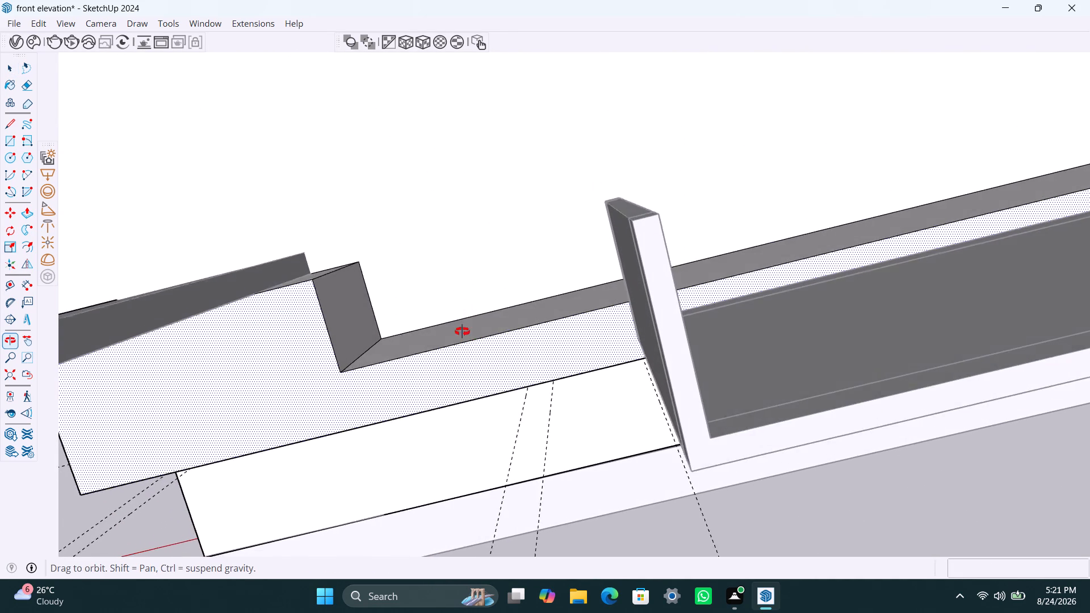
pyautogui.moveTo(462, 331); pyautogui.dragTo(460, 276, button='middle')
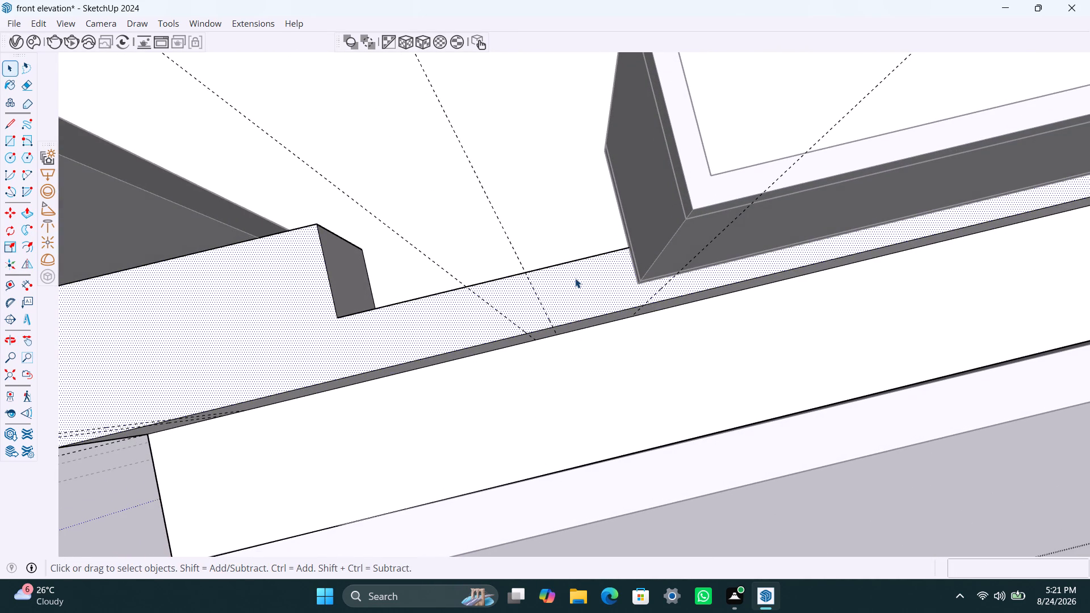
pyautogui.scroll(-3, 663, 193)
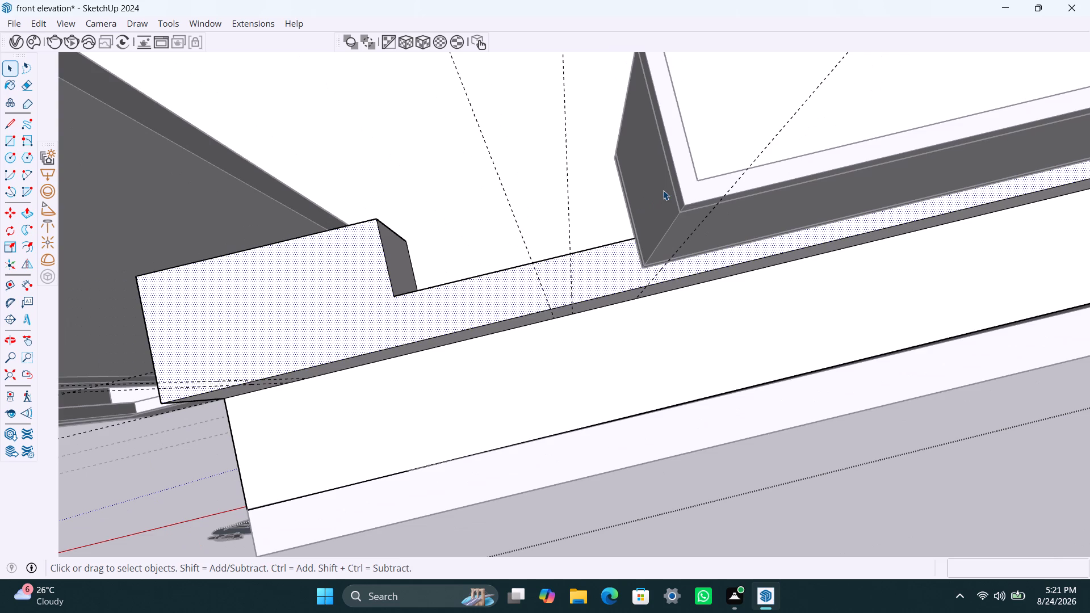
pyautogui.click(673, 145)
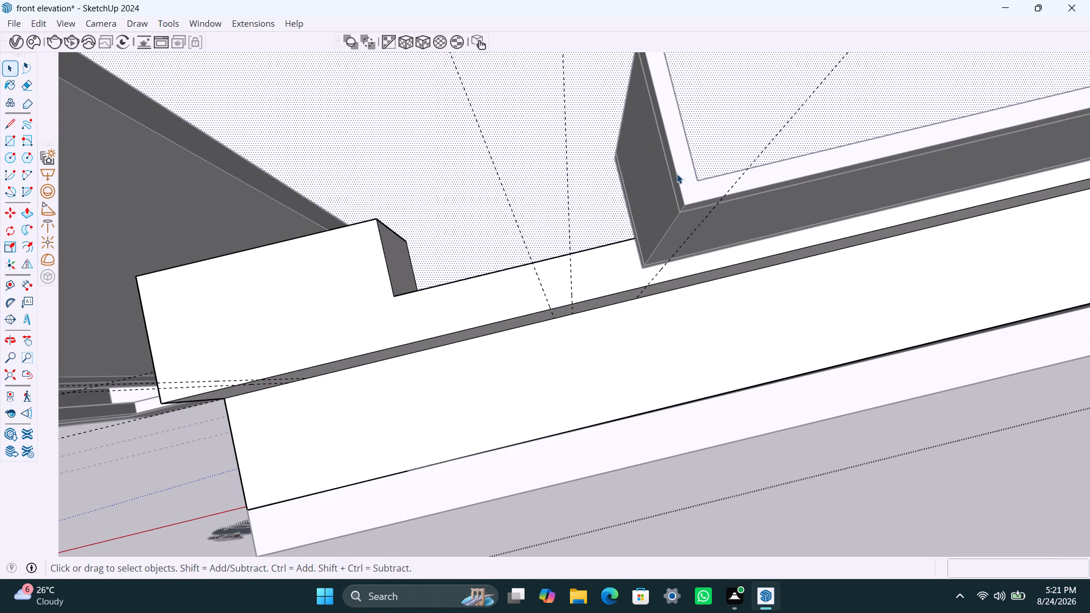
pyautogui.scroll(-8, 677, 175)
pyautogui.moveTo(677, 162); pyautogui.dragTo(653, 170, button='middle')
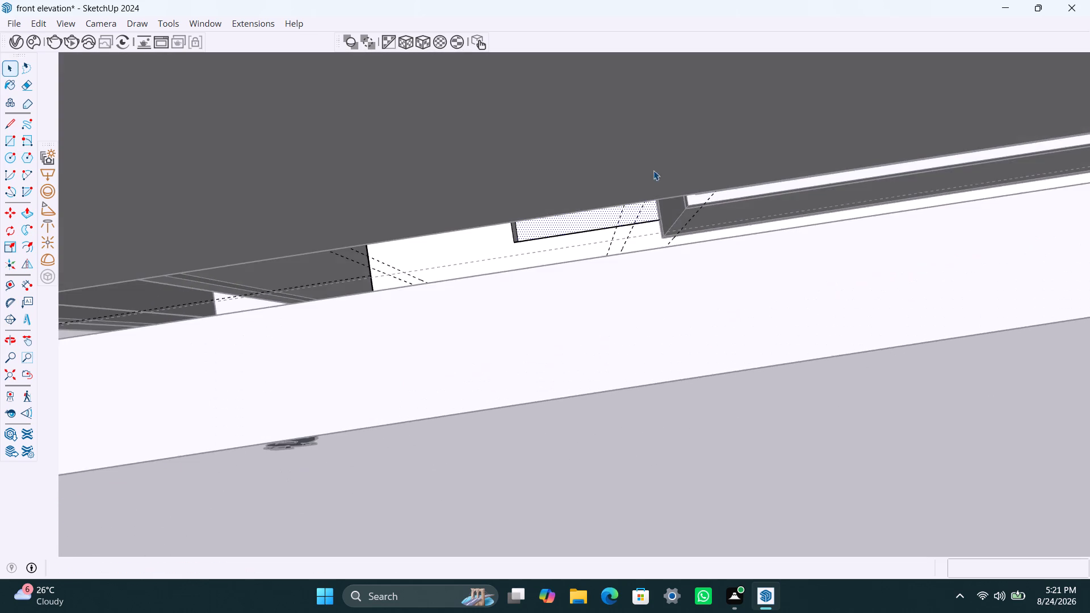
pyautogui.moveTo(677, 183); pyautogui.dragTo(702, 143, button='middle')
pyautogui.scroll(-4, 705, 304)
pyautogui.moveTo(699, 314); pyautogui.dragTo(684, 277, button='middle')
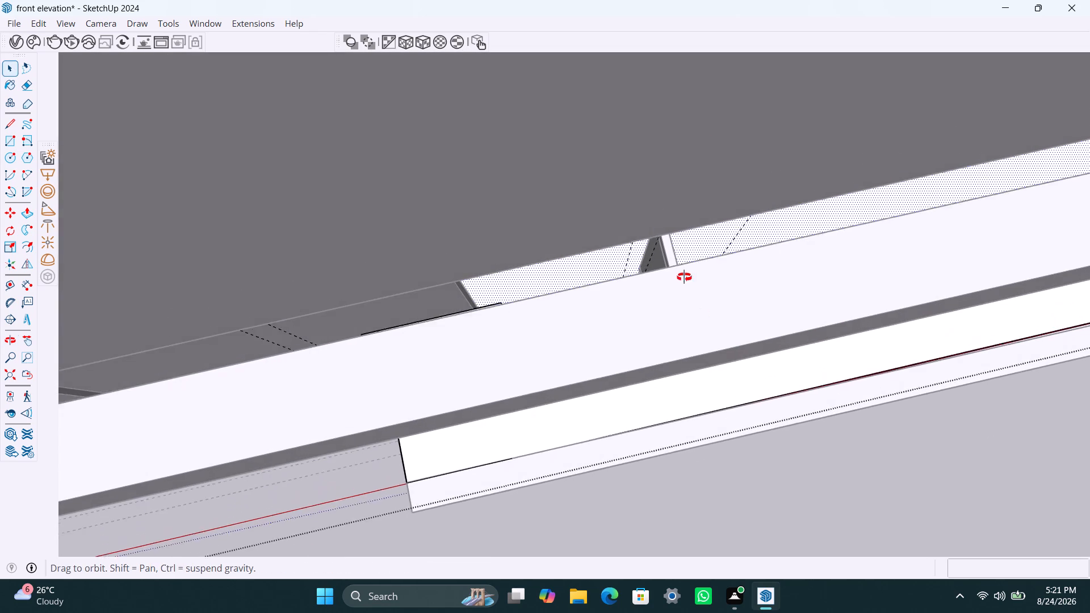
pyautogui.moveTo(684, 277); pyautogui.dragTo(656, 166, button='middle')
pyautogui.scroll(-4, 645, 508)
pyautogui.keyDown('shift'); pyautogui.moveTo(720, 492); pyautogui.dragTo(718, 428, button='middle'); pyautogui.keyUp('shift')
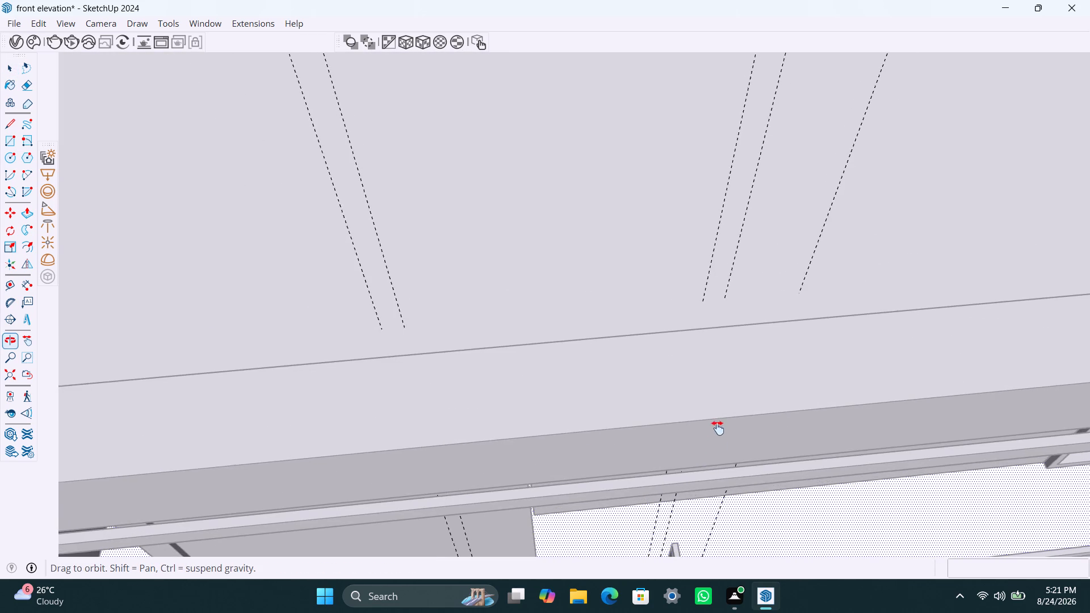
pyautogui.keyDown('shift'); pyautogui.moveTo(718, 428); pyautogui.dragTo(711, 200, button='middle'); pyautogui.keyUp('shift')
pyautogui.scroll(-3, 706, 471)
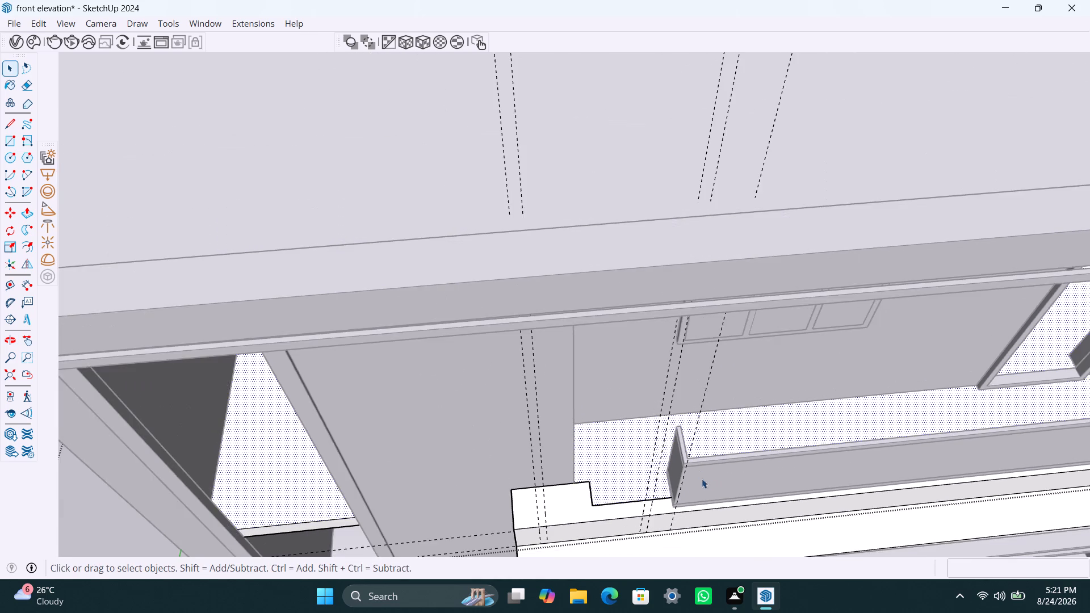
pyautogui.moveTo(699, 471); pyautogui.dragTo(698, 502, button='middle')
pyautogui.scroll(4, 689, 469)
pyautogui.keyDown('shift'); pyautogui.moveTo(682, 468); pyautogui.dragTo(687, 408, button='middle'); pyautogui.keyUp('shift')
pyautogui.scroll(4, 687, 408)
pyautogui.click(681, 401)
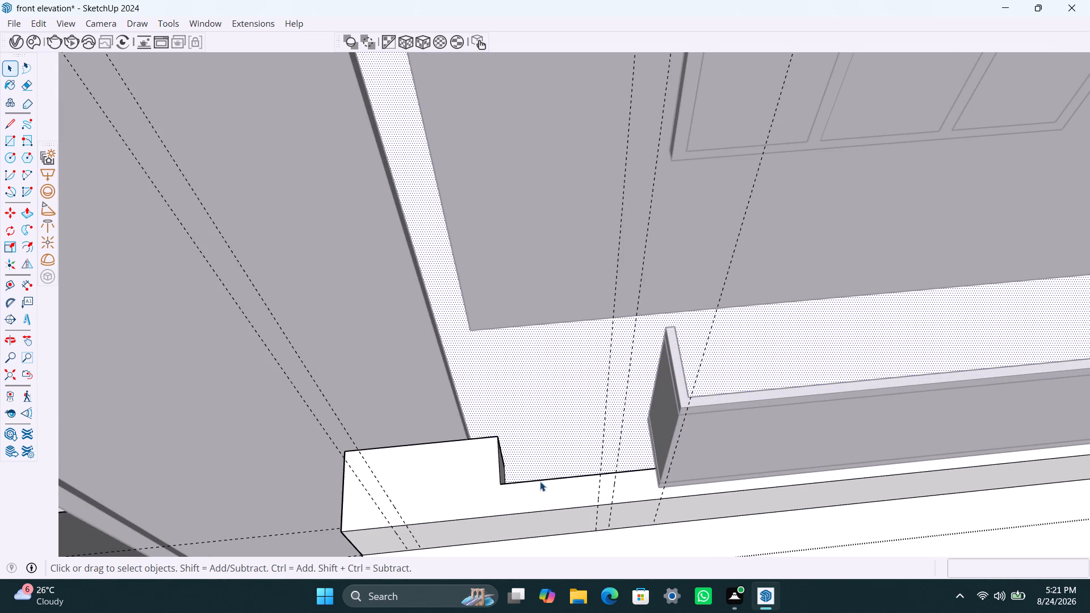
pyautogui.scroll(-3, 641, 472)
pyautogui.press('space')
pyautogui.click(693, 527)
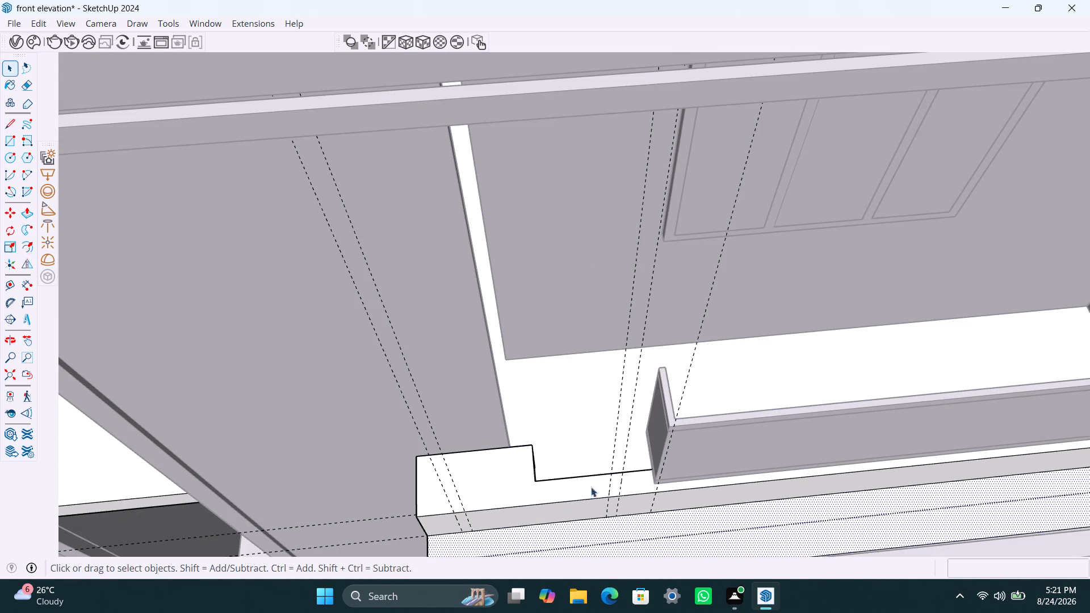
pyautogui.scroll(3, 563, 452)
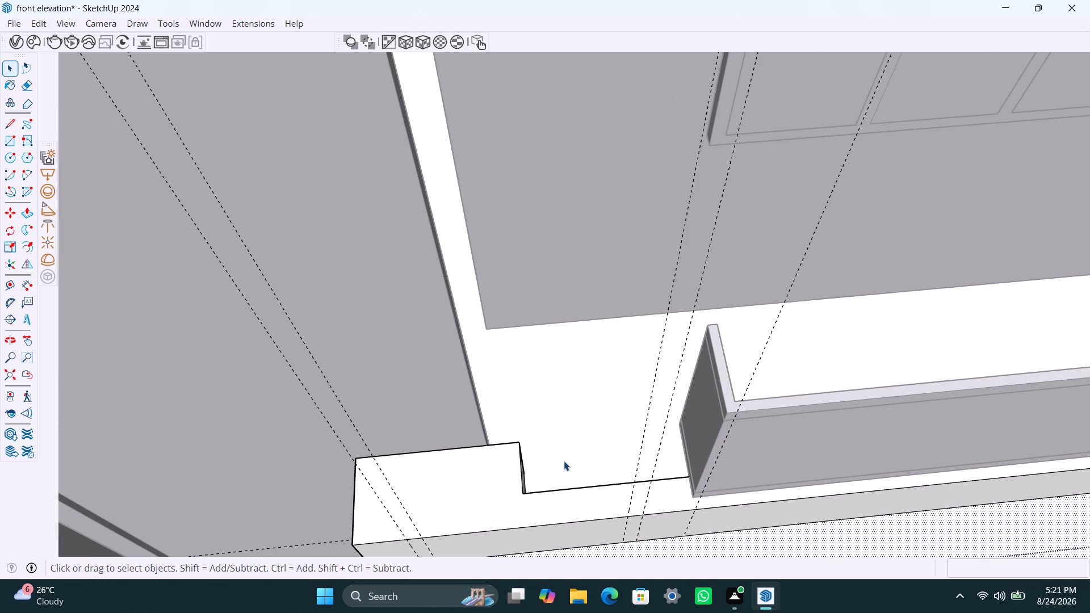
pyautogui.scroll(-3, 433, 492)
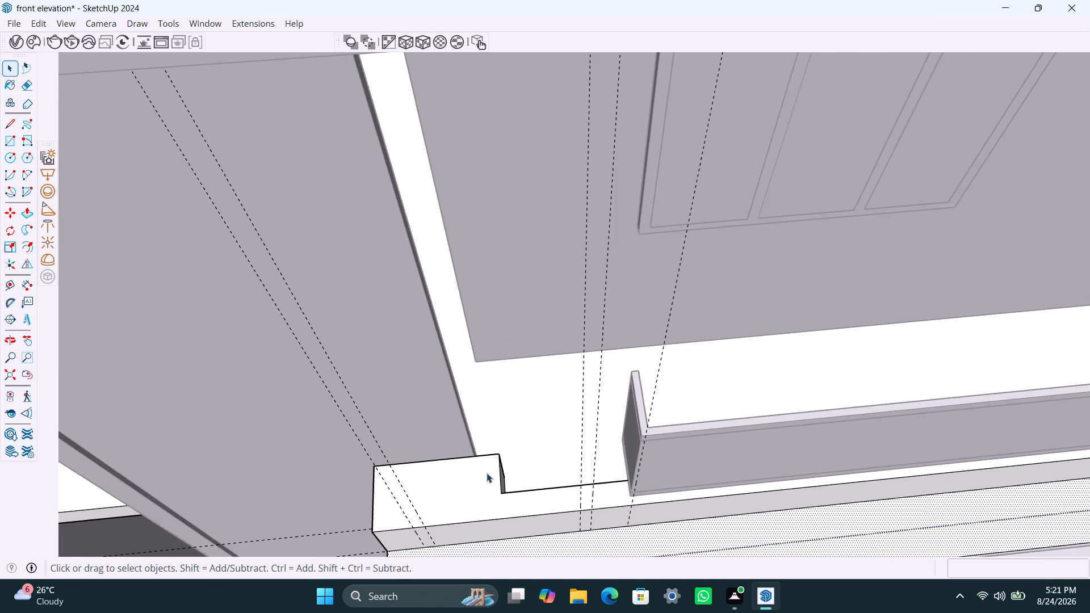
pyautogui.scroll(-3, 489, 472)
pyautogui.scroll(-3, 535, 478)
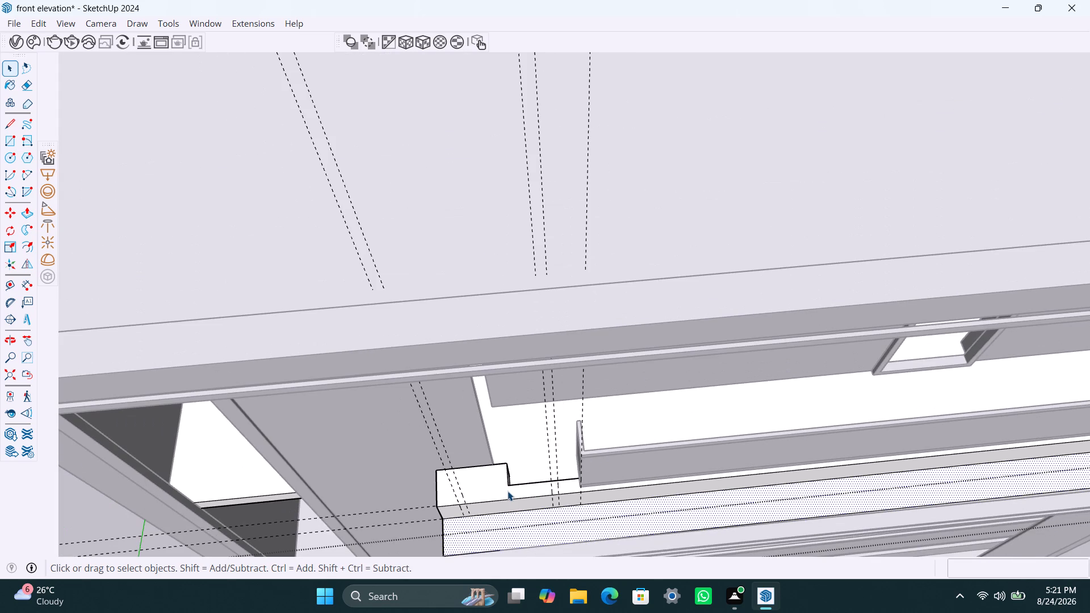
pyautogui.scroll(-4, 494, 475)
pyautogui.keyDown('shift'); pyautogui.moveTo(522, 486); pyautogui.dragTo(526, 468, button='middle'); pyautogui.keyUp('shift')
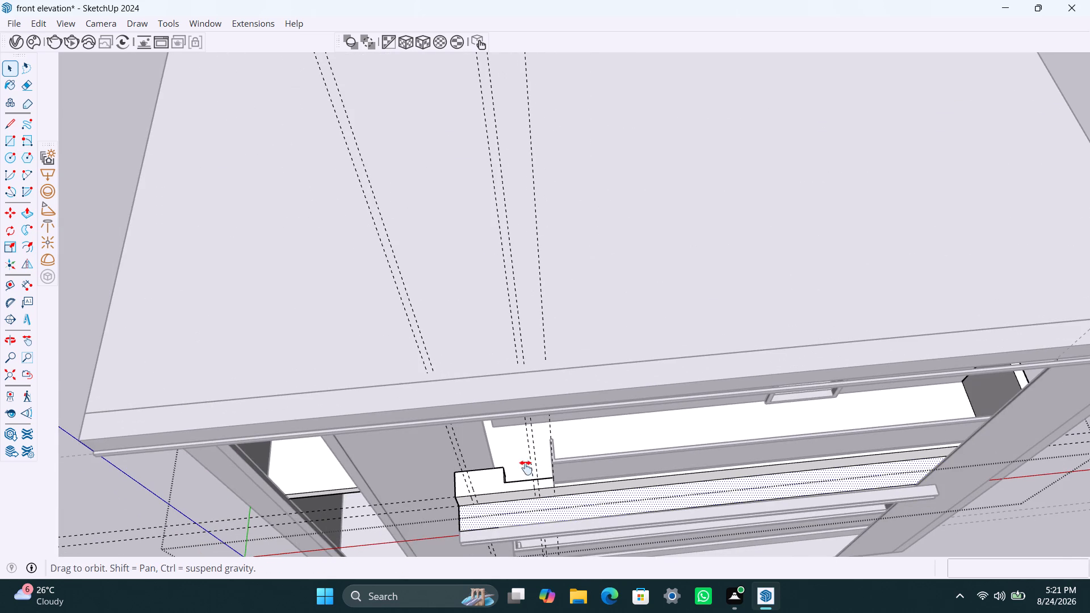
pyautogui.keyDown('shift'); pyautogui.moveTo(526, 468); pyautogui.dragTo(524, 387, button='middle'); pyautogui.keyUp('shift')
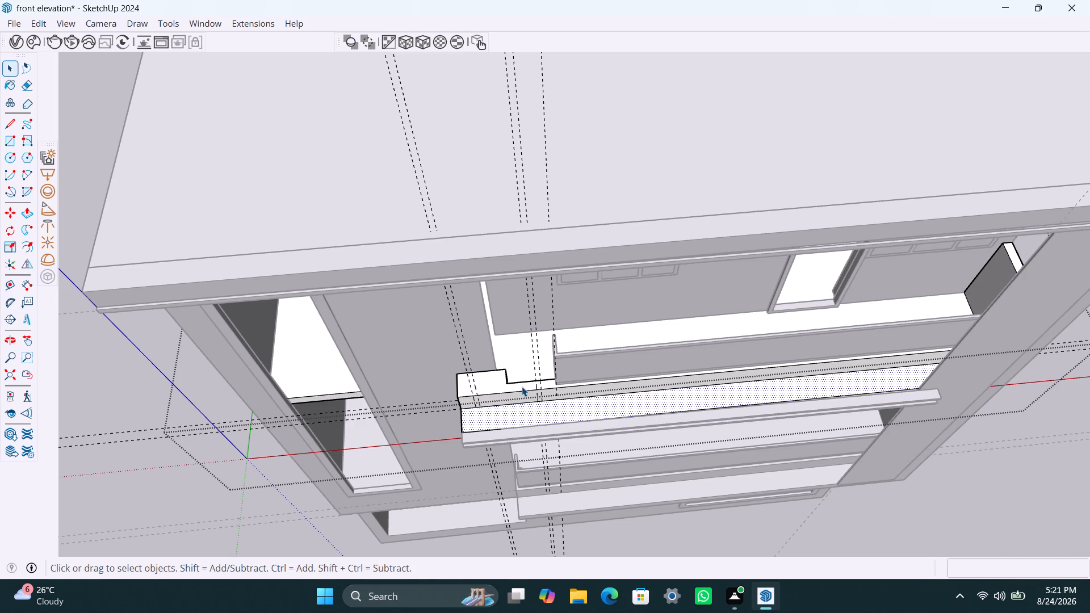
pyautogui.click(583, 330)
pyautogui.moveTo(544, 374); pyautogui.dragTo(694, 377, button='middle')
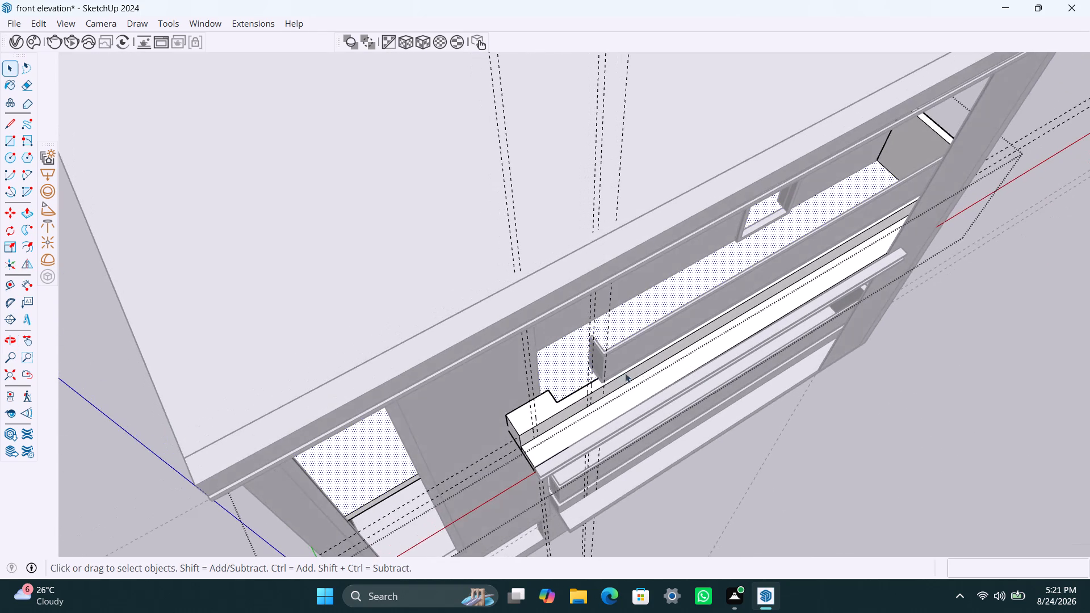
pyautogui.scroll(2, 580, 376)
pyautogui.moveTo(592, 385); pyautogui.dragTo(438, 433, button='middle')
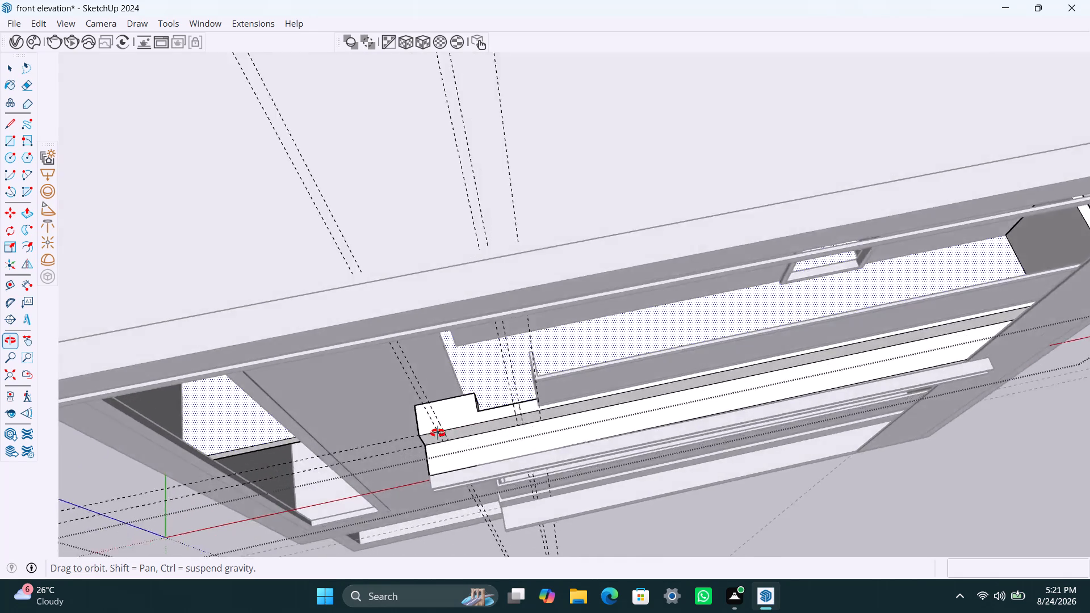
pyautogui.moveTo(438, 433); pyautogui.dragTo(435, 434, button='middle')
pyautogui.scroll(6, 450, 418)
# Push the side face of the slab's notch back further with Push/Pull, flush with the stairwell wall's corner.
pyautogui.click(456, 392)
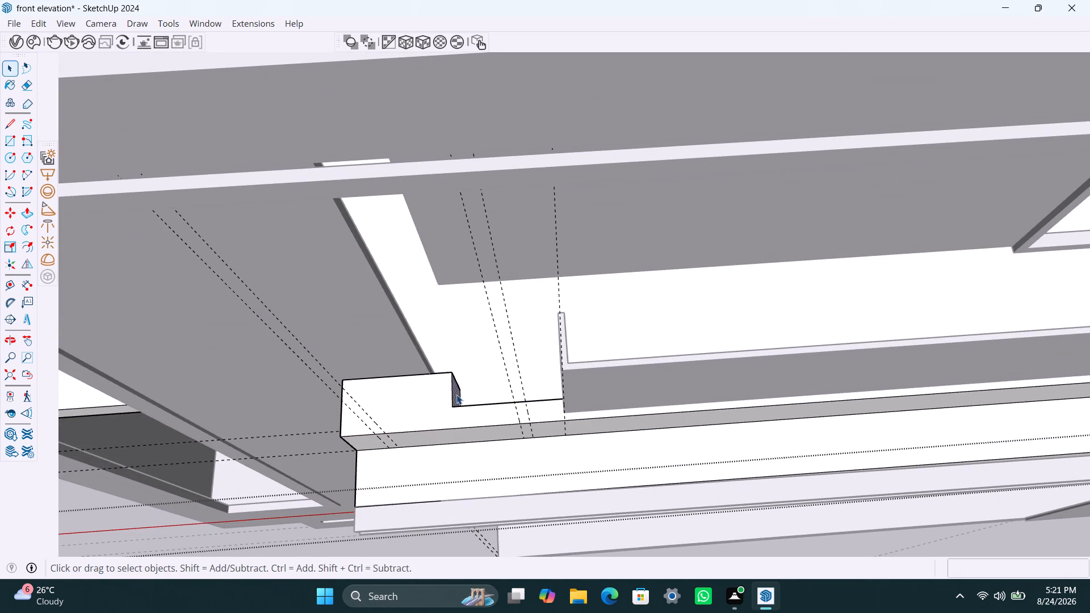
pyautogui.click(456, 394)
pyautogui.press('p')
pyautogui.click(456, 396)
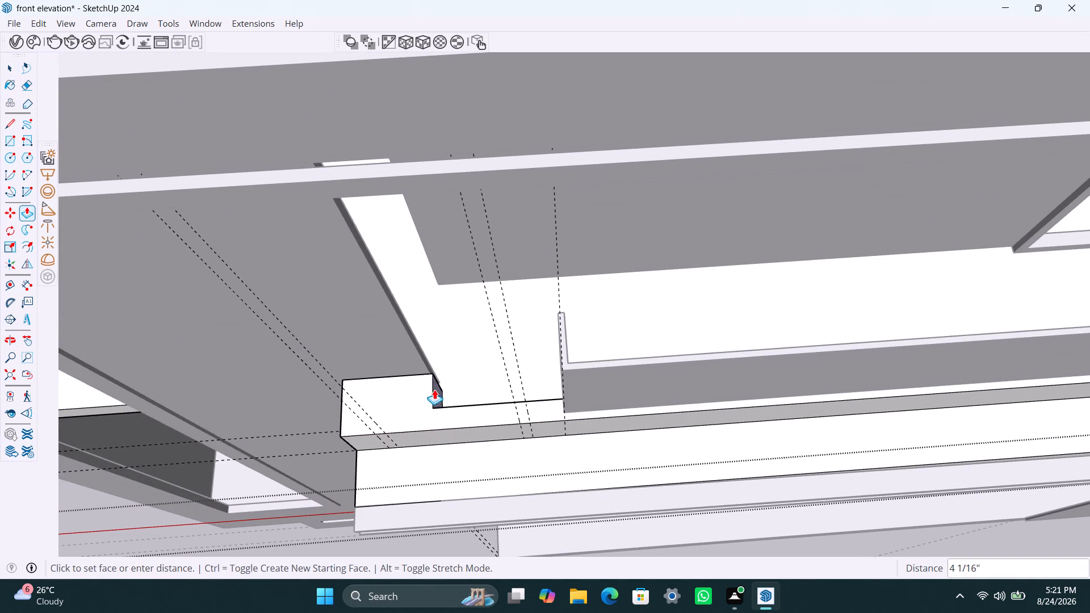
pyautogui.click(431, 372)
pyautogui.press('space')
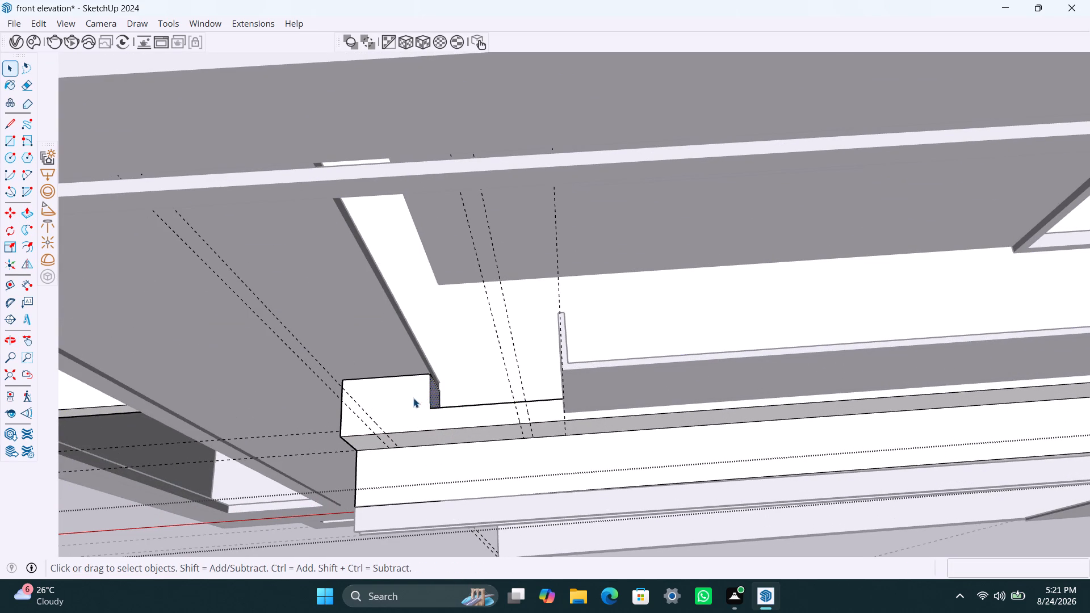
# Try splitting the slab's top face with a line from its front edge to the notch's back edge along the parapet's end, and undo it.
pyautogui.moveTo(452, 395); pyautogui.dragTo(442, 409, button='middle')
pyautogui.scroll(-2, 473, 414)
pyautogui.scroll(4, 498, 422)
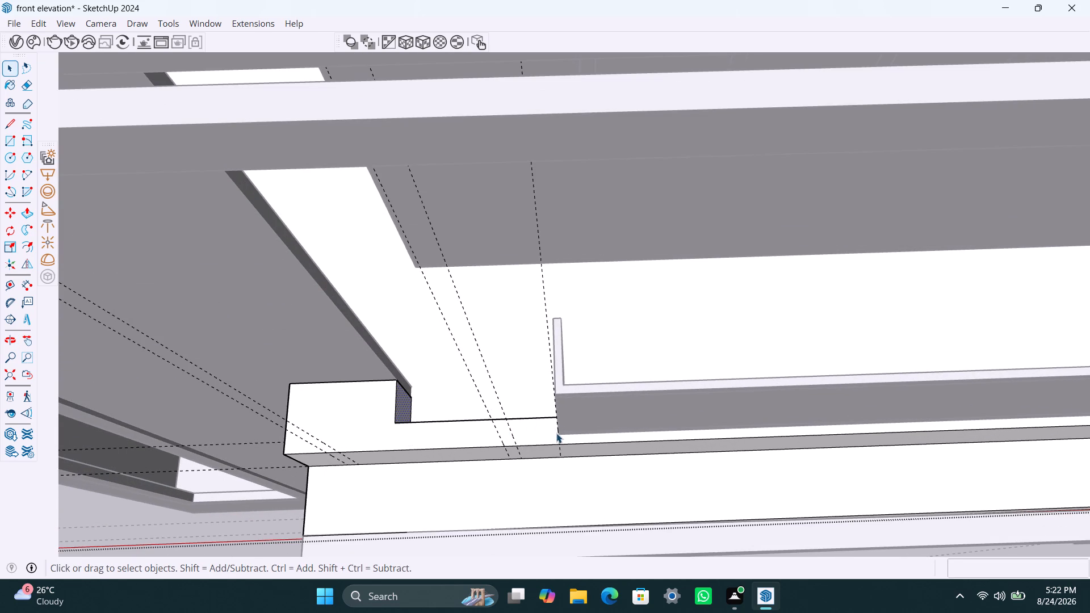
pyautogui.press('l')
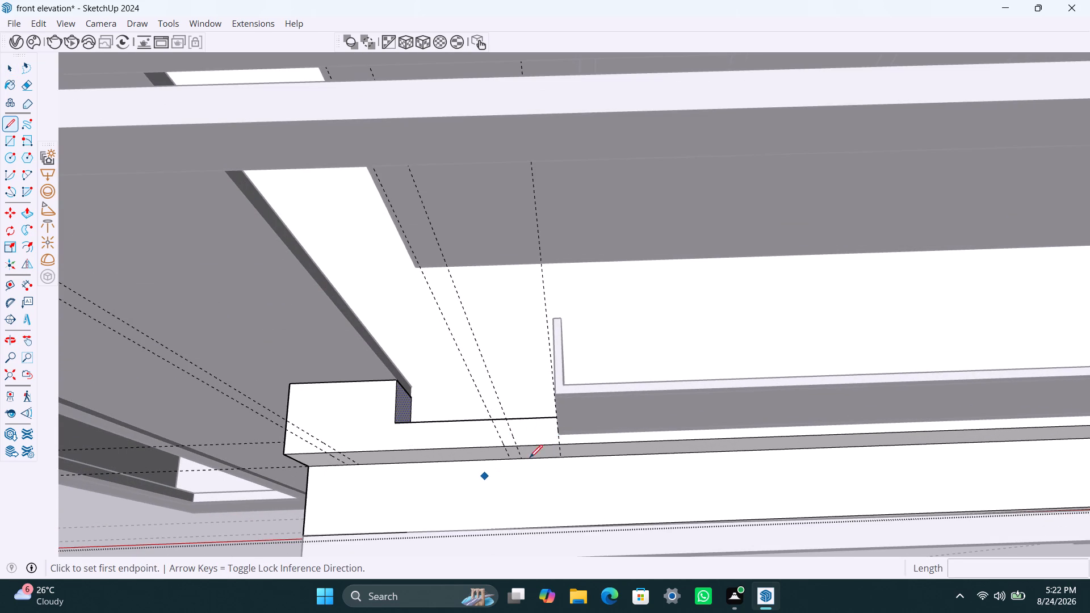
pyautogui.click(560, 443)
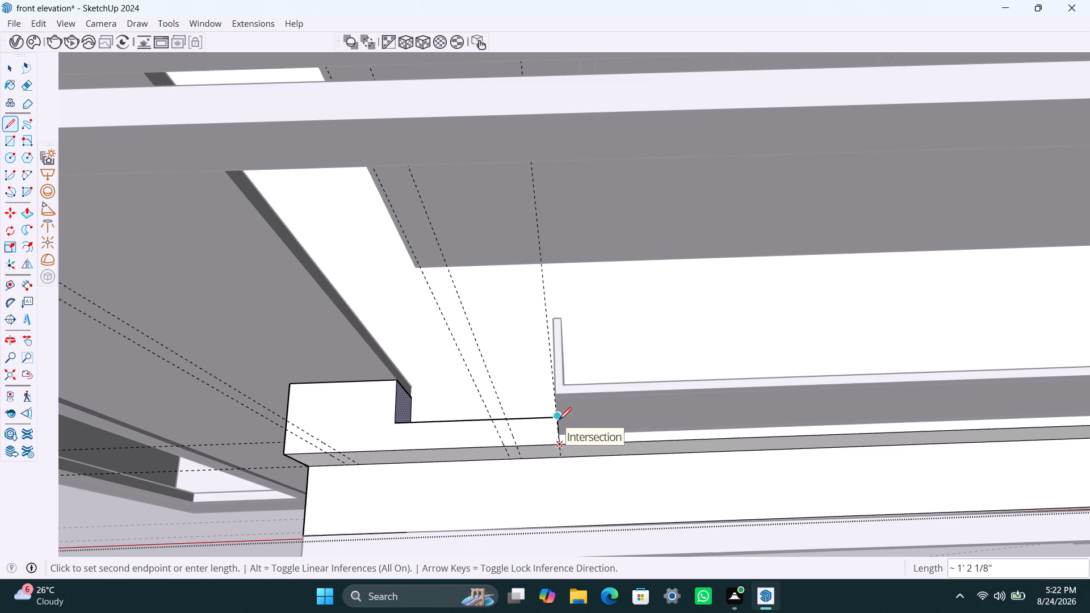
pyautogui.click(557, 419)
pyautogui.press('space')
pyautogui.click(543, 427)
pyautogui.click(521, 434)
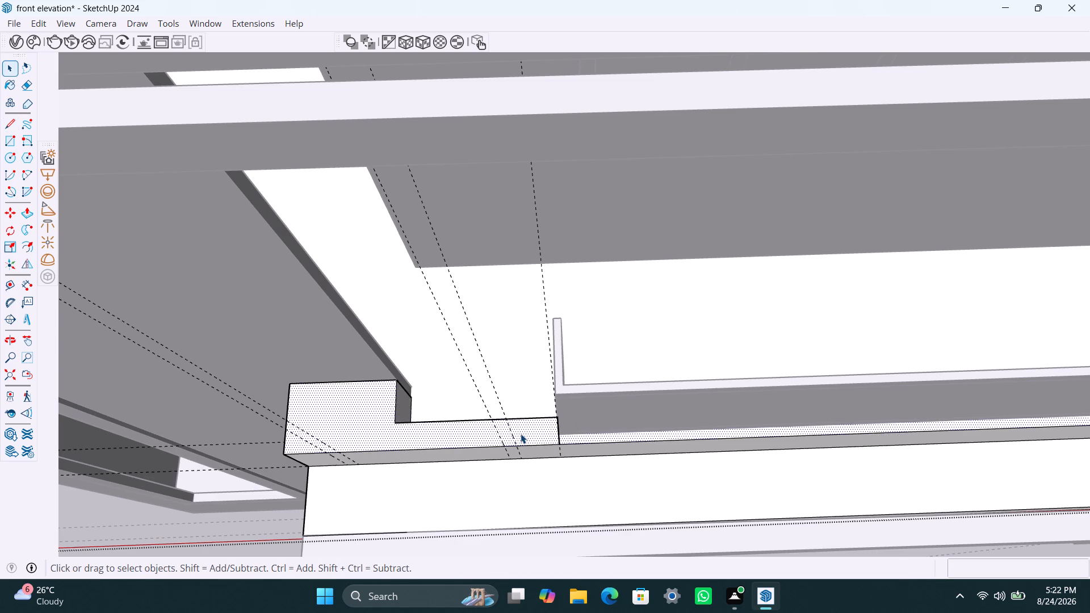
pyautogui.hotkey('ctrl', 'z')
# Draw a line across the notch's back face, starting where its top edge meets the outer face of the parapet's end.
pyautogui.scroll(3, 530, 440)
pyautogui.moveTo(544, 429); pyautogui.dragTo(565, 461, button='middle')
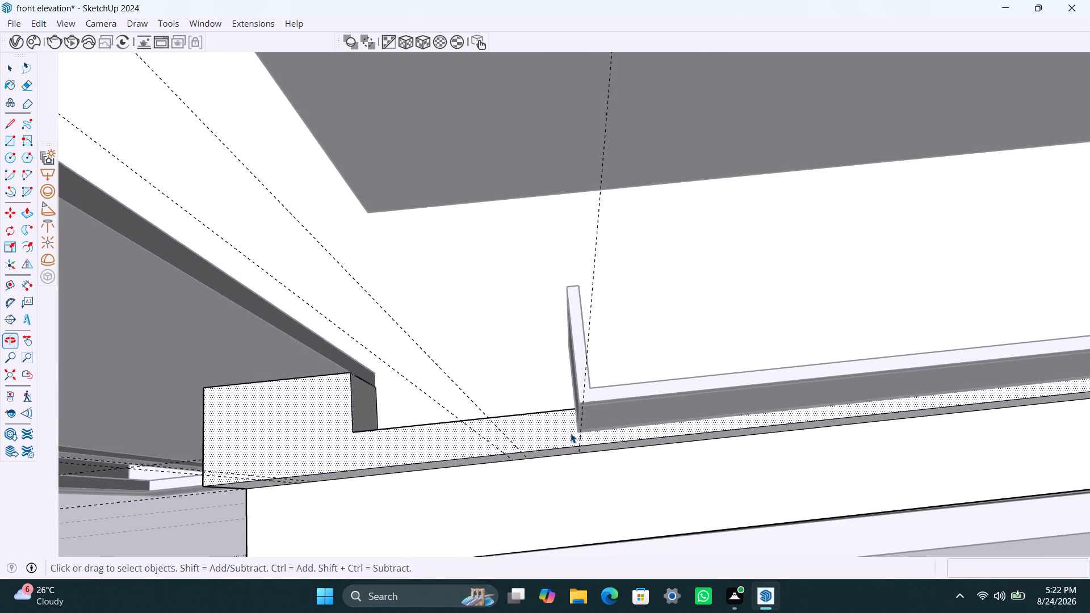
pyautogui.scroll(8, 571, 433)
pyautogui.middleClick(571, 419)
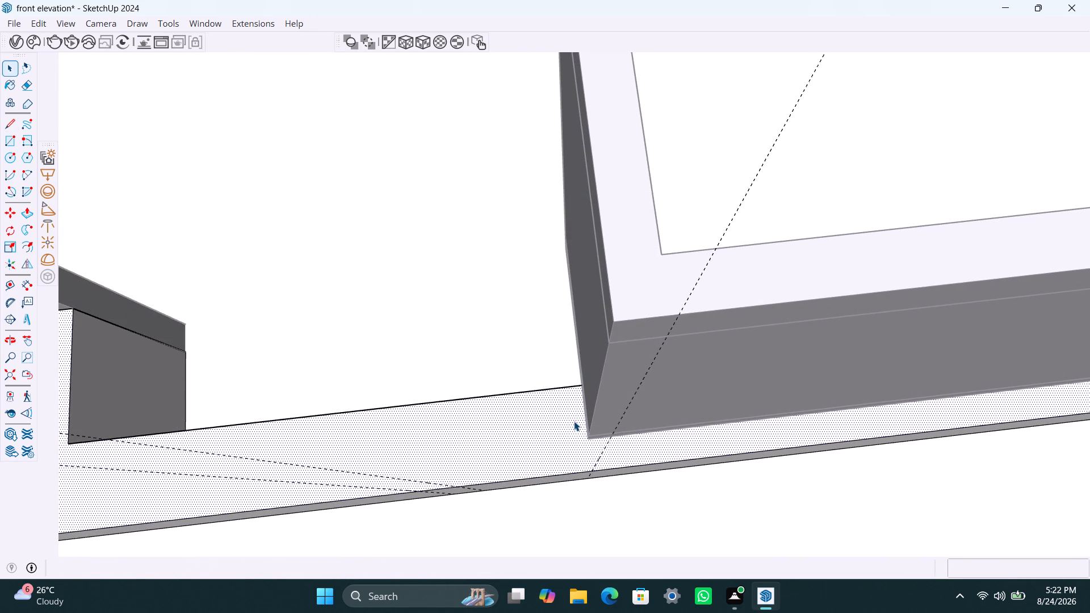
pyautogui.press('l')
pyautogui.click(582, 385)
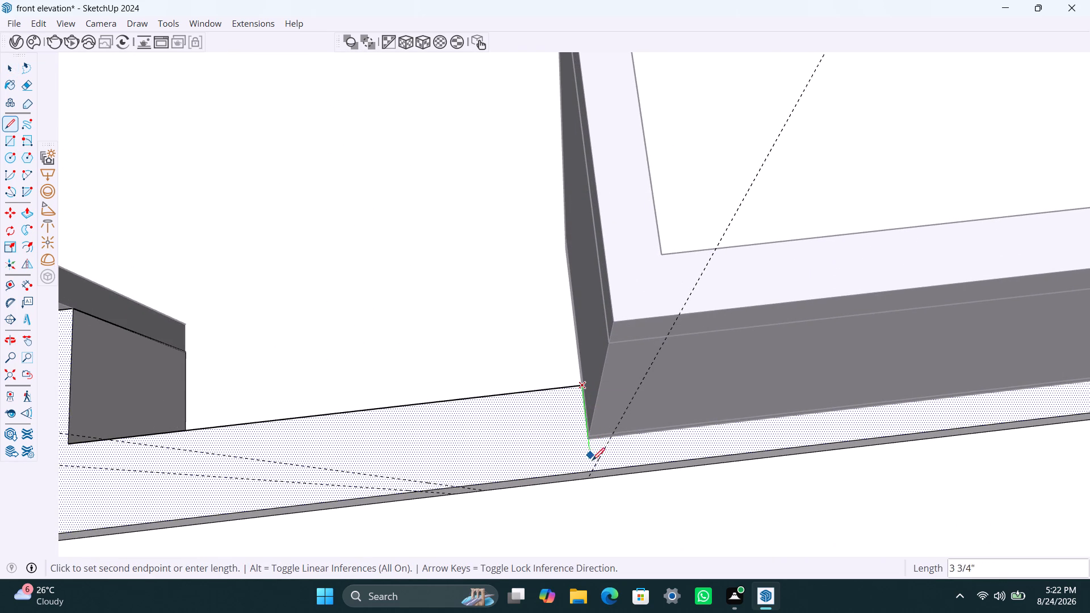
pyautogui.scroll(-3, 552, 350)
pyautogui.moveTo(552, 351); pyautogui.dragTo(549, 426, button='middle')
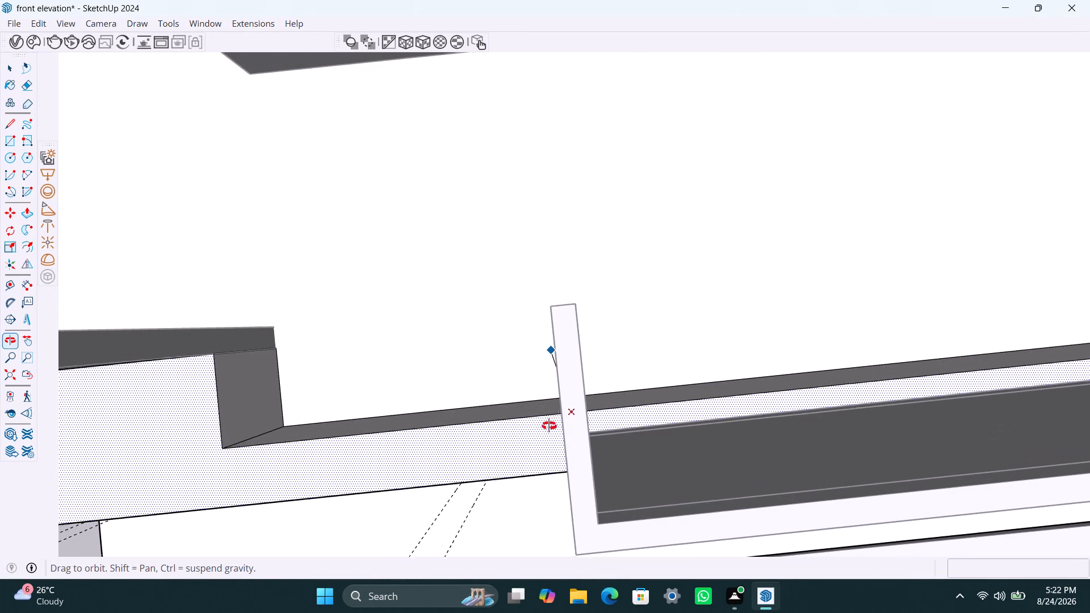
pyautogui.moveTo(549, 426); pyautogui.dragTo(550, 426, button='middle')
pyautogui.scroll(4, 538, 429)
pyautogui.moveTo(539, 421); pyautogui.dragTo(601, 414, button='middle')
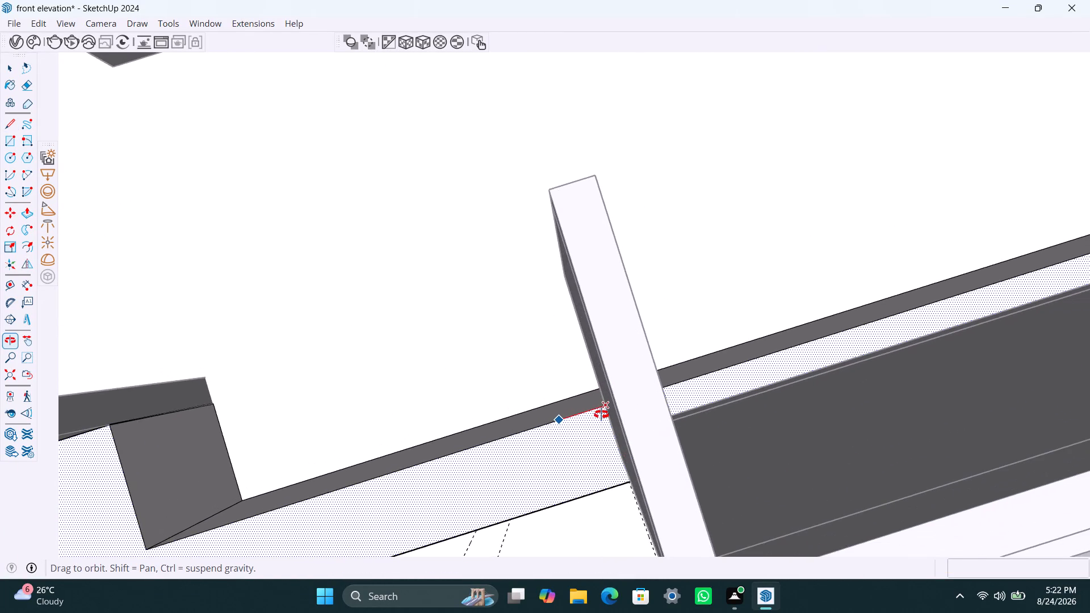
pyautogui.moveTo(601, 414); pyautogui.dragTo(698, 384, button='middle')
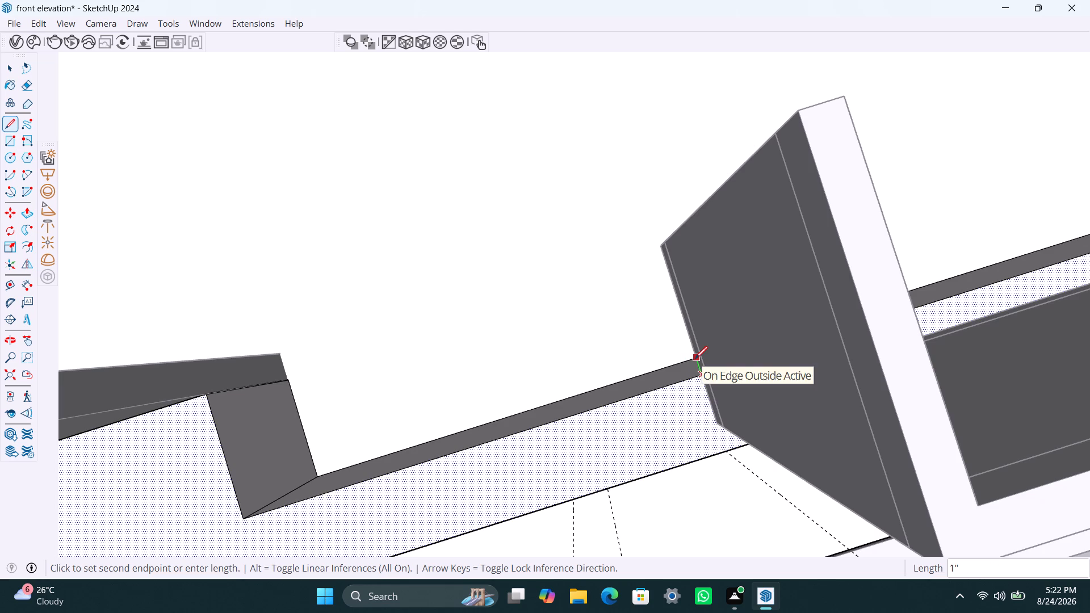
pyautogui.click(673, 364)
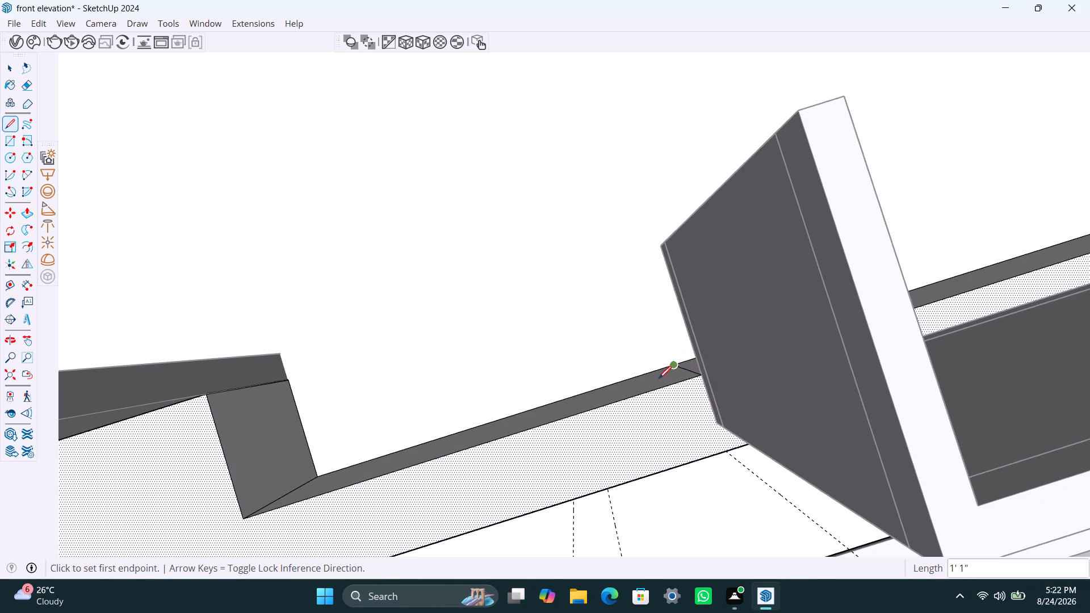
# Pull the notch's back face between the stairwell wall and the parapet out about 7 5/16" with Push/Pull, filling the notch.
pyautogui.press('space')
pyautogui.click(640, 387)
pyautogui.press('p')
pyautogui.click(638, 389)
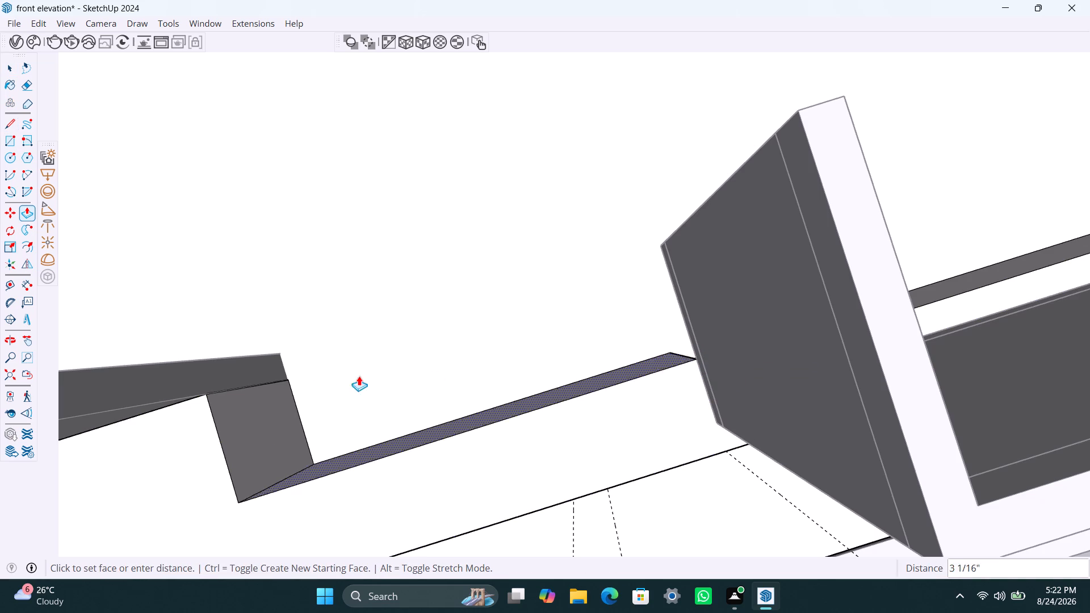
pyautogui.click(196, 394)
pyautogui.press('space')
pyautogui.click(321, 302)
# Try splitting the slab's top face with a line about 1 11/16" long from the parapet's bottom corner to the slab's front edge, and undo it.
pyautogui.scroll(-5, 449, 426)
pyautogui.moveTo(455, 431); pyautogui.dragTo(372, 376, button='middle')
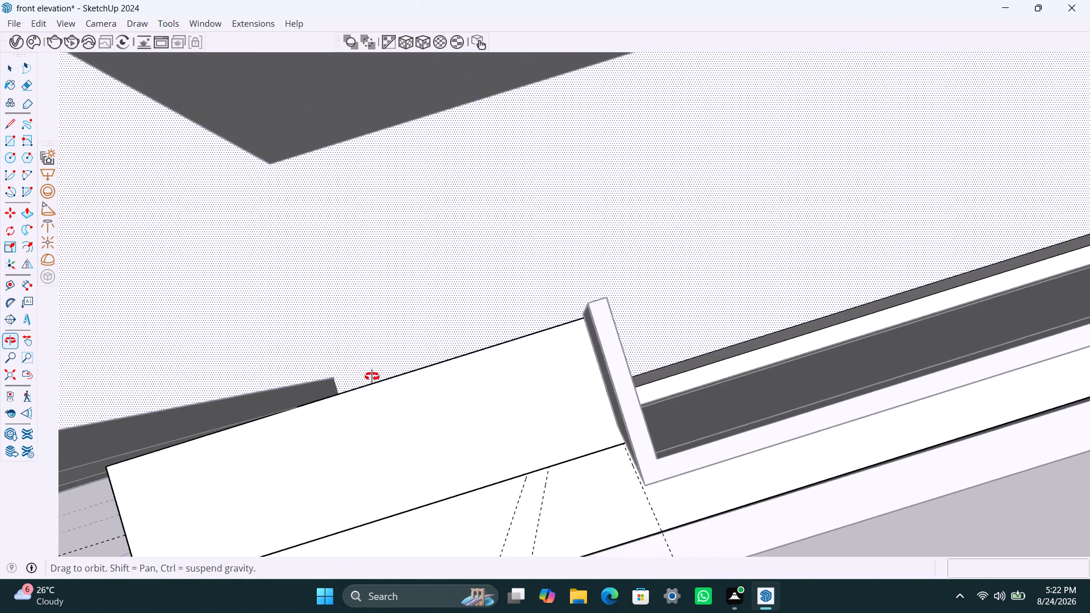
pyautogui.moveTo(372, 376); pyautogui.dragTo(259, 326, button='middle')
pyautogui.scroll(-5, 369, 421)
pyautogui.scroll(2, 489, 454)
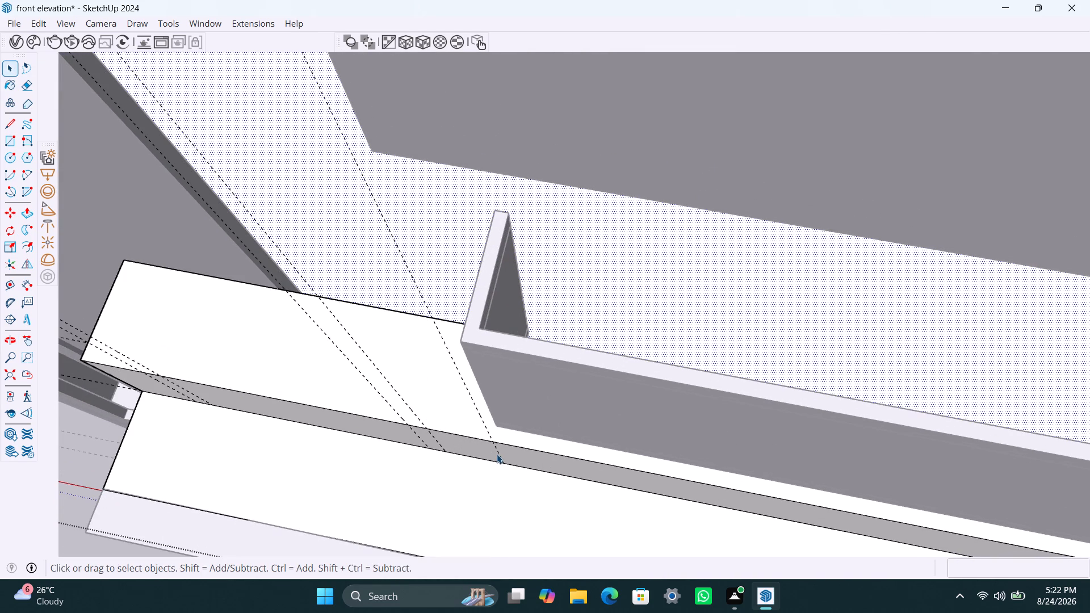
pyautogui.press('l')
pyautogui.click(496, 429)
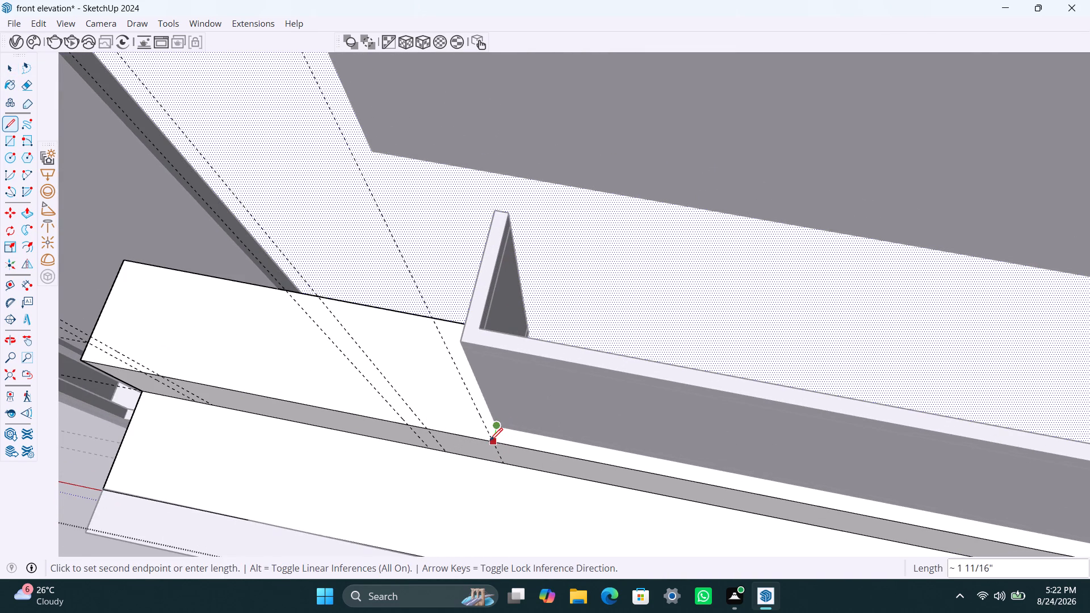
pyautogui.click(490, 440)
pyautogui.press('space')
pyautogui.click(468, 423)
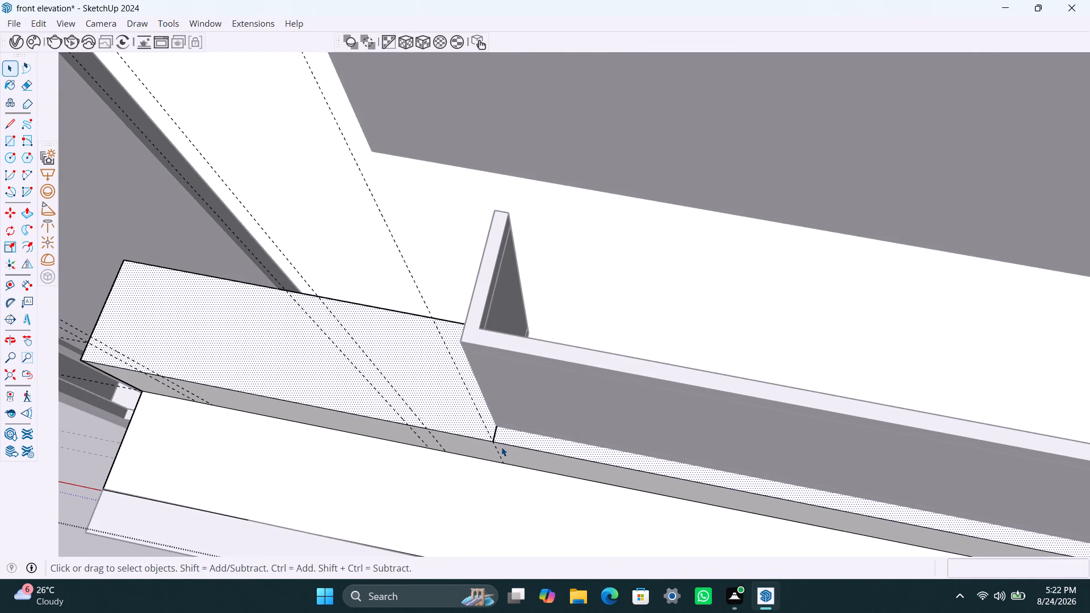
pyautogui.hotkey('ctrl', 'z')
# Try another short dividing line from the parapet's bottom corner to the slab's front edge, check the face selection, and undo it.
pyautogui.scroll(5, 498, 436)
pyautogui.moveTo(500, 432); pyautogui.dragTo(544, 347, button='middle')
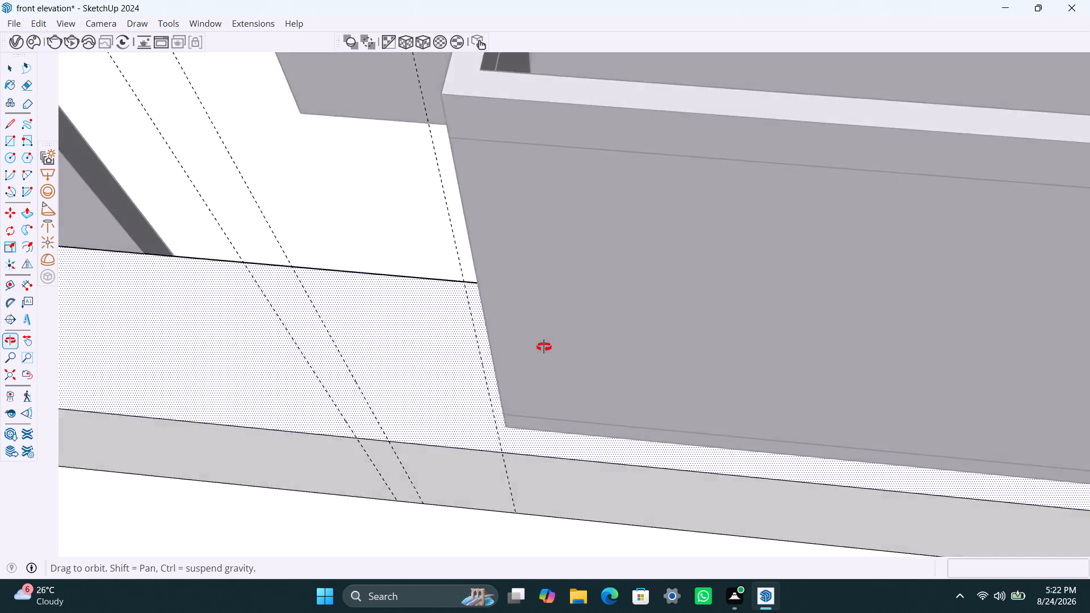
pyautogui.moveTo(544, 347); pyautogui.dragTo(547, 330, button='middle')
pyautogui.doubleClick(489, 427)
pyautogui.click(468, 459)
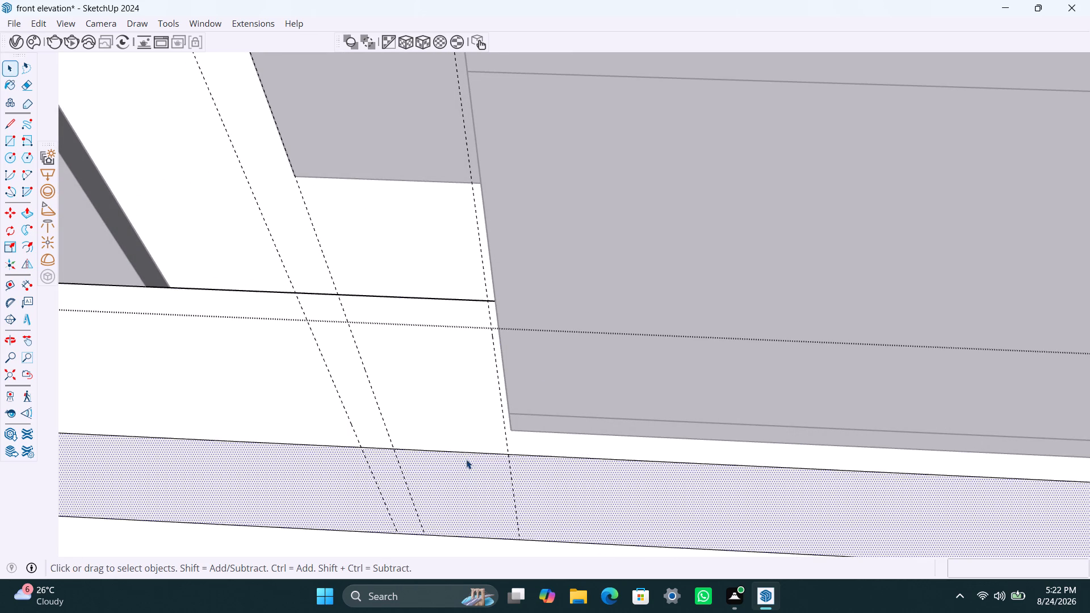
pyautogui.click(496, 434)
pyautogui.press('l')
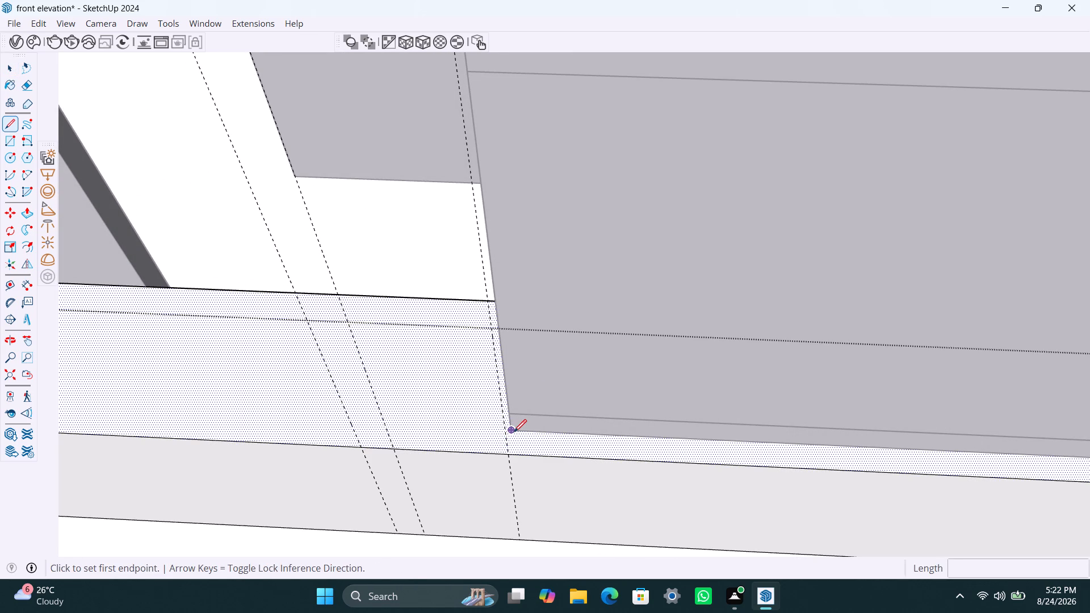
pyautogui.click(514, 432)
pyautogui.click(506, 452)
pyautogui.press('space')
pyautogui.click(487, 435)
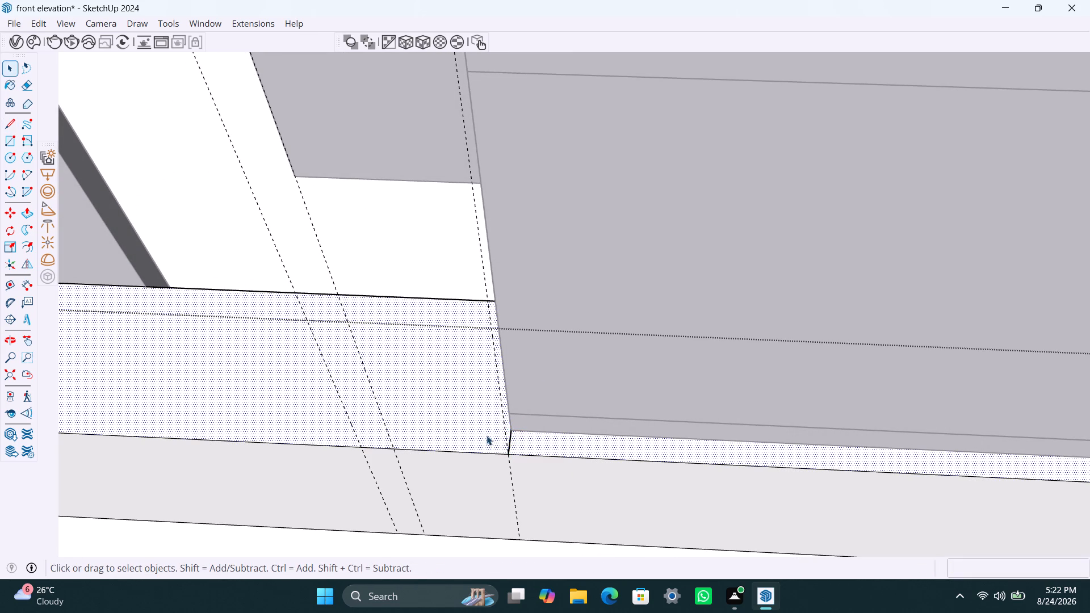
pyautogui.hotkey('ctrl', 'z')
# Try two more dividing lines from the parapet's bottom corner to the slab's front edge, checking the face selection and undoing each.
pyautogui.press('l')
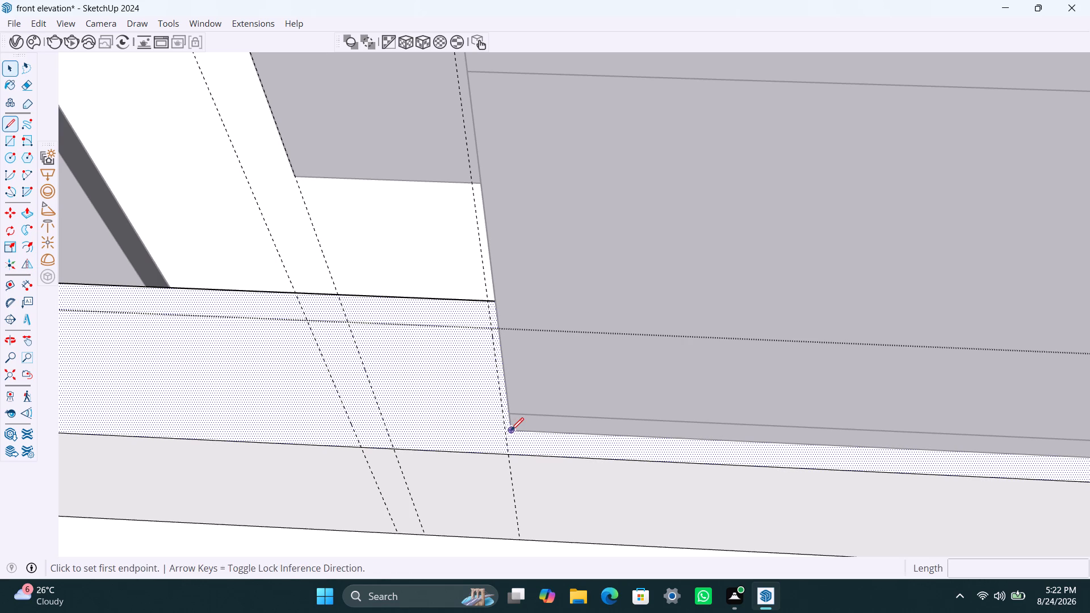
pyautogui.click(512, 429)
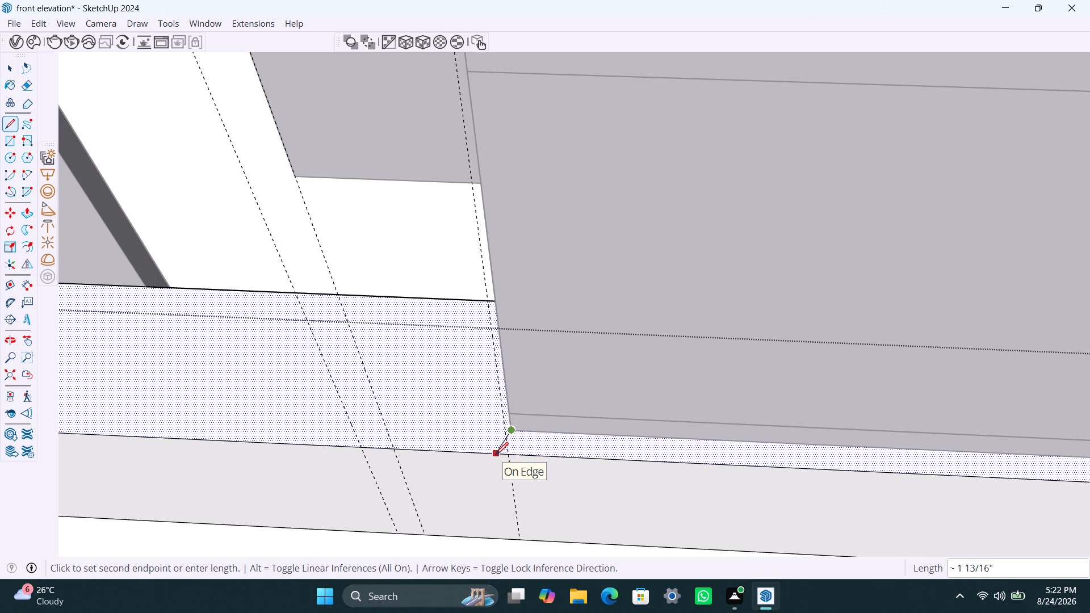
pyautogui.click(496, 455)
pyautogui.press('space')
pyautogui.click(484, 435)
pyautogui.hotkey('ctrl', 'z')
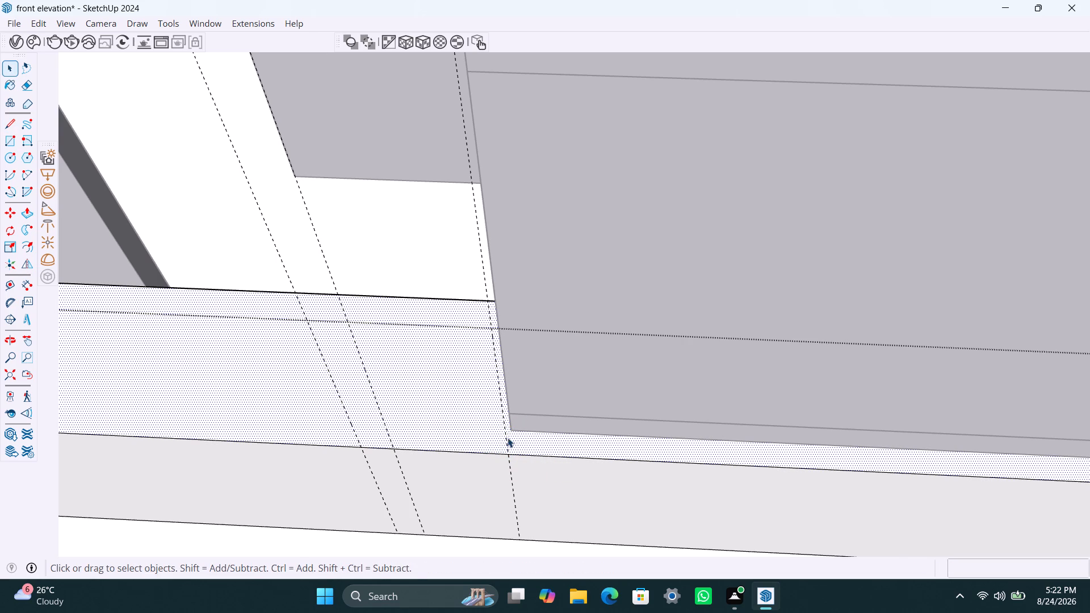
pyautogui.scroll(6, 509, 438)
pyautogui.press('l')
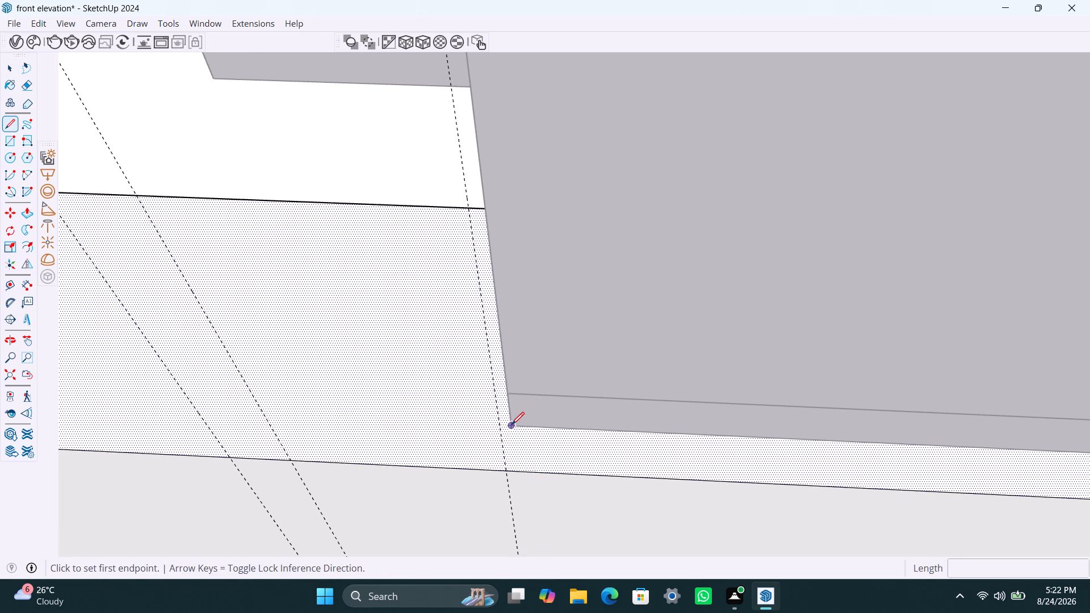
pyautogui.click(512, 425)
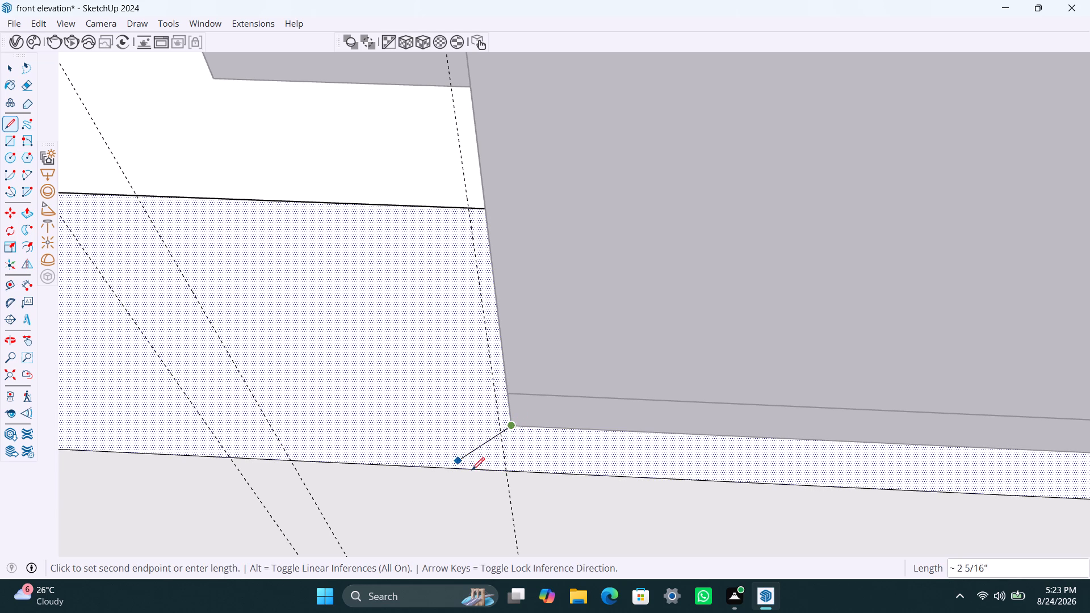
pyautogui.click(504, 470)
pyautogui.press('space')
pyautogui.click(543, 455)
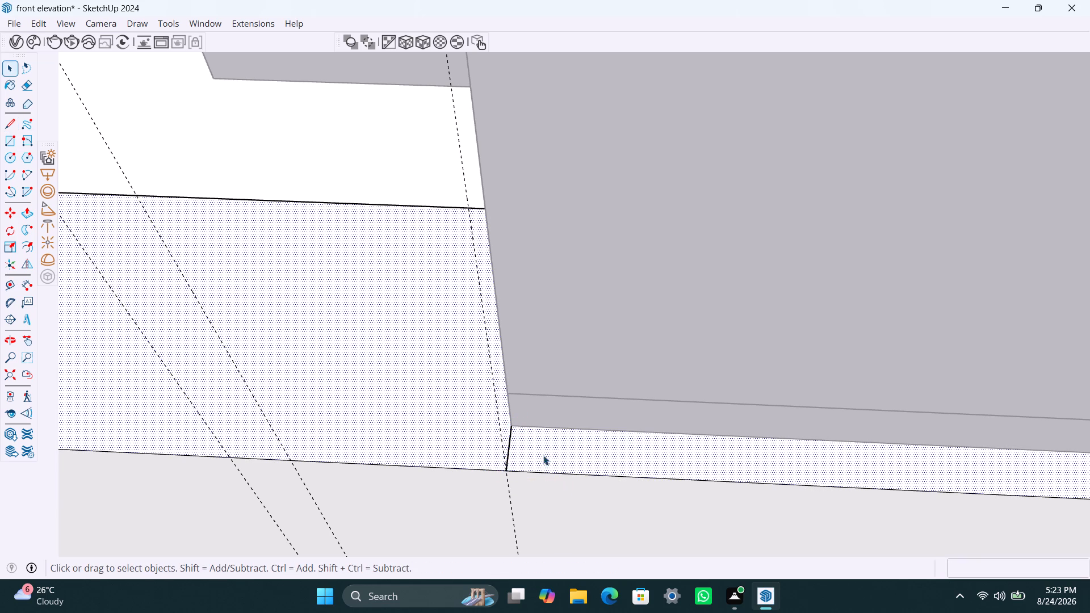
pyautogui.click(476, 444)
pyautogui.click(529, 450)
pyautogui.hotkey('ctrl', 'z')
# Split the slab's top face with a 4 1/2" line from the end of the existing edge beside the parapet to the slab's front edge.
pyautogui.scroll(-17, 497, 451)
pyautogui.moveTo(508, 457); pyautogui.dragTo(631, 433, button='middle')
pyautogui.scroll(5, 582, 407)
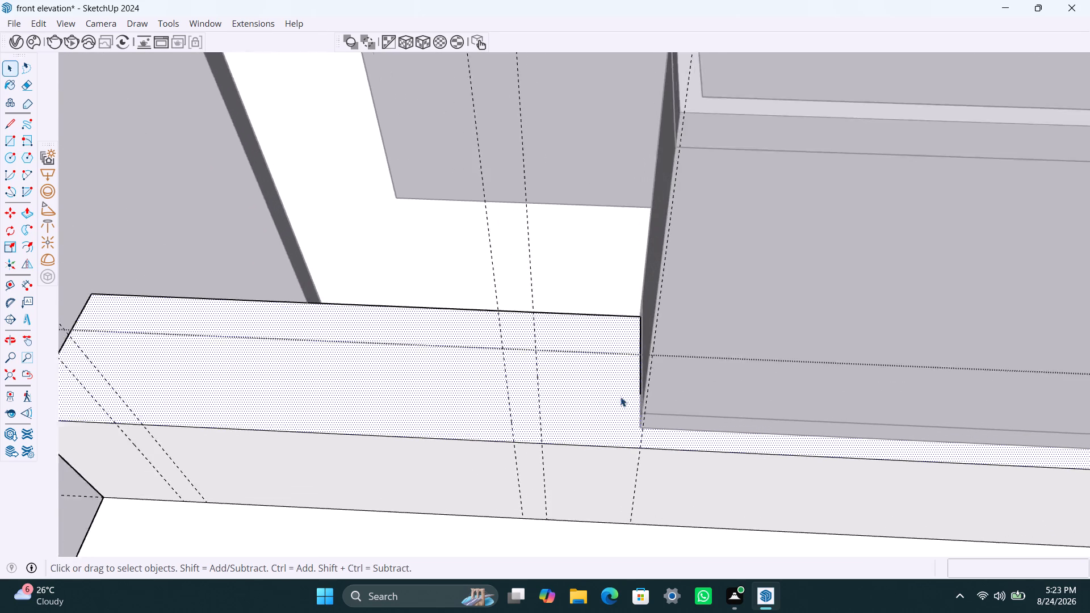
pyautogui.moveTo(622, 397); pyautogui.dragTo(632, 408, button='middle')
pyautogui.scroll(3, 649, 406)
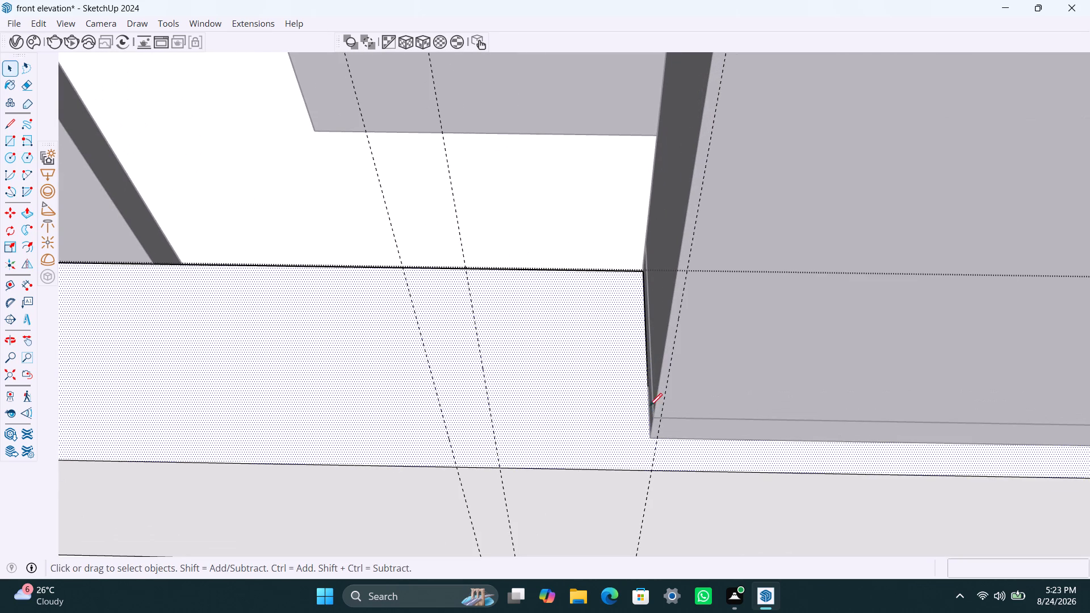
pyautogui.press('l')
pyautogui.click(647, 387)
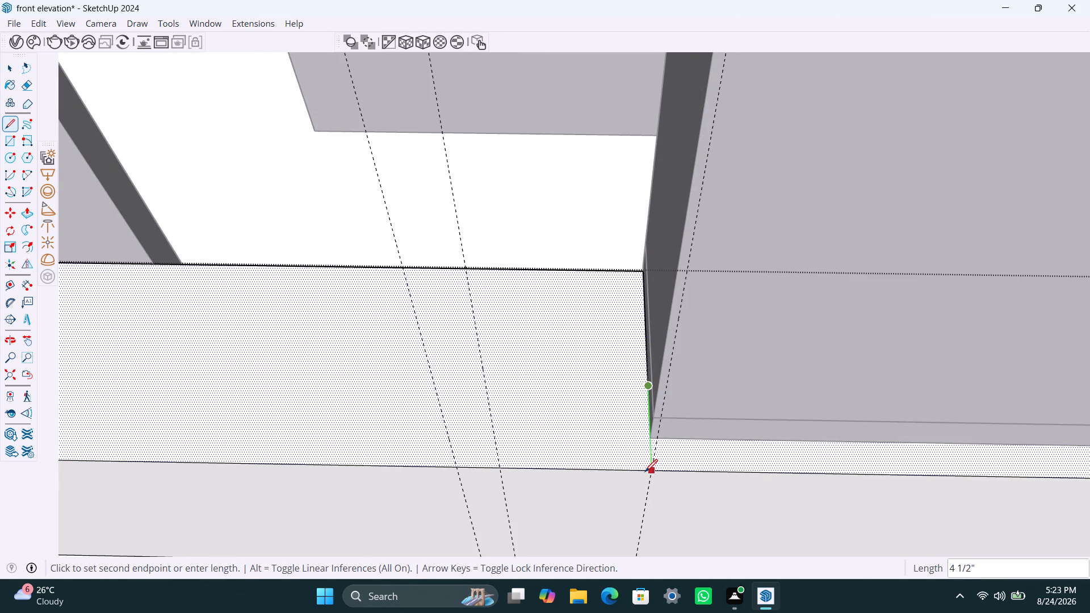
pyautogui.click(645, 471)
pyautogui.press('space')
pyautogui.click(621, 448)
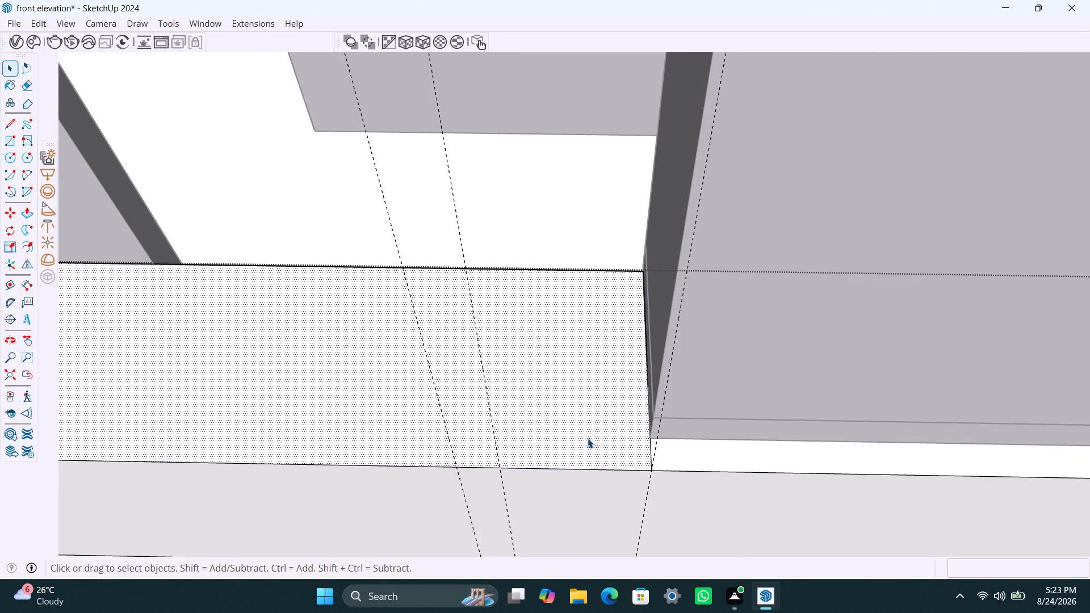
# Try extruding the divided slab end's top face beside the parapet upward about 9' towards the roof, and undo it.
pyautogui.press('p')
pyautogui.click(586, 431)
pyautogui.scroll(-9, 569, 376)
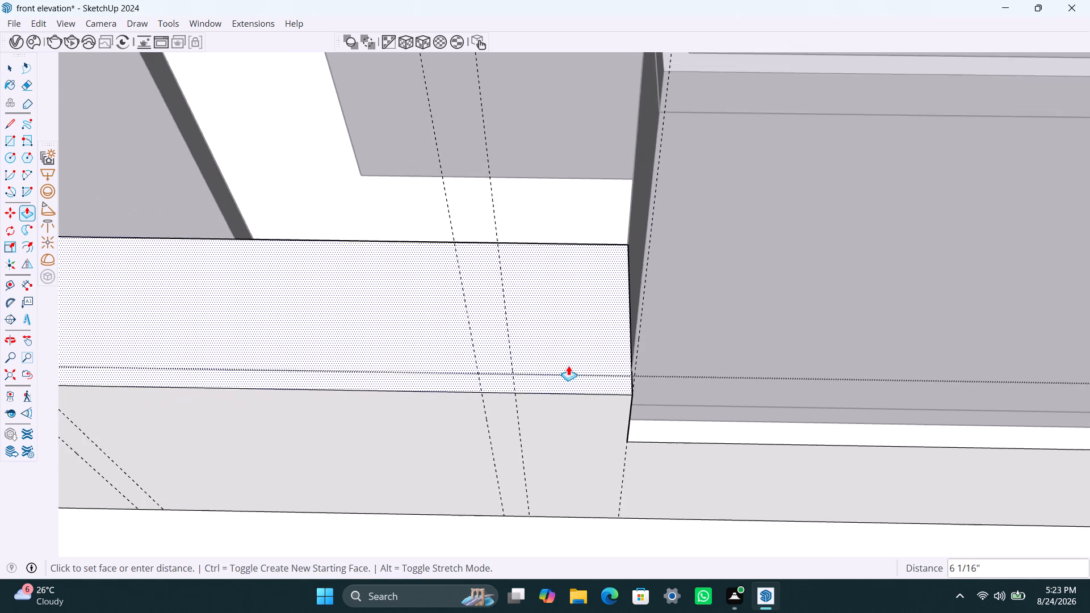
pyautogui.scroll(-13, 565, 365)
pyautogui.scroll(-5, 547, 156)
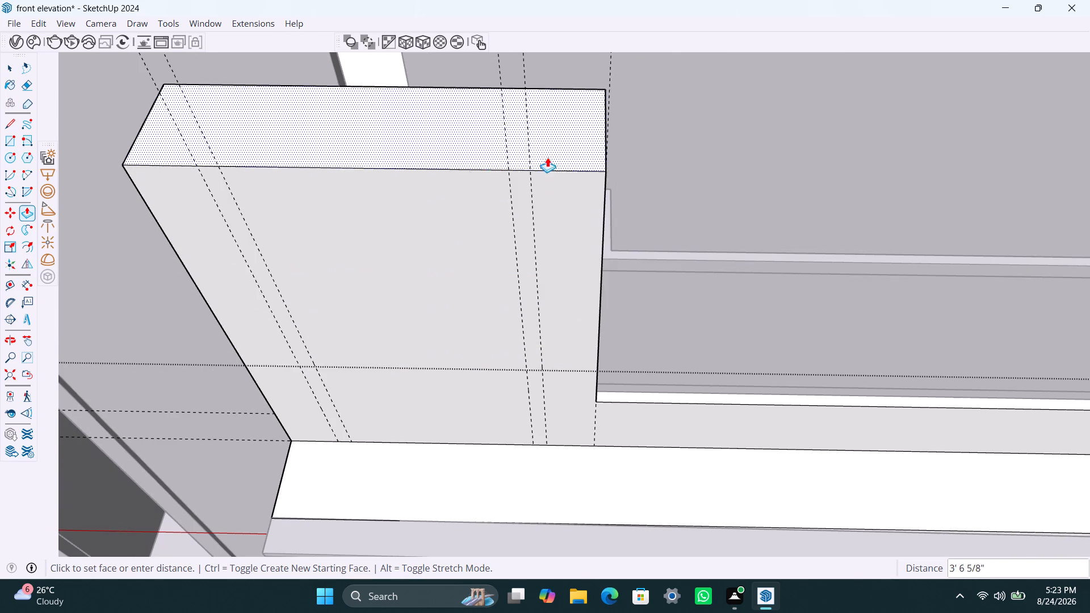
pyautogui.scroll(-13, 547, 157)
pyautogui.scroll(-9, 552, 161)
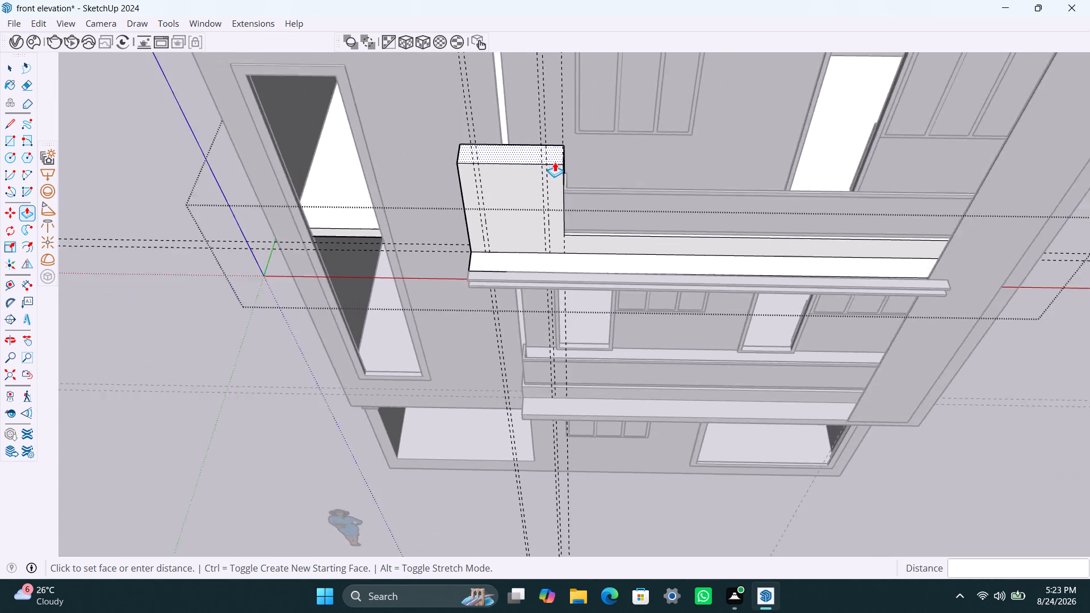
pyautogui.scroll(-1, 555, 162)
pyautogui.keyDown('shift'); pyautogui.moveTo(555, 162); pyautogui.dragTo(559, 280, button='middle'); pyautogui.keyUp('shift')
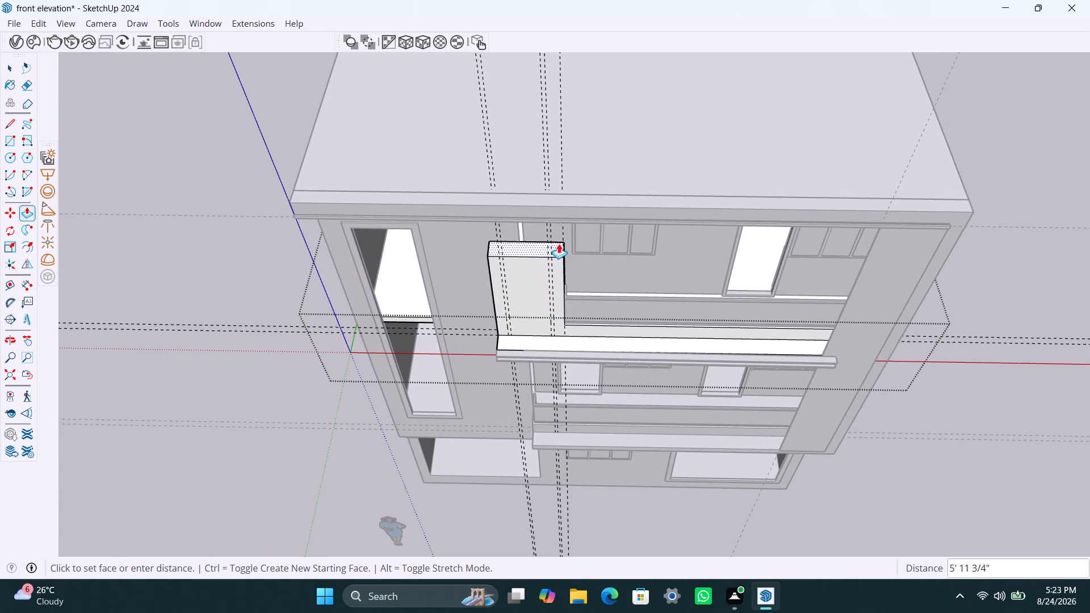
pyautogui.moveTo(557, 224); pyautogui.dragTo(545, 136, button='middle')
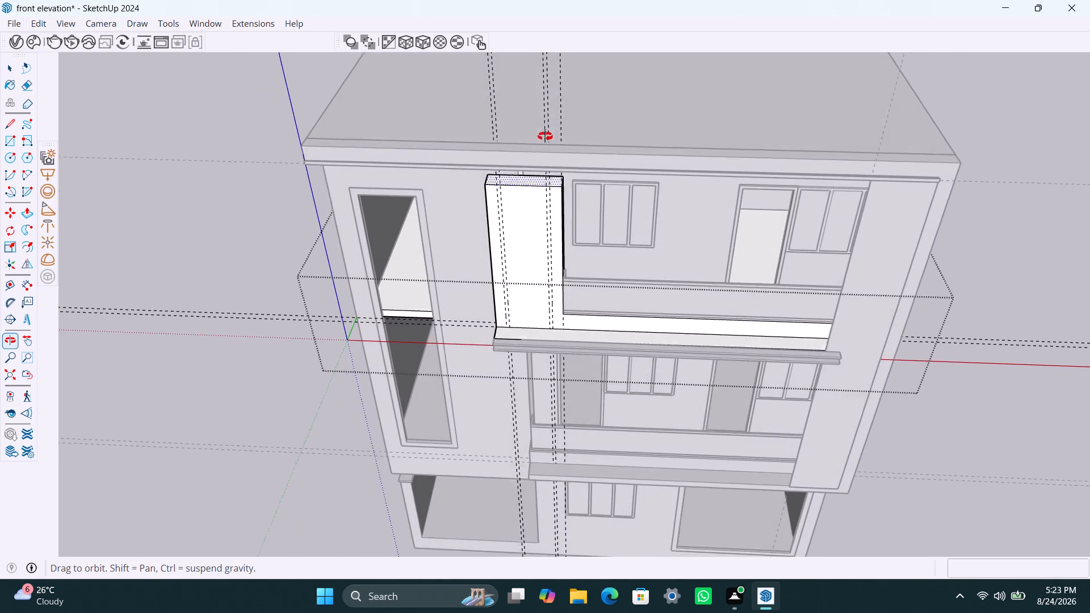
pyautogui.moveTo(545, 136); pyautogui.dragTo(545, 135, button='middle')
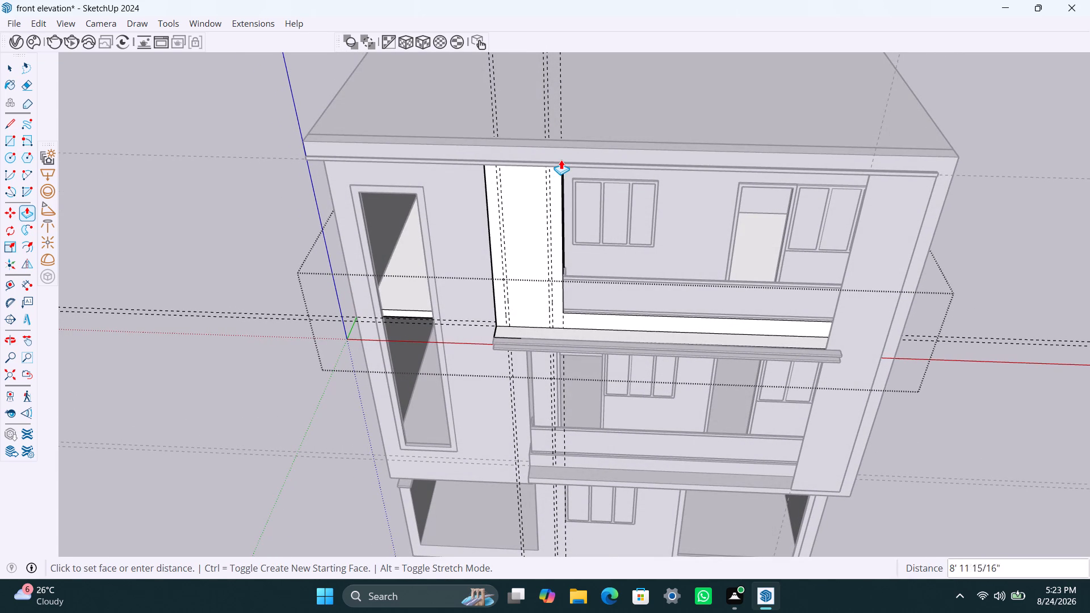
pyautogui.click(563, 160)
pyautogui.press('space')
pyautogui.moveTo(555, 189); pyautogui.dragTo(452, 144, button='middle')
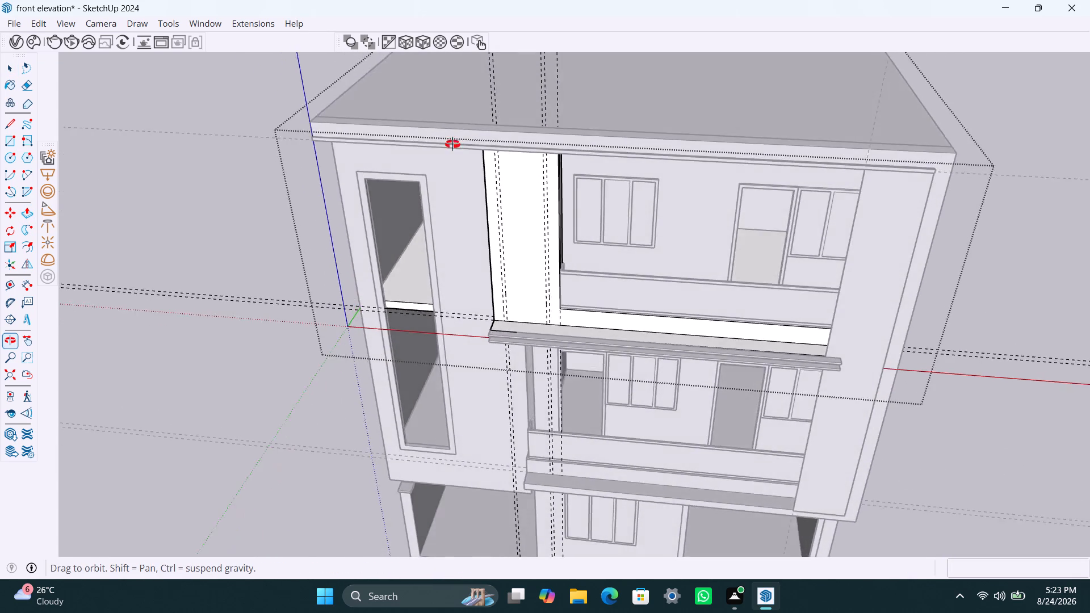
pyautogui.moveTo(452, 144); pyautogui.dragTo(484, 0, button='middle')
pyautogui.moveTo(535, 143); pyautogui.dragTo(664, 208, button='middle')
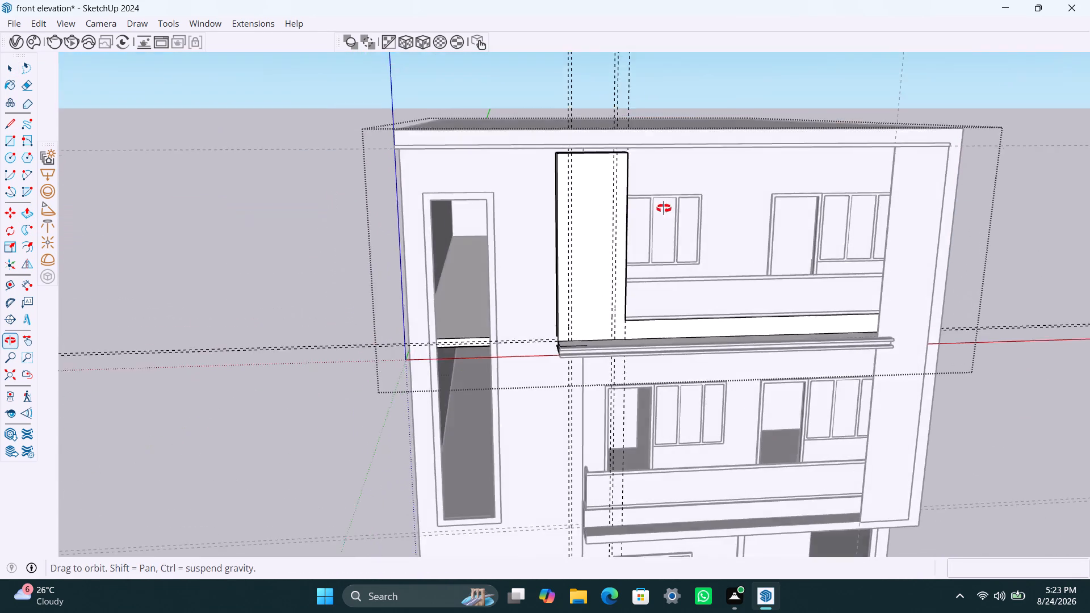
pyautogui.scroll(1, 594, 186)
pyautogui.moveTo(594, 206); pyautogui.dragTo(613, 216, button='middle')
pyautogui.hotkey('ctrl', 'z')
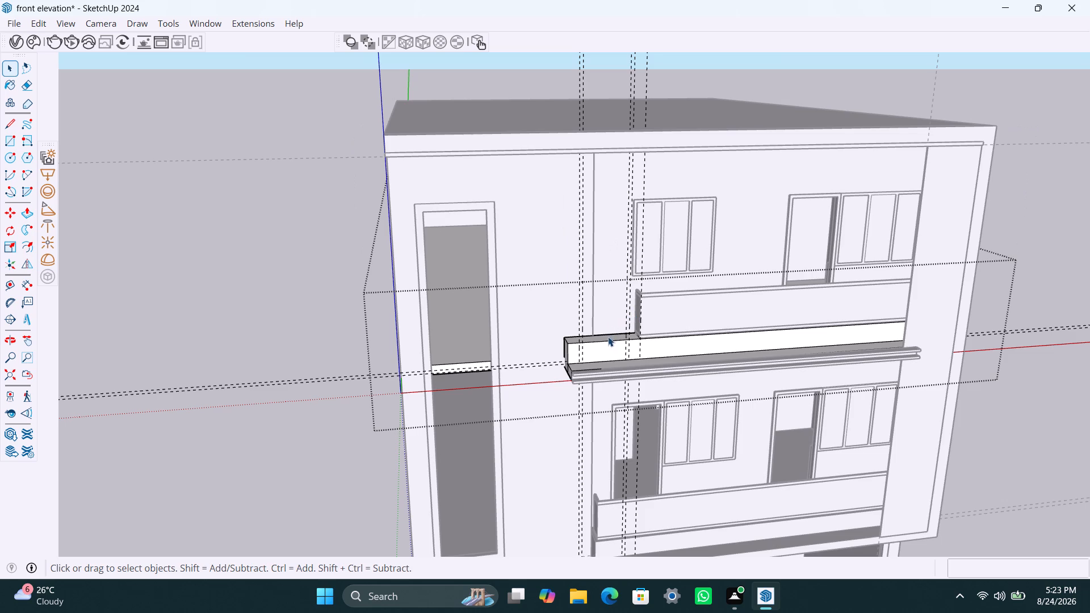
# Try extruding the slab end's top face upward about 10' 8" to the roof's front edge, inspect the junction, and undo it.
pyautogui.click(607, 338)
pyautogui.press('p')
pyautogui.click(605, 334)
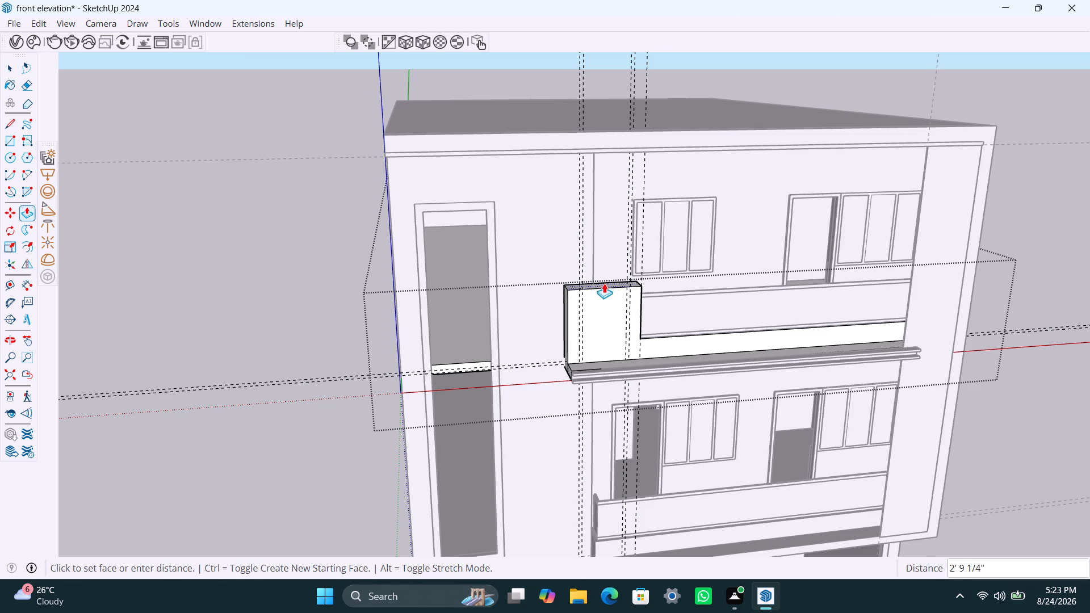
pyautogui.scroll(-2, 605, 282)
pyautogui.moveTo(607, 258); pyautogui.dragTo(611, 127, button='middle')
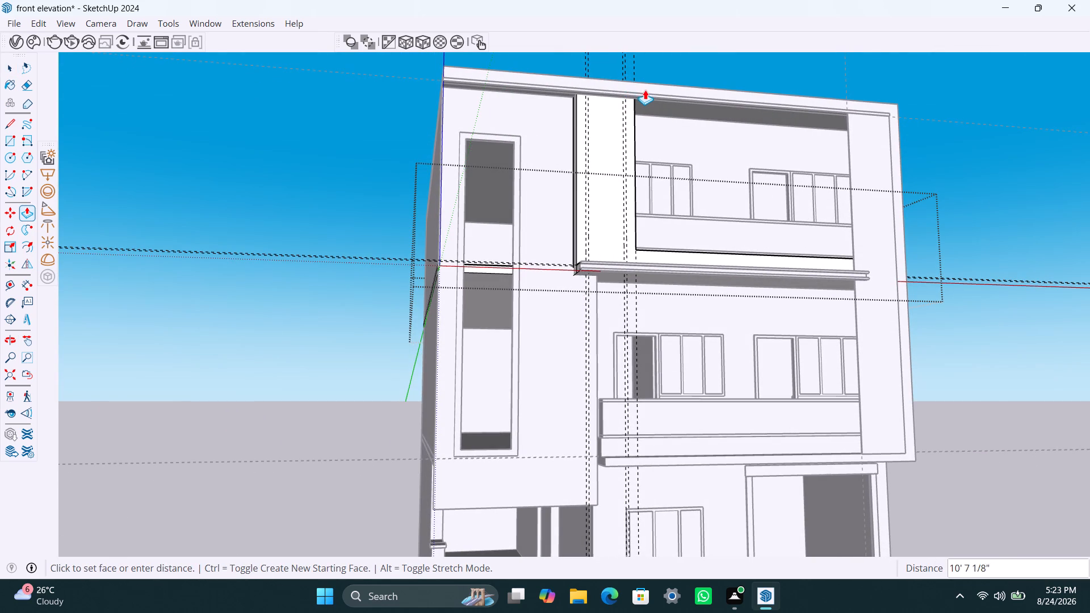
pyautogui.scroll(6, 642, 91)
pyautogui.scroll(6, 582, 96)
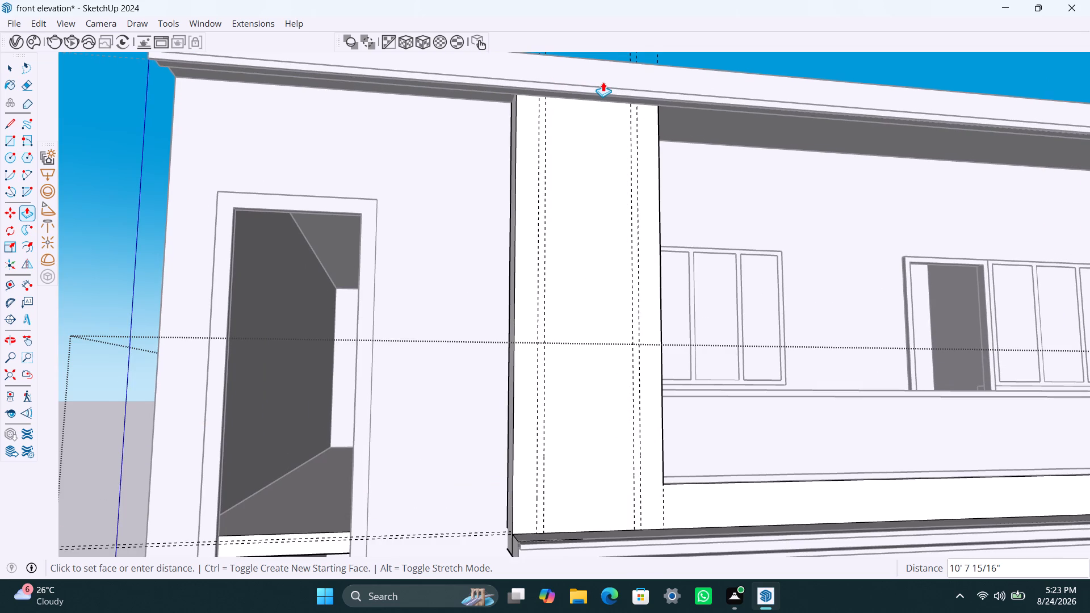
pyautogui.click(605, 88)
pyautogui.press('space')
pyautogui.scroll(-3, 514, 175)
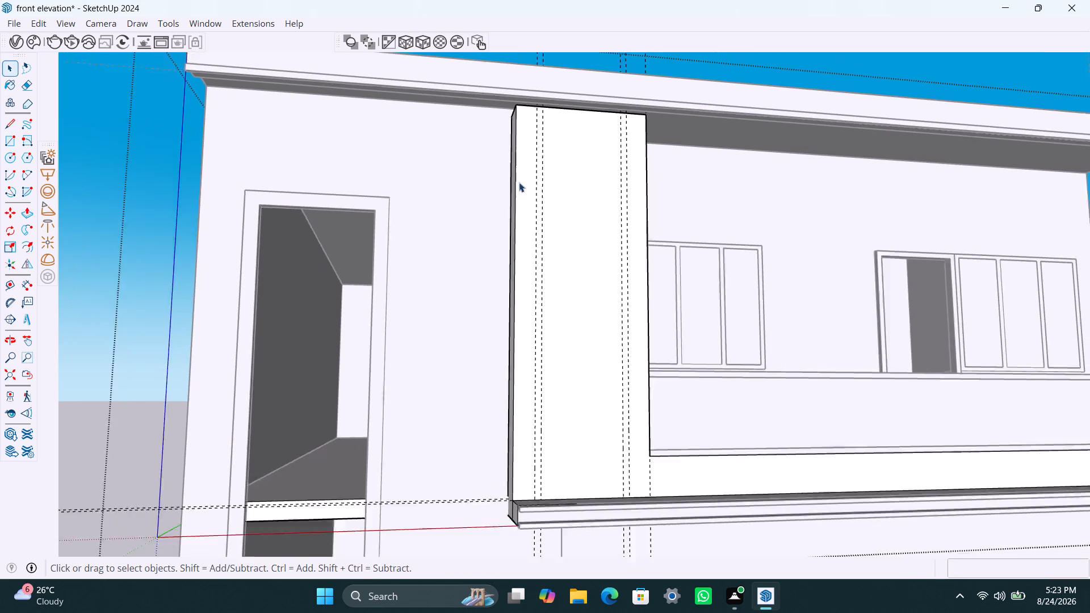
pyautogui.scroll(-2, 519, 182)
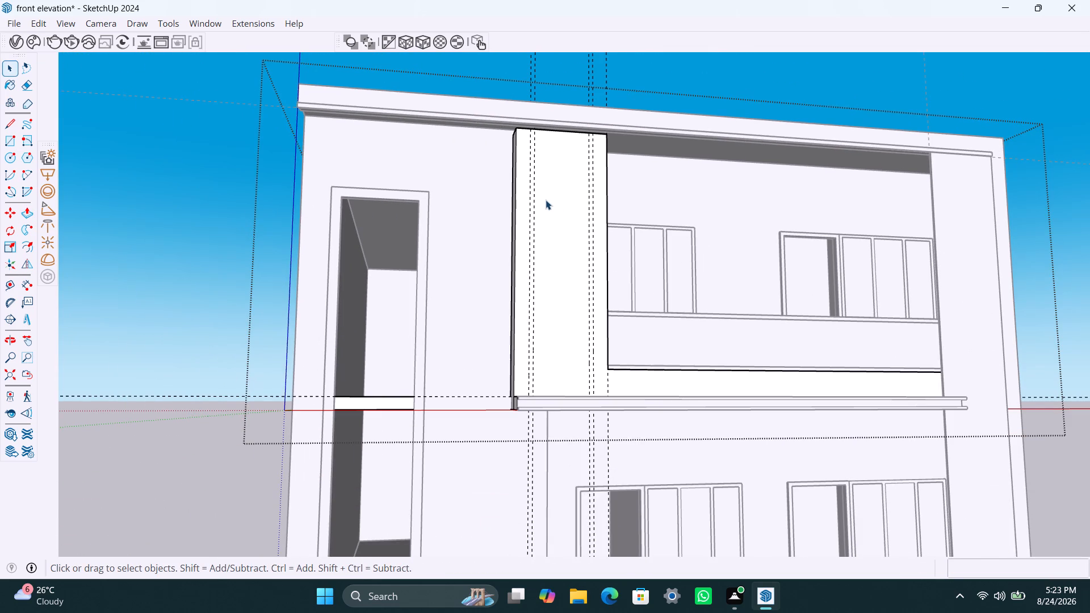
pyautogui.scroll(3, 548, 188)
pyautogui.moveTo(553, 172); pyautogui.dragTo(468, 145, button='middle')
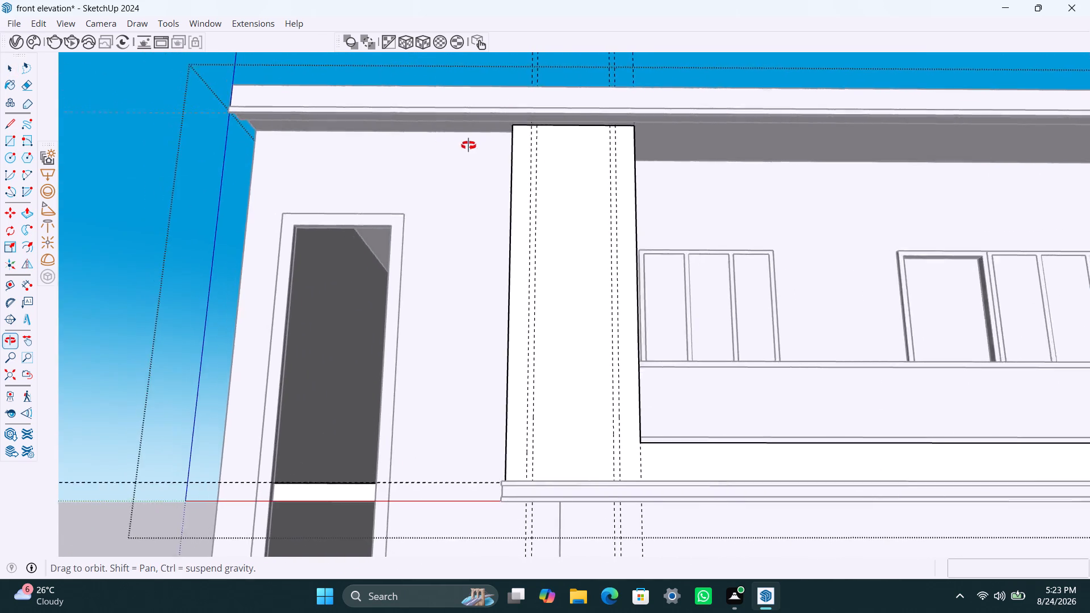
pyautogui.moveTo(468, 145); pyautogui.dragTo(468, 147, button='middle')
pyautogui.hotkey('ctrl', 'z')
# Extrude the slab end's top face beside the parapet upward about 9' 8" to just below the roof, and leave the group.
pyautogui.moveTo(559, 433); pyautogui.dragTo(539, 569, button='middle')
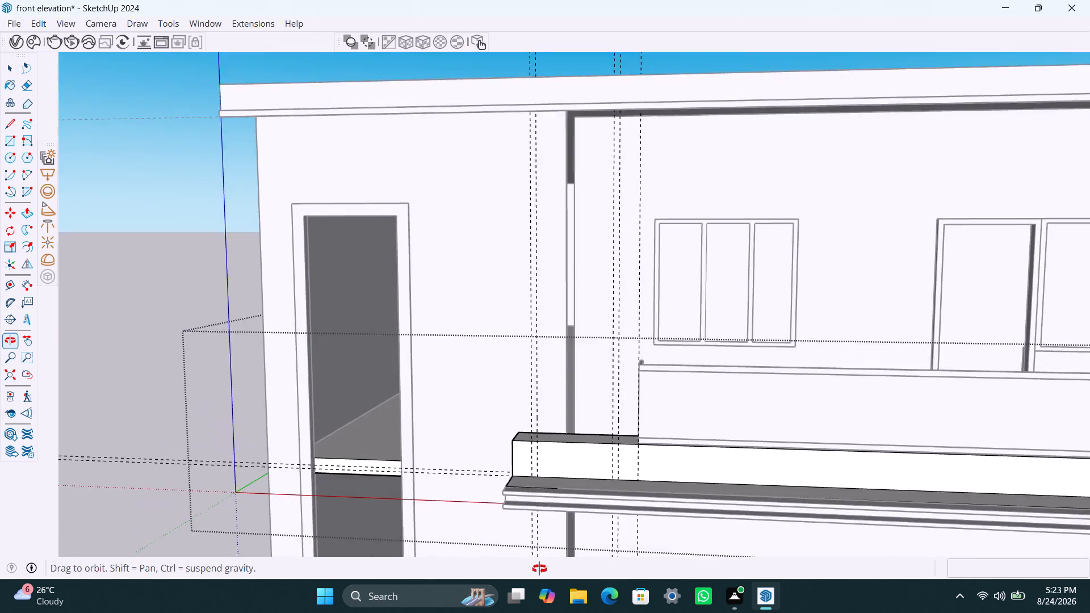
pyautogui.moveTo(539, 569); pyautogui.dragTo(538, 579, button='middle')
pyautogui.scroll(3, 575, 469)
pyautogui.click(571, 425)
pyautogui.press('p')
pyautogui.click(575, 417)
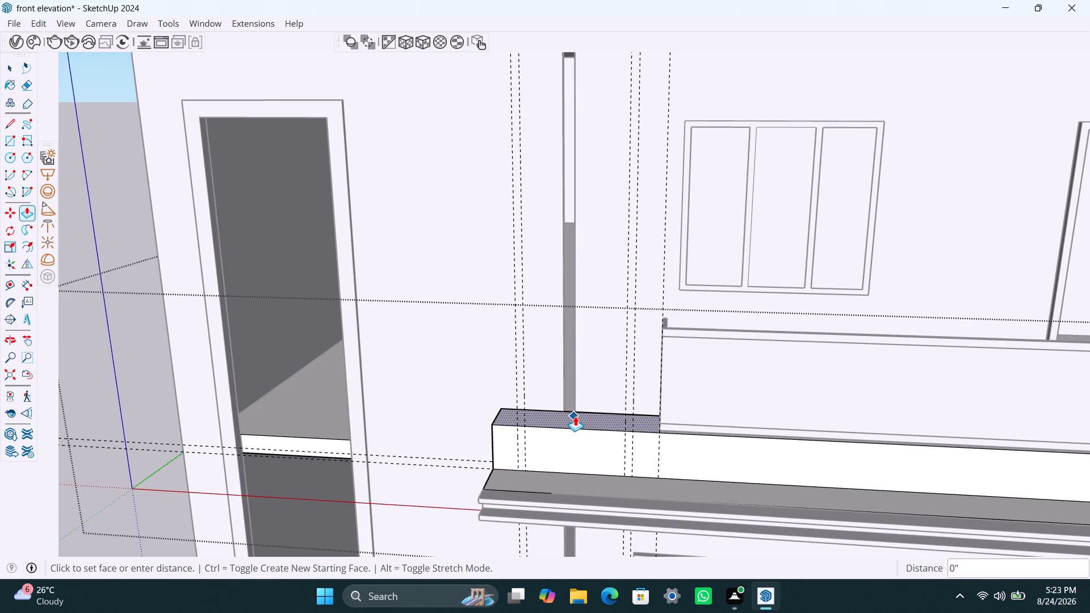
pyautogui.scroll(-6, 598, 187)
pyautogui.scroll(-18, 598, 178)
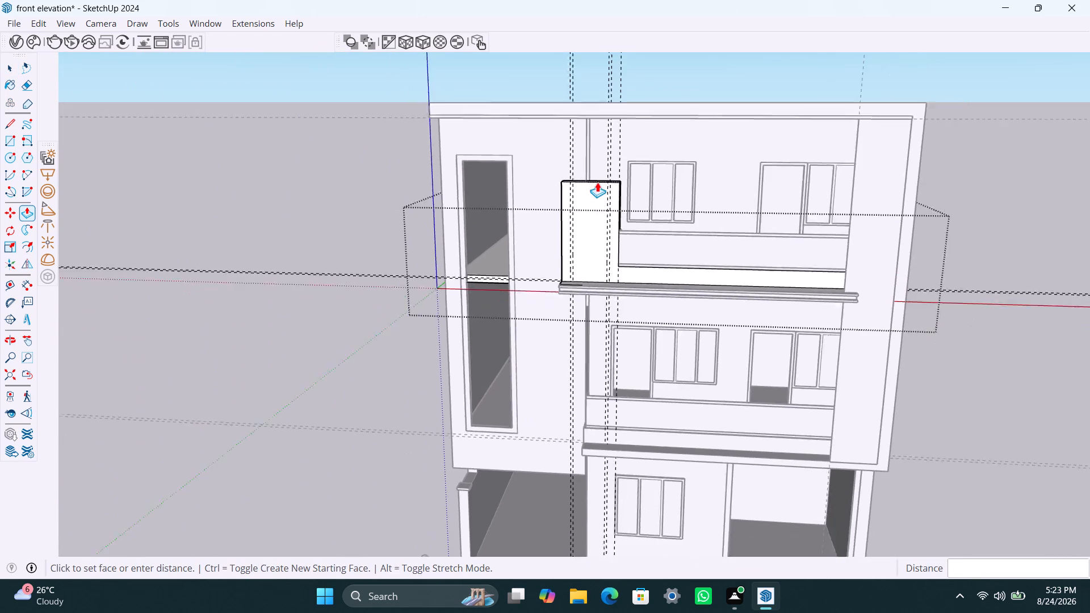
pyautogui.moveTo(607, 110); pyautogui.dragTo(663, 0, button='middle')
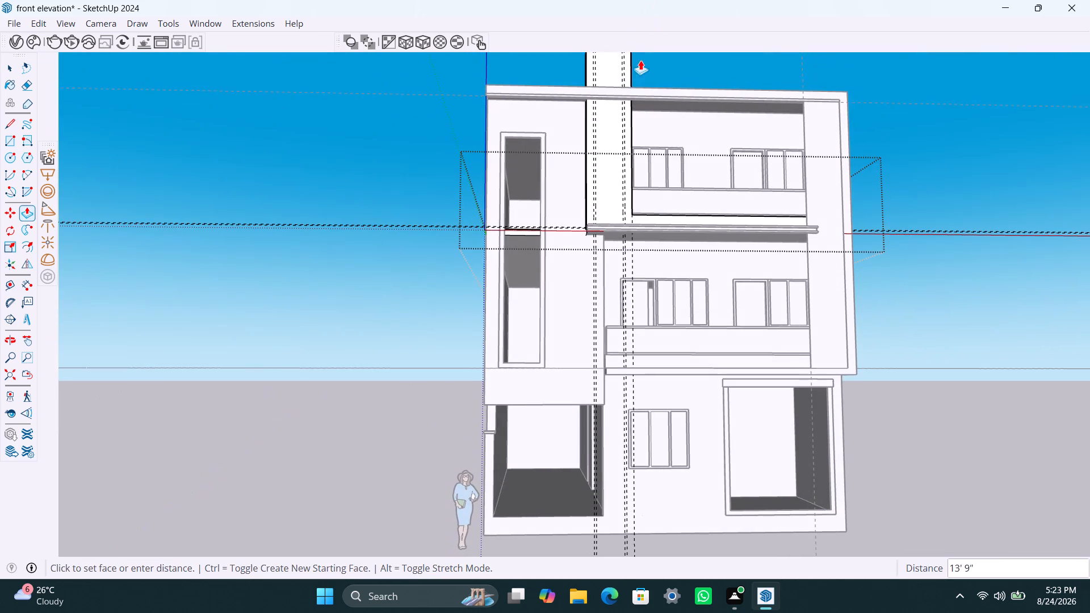
pyautogui.scroll(5, 595, 114)
pyautogui.moveTo(601, 96); pyautogui.dragTo(620, 45, button='middle')
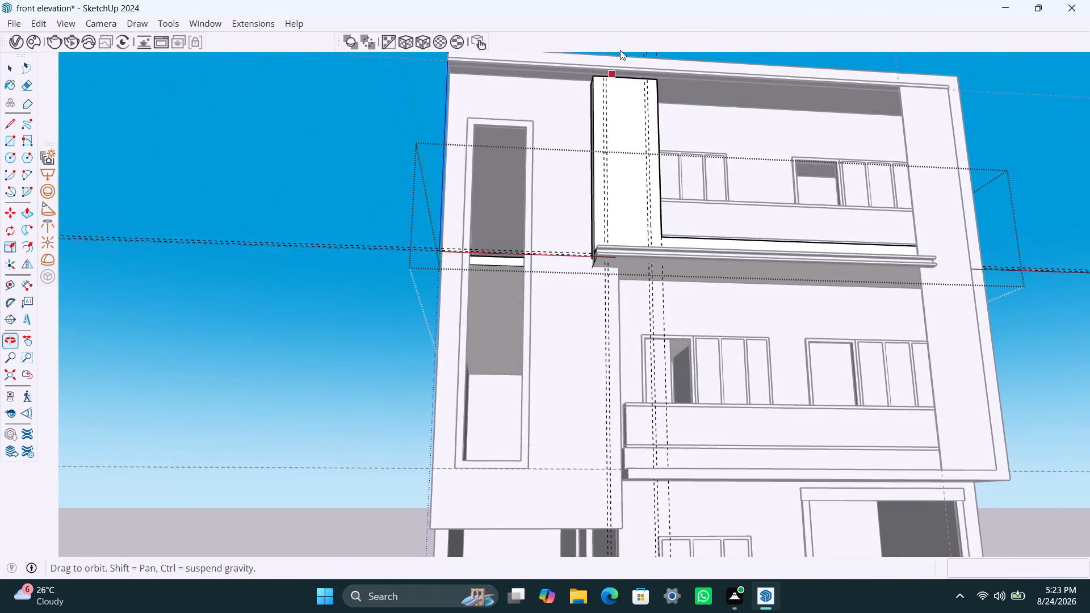
pyautogui.scroll(2, 624, 106)
pyautogui.keyDown('shift'); pyautogui.moveTo(624, 115); pyautogui.dragTo(594, 279, button='middle'); pyautogui.keyUp('shift')
pyautogui.scroll(4, 591, 262)
pyautogui.moveTo(594, 232); pyautogui.dragTo(599, 193, button='middle')
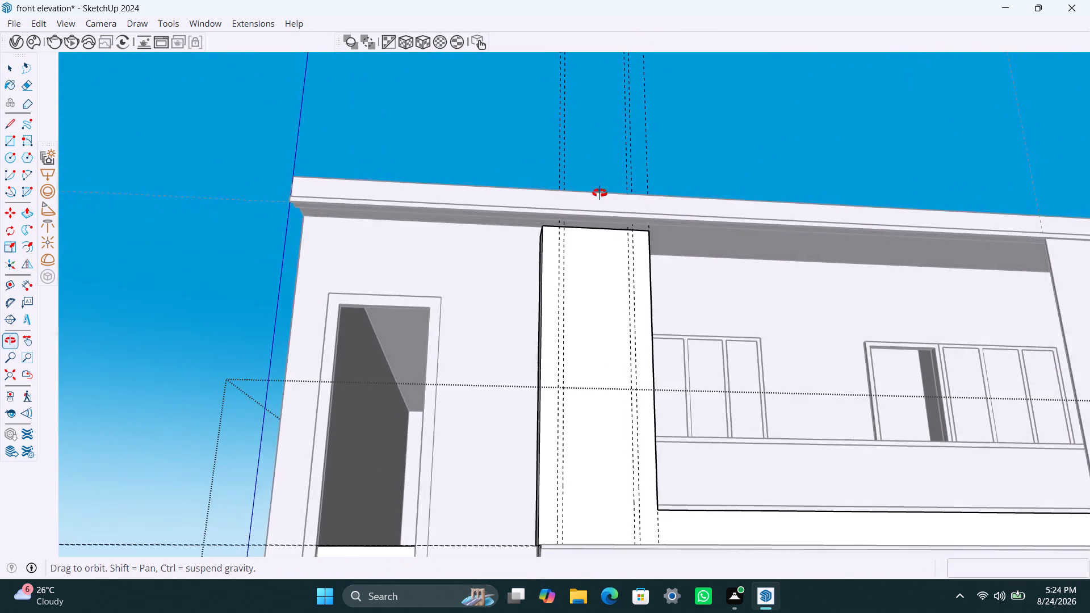
pyautogui.moveTo(599, 193); pyautogui.dragTo(612, 110, button='middle')
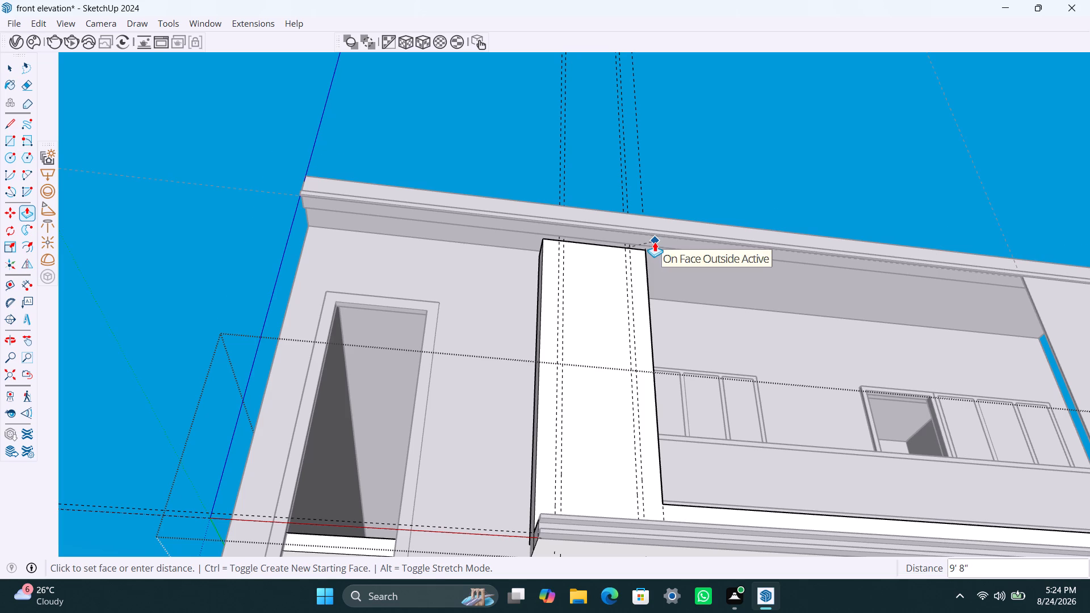
pyautogui.click(655, 242)
pyautogui.press('space')
pyautogui.click(716, 176)
# Reopen the slab group and extrude the vertical wall element's top face upward to close the gap under the roof.
pyautogui.scroll(-5, 650, 231)
pyautogui.scroll(5, 576, 241)
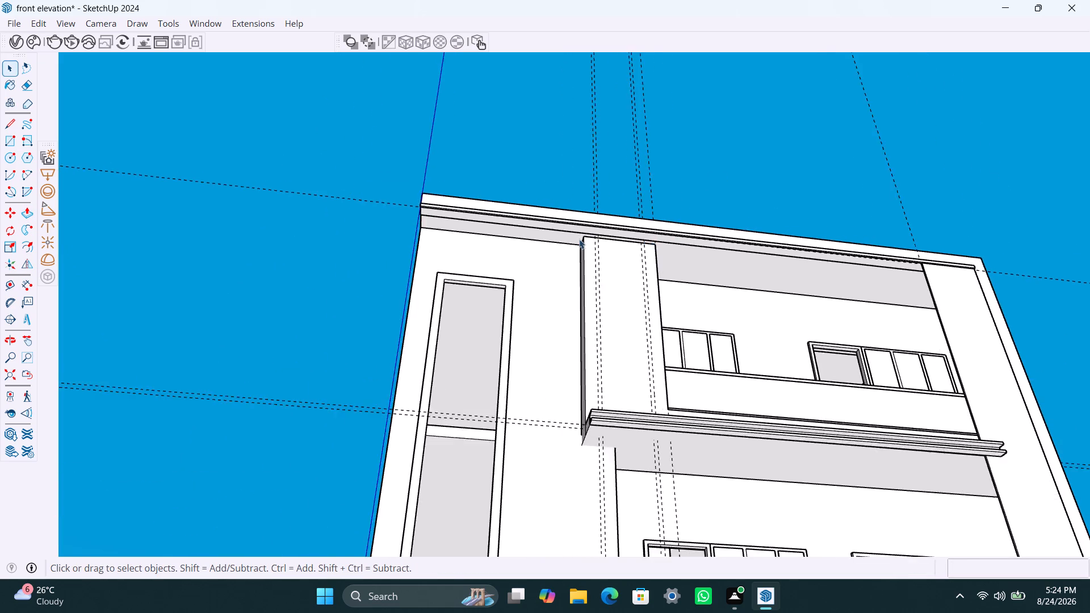
pyautogui.moveTo(593, 249); pyautogui.dragTo(357, 467, button='middle')
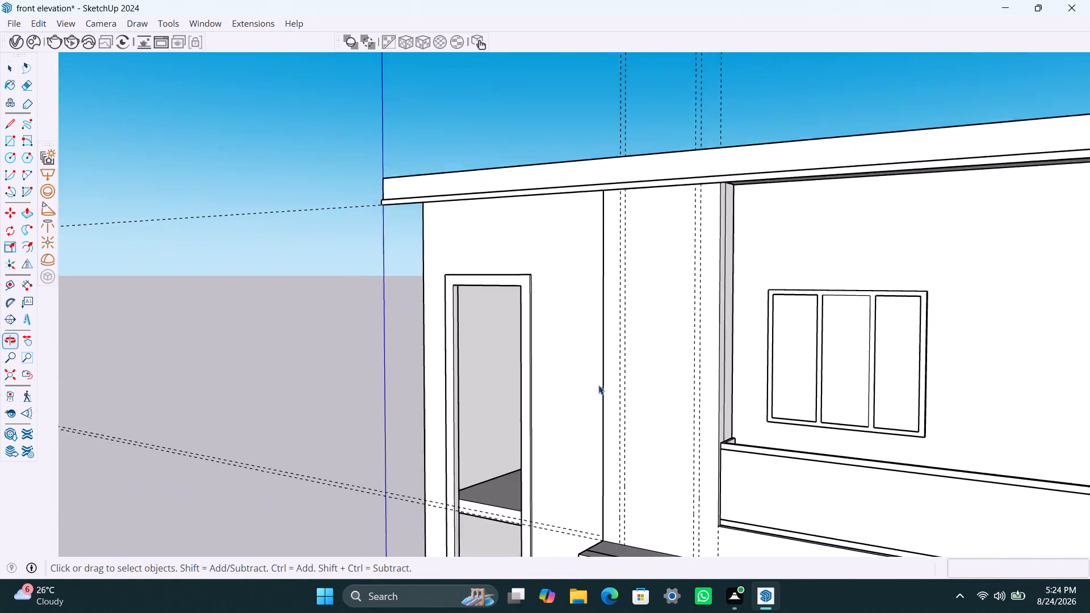
pyautogui.scroll(3, 698, 282)
pyautogui.moveTo(732, 229); pyautogui.dragTo(574, 186, button='middle')
pyautogui.scroll(4, 607, 119)
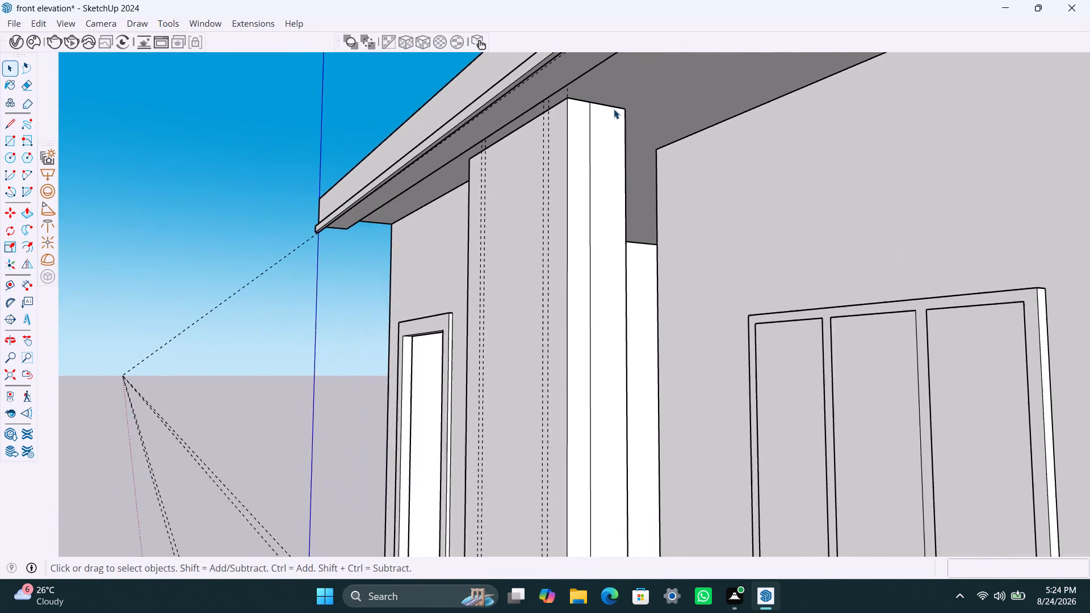
pyautogui.moveTo(605, 121); pyautogui.dragTo(553, 159, button='middle')
pyautogui.scroll(3, 512, 179)
pyautogui.moveTo(498, 208); pyautogui.dragTo(468, 212, button='middle')
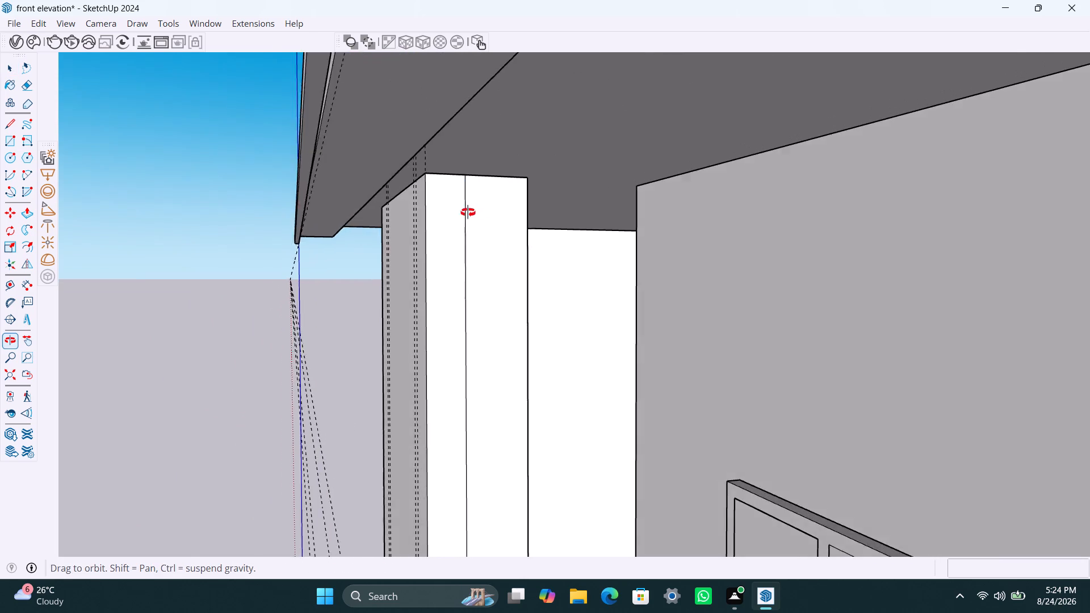
pyautogui.moveTo(468, 212); pyautogui.dragTo(454, 229, button='middle')
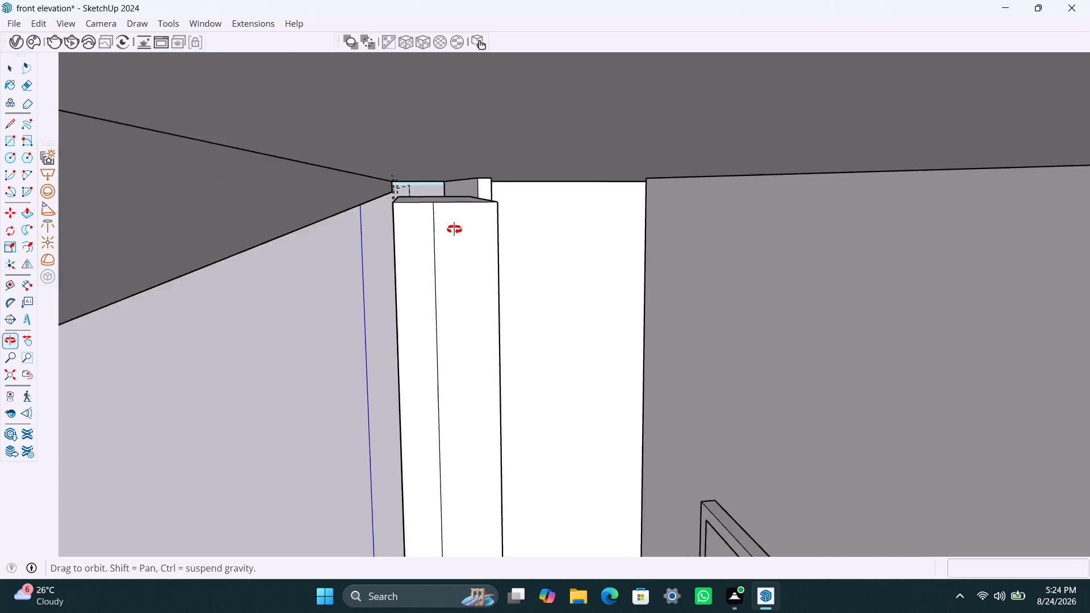
pyautogui.moveTo(454, 229); pyautogui.dragTo(455, 245, button='middle')
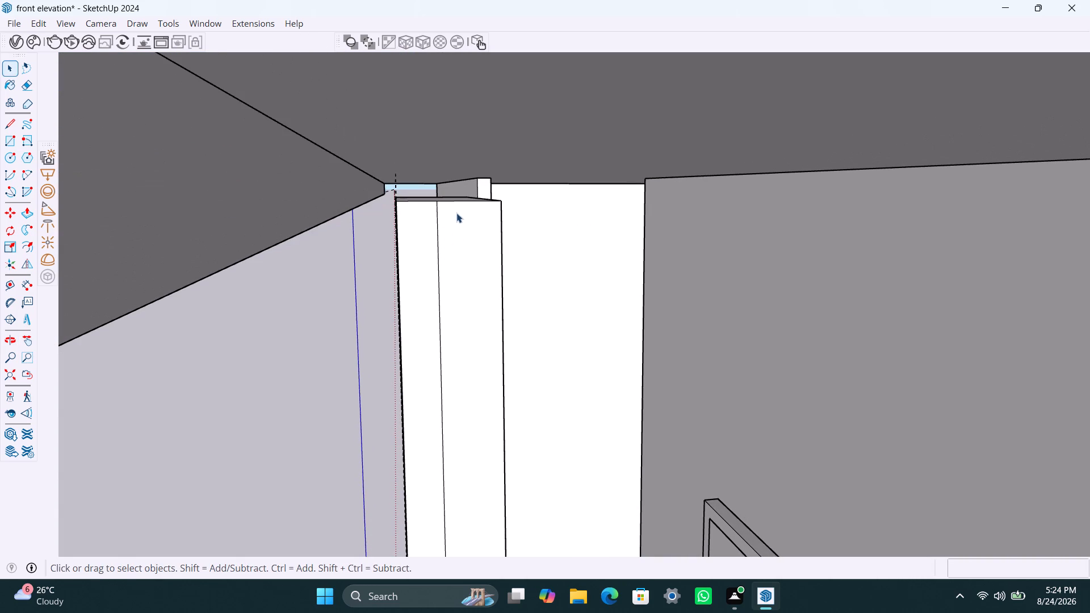
pyautogui.click(450, 195)
pyautogui.scroll(4, 453, 212)
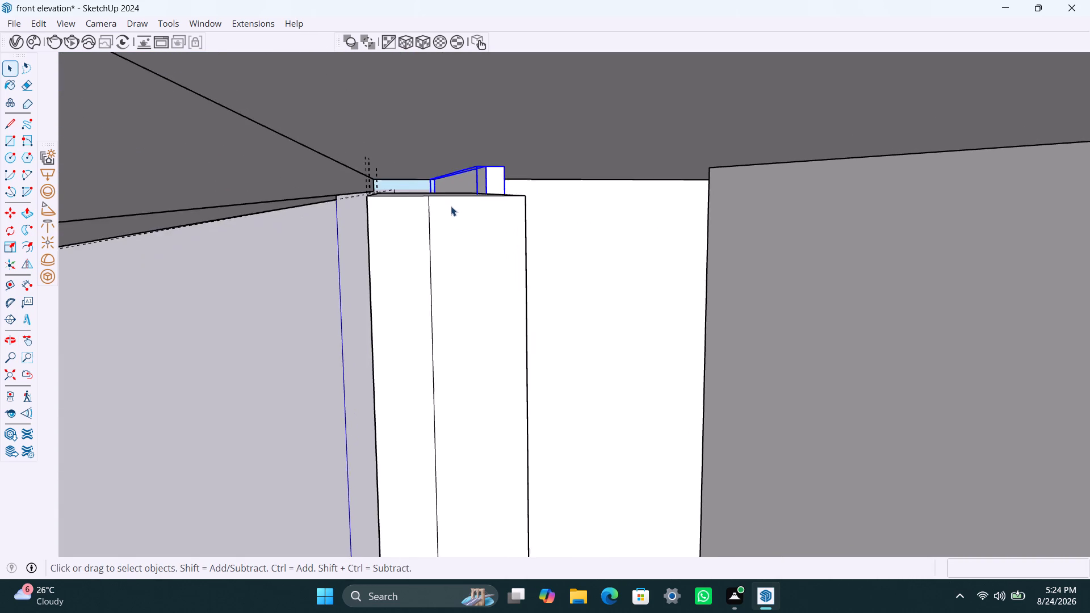
pyautogui.moveTo(451, 206); pyautogui.dragTo(448, 217, button='middle')
pyautogui.moveTo(447, 220); pyautogui.dragTo(450, 204, button='middle')
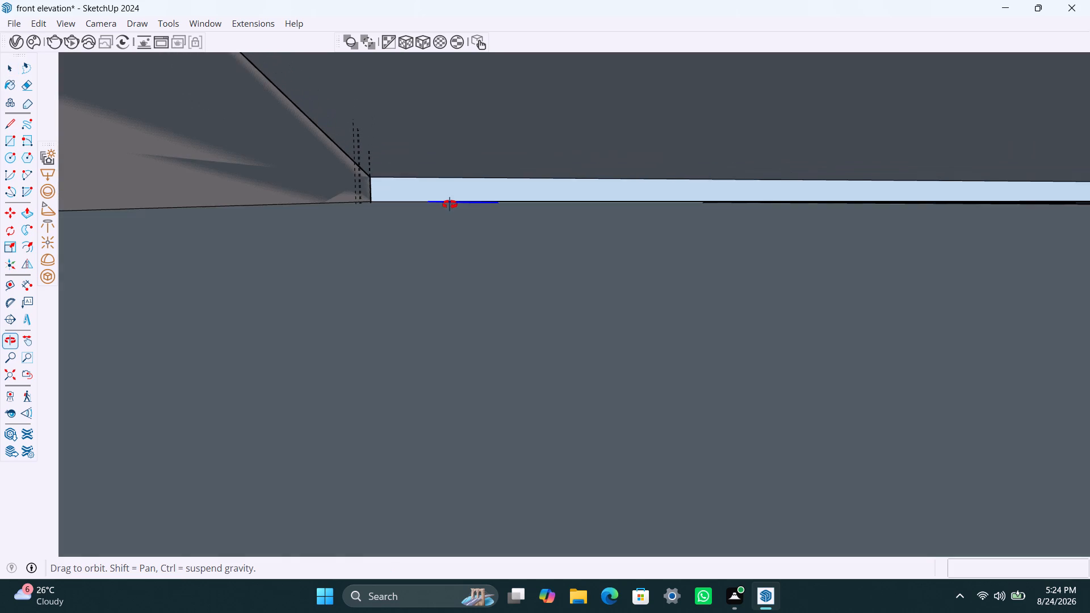
pyautogui.moveTo(450, 204); pyautogui.dragTo(453, 195, button='middle')
pyautogui.scroll(8, 451, 222)
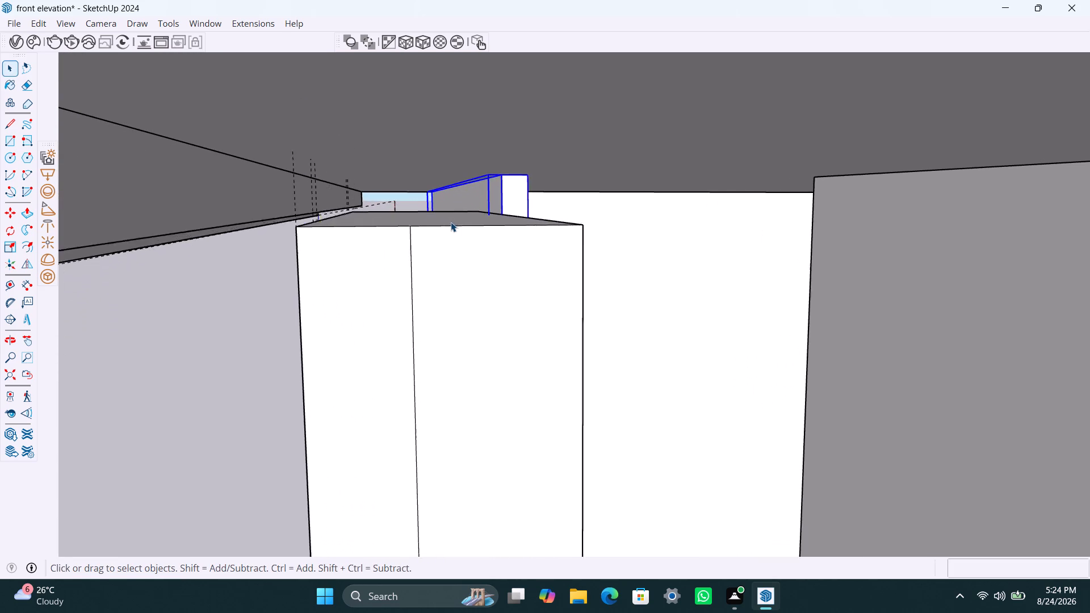
pyautogui.click(451, 222)
pyautogui.tripleClick(451, 221)
pyautogui.click(448, 217)
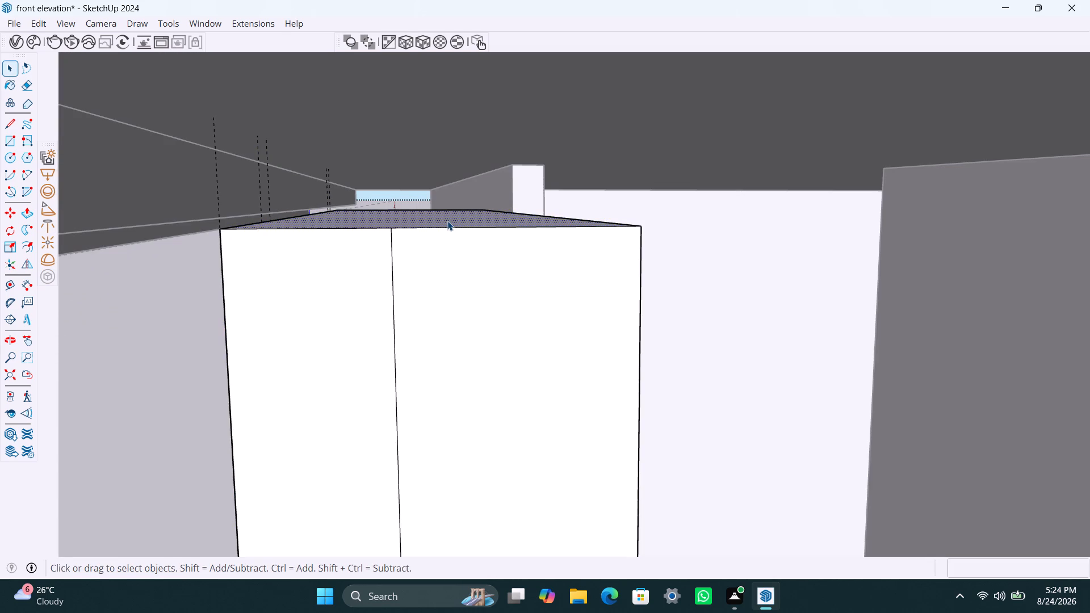
pyautogui.press('p')
pyautogui.click(447, 221)
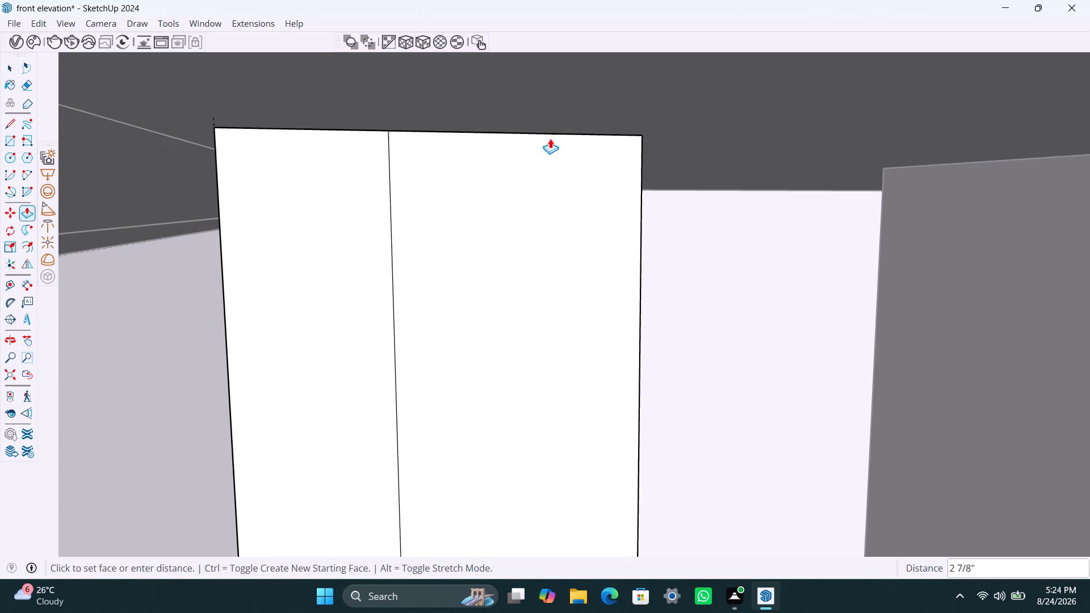
pyautogui.click(649, 94)
pyautogui.press('space')
pyautogui.scroll(-14, 546, 322)
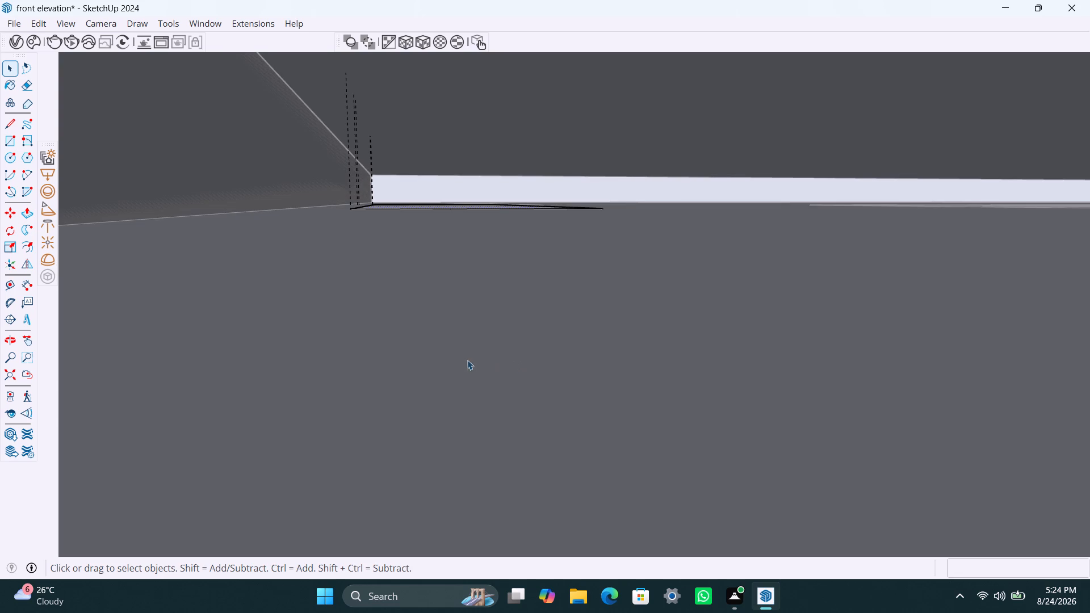
pyautogui.click(12, 375)
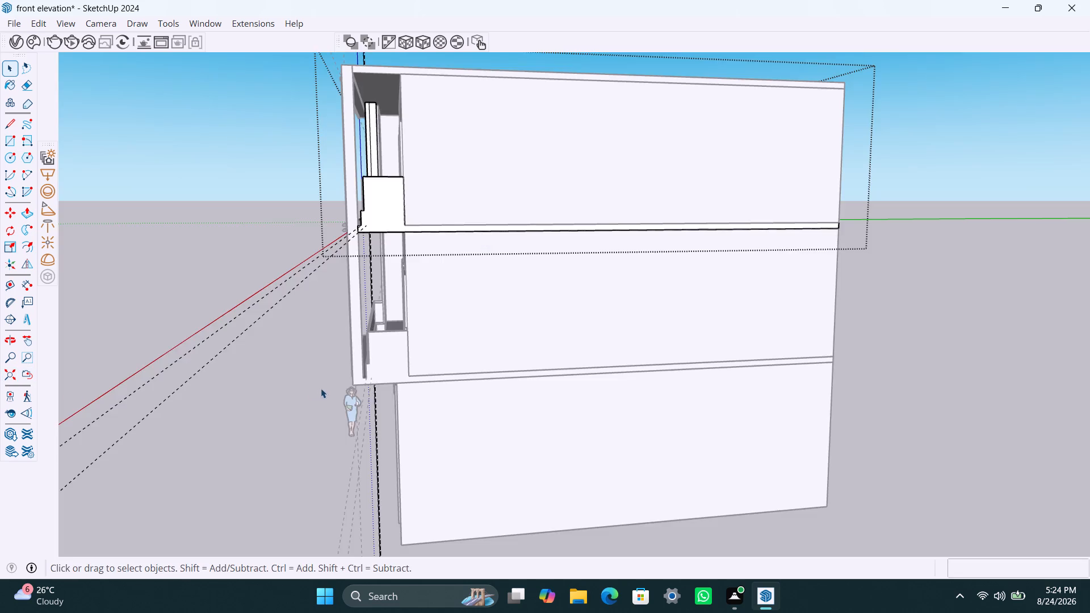
# Return to the front of the house and leave the slab group.
pyautogui.scroll(-5, 324, 391)
pyautogui.moveTo(309, 396); pyautogui.dragTo(719, 362, button='middle')
pyautogui.scroll(2, 527, 339)
pyautogui.click(829, 316)
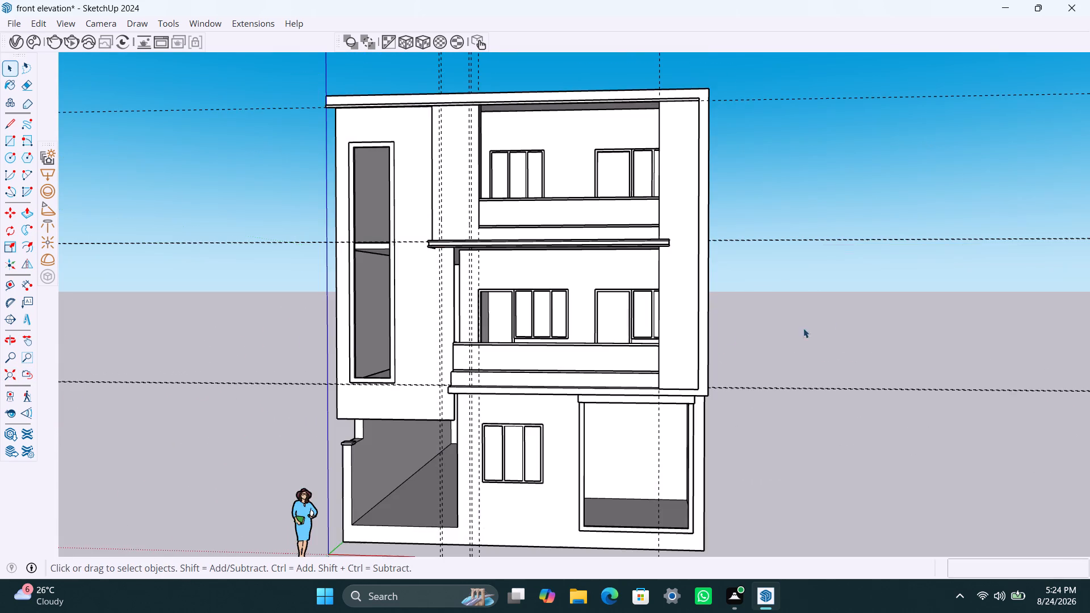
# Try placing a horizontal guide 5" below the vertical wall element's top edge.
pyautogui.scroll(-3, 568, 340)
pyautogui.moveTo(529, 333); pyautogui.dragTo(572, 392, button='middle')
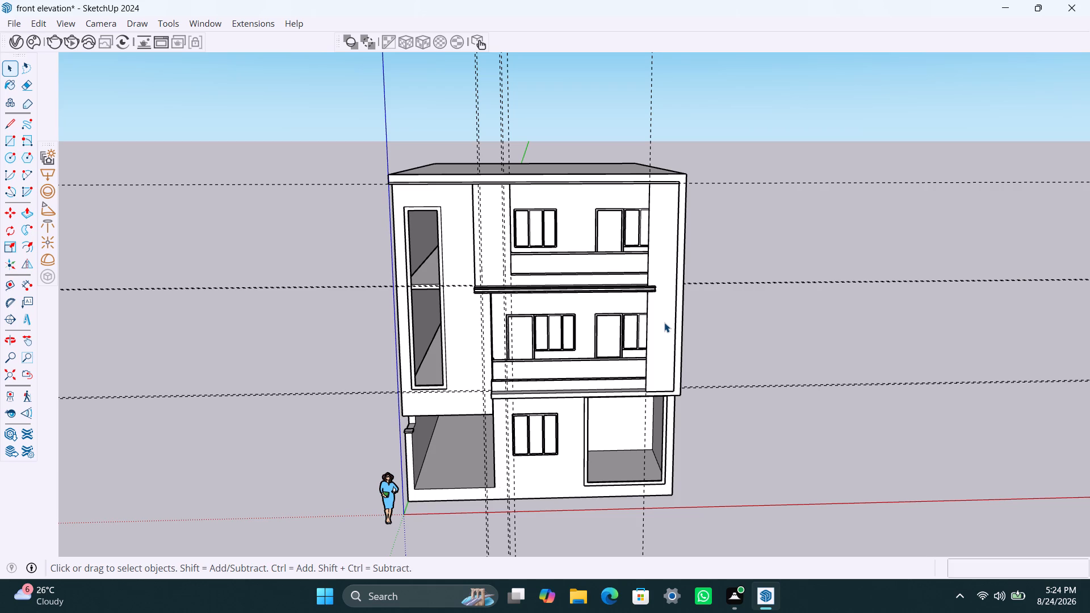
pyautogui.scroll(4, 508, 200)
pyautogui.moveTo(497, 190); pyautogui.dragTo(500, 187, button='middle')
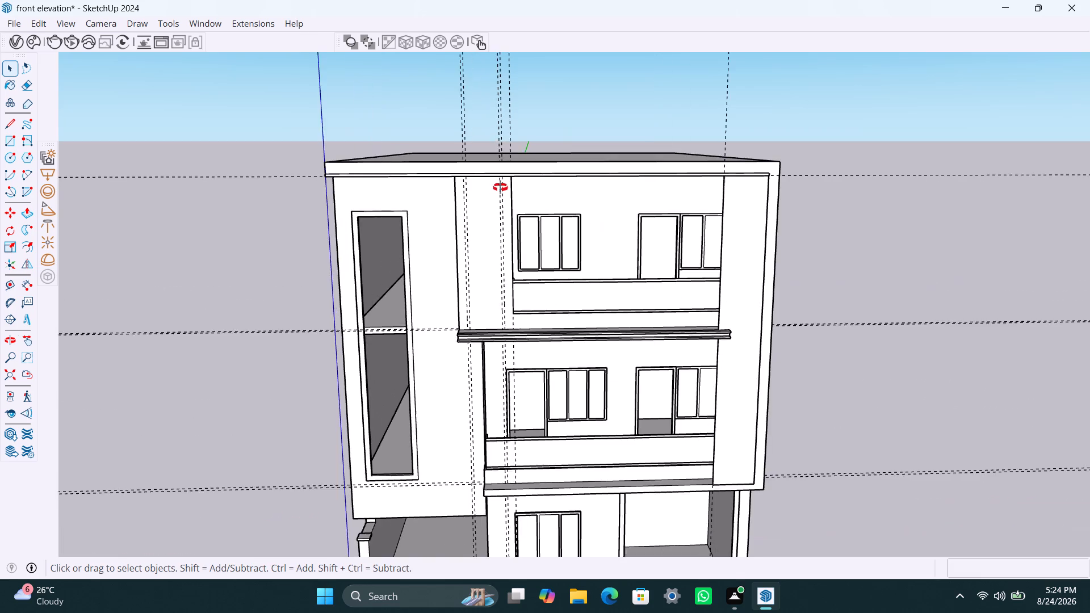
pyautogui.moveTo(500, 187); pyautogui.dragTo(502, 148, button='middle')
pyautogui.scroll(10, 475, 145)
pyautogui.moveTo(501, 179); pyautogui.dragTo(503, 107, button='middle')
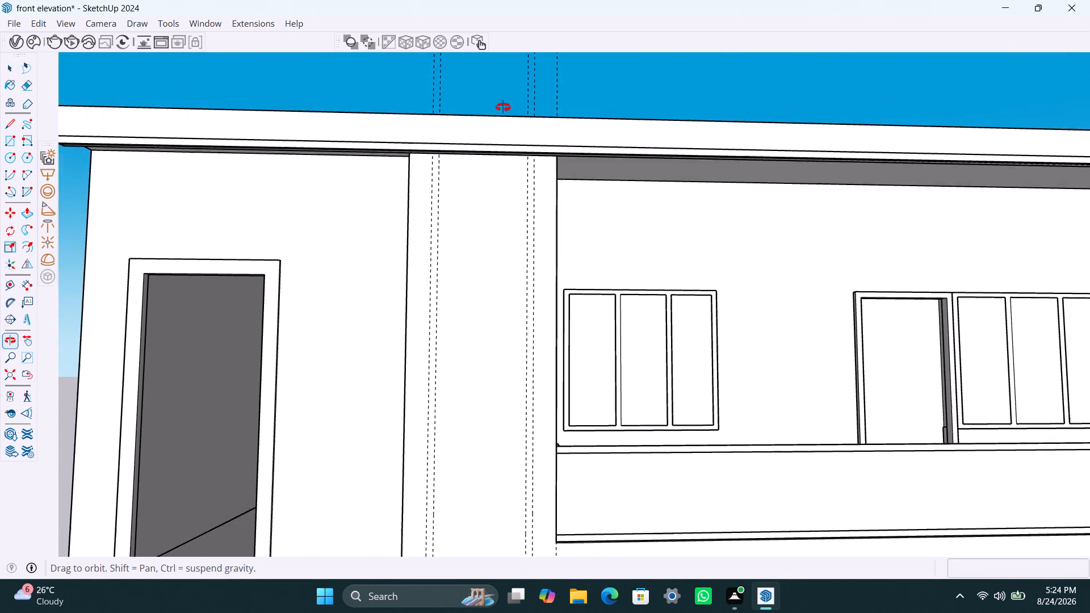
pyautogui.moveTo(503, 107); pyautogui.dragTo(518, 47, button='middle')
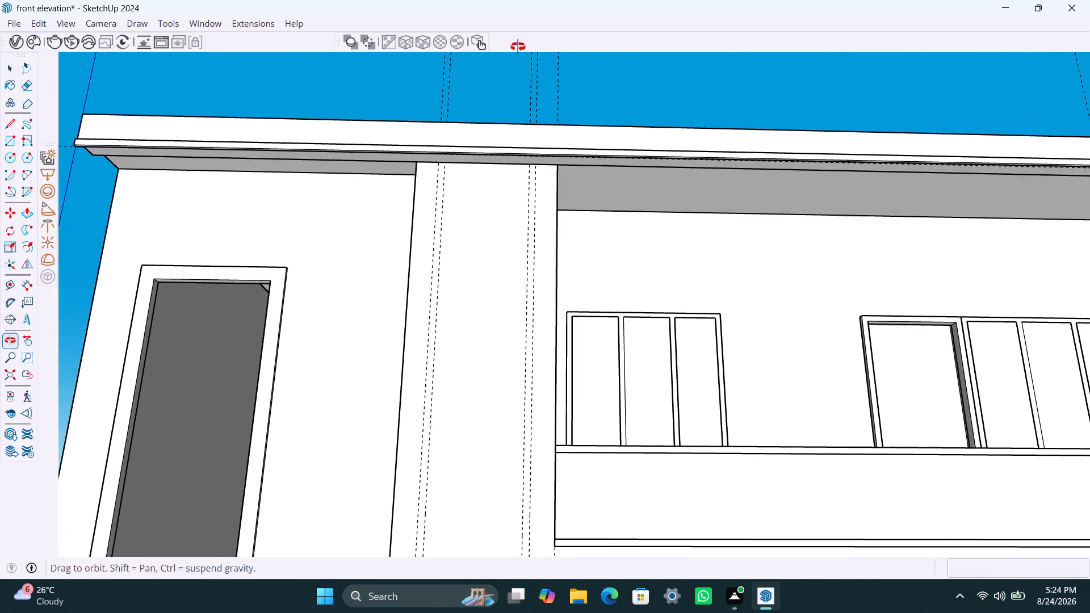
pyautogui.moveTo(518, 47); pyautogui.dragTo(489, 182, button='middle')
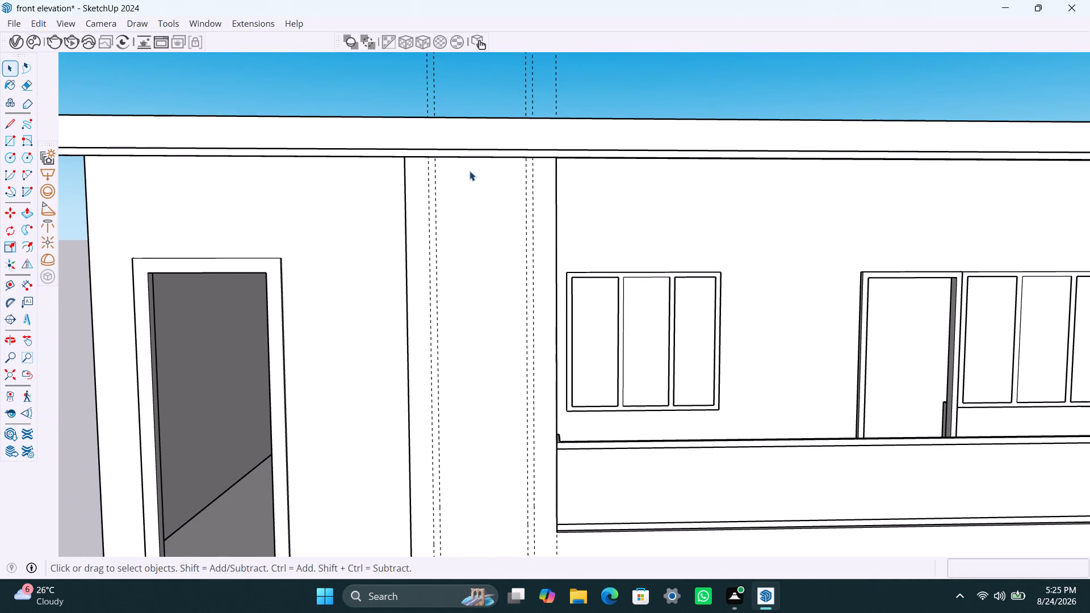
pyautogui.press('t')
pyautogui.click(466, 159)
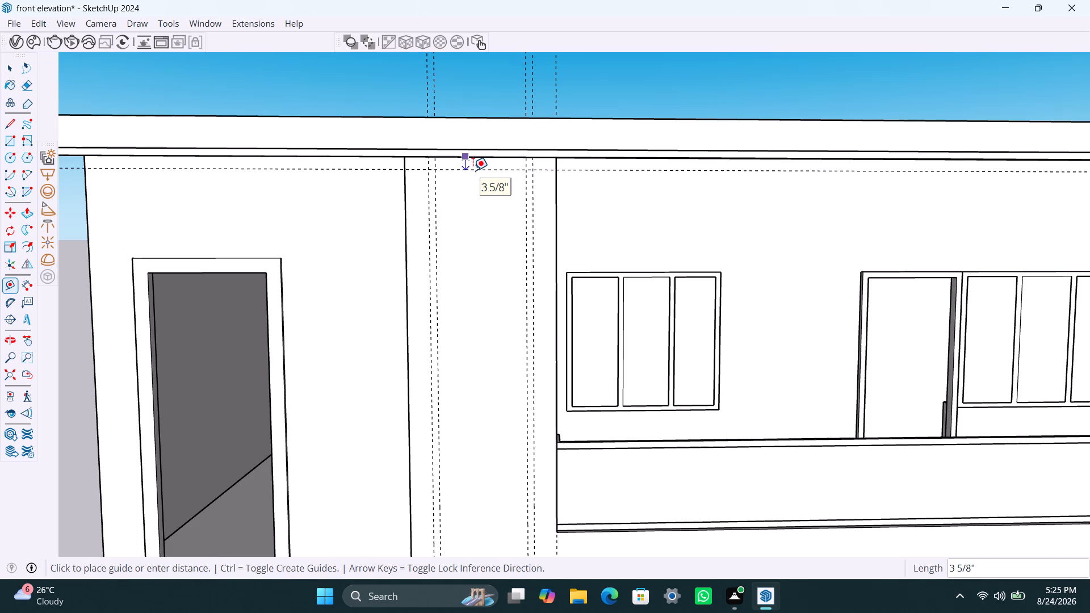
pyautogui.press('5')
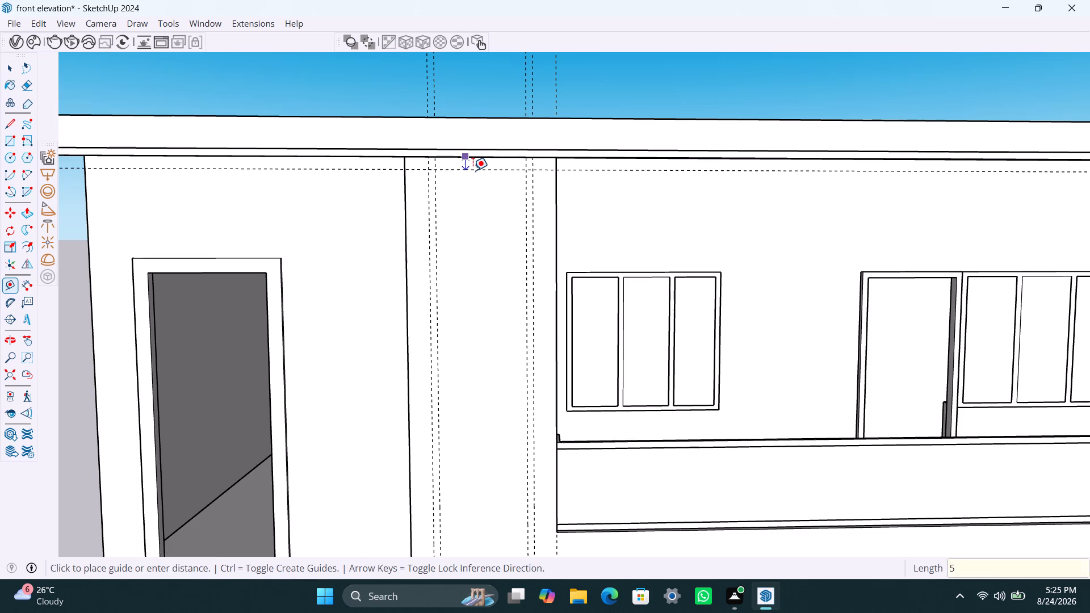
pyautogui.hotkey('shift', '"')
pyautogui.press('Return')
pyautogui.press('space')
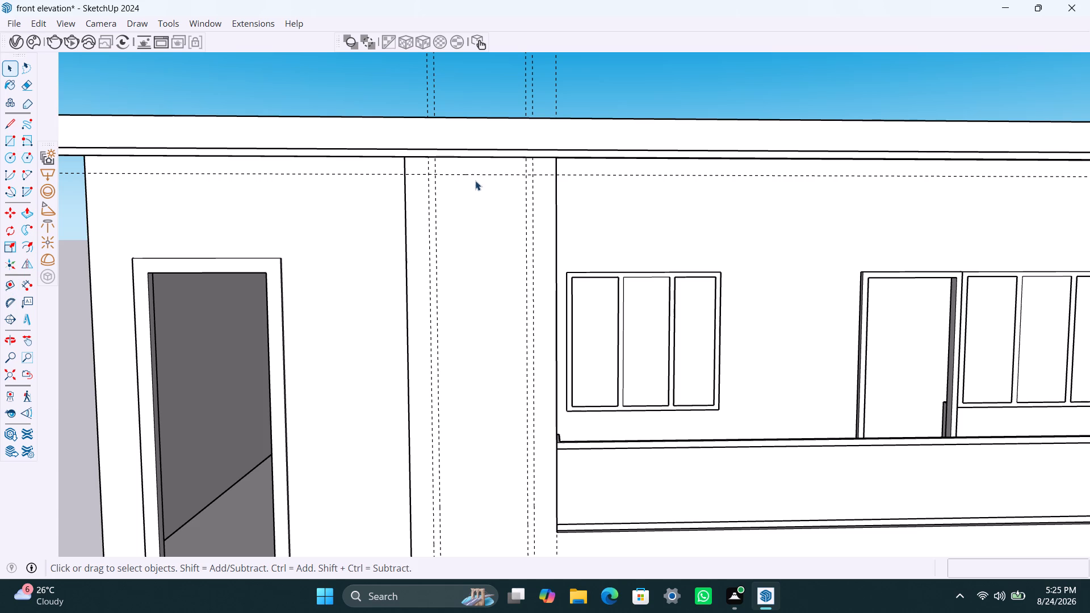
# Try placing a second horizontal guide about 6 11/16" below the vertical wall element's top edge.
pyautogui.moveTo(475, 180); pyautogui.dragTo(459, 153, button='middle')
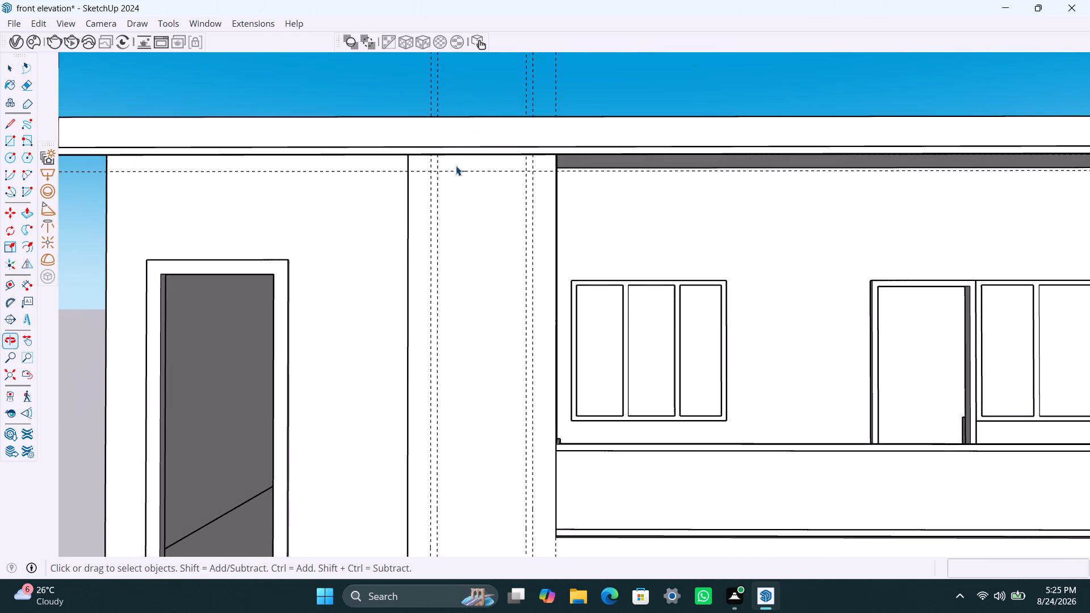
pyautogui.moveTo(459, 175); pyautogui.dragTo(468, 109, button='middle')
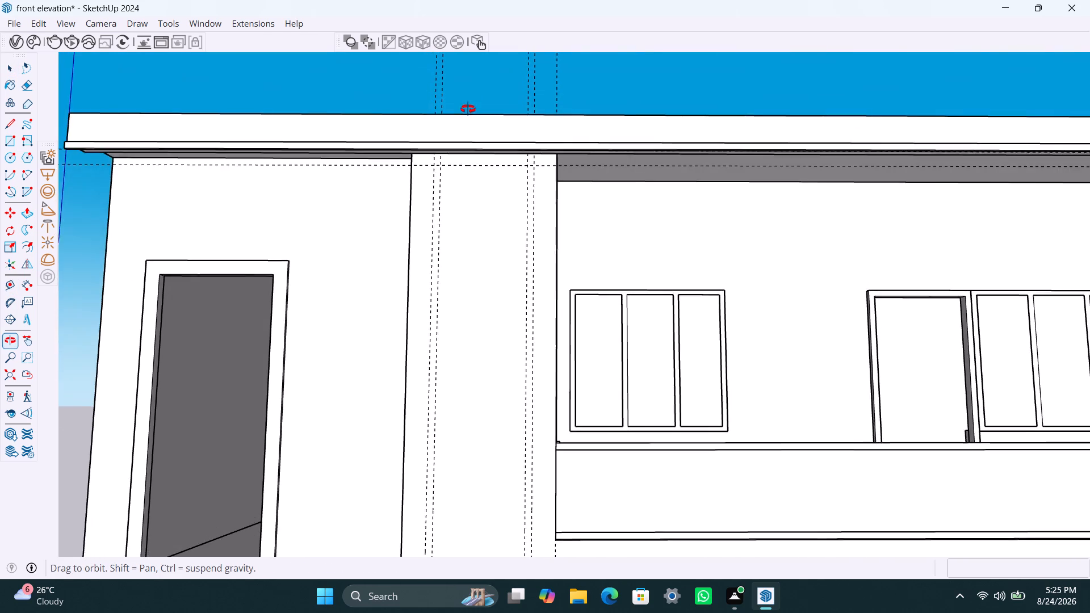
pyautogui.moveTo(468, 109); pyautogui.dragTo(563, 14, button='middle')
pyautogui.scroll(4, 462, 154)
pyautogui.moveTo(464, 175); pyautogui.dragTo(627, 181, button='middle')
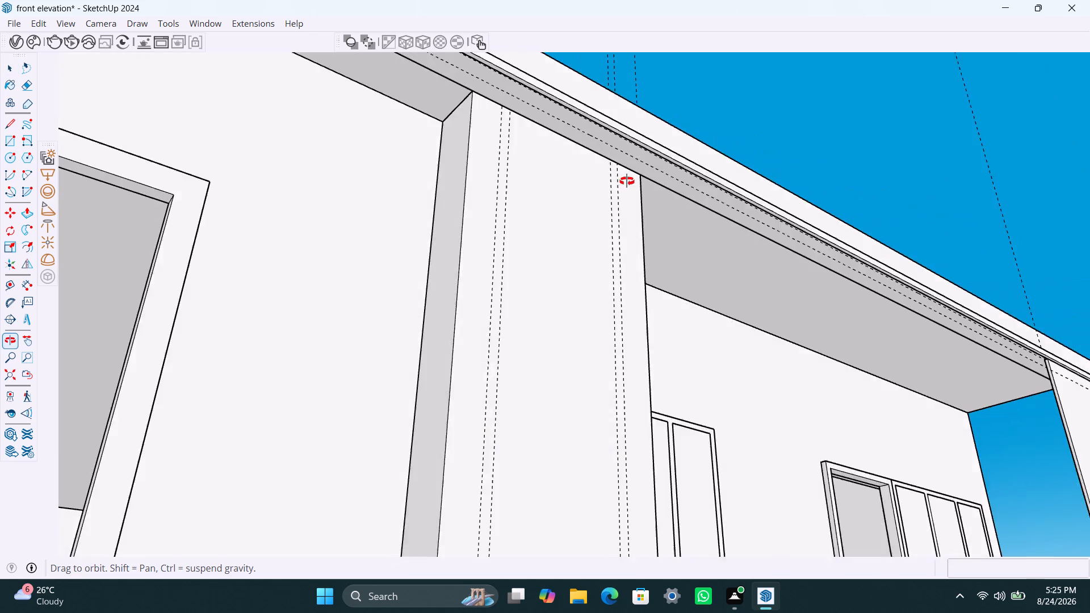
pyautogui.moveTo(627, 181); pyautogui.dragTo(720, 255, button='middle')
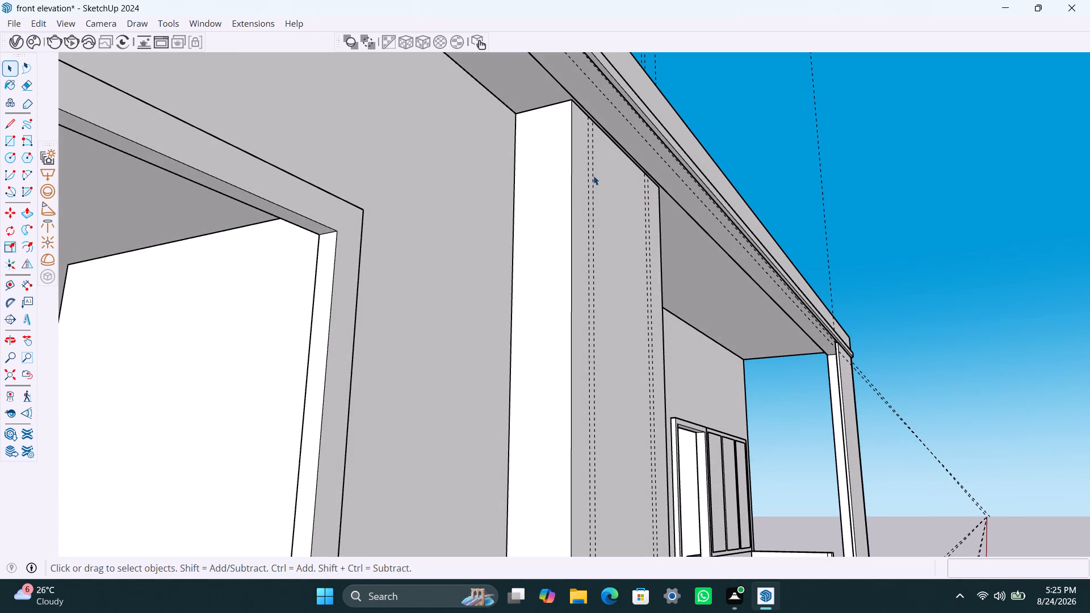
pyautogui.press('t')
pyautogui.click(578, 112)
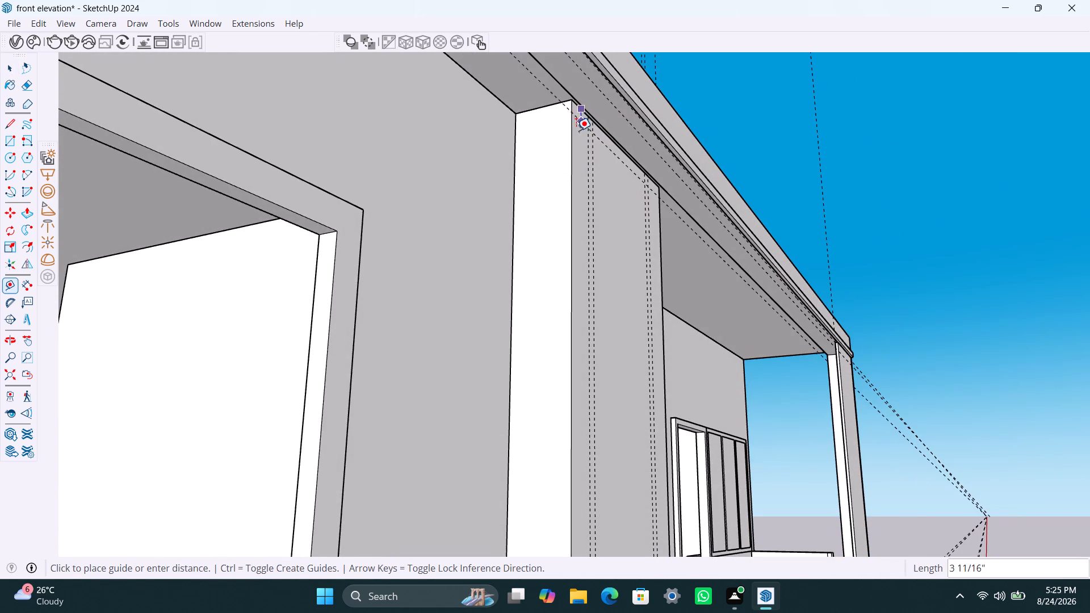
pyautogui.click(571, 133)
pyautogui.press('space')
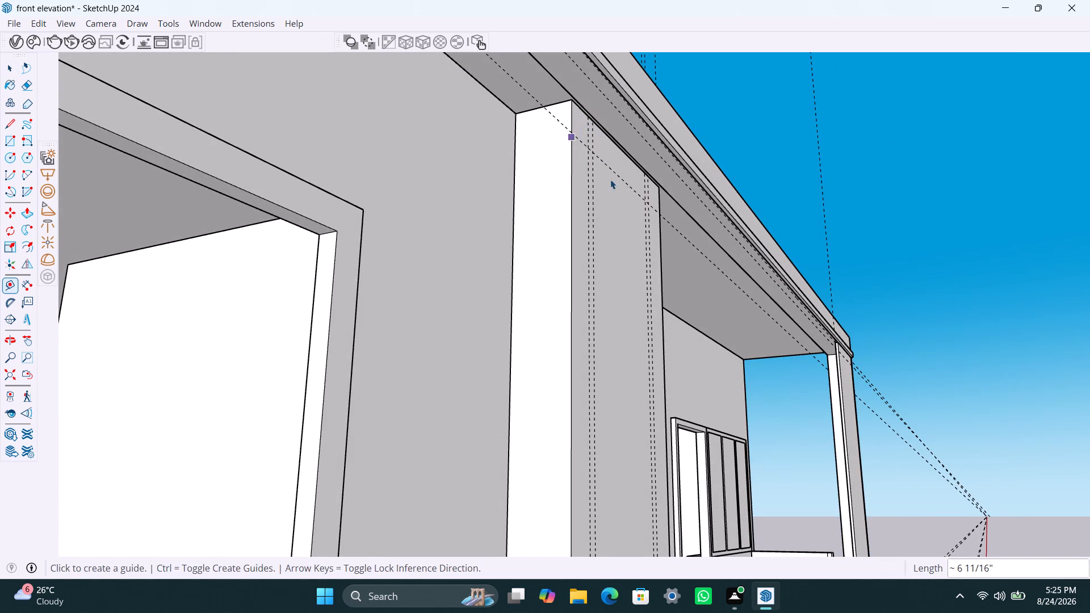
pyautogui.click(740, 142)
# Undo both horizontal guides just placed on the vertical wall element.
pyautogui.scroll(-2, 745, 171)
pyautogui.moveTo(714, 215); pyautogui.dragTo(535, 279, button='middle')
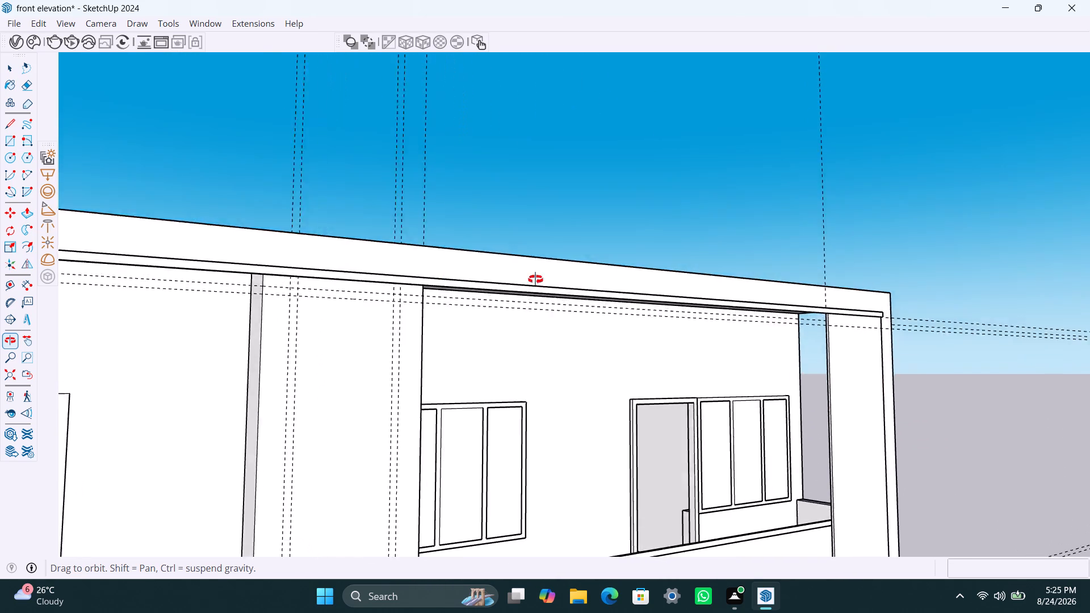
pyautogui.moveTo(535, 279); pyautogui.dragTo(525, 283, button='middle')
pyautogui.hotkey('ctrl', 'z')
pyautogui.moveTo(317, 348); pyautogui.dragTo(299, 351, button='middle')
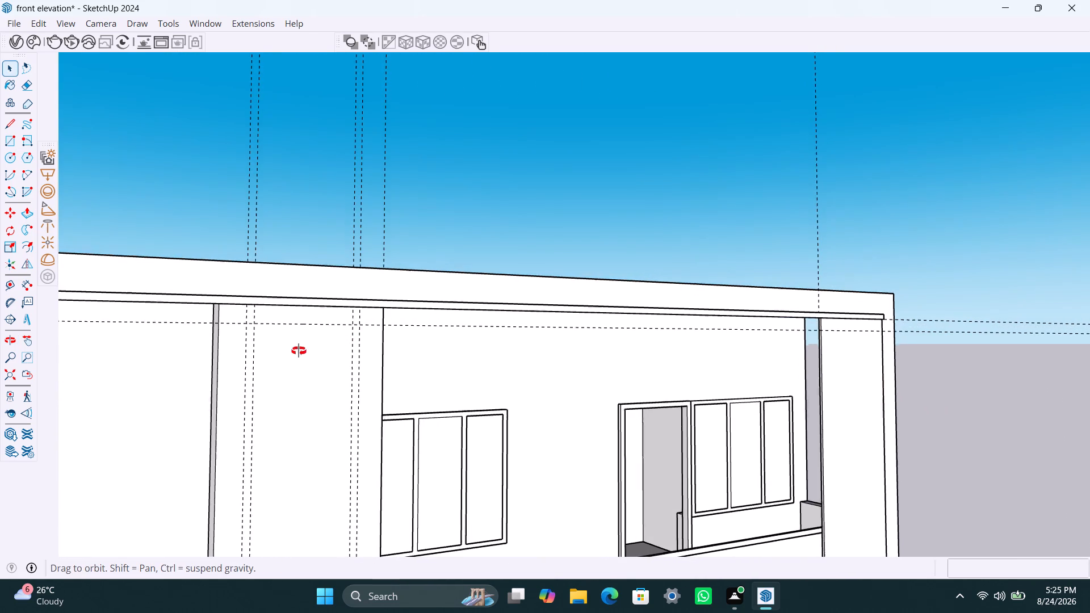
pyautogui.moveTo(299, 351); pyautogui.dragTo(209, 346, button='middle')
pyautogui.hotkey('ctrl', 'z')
# Place a horizontal guide 7" below the vertical wall element's top edge under the roof.
pyautogui.scroll(-3, 283, 349)
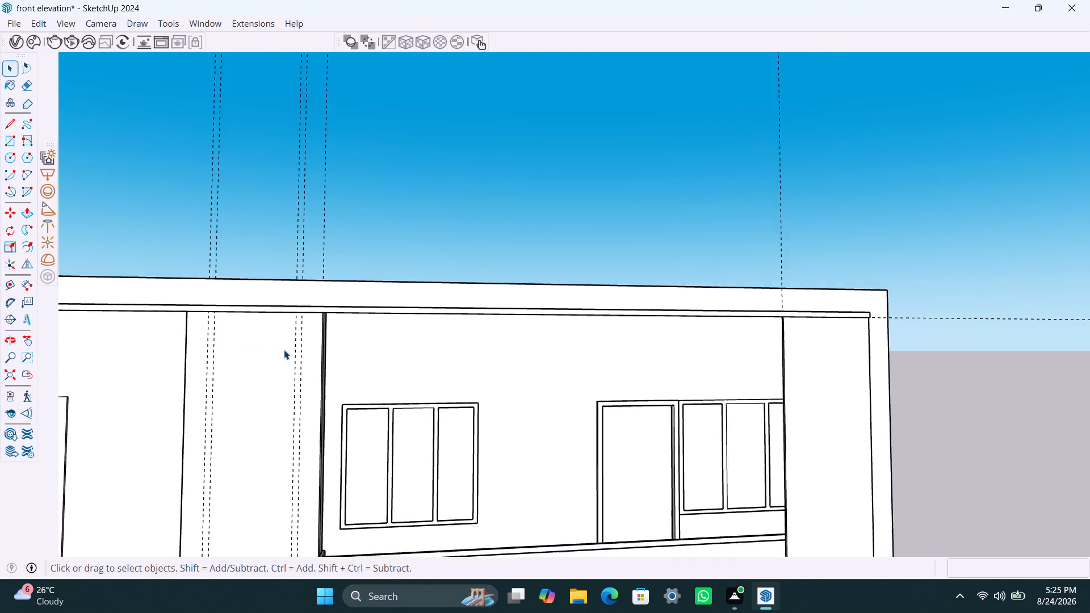
pyautogui.moveTo(297, 343); pyautogui.dragTo(498, 213, button='middle')
pyautogui.scroll(4, 348, 188)
pyautogui.press('t')
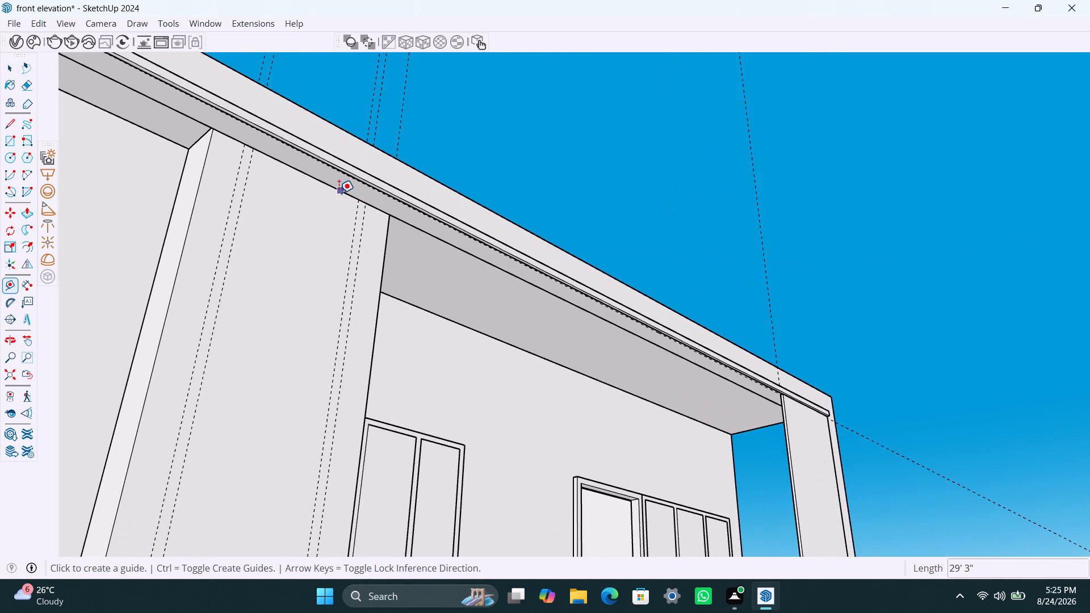
pyautogui.click(332, 187)
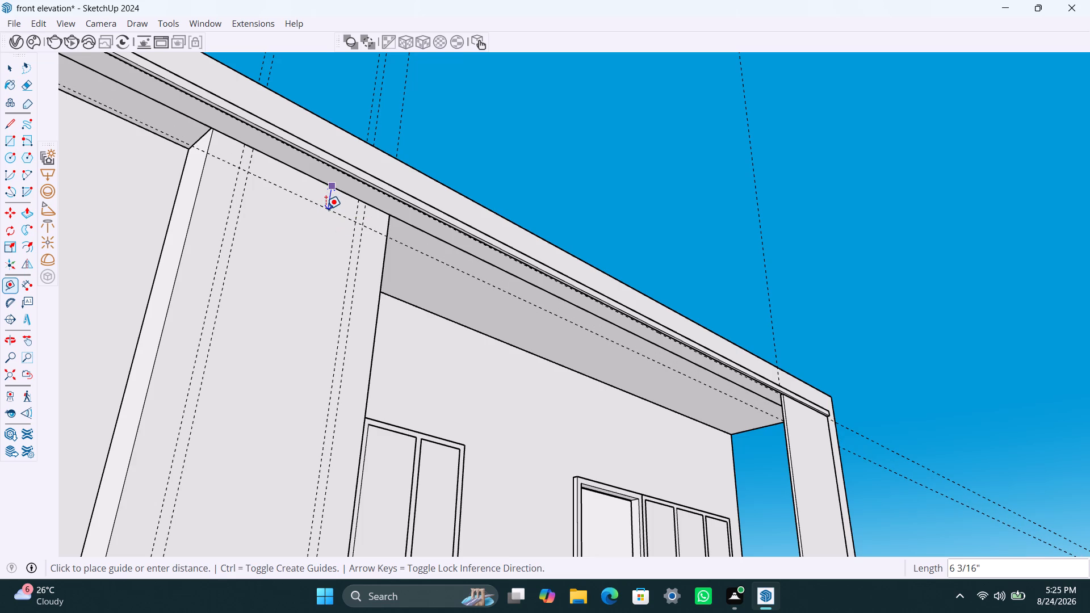
pyautogui.write('7"')
pyautogui.press('Return')
pyautogui.press('space')
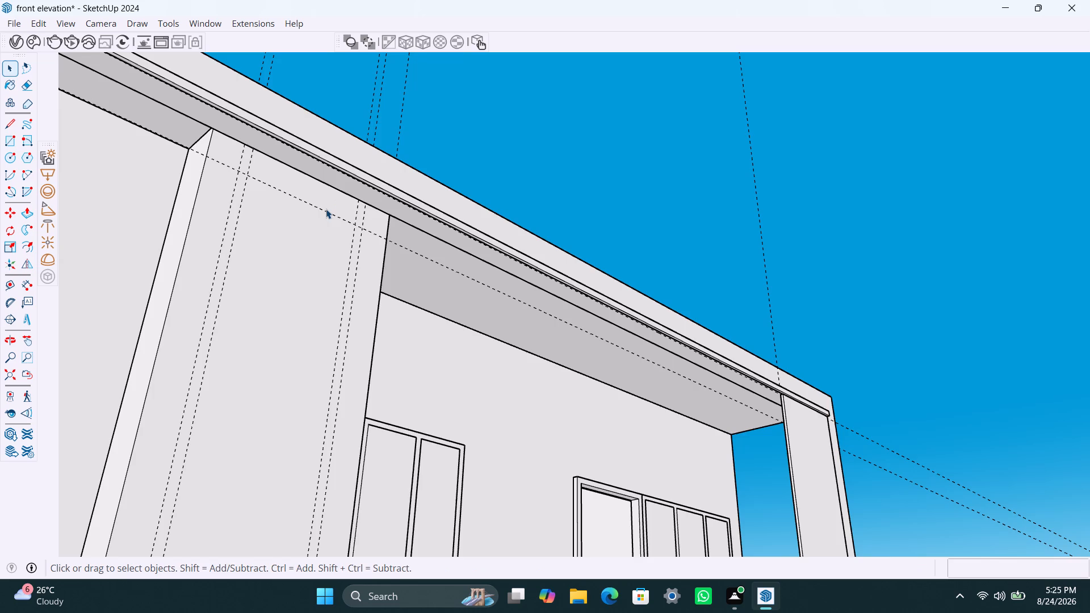
# Place a second horizontal guide 2" below the 7" guide on the vertical wall element.
pyautogui.scroll(-4, 328, 211)
pyautogui.moveTo(323, 249); pyautogui.dragTo(257, 268, button='middle')
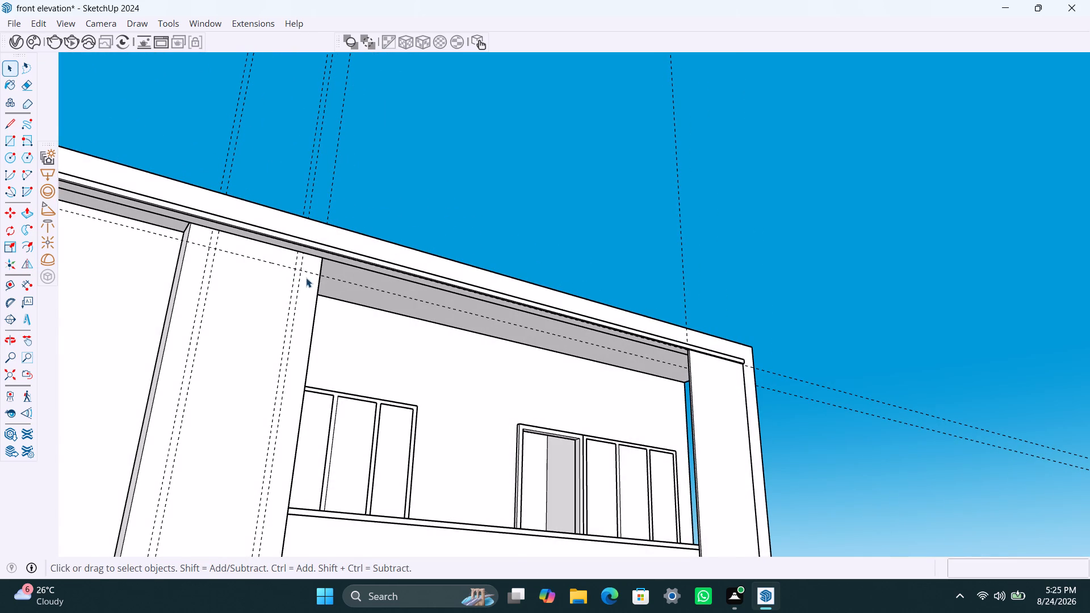
pyautogui.scroll(2, 306, 278)
pyautogui.press('r')
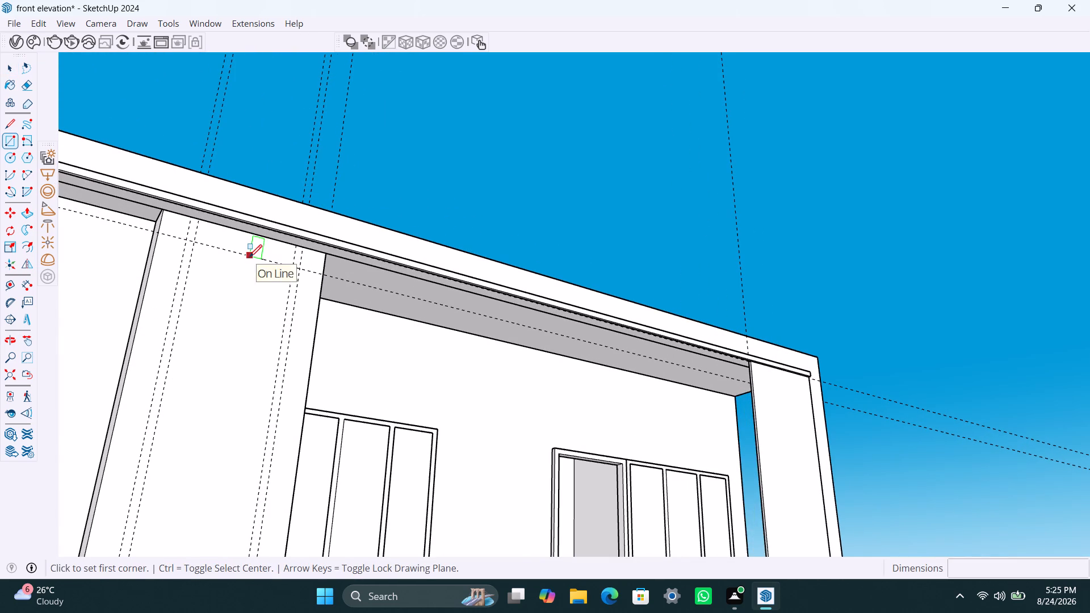
pyautogui.press('space')
pyautogui.press('t')
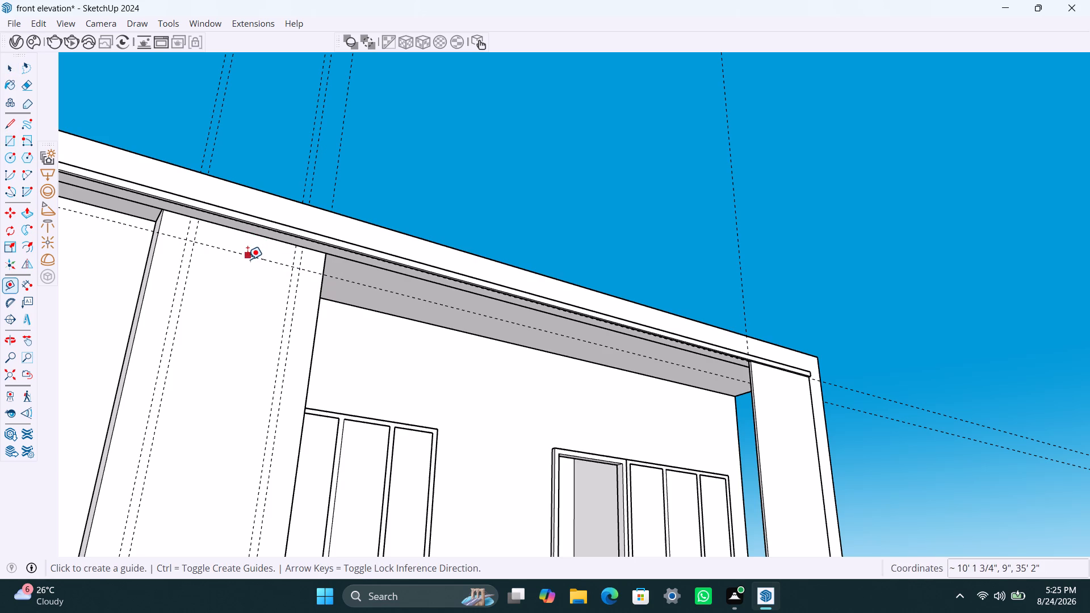
pyautogui.click(248, 259)
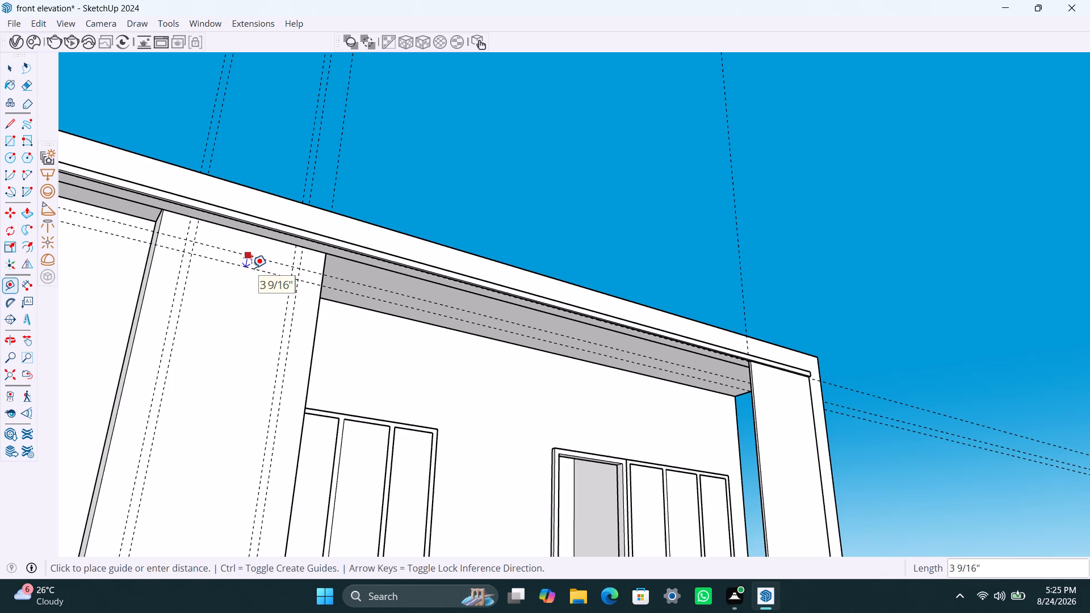
pyautogui.press('2')
pyautogui.hotkey('shift', '"')
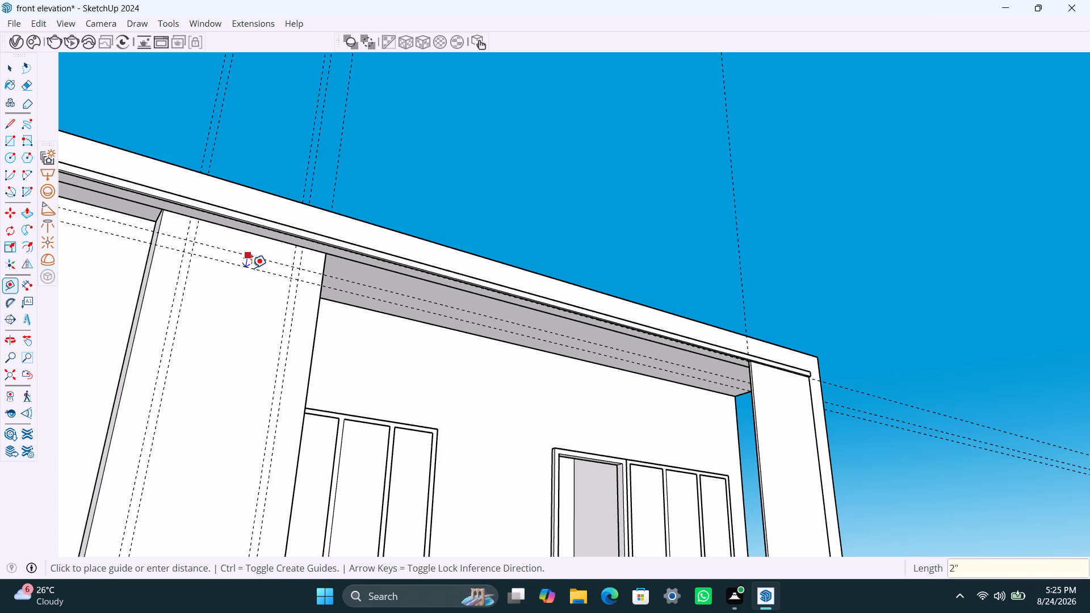
pyautogui.press('Return')
pyautogui.press('space')
# Place a horizontal guide 6'3" below the lower of the two top guides on the vertical wall element.
pyautogui.press('t')
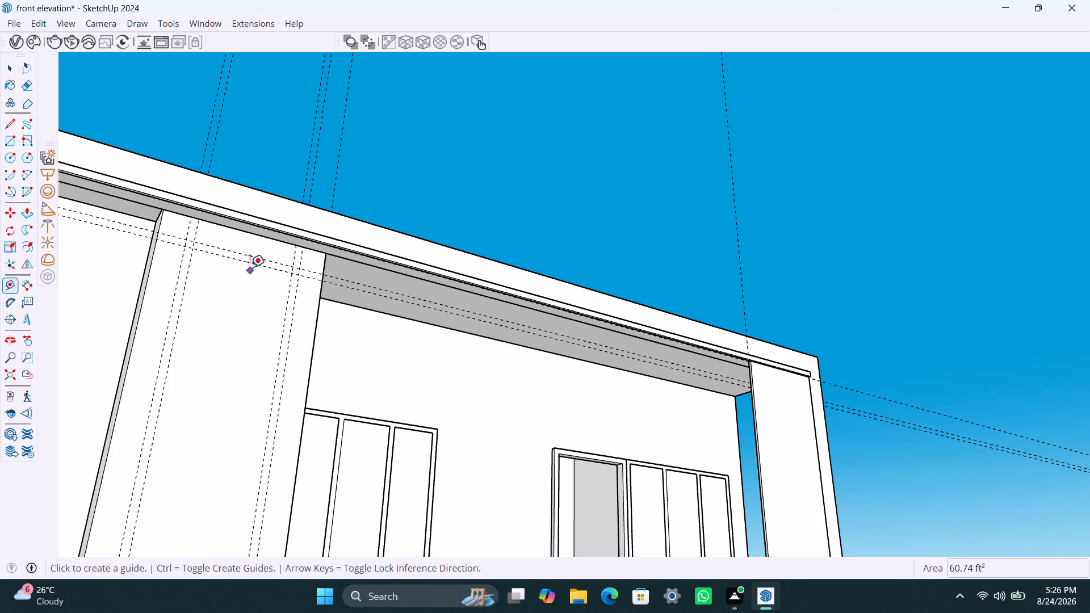
pyautogui.click(250, 267)
pyautogui.scroll(-4, 225, 414)
pyautogui.moveTo(225, 416); pyautogui.dragTo(149, 412, button='middle')
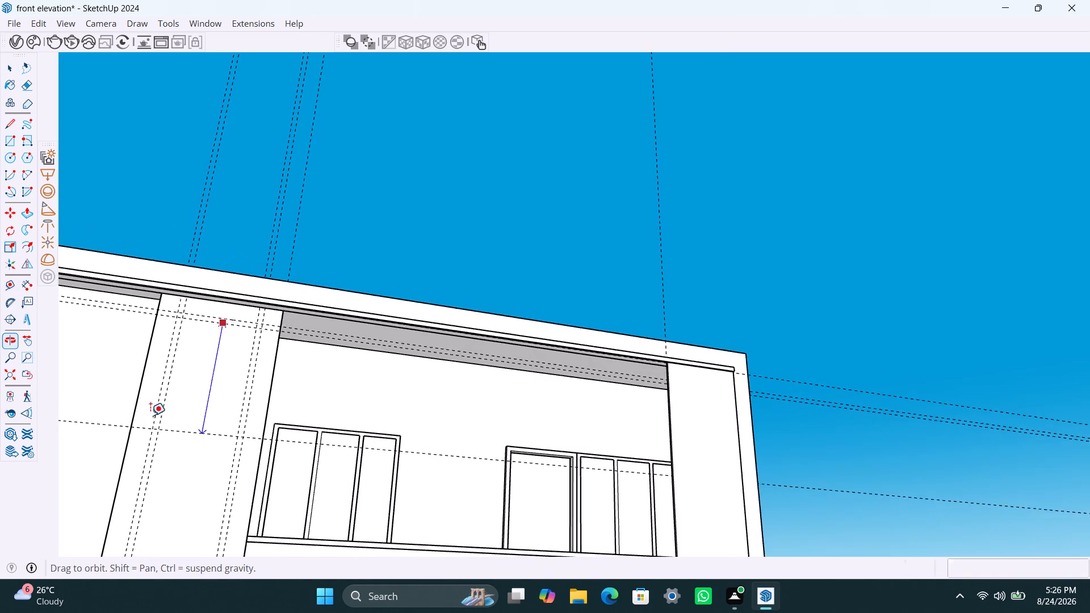
pyautogui.scroll(-2, 158, 422)
pyautogui.keyDown('shift'); pyautogui.moveTo(176, 436); pyautogui.dragTo(338, 274, button='middle'); pyautogui.keyUp('shift')
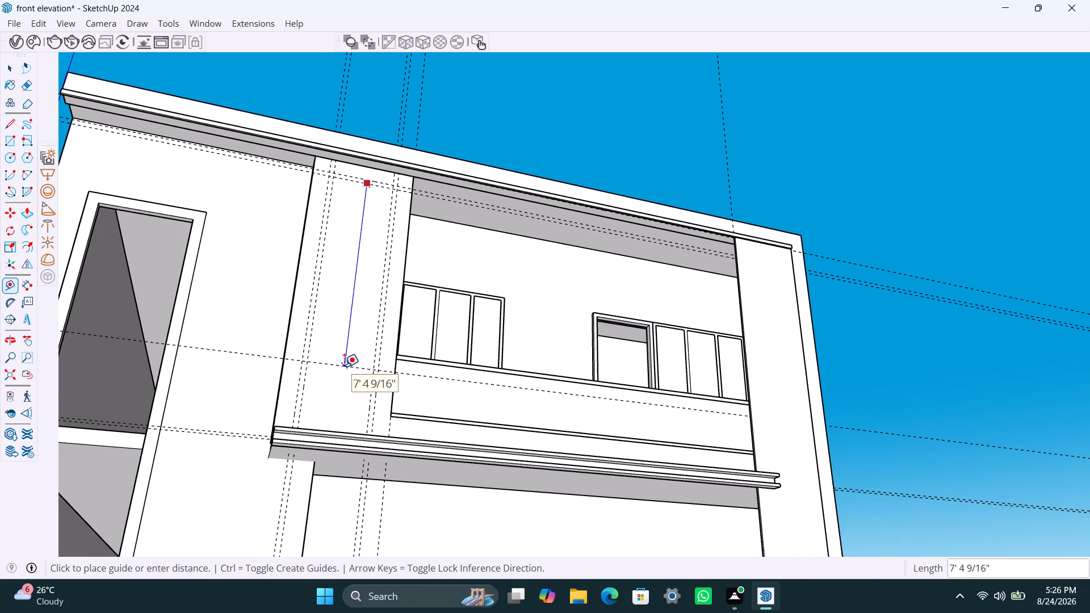
pyautogui.write("6'")
pyautogui.write('3"')
pyautogui.press('Return')
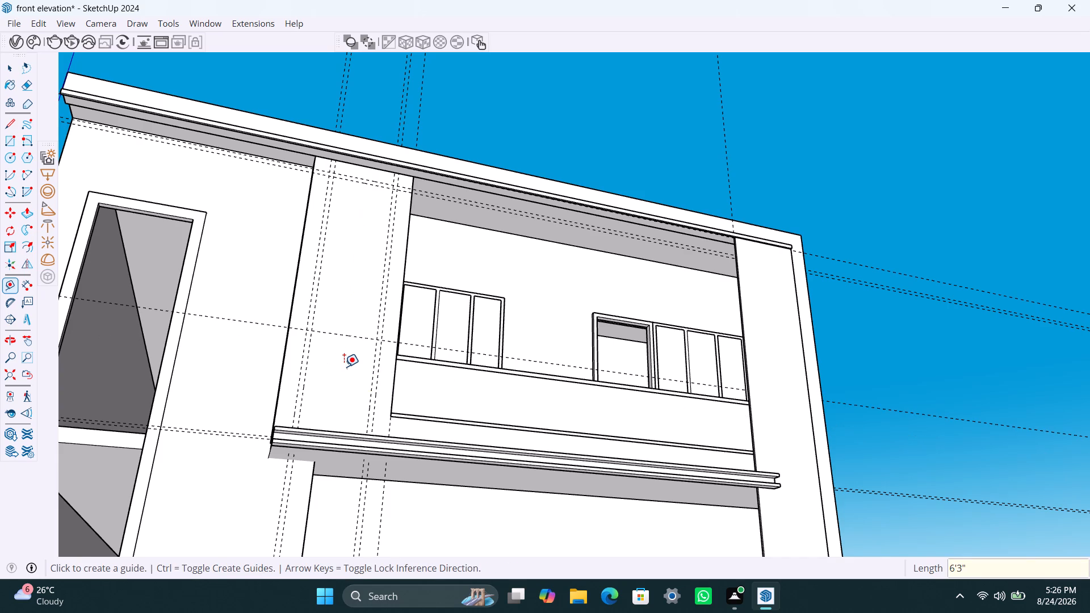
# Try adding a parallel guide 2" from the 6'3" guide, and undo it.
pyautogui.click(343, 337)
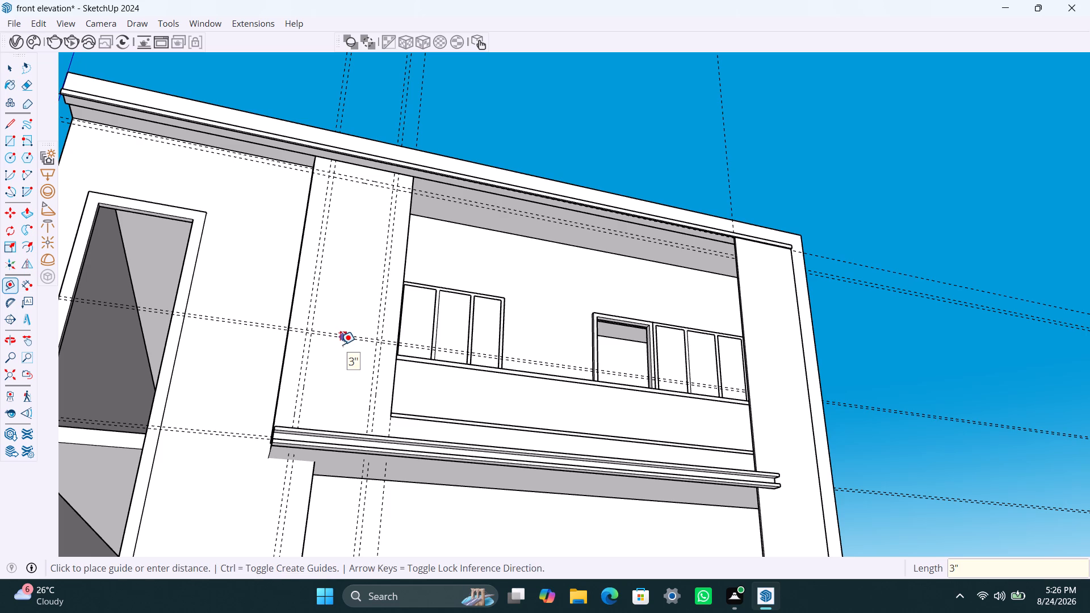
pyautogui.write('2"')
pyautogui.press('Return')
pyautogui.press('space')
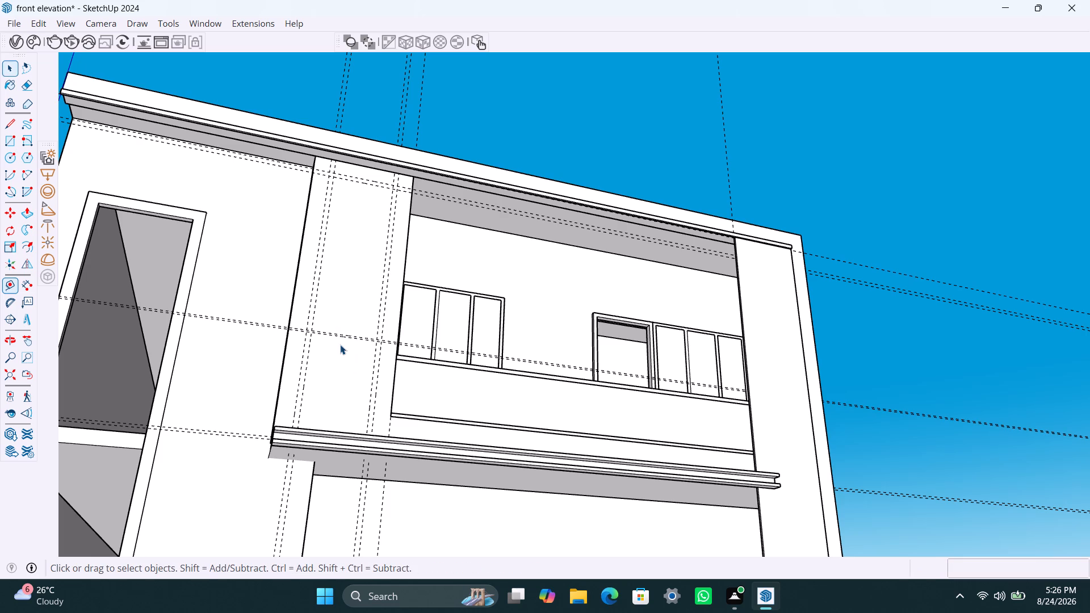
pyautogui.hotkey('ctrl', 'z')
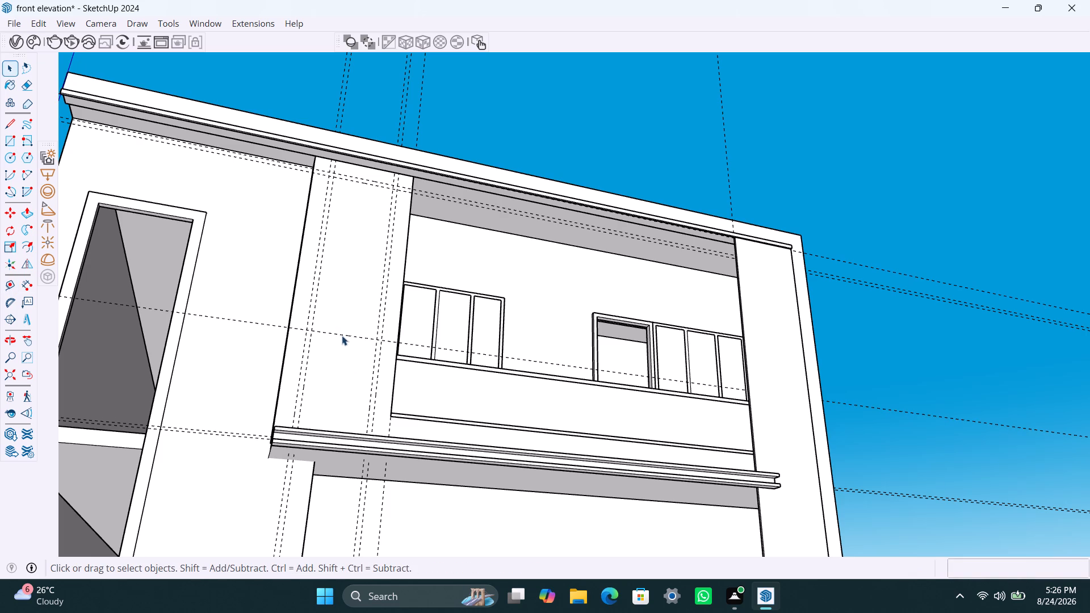
# Place a horizontal guide 2" below the 6'3" guide on the vertical wall element.
pyautogui.press('r')
pyautogui.press('t')
pyautogui.moveTo(342, 335); pyautogui.dragTo(337, 342)
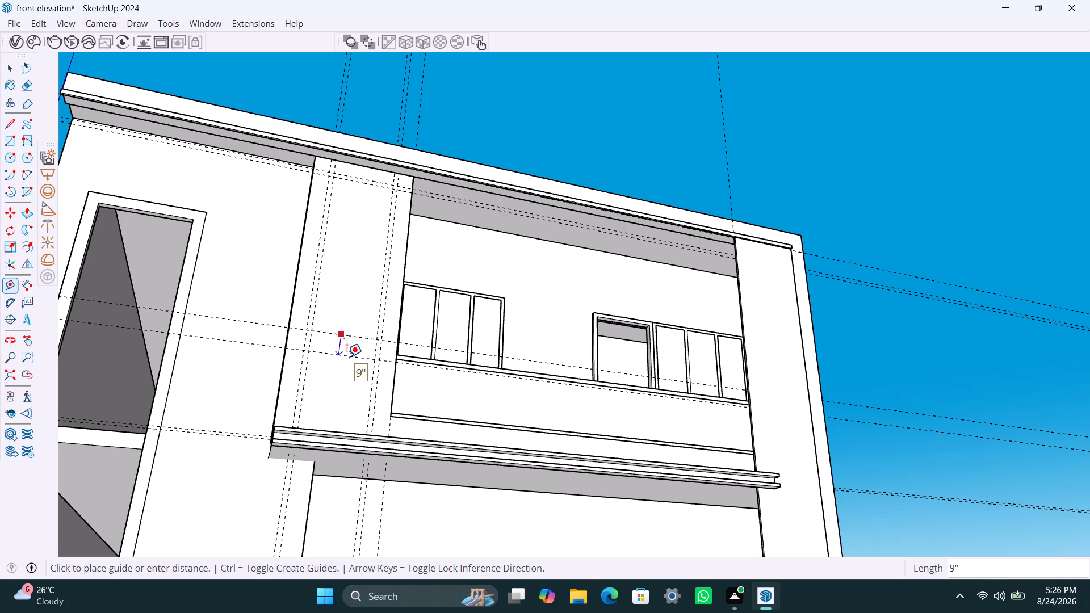
pyautogui.write('2"')
pyautogui.press('Return')
pyautogui.press('space')
pyautogui.scroll(-2, 348, 339)
pyautogui.moveTo(370, 301); pyautogui.dragTo(298, 423, button='middle')
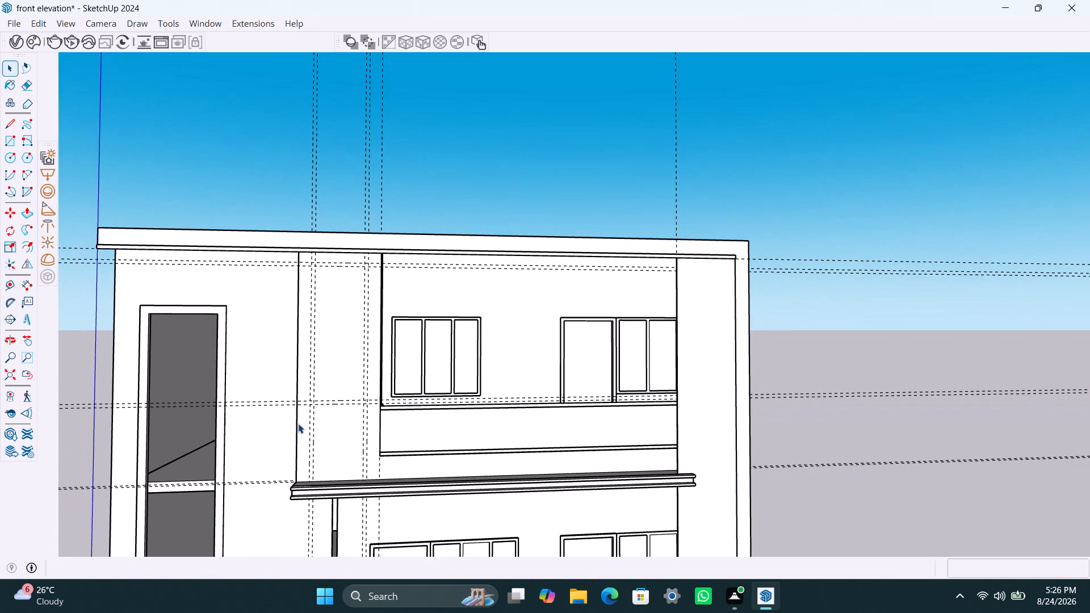
# Undo the four horizontal guides previously placed on the vertical wall element beside the upper balcony.
pyautogui.press('r')
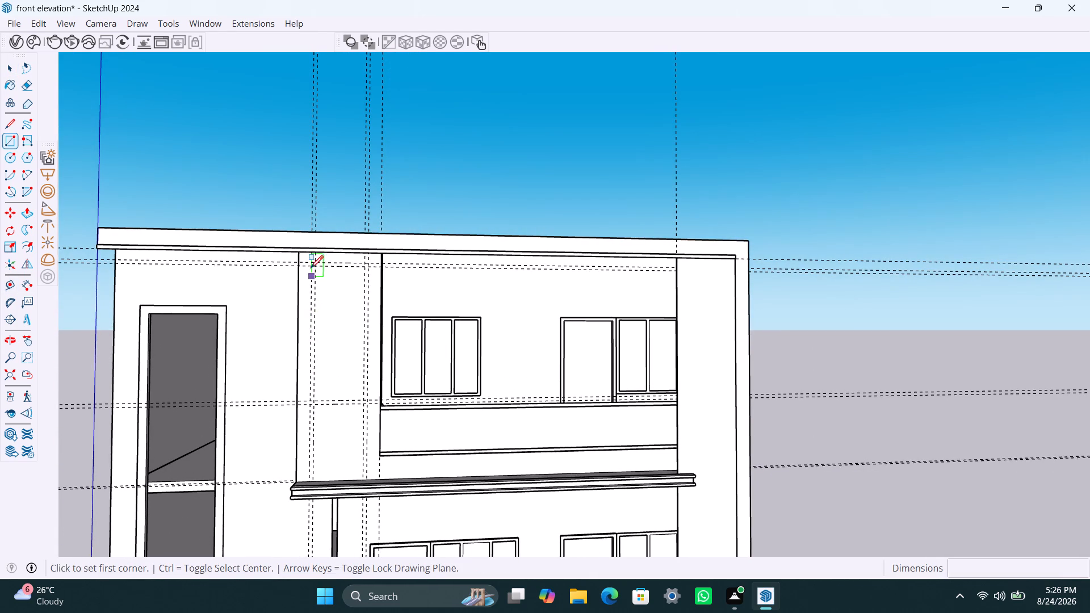
pyautogui.scroll(3, 318, 263)
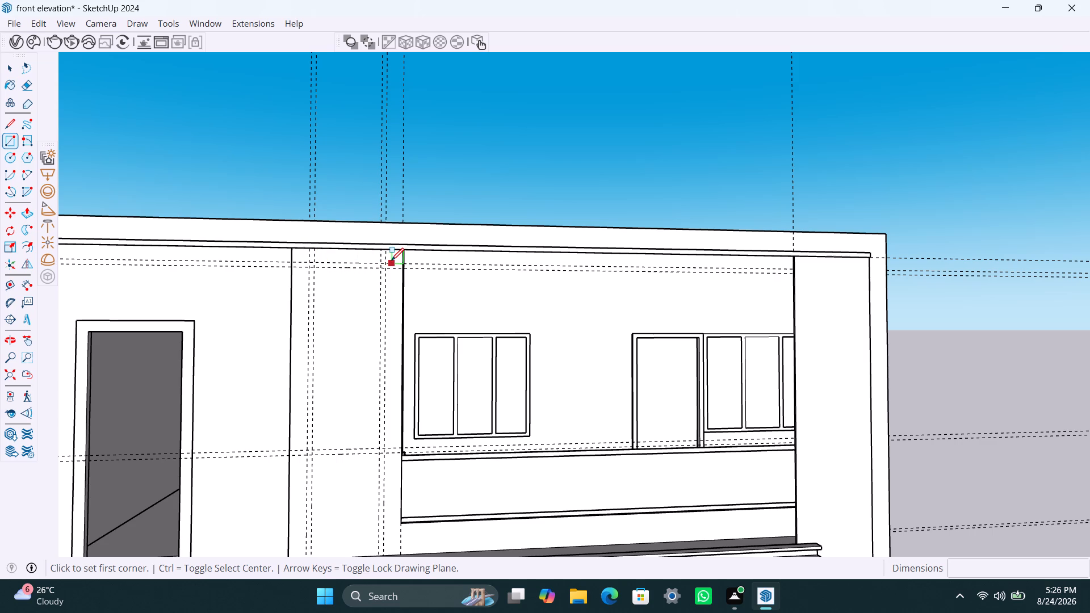
pyautogui.scroll(3, 373, 297)
pyautogui.moveTo(371, 303); pyautogui.dragTo(414, 194, button='middle')
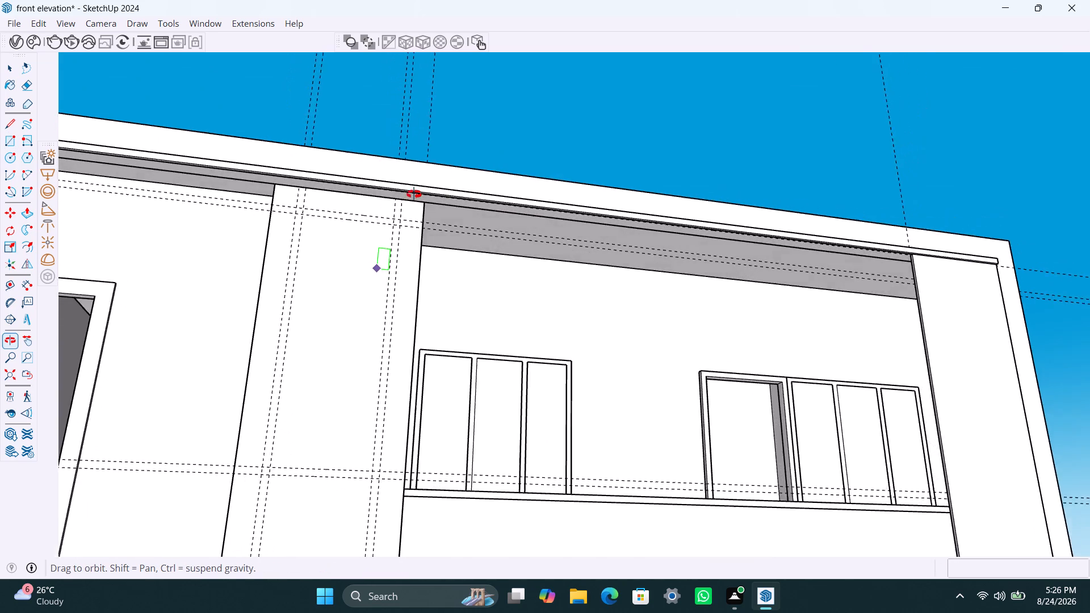
pyautogui.moveTo(414, 194); pyautogui.dragTo(533, 199, button='middle')
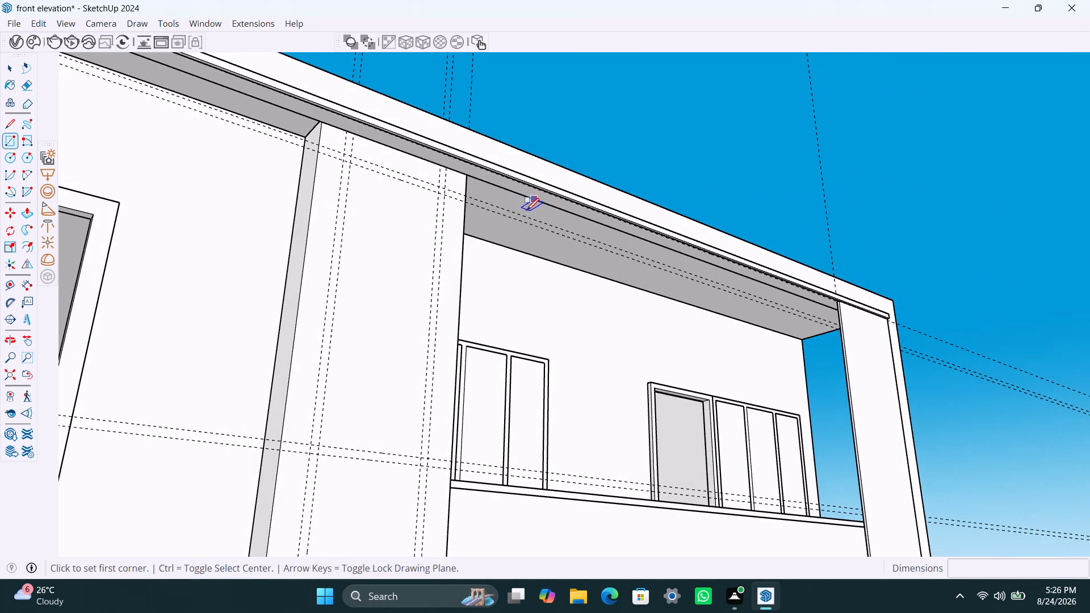
pyautogui.hotkey('ctrl', 'z')
pyautogui.hotkey('ctrl', 'z')
pyautogui.hotkey('ctrl', 'z')
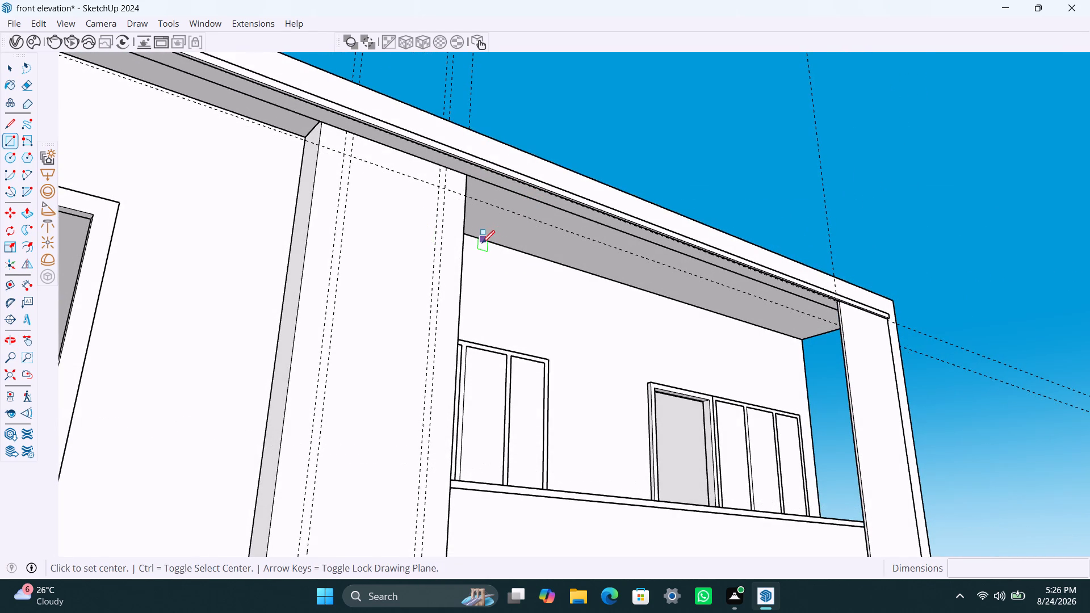
pyautogui.hotkey('ctrl', 'z')
pyautogui.press('space')
# Place a horizontal guide 7" below the top edge of the vertical wall element's front face, under the roof slab.
pyautogui.scroll(4, 355, 183)
pyautogui.moveTo(346, 169); pyautogui.dragTo(369, 144, button='middle')
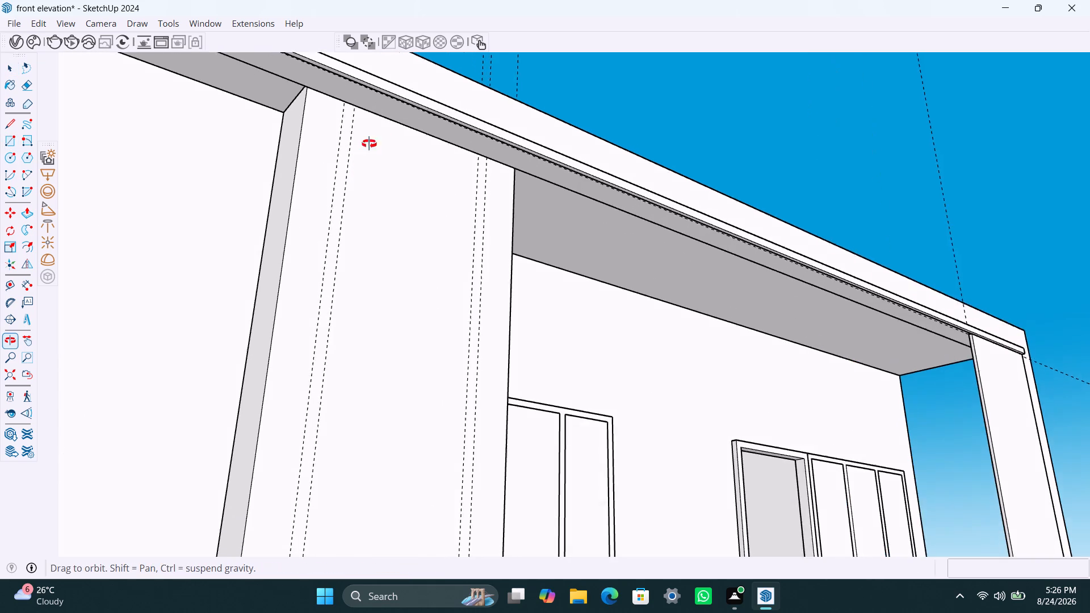
pyautogui.moveTo(369, 144); pyautogui.dragTo(377, 119, button='middle')
pyautogui.moveTo(456, 161); pyautogui.dragTo(448, 214, button='middle')
pyautogui.scroll(4, 443, 190)
pyautogui.moveTo(444, 175); pyautogui.dragTo(443, 184, button='middle')
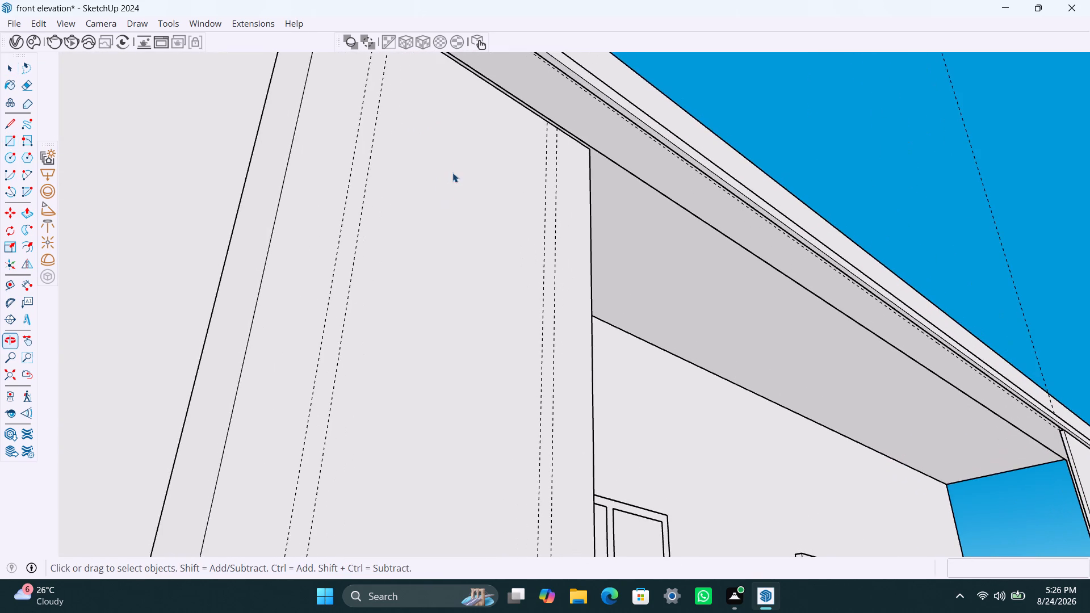
pyautogui.scroll(6, 488, 106)
pyautogui.press('t')
pyautogui.click(496, 83)
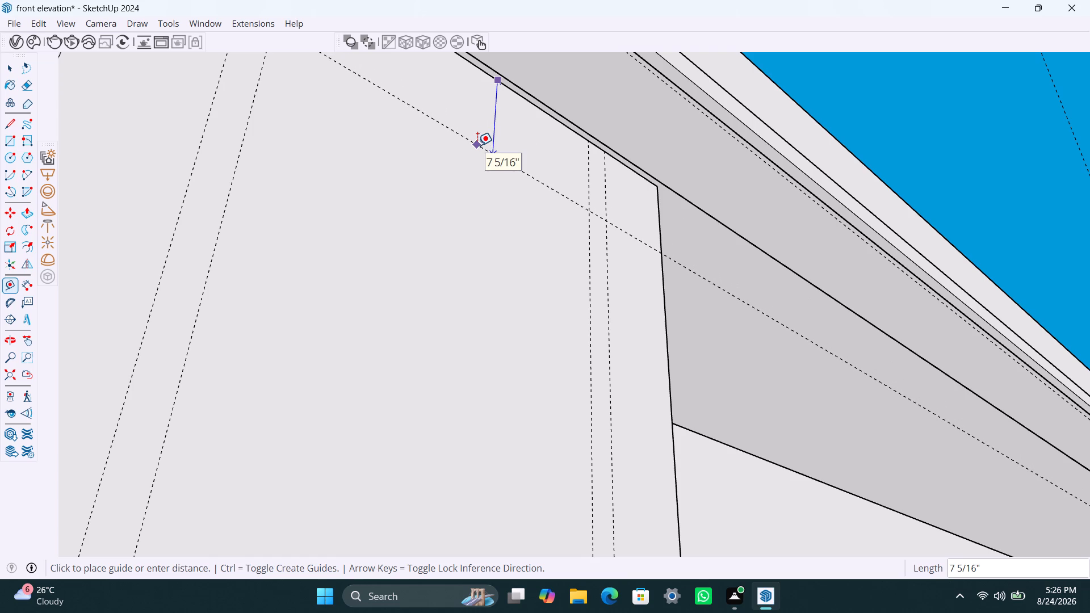
pyautogui.write('7"')
pyautogui.press('Return')
pyautogui.press('space')
# Place a second horizontal guide 2" below the 7" guide on the vertical wall element.
pyautogui.scroll(-1, 477, 145)
pyautogui.moveTo(477, 152); pyautogui.dragTo(469, 188, button='middle')
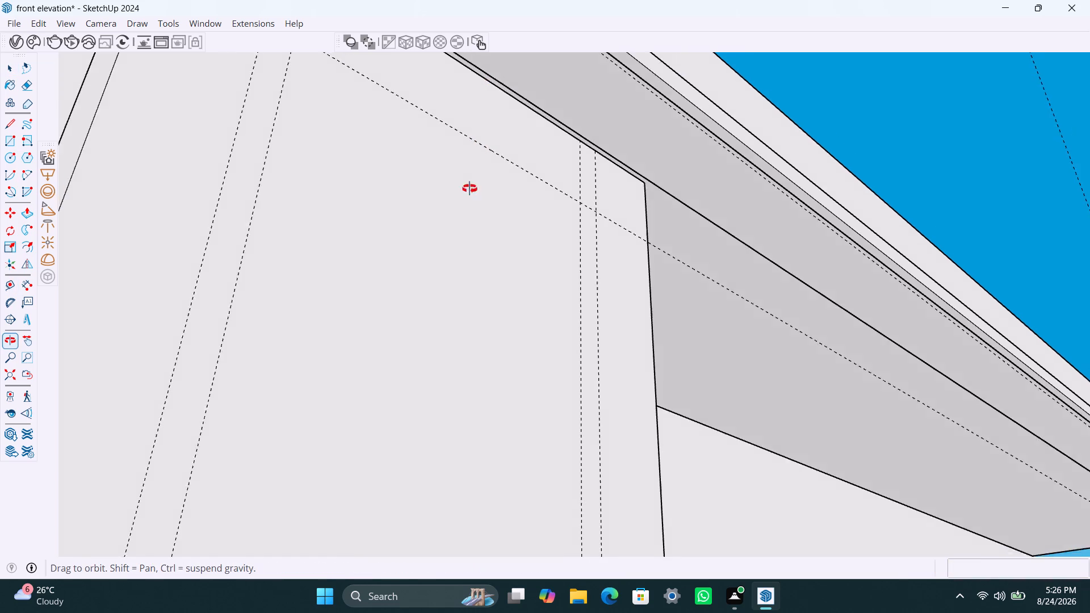
pyautogui.moveTo(469, 188); pyautogui.dragTo(291, 292, button='middle')
pyautogui.press('t')
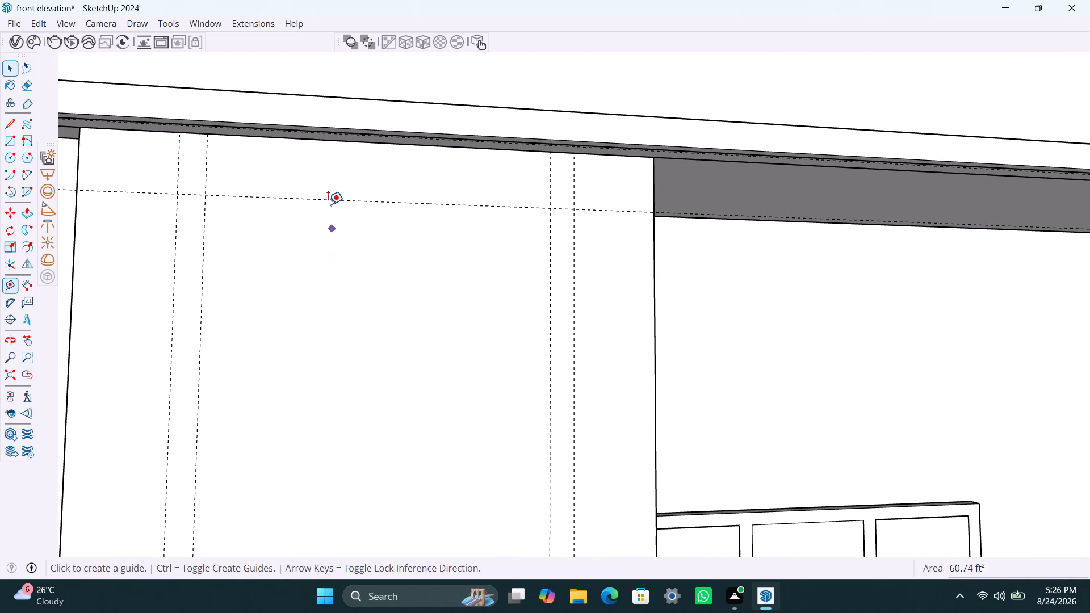
pyautogui.click(328, 203)
pyautogui.write('2"')
pyautogui.press('Return')
# Place a horizontal guide 6'3" below the lower of the two top guides on the vertical wall element.
pyautogui.click(346, 225)
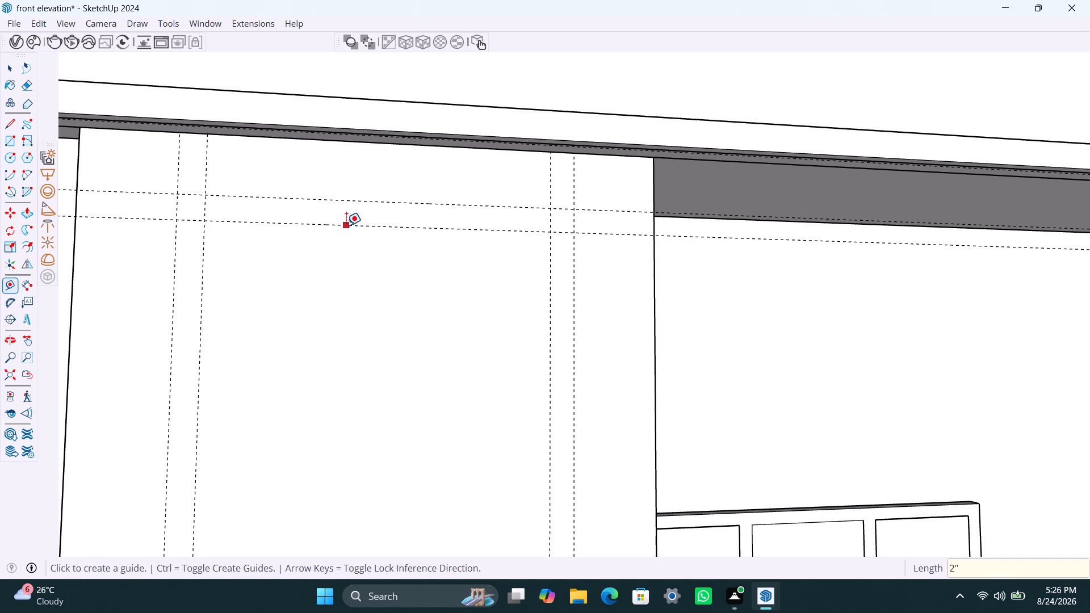
pyautogui.scroll(-14, 349, 334)
pyautogui.keyDown('shift'); pyautogui.moveTo(375, 405); pyautogui.dragTo(396, 335, button='middle'); pyautogui.keyUp('shift')
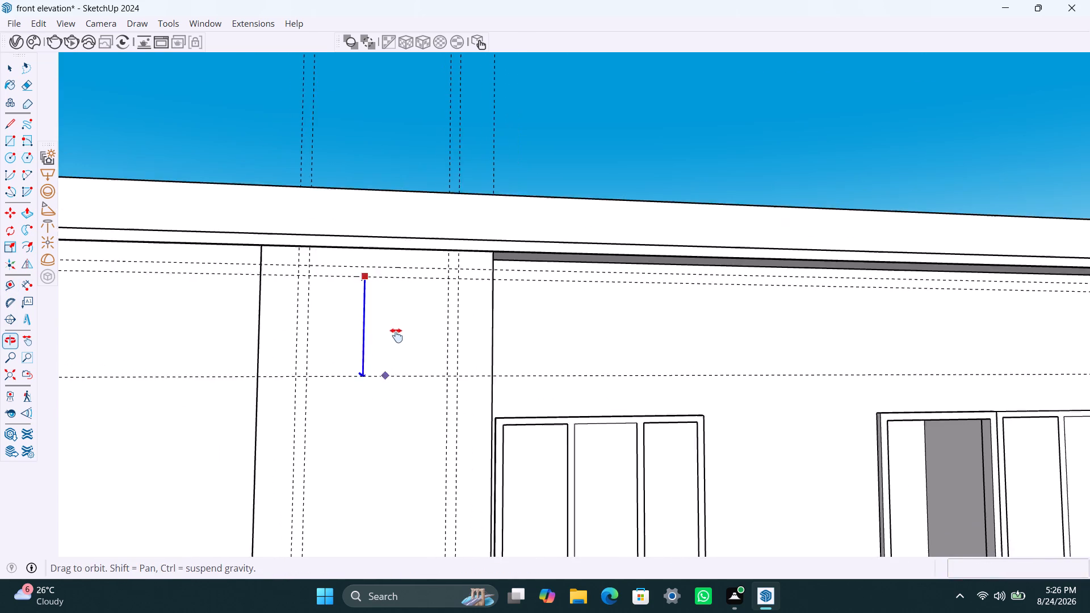
pyautogui.keyDown('shift'); pyautogui.moveTo(396, 335); pyautogui.dragTo(399, 328, button='middle'); pyautogui.keyUp('shift')
pyautogui.press('6')
pyautogui.write('\'3"')
pyautogui.press('Return')
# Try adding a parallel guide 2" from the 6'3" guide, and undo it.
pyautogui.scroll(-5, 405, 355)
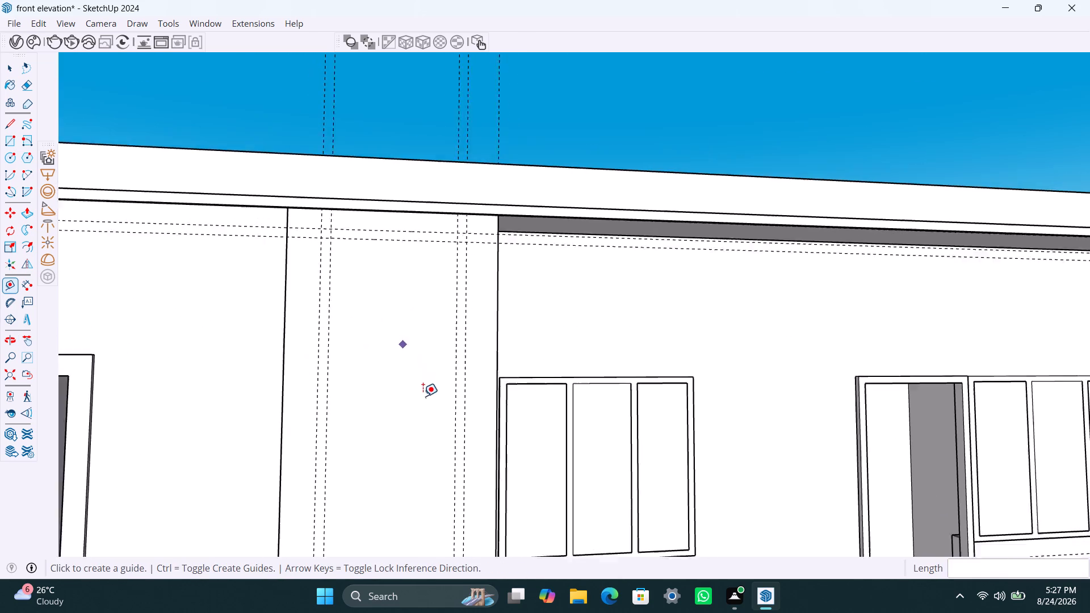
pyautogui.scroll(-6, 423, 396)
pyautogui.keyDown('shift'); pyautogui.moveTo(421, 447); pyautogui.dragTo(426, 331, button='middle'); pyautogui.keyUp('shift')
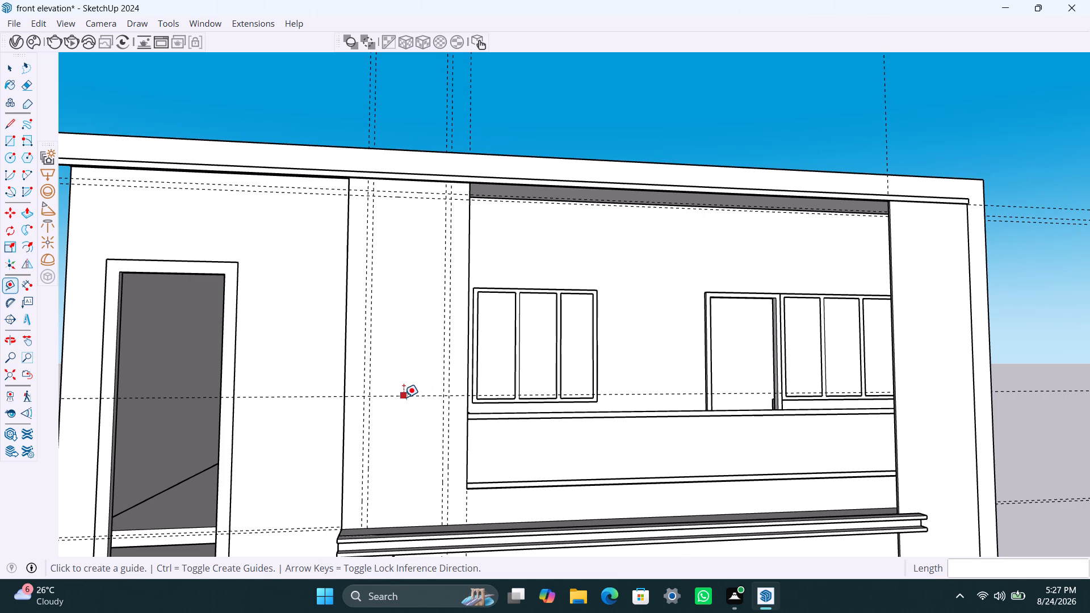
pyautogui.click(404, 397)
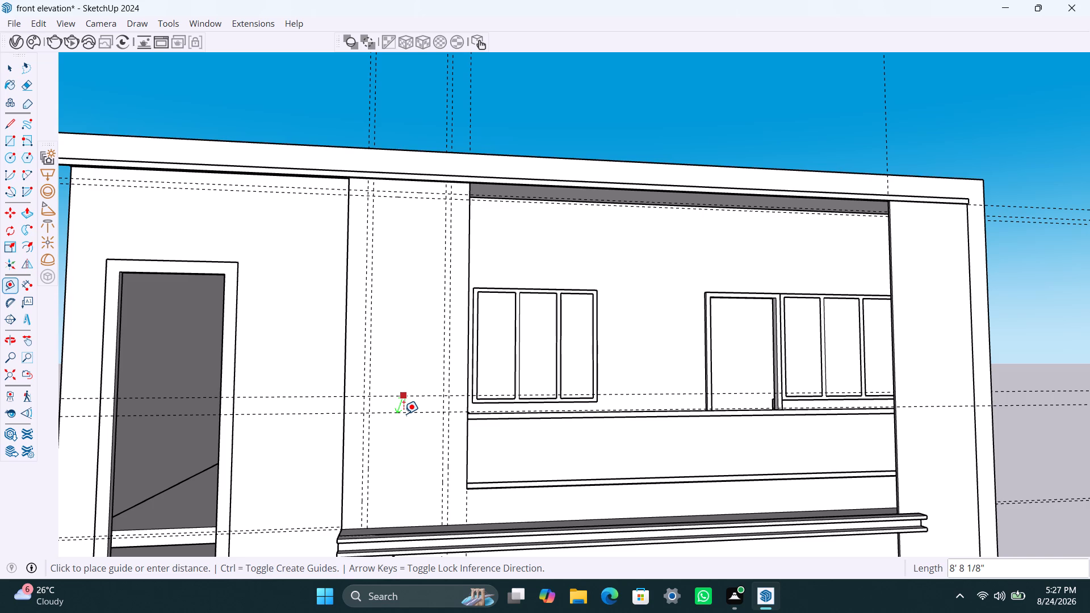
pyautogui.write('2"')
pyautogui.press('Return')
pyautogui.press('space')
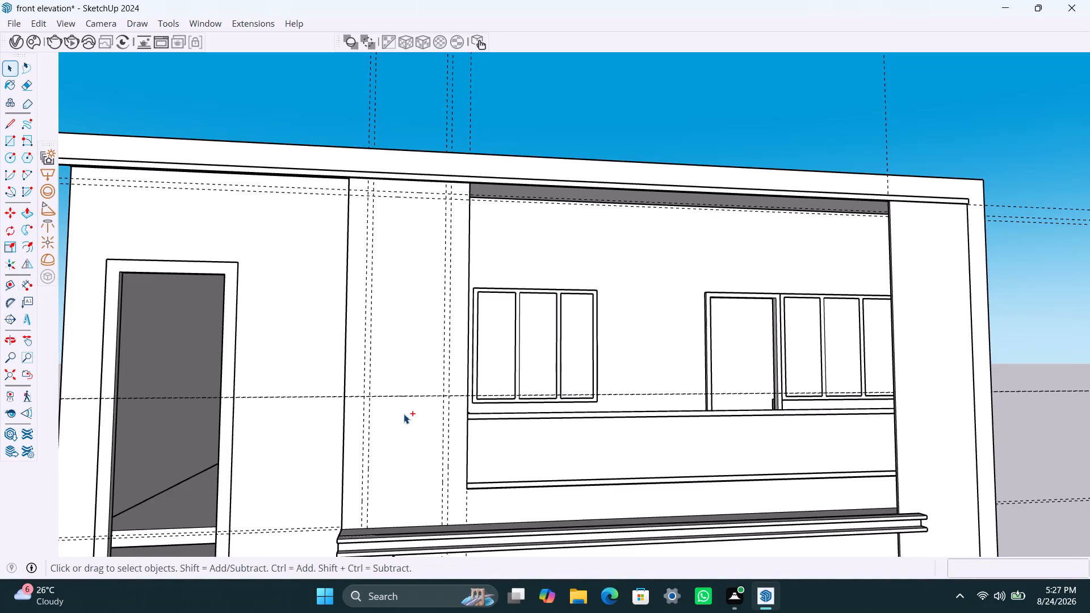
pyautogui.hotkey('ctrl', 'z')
# Place a horizontal guide 2" below the 6'3" guide on the vertical wall element.
pyautogui.press('t')
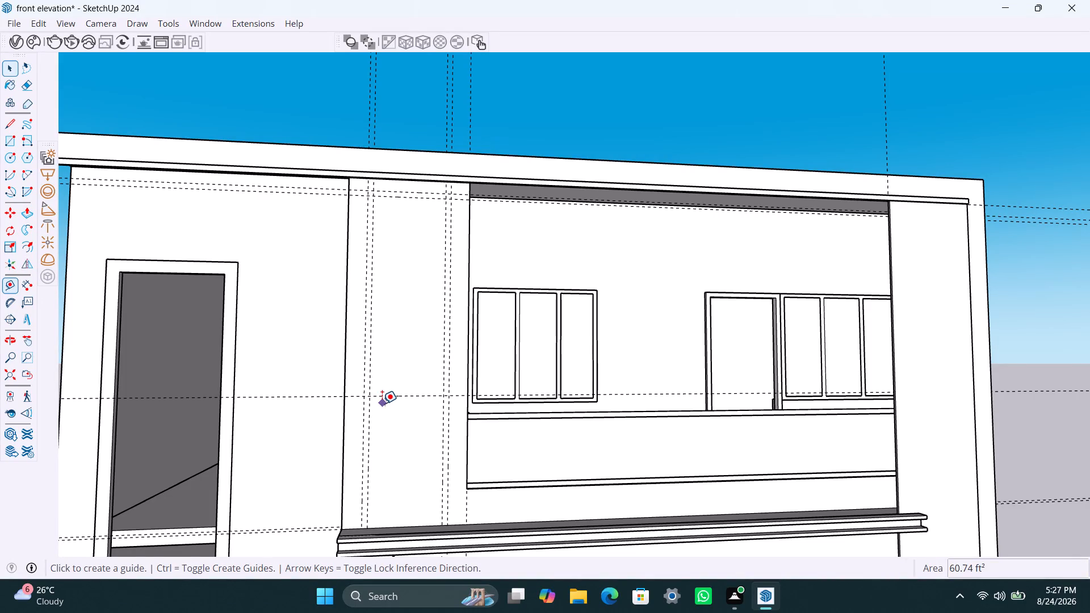
pyautogui.click(382, 400)
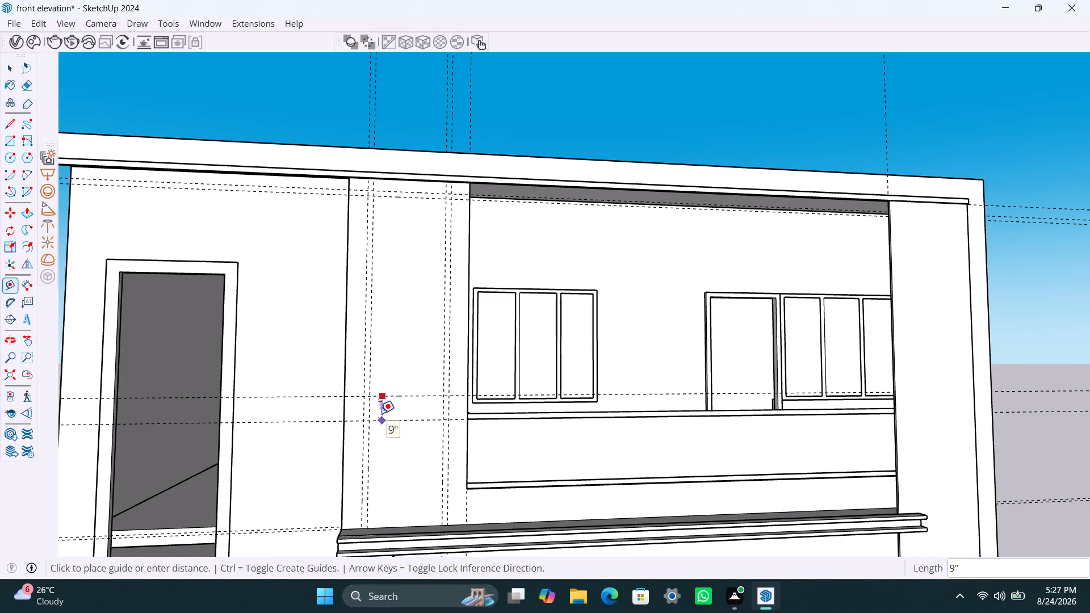
pyautogui.write('2"')
pyautogui.press('Return')
pyautogui.press('space')
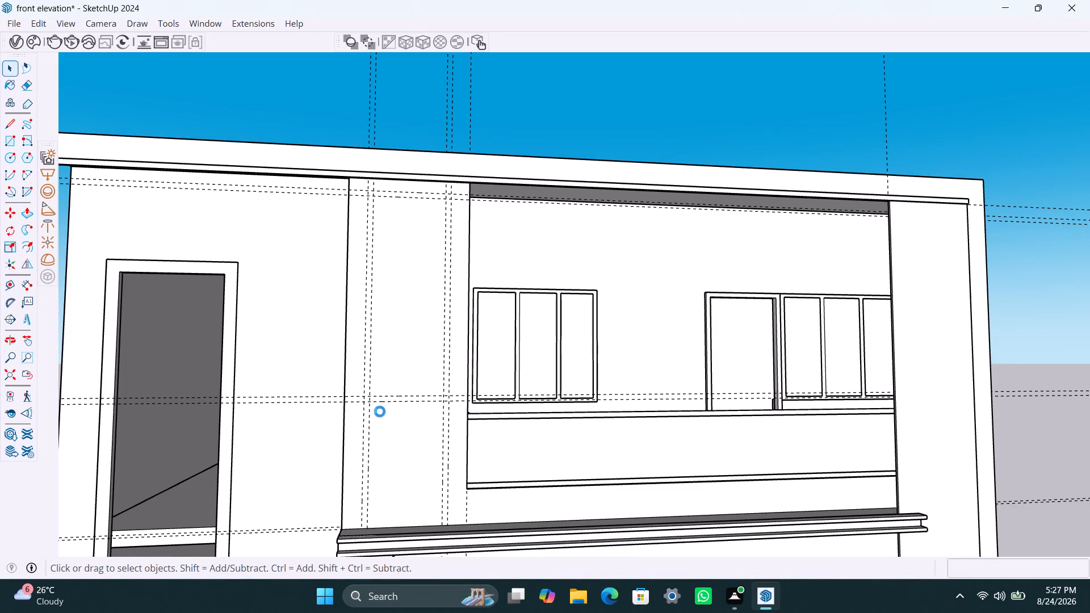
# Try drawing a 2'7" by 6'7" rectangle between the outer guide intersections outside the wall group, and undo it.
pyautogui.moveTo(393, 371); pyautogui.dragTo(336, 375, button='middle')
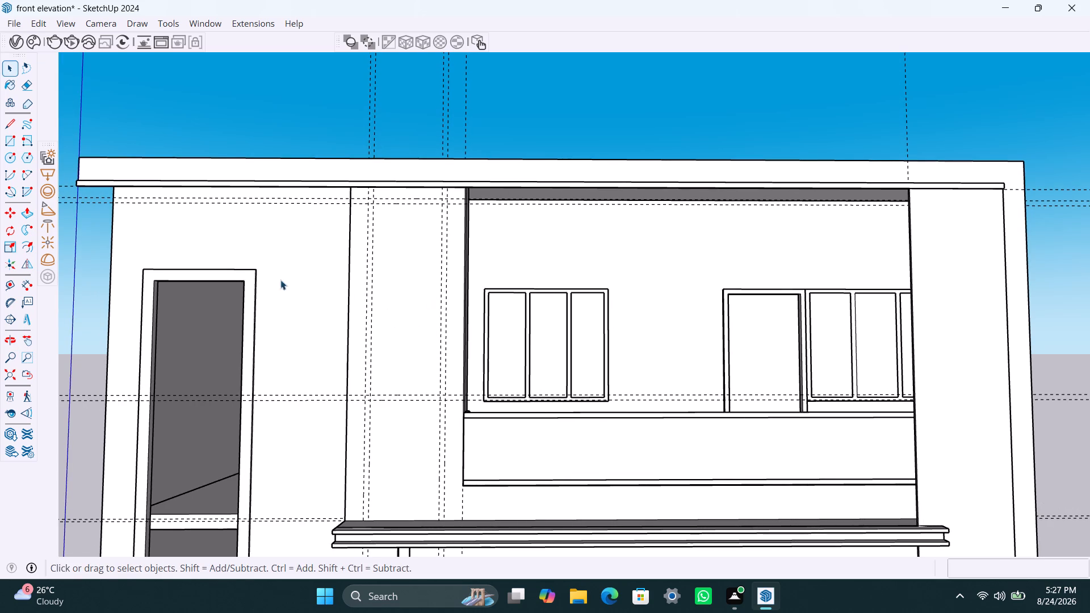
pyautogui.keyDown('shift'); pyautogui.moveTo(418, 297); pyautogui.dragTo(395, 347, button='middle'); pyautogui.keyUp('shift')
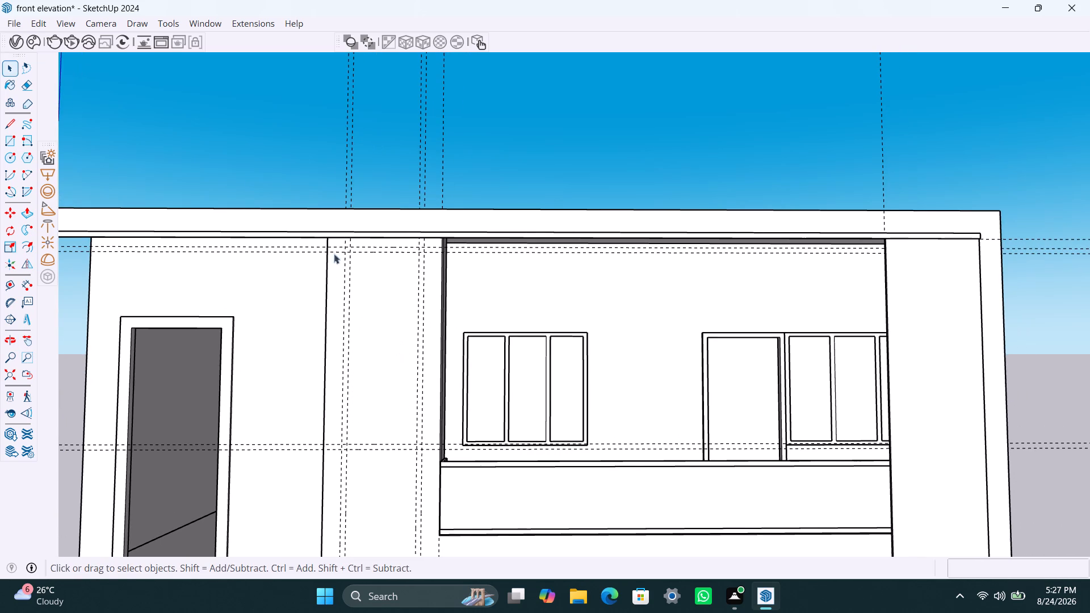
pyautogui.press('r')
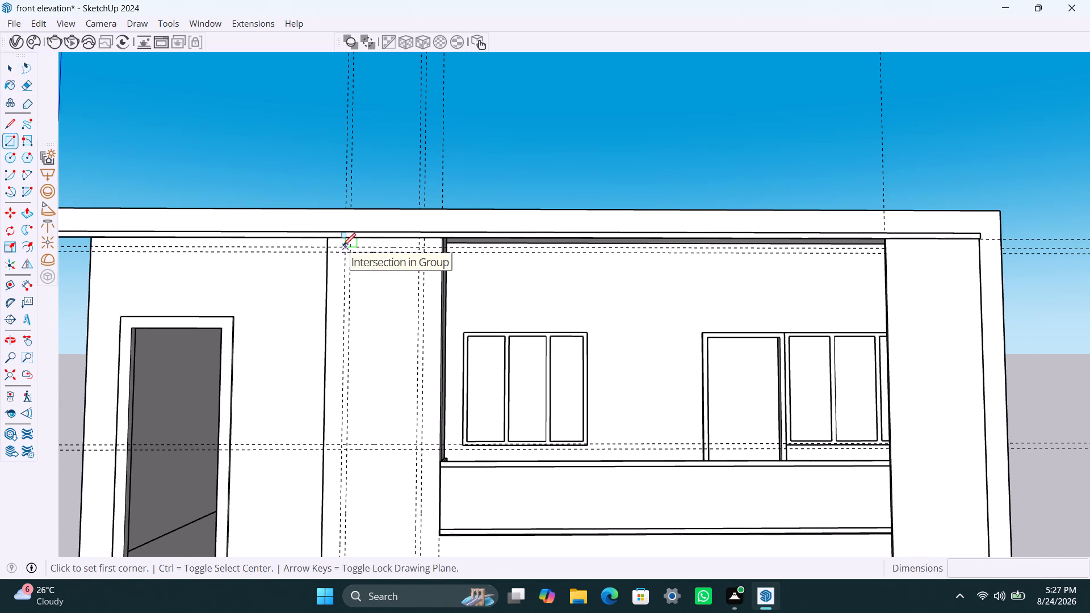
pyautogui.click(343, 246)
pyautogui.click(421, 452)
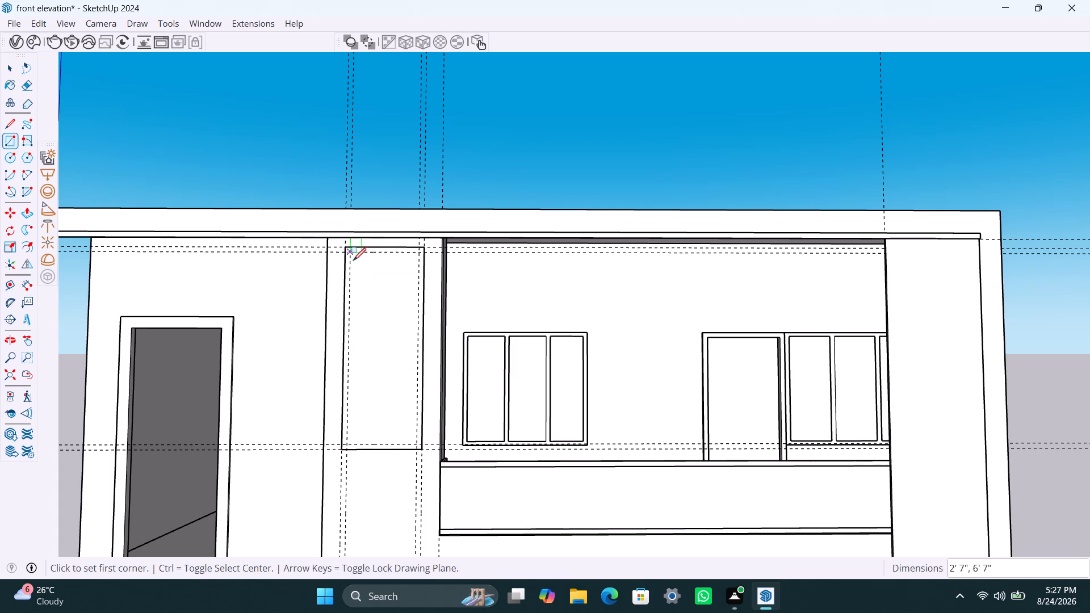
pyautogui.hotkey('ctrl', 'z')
# Open the wall group for editing and draw a 2'7" by 6'7" rectangle between the outer guide intersections on the vertical wall element.
pyautogui.press('space')
pyautogui.tripleClick(386, 310)
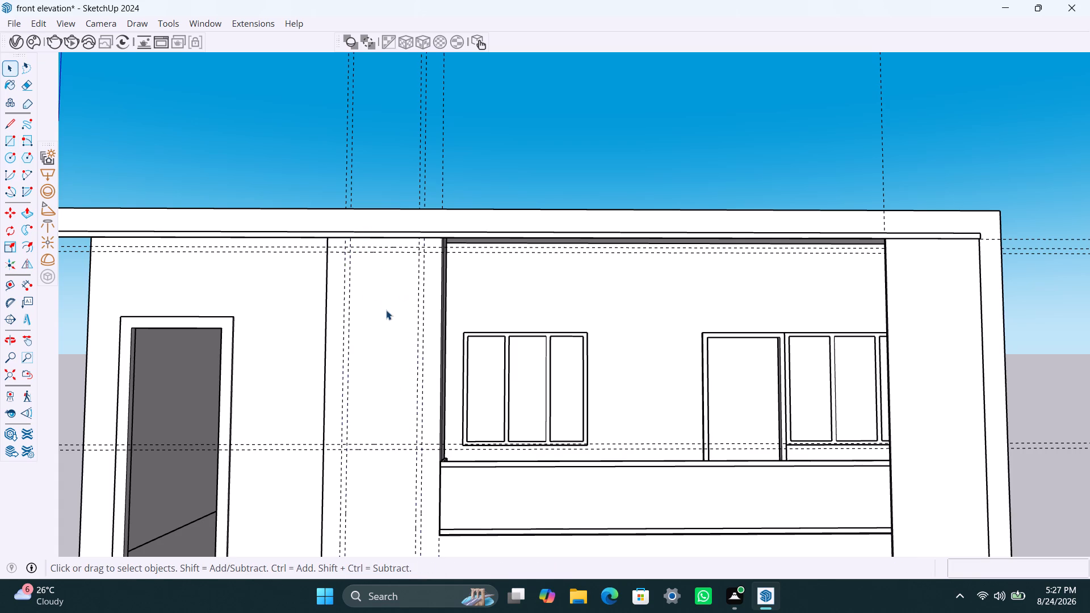
pyautogui.press('r')
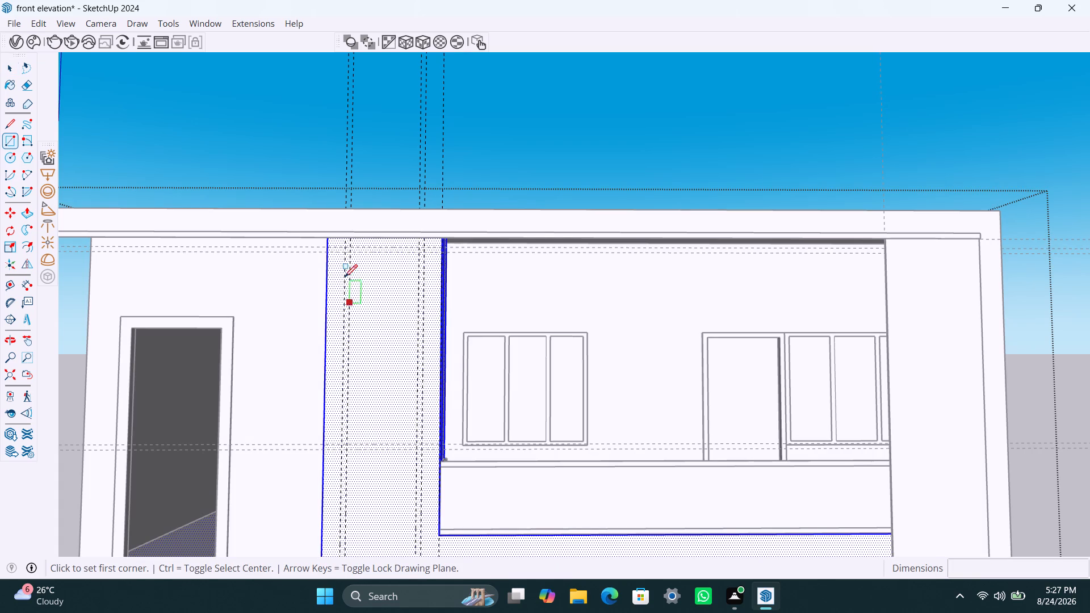
pyautogui.click(343, 247)
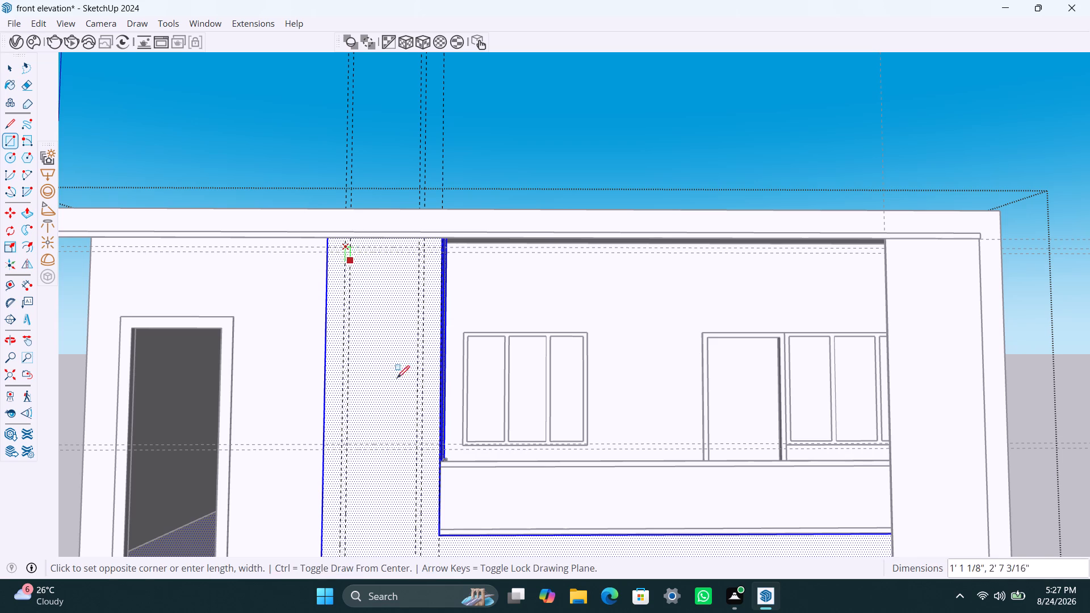
pyautogui.scroll(-9, 425, 472)
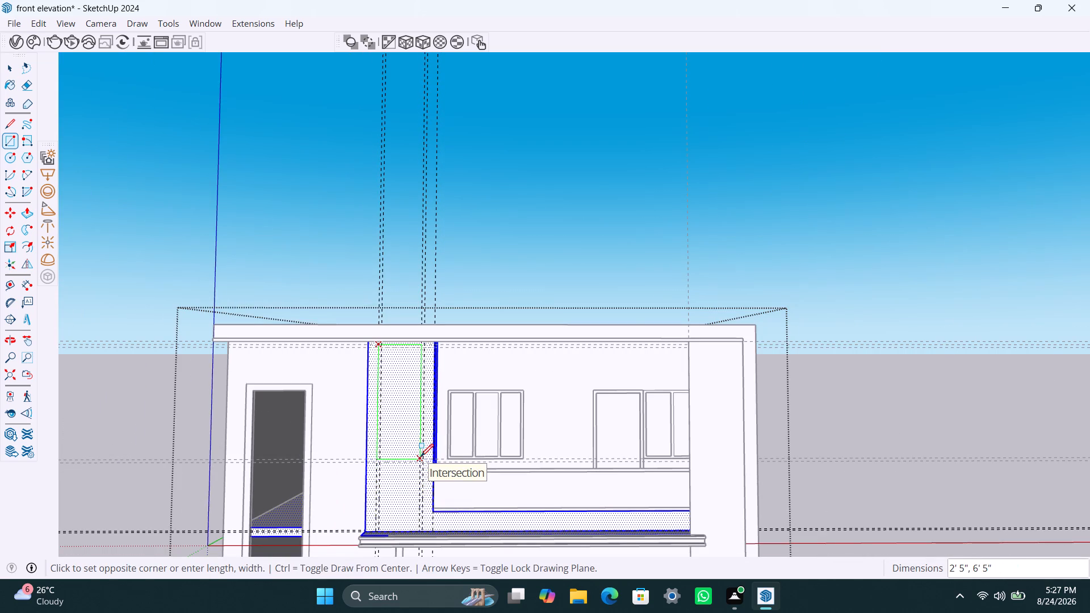
pyautogui.scroll(8, 421, 458)
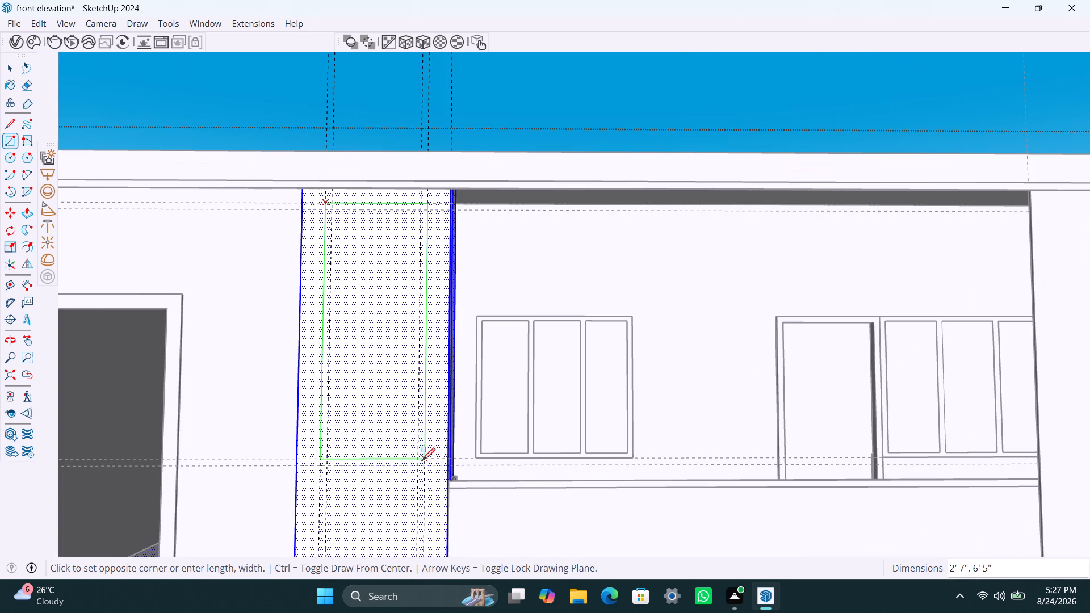
pyautogui.click(422, 467)
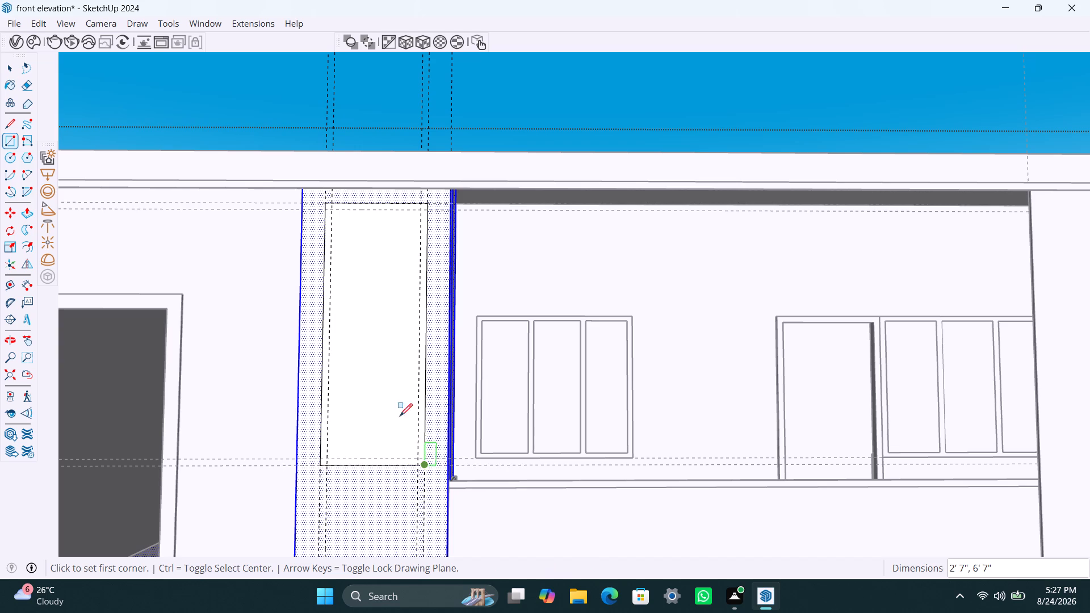
# Draw a second rectangle inside the 2'7" by 6'7" one, between the inner guide intersections.
pyautogui.click(332, 212)
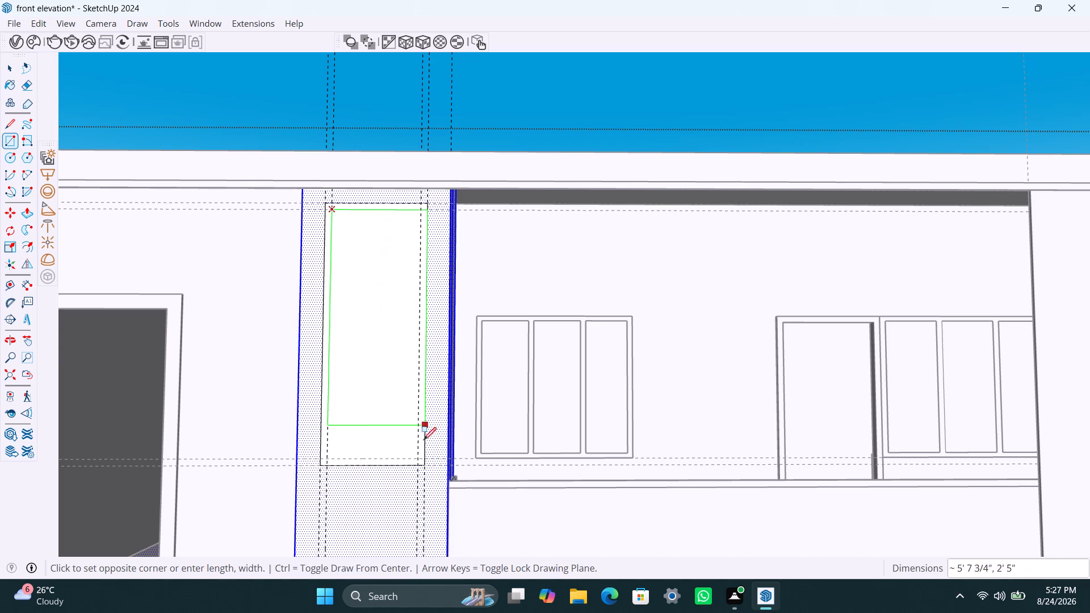
pyautogui.click(417, 458)
pyautogui.press('space')
# Push the inner rectangle about 12" into the vertical wall element to form a recessed opening, and exit the wall group.
pyautogui.click(389, 392)
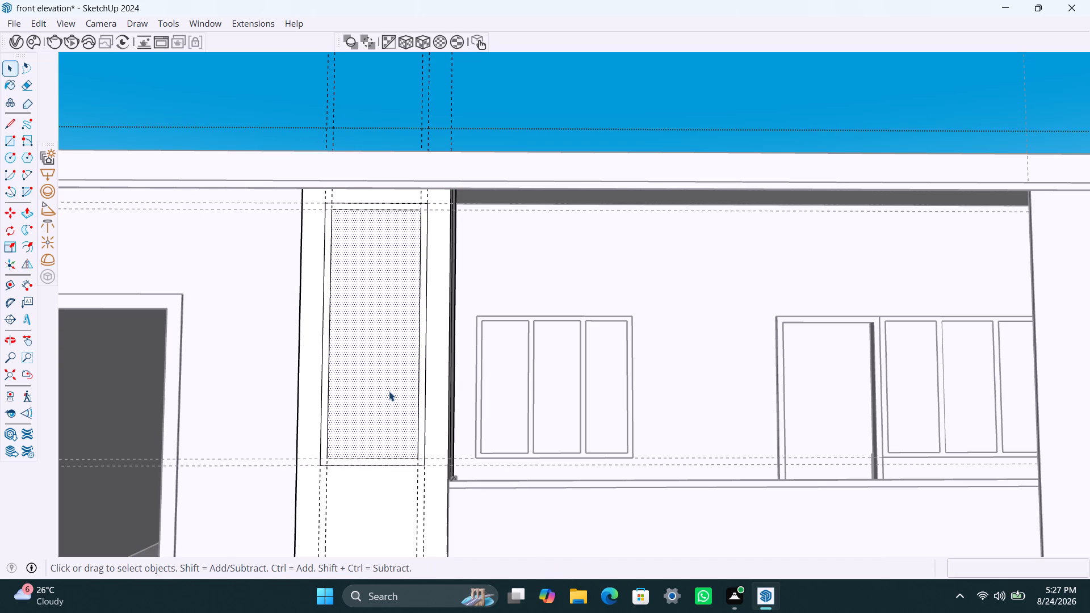
pyautogui.press('p')
pyautogui.click(389, 391)
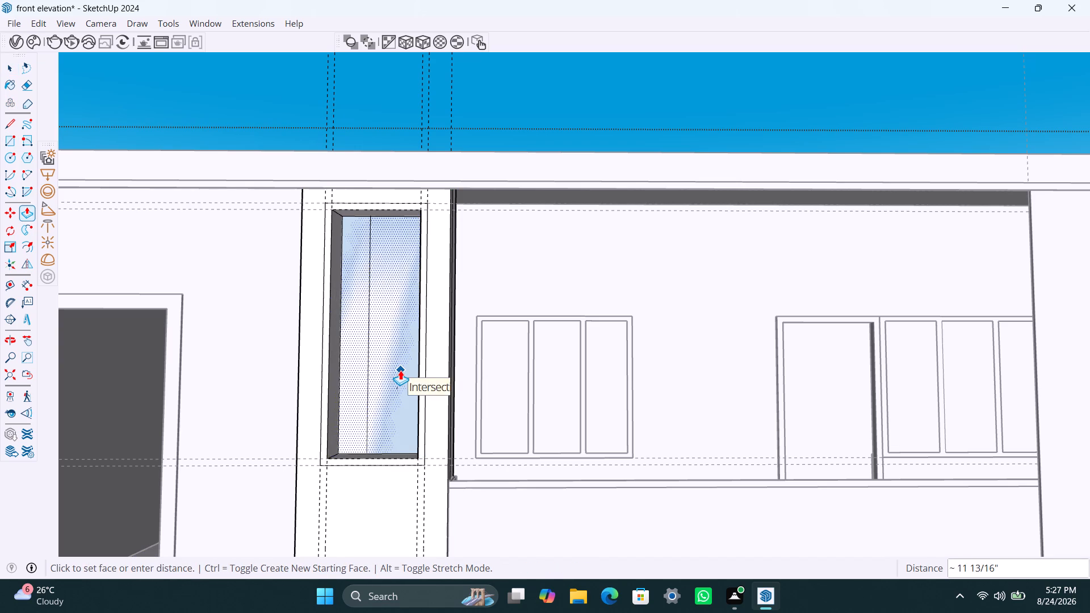
pyautogui.click(400, 370)
pyautogui.press('space')
pyautogui.click(538, 107)
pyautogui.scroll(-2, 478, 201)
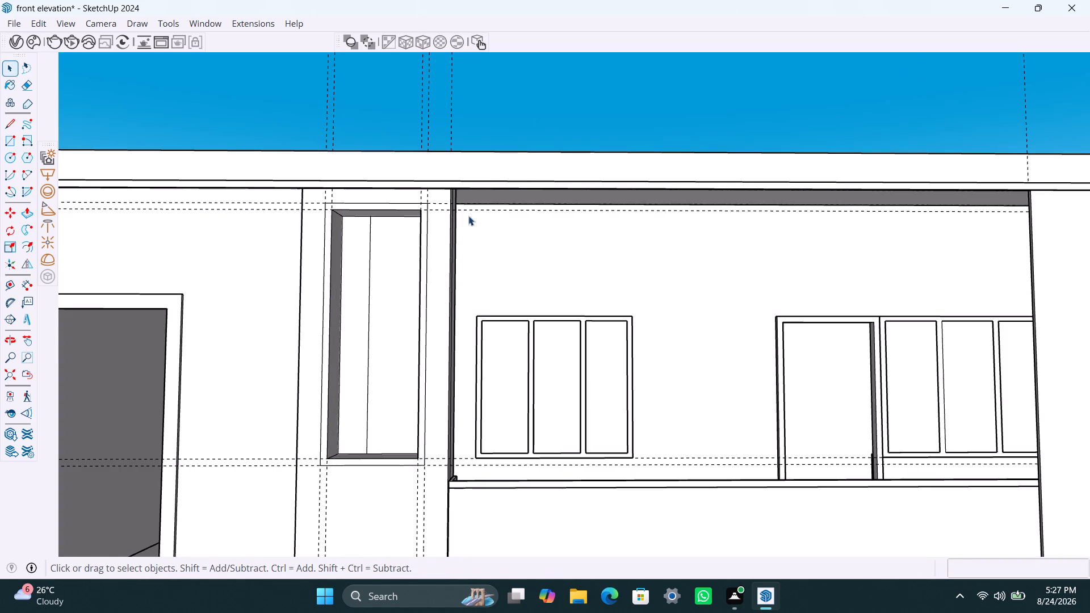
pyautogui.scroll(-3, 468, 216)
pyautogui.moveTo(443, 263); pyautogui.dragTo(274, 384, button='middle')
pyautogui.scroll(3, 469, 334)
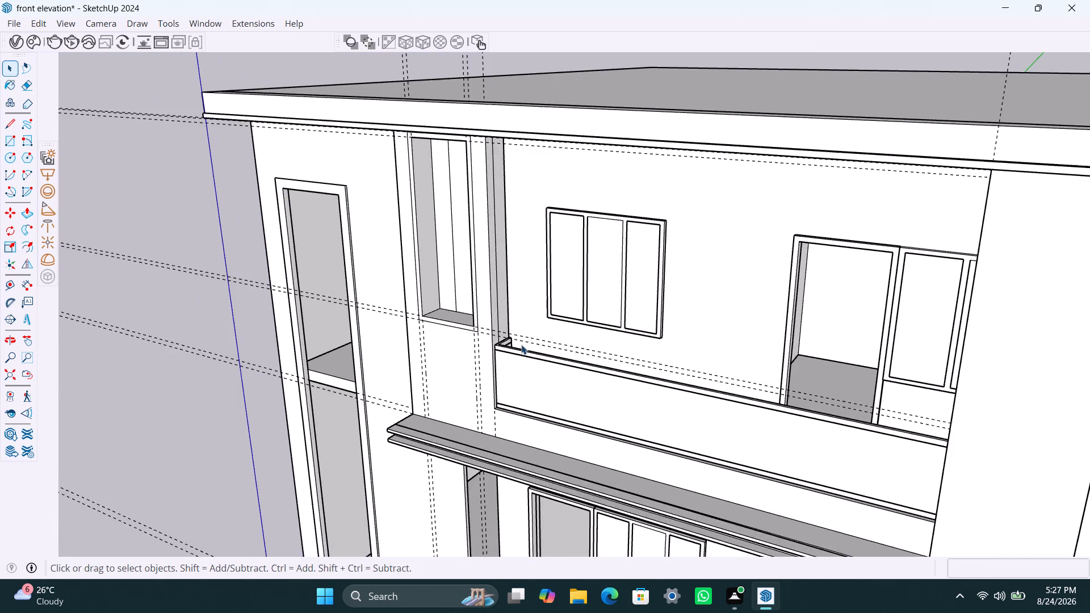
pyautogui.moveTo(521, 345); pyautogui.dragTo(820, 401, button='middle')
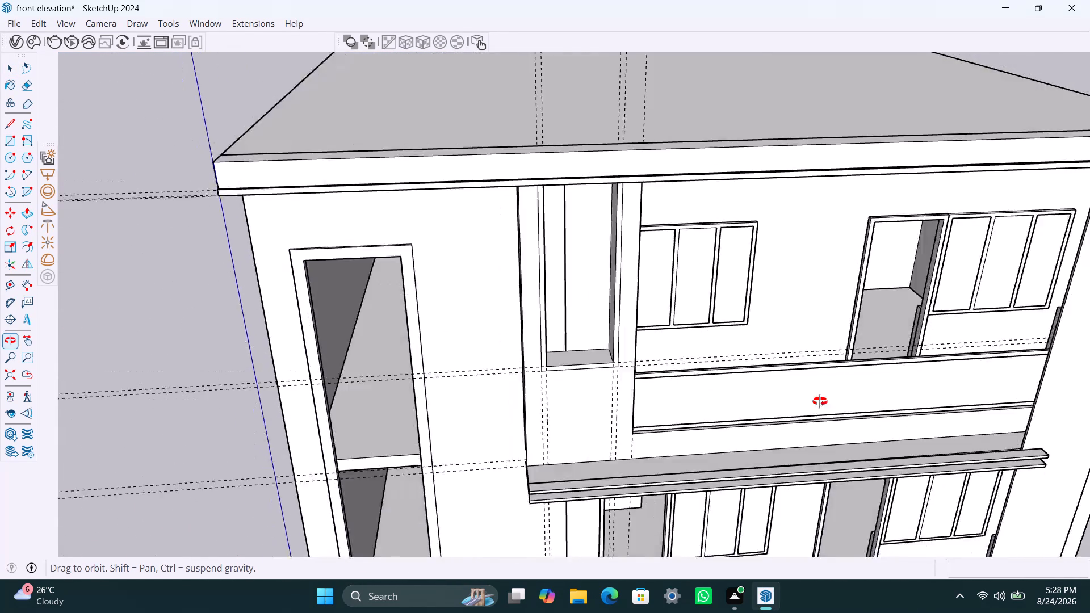
# Undo the previous recess and push the inner rectangle about 12" into the vertical wall element again.
pyautogui.moveTo(820, 401); pyautogui.dragTo(228, 341, button='middle')
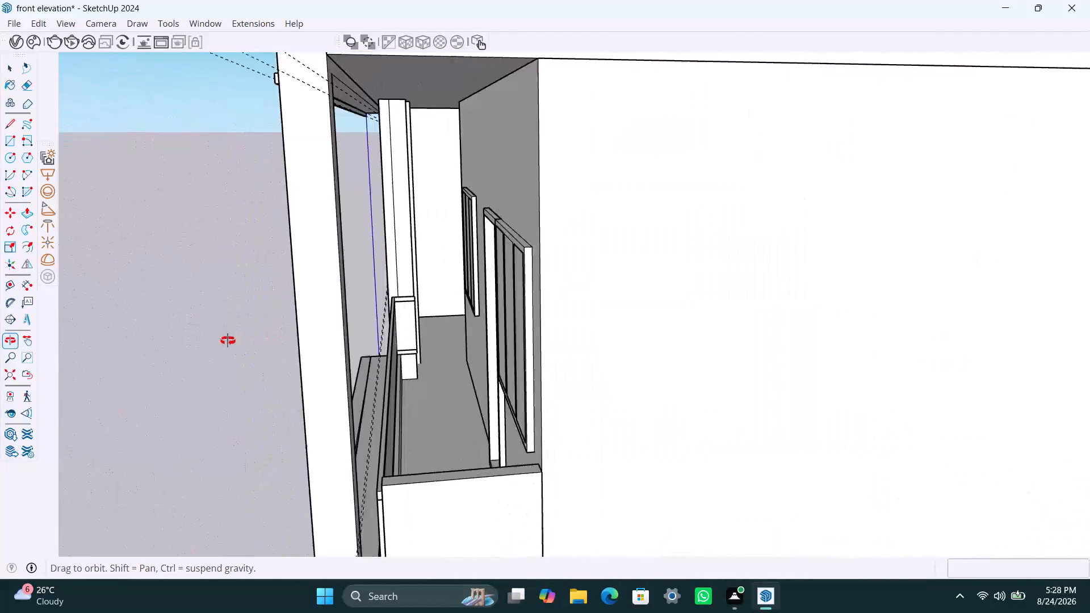
pyautogui.moveTo(228, 341); pyautogui.dragTo(622, 388, button='middle')
pyautogui.hotkey('ctrl', 'z')
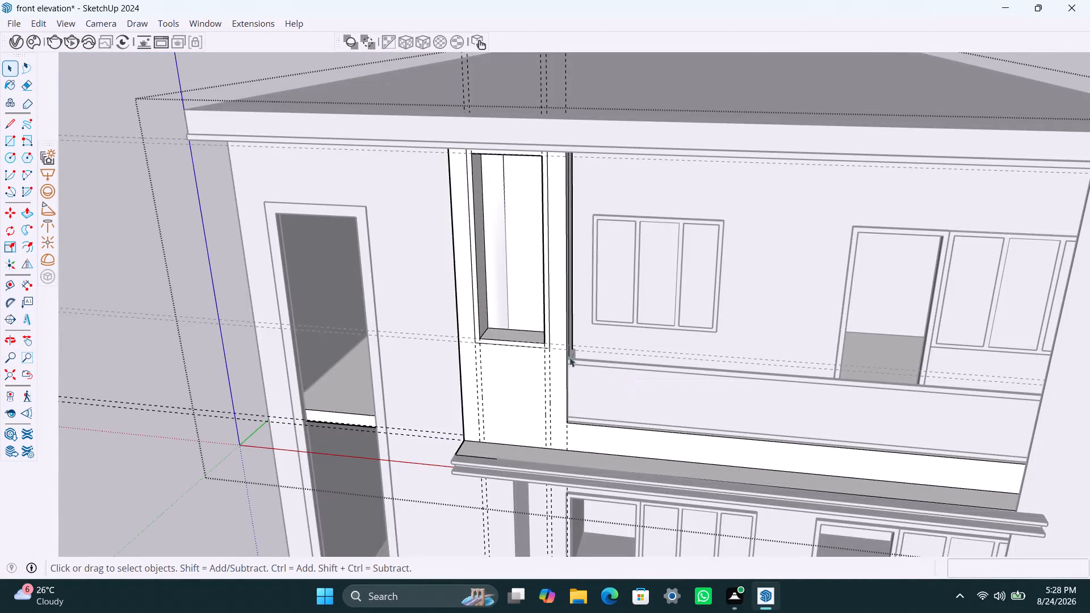
pyautogui.hotkey('ctrl', 'z')
pyautogui.click(509, 287)
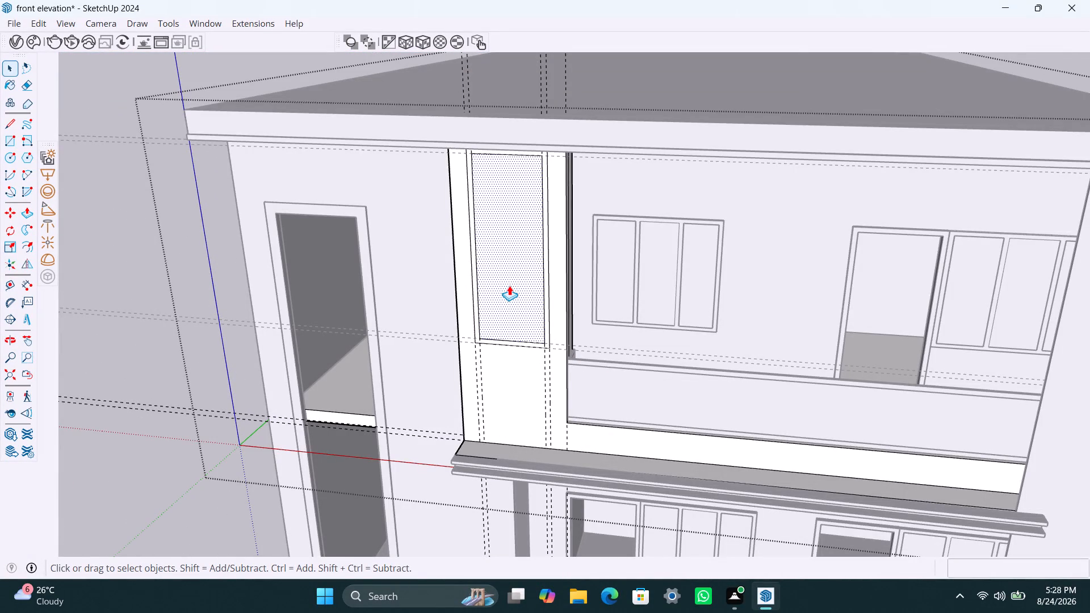
pyautogui.press('p')
pyautogui.click(509, 285)
pyautogui.click(517, 259)
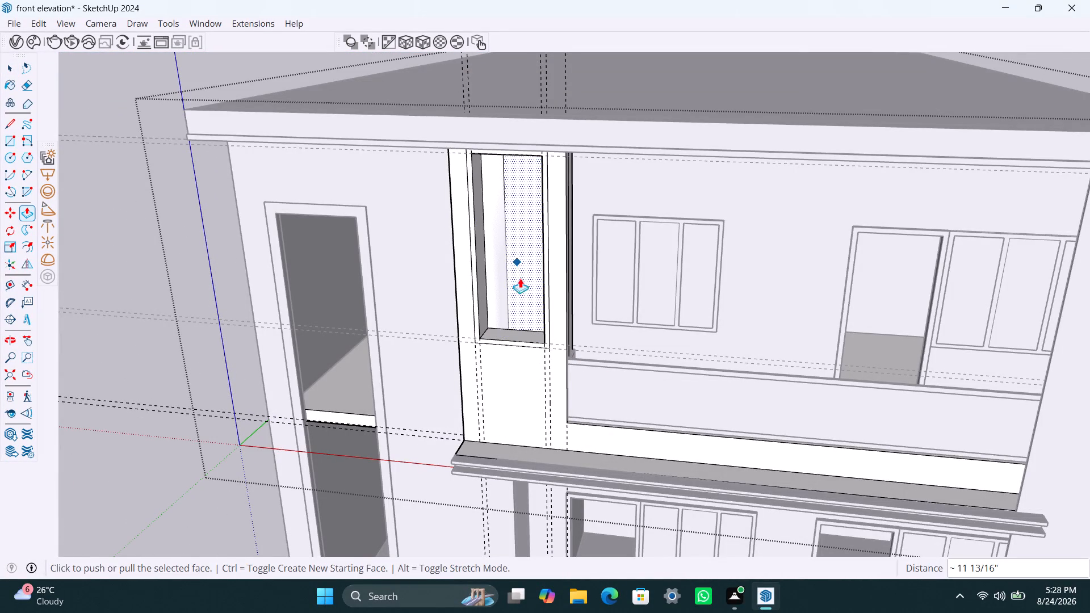
pyautogui.press('space')
# Examine the recess's back surface and how the adjoining wall group overlaps it.
pyautogui.scroll(2, 521, 322)
pyautogui.moveTo(520, 321); pyautogui.dragTo(693, 364, button='middle')
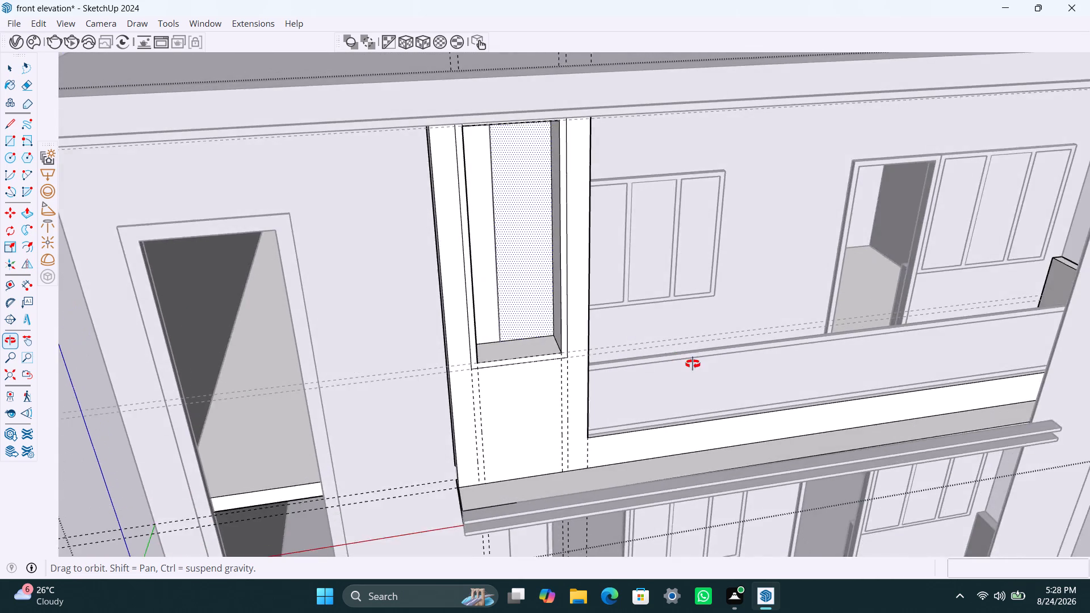
pyautogui.moveTo(693, 364); pyautogui.dragTo(694, 364, button='middle')
pyautogui.scroll(8, 537, 327)
pyautogui.moveTo(502, 351); pyautogui.dragTo(353, 369, button='middle')
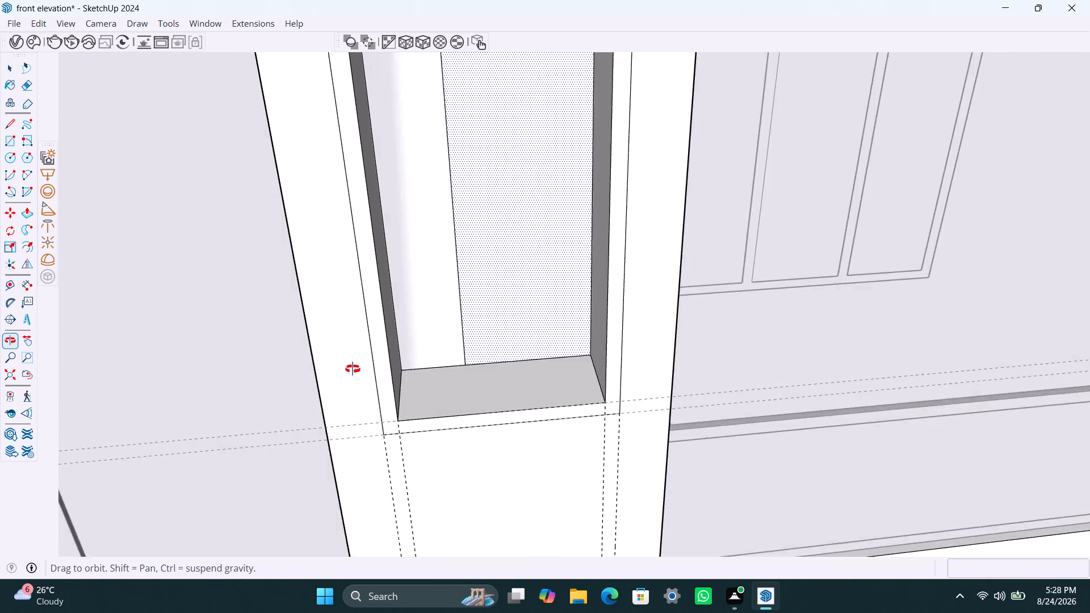
pyautogui.moveTo(353, 369); pyautogui.dragTo(310, 377, button='middle')
pyautogui.scroll(-3, 479, 334)
pyautogui.click(442, 300)
pyautogui.click(494, 297)
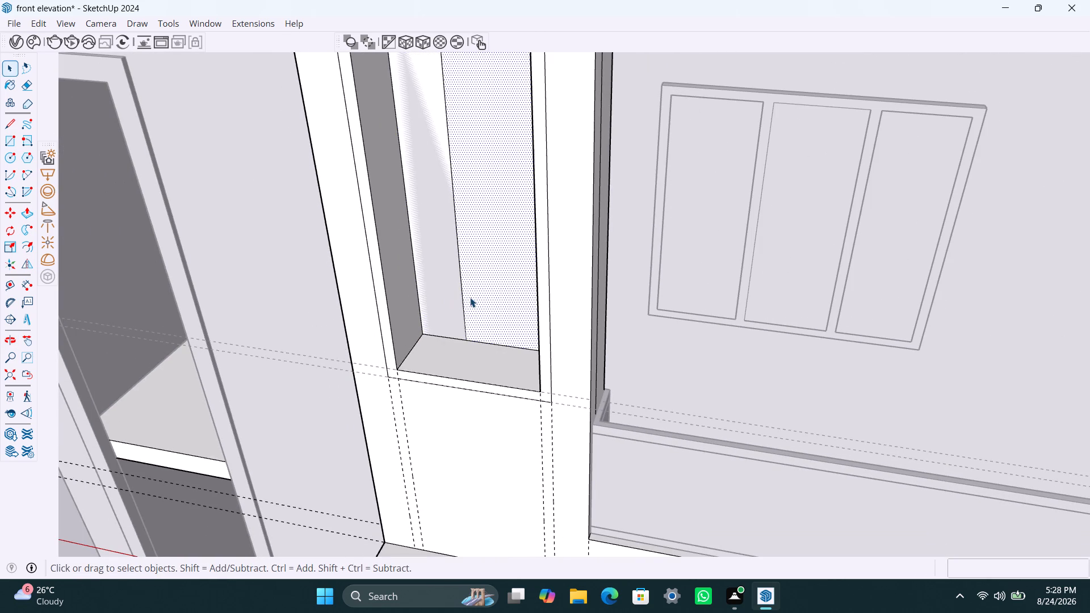
pyautogui.click(466, 302)
pyautogui.tripleClick(466, 308)
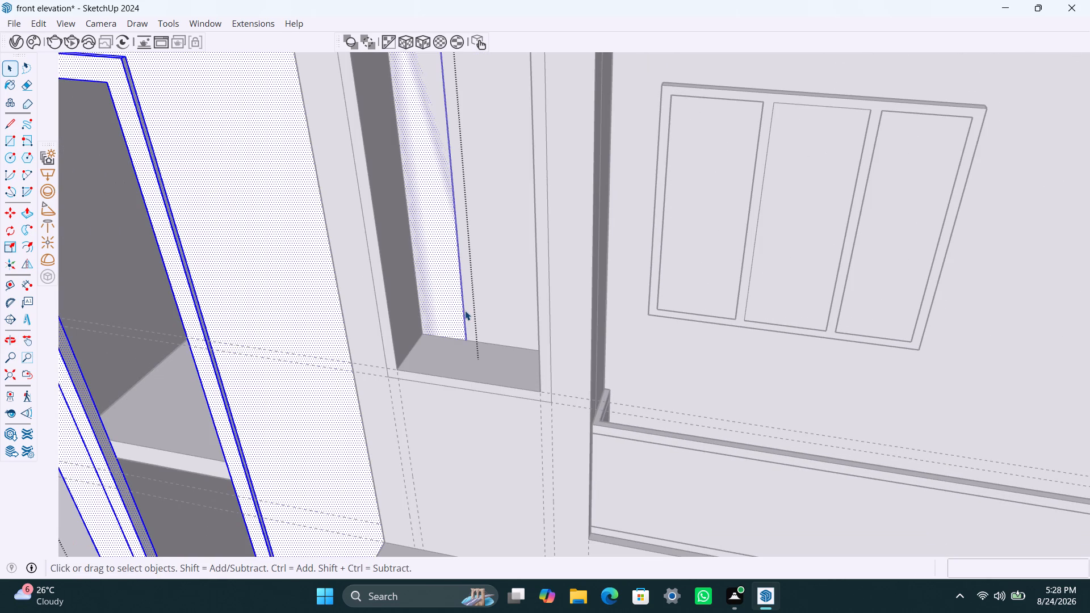
pyautogui.click(498, 297)
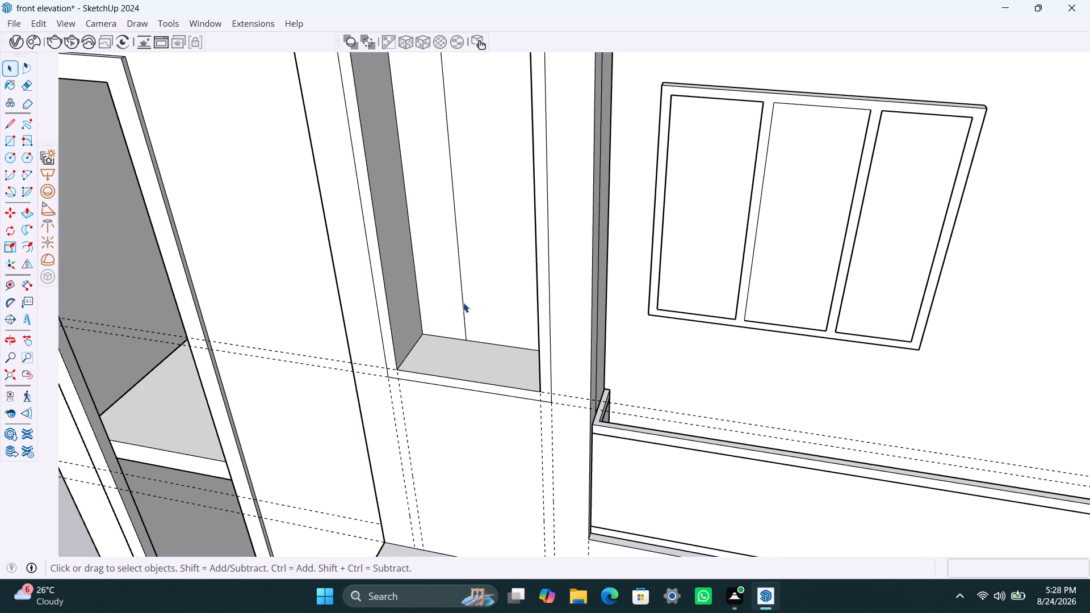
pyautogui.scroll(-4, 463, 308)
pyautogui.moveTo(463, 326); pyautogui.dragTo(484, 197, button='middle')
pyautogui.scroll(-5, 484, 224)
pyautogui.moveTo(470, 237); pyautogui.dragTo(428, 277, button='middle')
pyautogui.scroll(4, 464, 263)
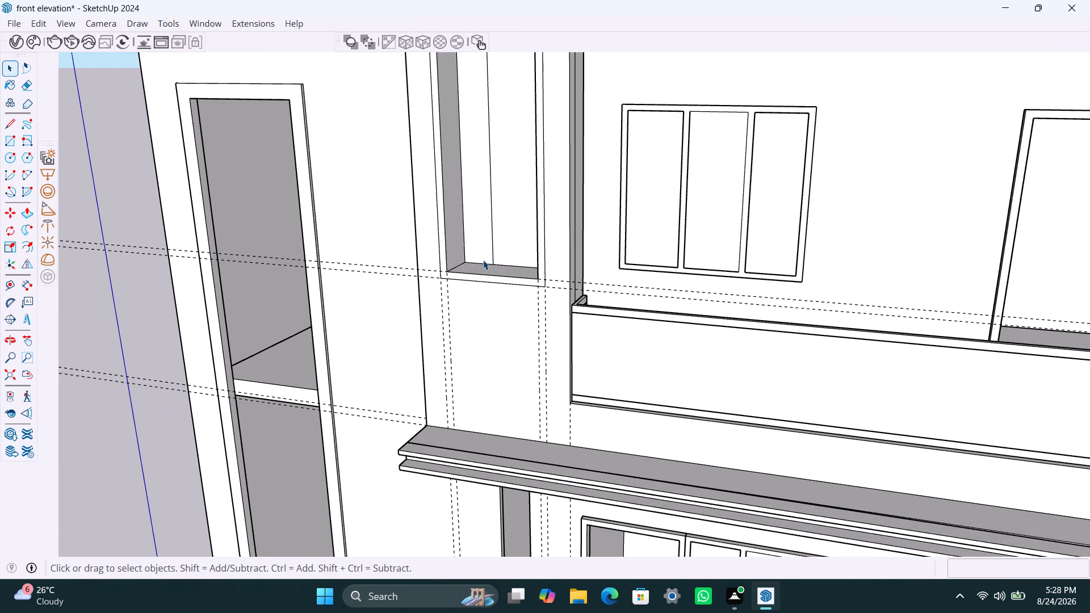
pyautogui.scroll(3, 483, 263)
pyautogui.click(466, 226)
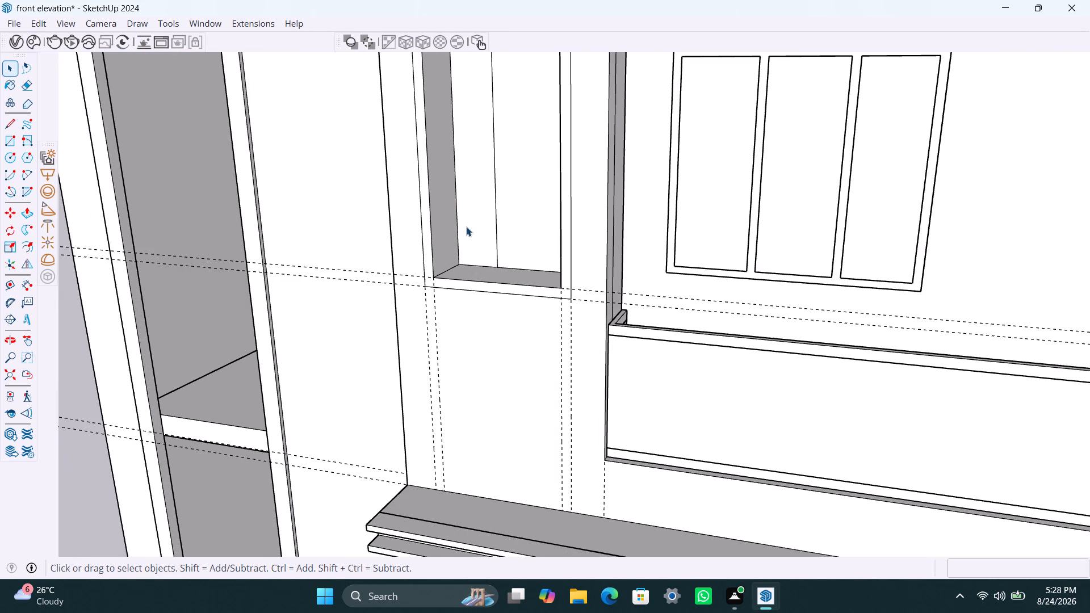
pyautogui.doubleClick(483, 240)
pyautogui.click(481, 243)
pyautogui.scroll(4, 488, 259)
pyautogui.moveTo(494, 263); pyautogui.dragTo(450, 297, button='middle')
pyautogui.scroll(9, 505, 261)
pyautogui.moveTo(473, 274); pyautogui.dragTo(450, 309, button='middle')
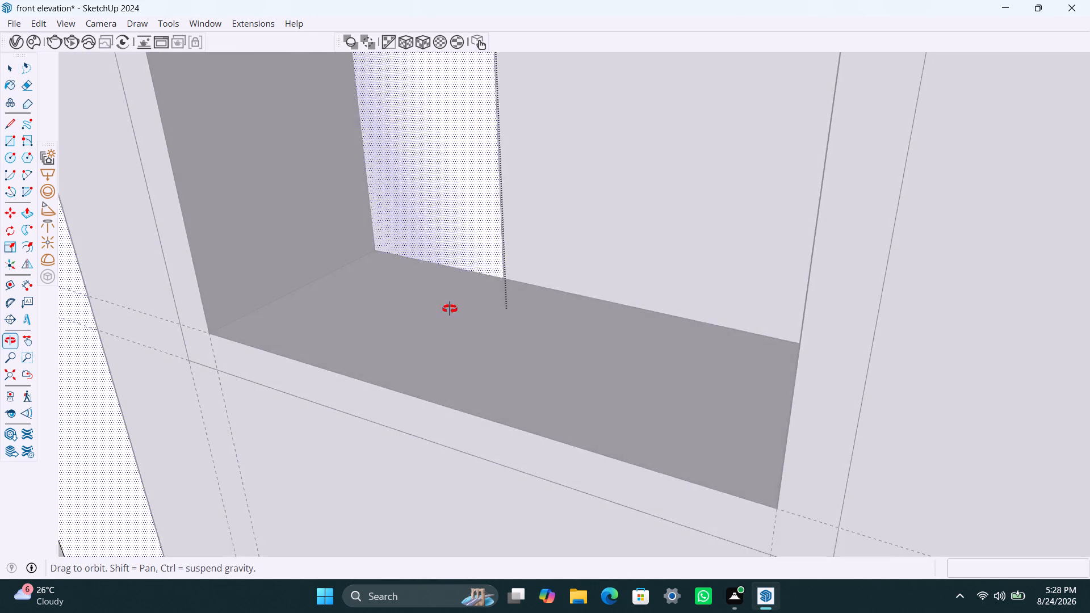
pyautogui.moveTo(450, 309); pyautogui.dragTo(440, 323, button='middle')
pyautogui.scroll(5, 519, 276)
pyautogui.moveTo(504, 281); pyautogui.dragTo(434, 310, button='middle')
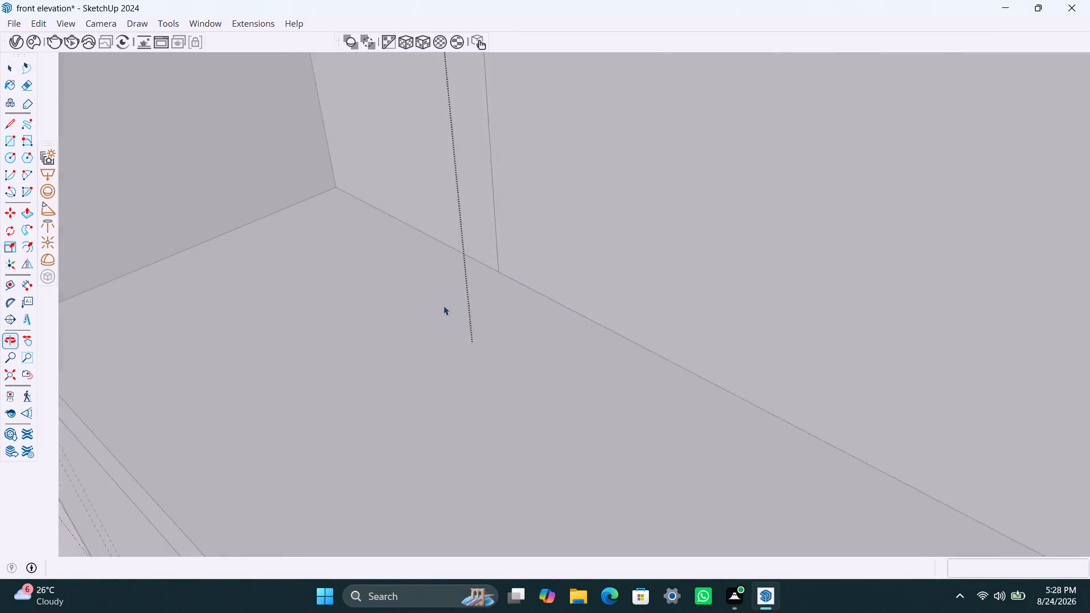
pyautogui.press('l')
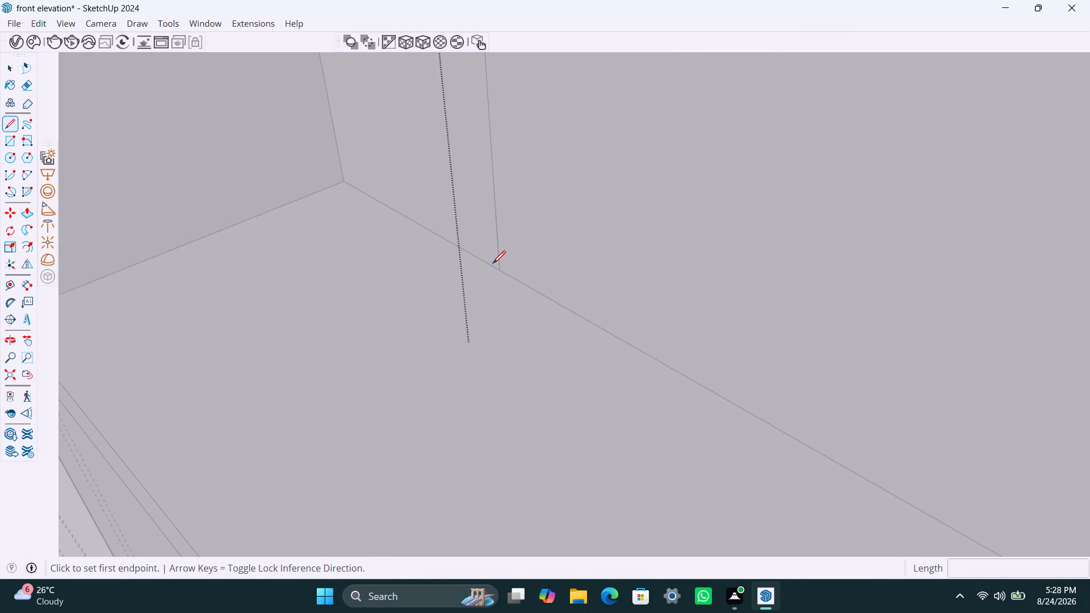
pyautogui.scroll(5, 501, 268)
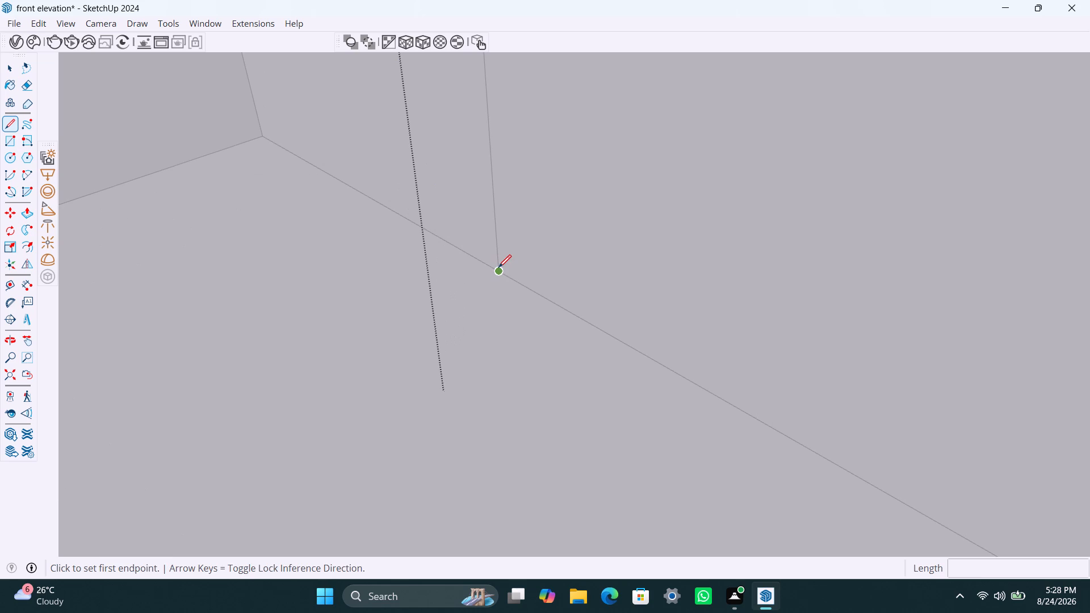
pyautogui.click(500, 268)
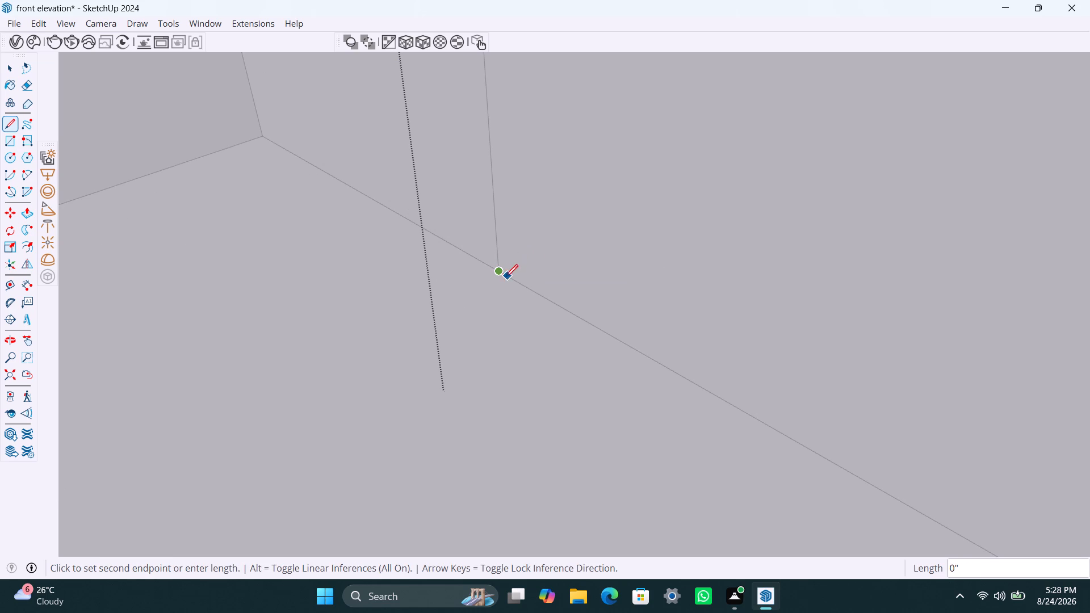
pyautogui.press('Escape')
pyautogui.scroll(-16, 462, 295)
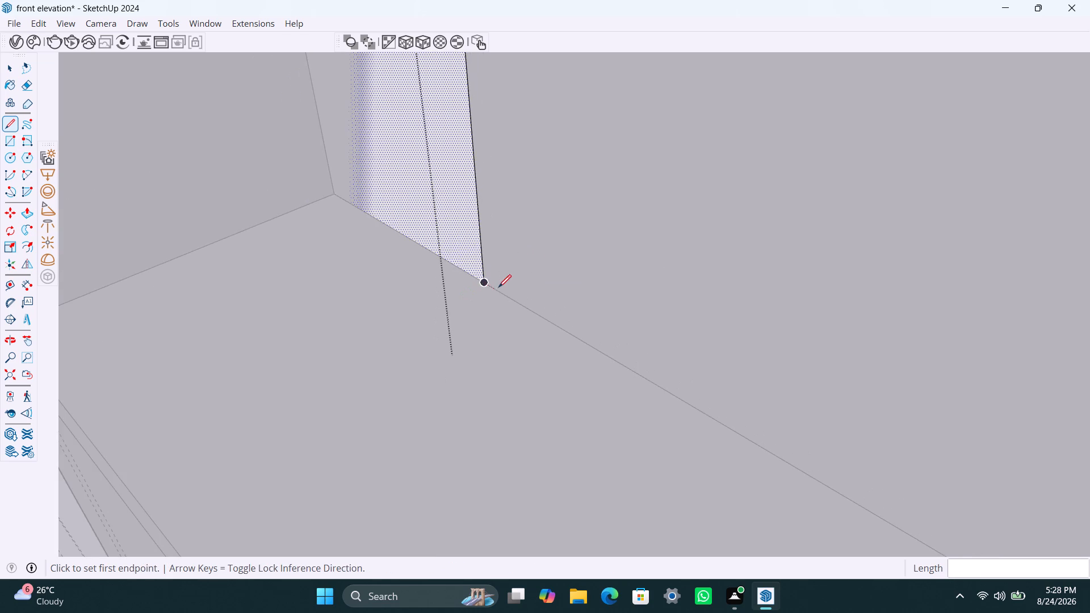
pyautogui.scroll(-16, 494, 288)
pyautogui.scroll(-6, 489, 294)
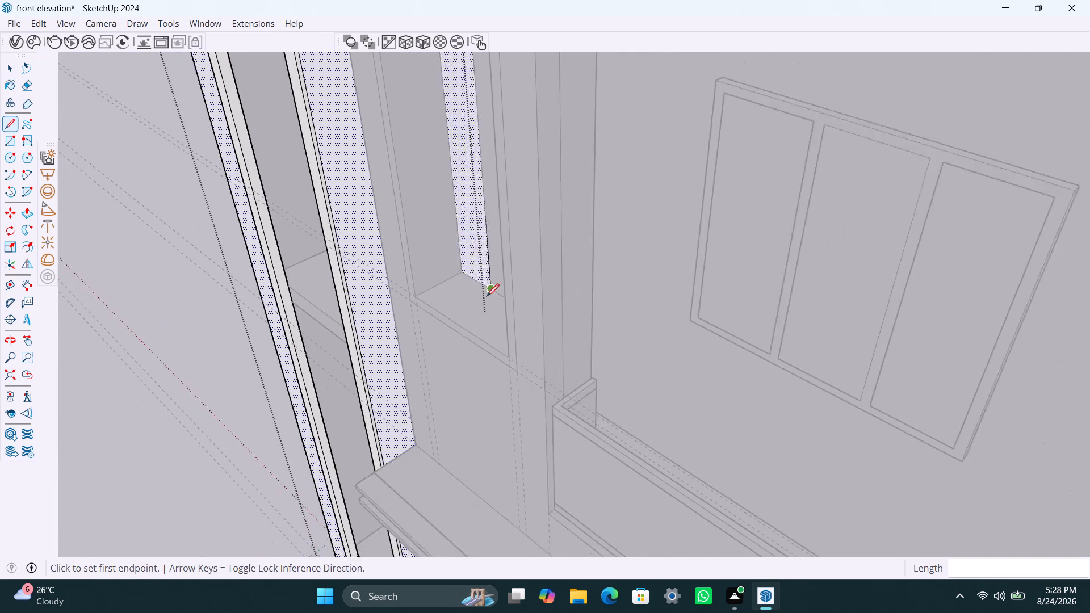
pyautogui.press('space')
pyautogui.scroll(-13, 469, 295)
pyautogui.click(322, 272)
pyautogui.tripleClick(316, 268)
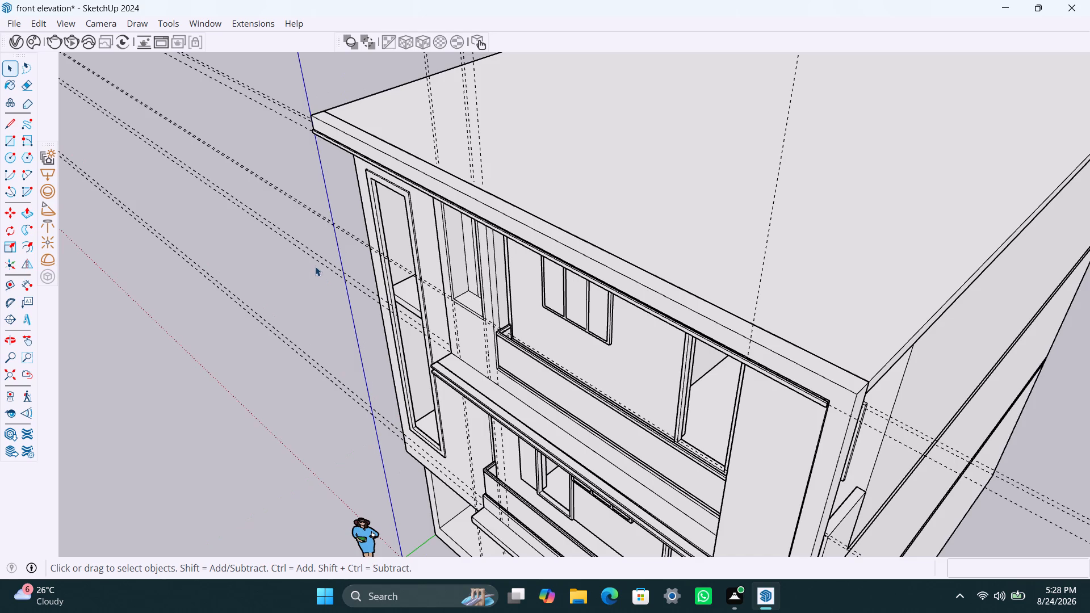
# Open the vertical wall element's group and delete the back face of the recess.
pyautogui.scroll(6, 471, 288)
pyautogui.moveTo(505, 292); pyautogui.dragTo(630, 281, button='middle')
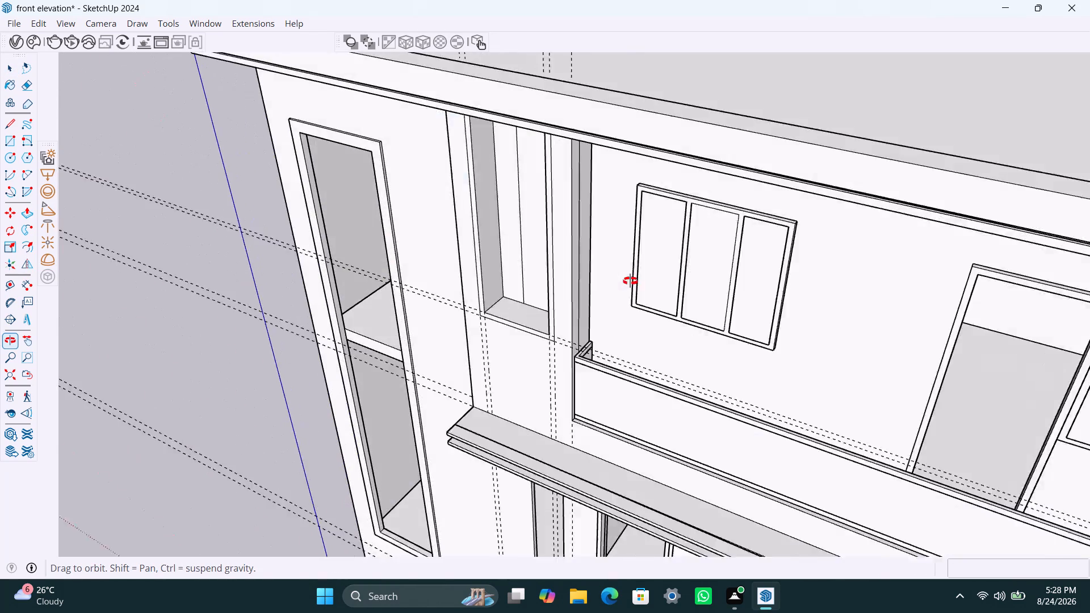
pyautogui.moveTo(630, 281); pyautogui.dragTo(769, 280, button='middle')
pyautogui.scroll(3, 666, 272)
pyautogui.moveTo(656, 279); pyautogui.dragTo(652, 282, button='middle')
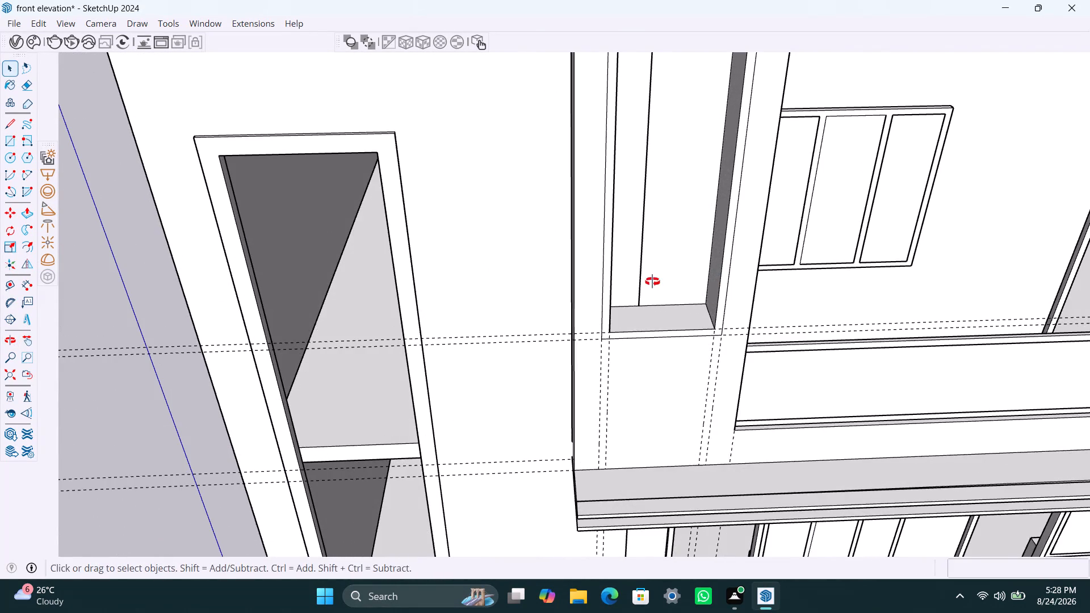
pyautogui.moveTo(652, 282); pyautogui.dragTo(643, 283, button='middle')
pyautogui.scroll(5, 643, 284)
pyautogui.moveTo(644, 284); pyautogui.dragTo(623, 284, button='middle')
pyautogui.scroll(4, 647, 310)
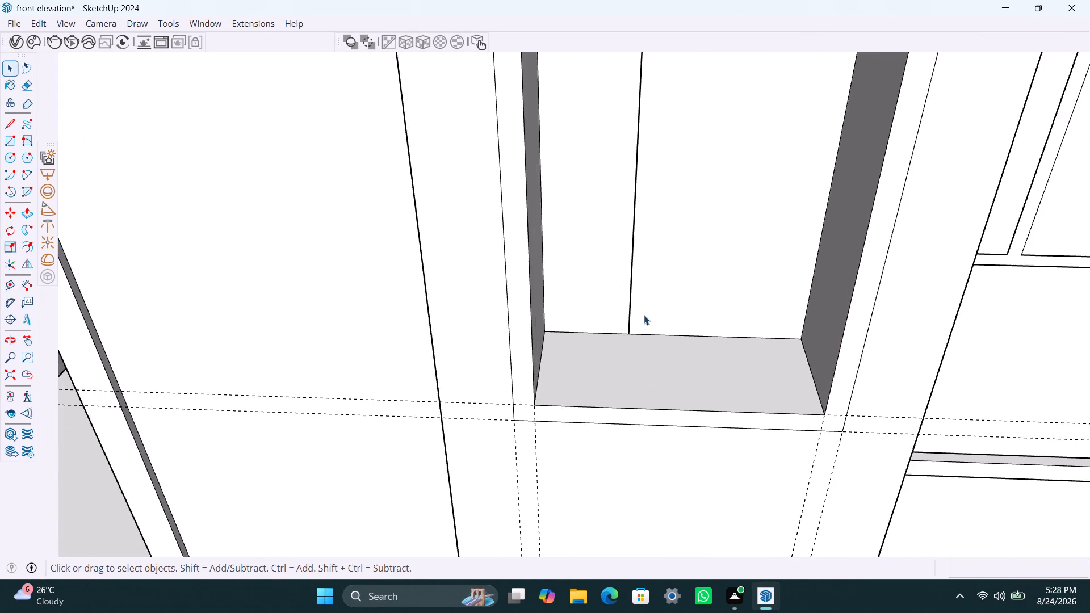
pyautogui.scroll(10, 637, 324)
pyautogui.middleClick(645, 397)
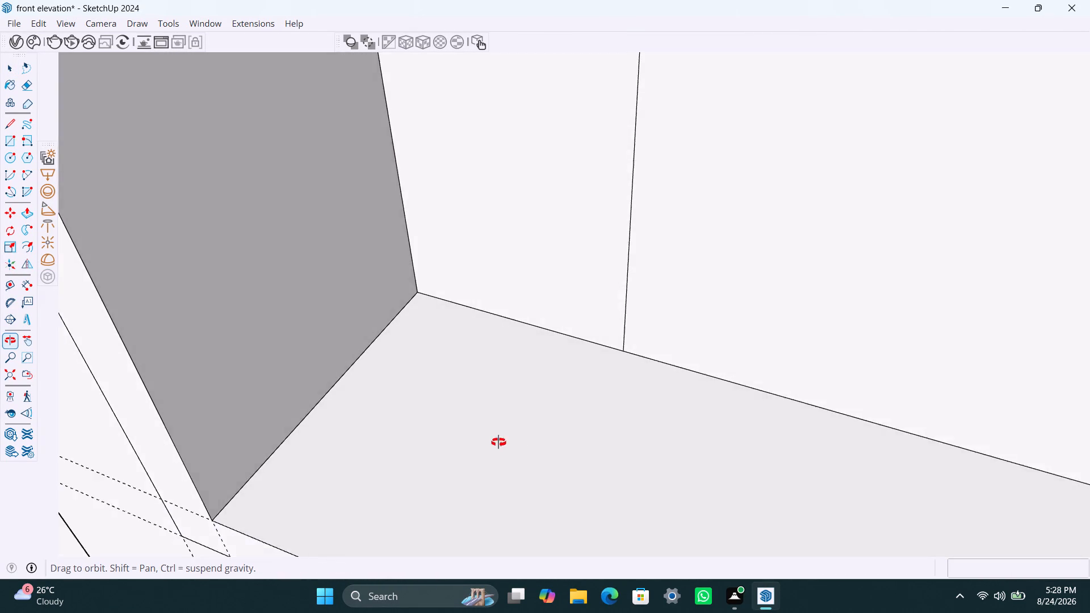
pyautogui.click(740, 329)
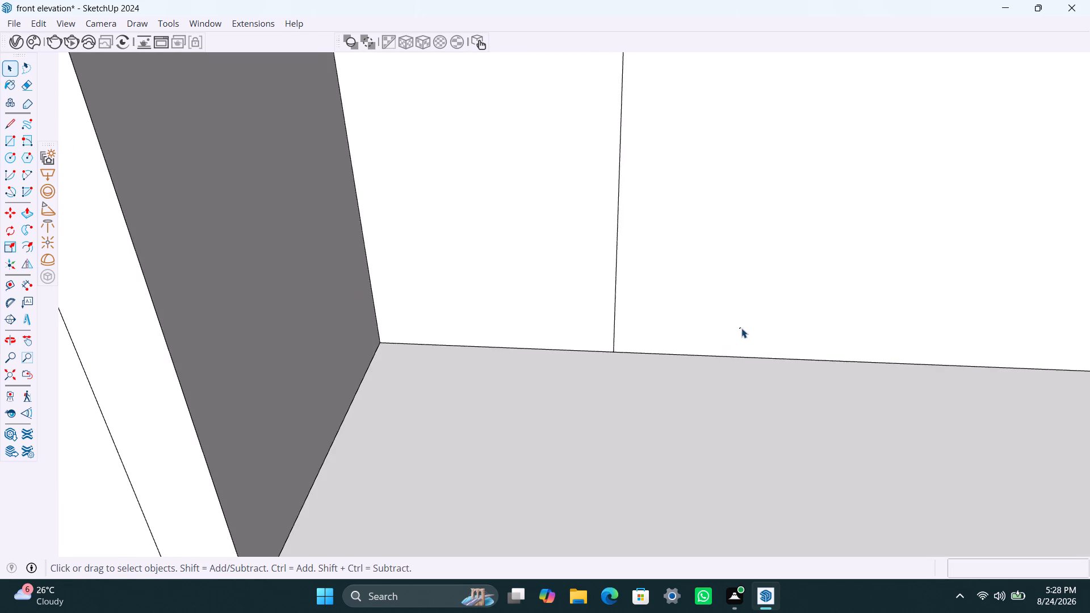
pyautogui.tripleClick(741, 328)
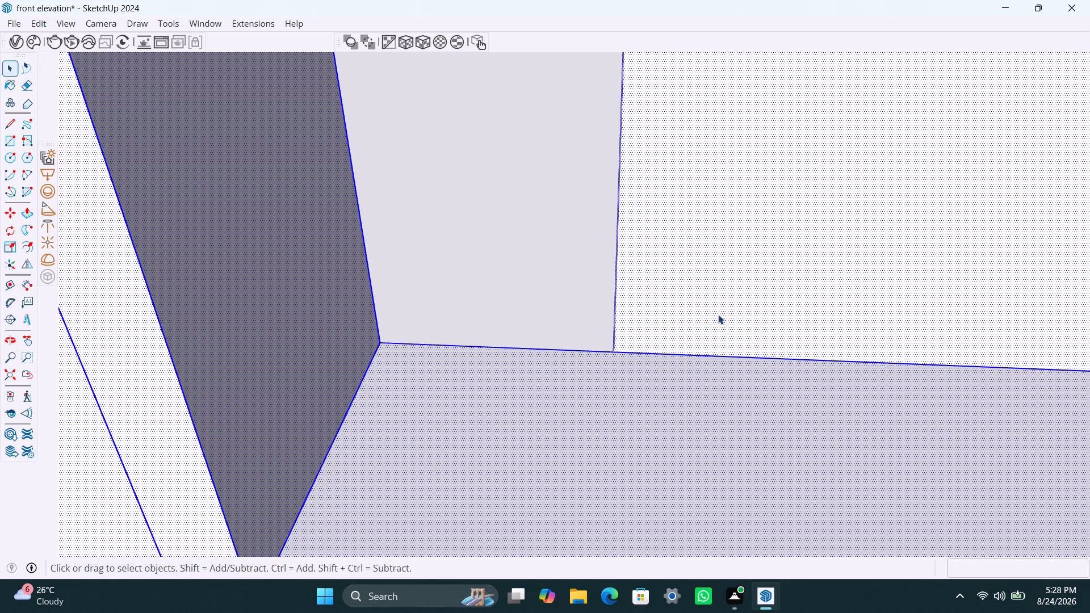
pyautogui.click(731, 310)
pyautogui.press('Delete')
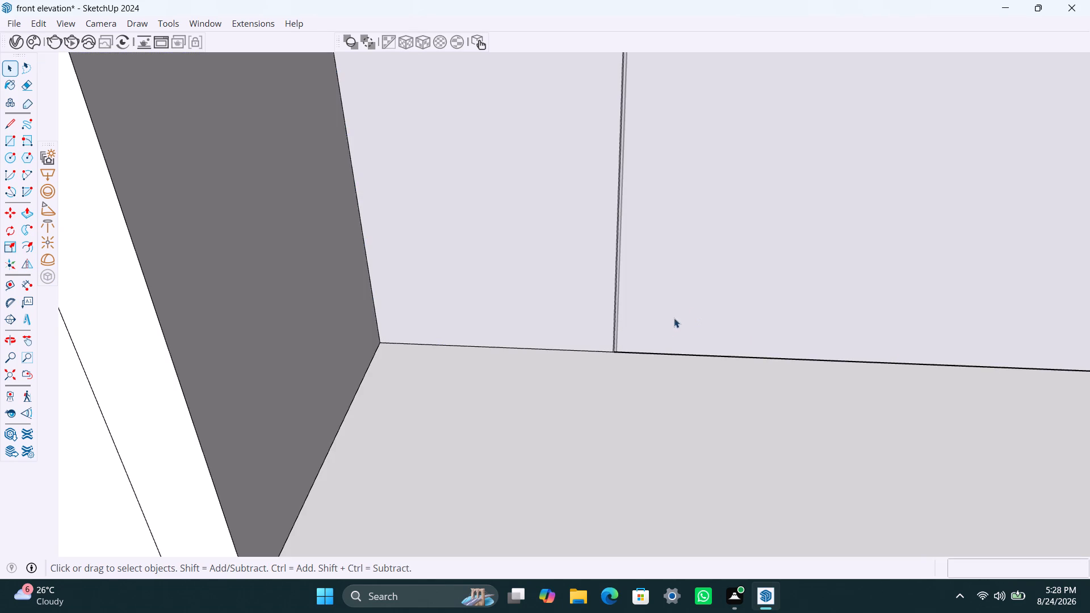
# Open the adjoining wall group behind the recess and draw a line about 2" long across its narrow end face from the bottom corner.
pyautogui.scroll(4, 650, 345)
pyautogui.moveTo(638, 346); pyautogui.dragTo(614, 358, button='middle')
pyautogui.scroll(-2, 614, 362)
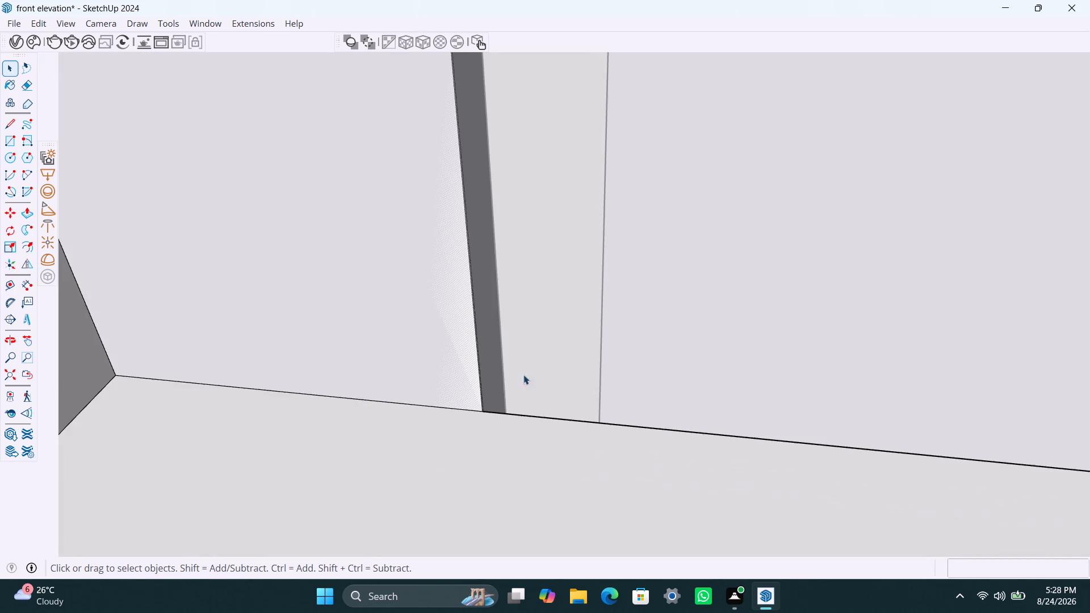
pyautogui.scroll(3, 506, 392)
pyautogui.click(487, 402)
pyautogui.doubleClick(487, 402)
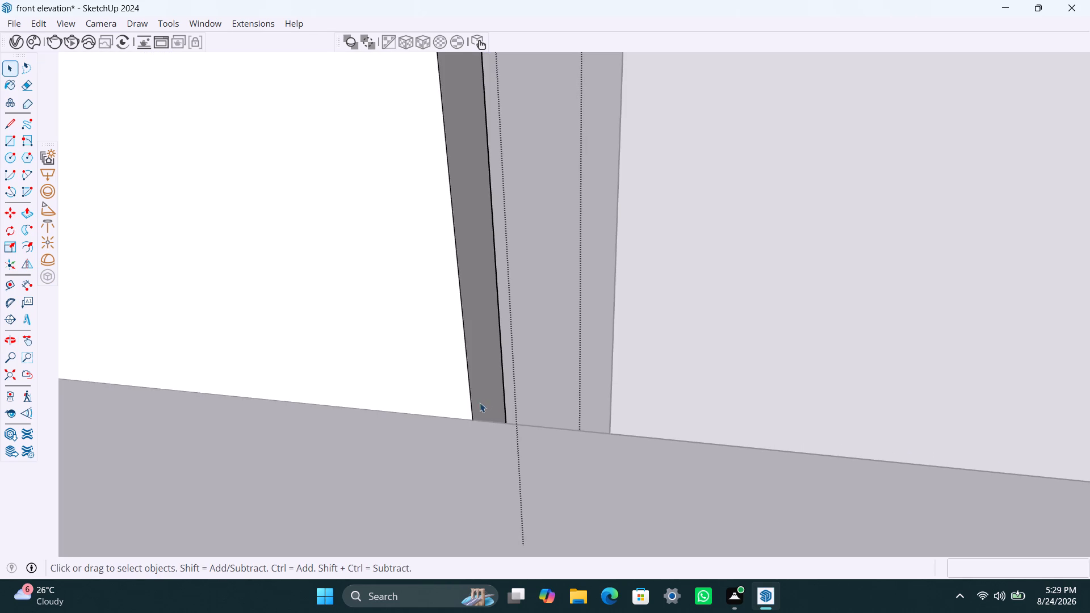
pyautogui.click(475, 400)
pyautogui.press('l')
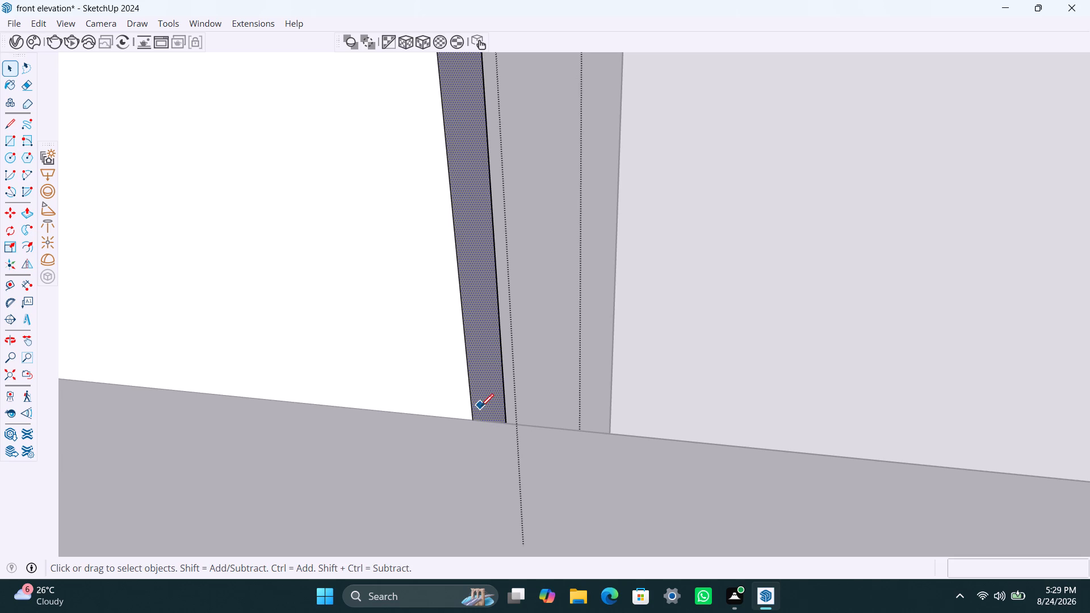
pyautogui.click(475, 419)
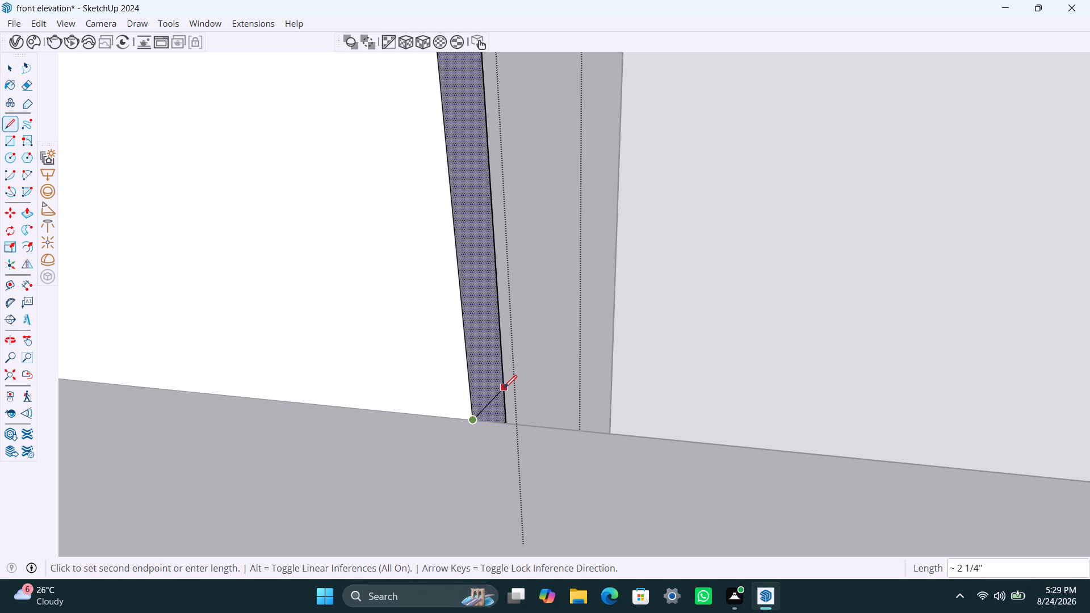
pyautogui.click(501, 341)
pyautogui.press('space')
# Draw a diagonal line about 2" long across the wall's narrow end face, starting from its top corner behind the tall opening.
pyautogui.click(489, 340)
pyautogui.scroll(-6, 489, 323)
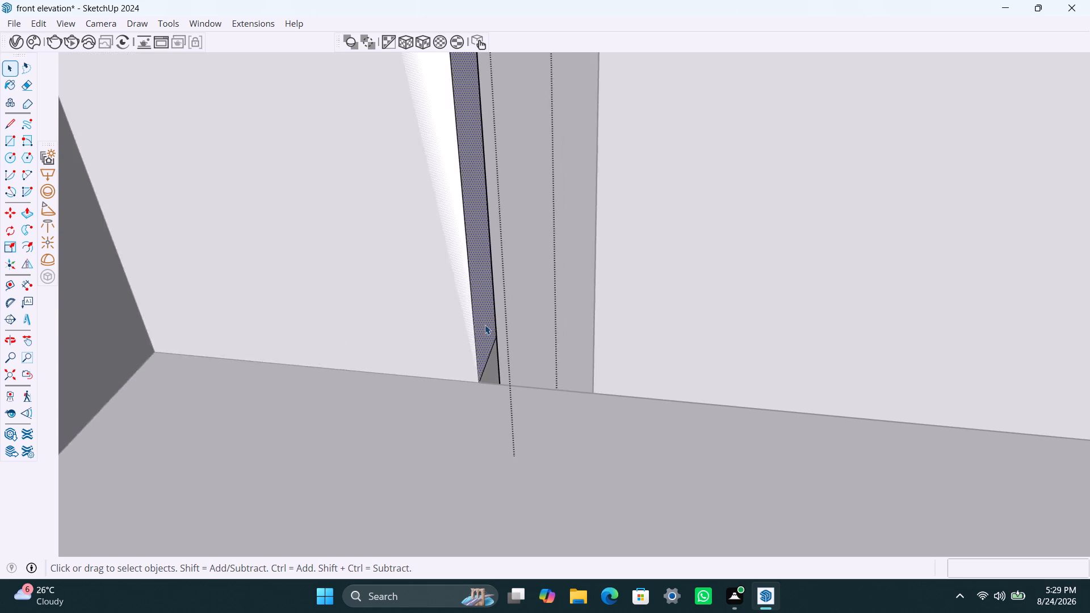
pyautogui.scroll(-5, 485, 325)
pyautogui.keyDown('shift'); pyautogui.moveTo(486, 338); pyautogui.dragTo(473, 471, button='middle'); pyautogui.keyUp('shift')
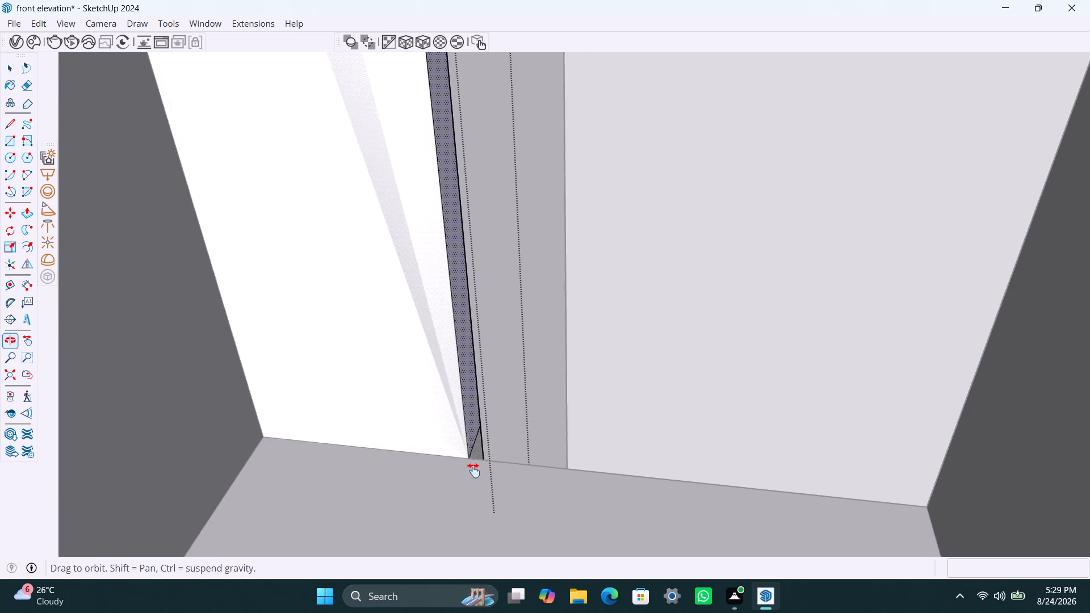
pyautogui.keyDown('shift'); pyautogui.moveTo(473, 471); pyautogui.dragTo(473, 482, button='middle'); pyautogui.keyUp('shift')
pyautogui.scroll(-7, 484, 364)
pyautogui.moveTo(487, 355); pyautogui.dragTo(487, 455, button='middle')
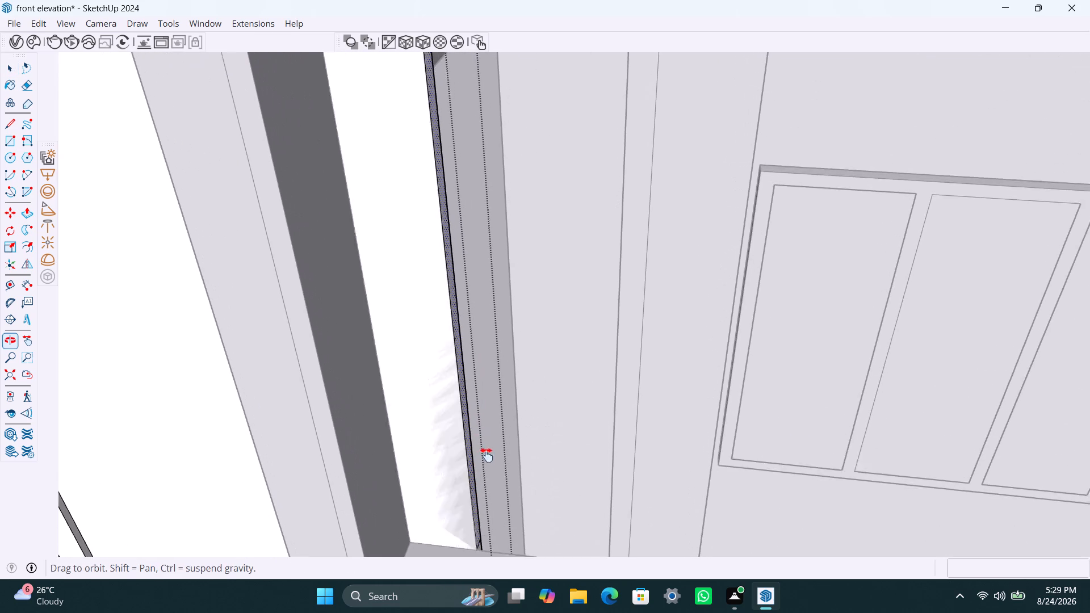
pyautogui.moveTo(487, 455); pyautogui.dragTo(489, 493, button='middle')
pyautogui.scroll(-4, 474, 393)
pyautogui.moveTo(473, 389); pyautogui.dragTo(469, 333, button='middle')
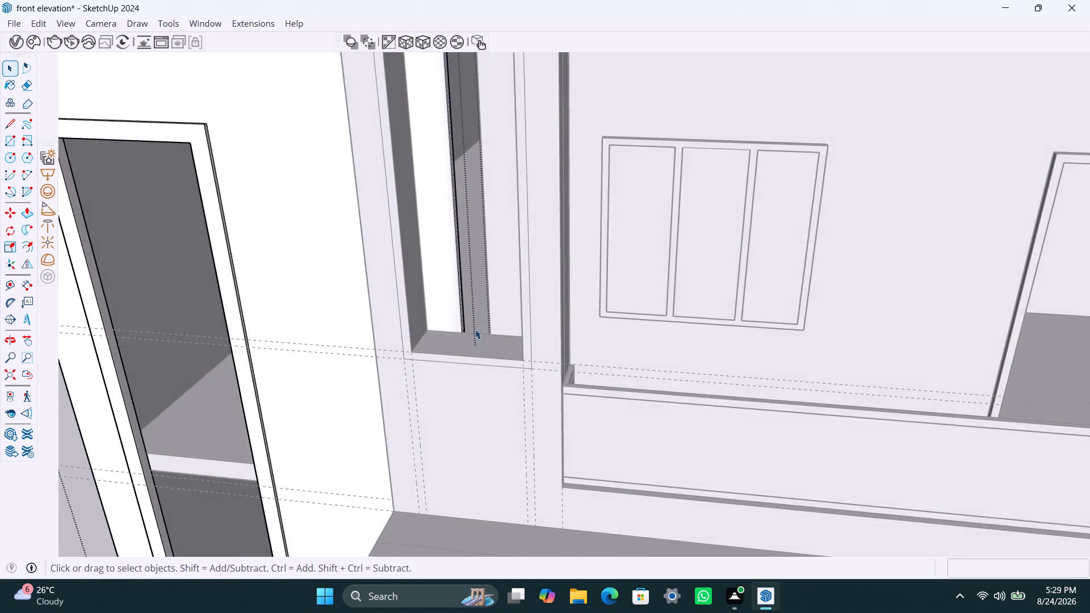
pyautogui.scroll(-2, 476, 329)
pyautogui.moveTo(487, 322); pyautogui.dragTo(478, 399, button='middle')
pyautogui.scroll(4, 462, 261)
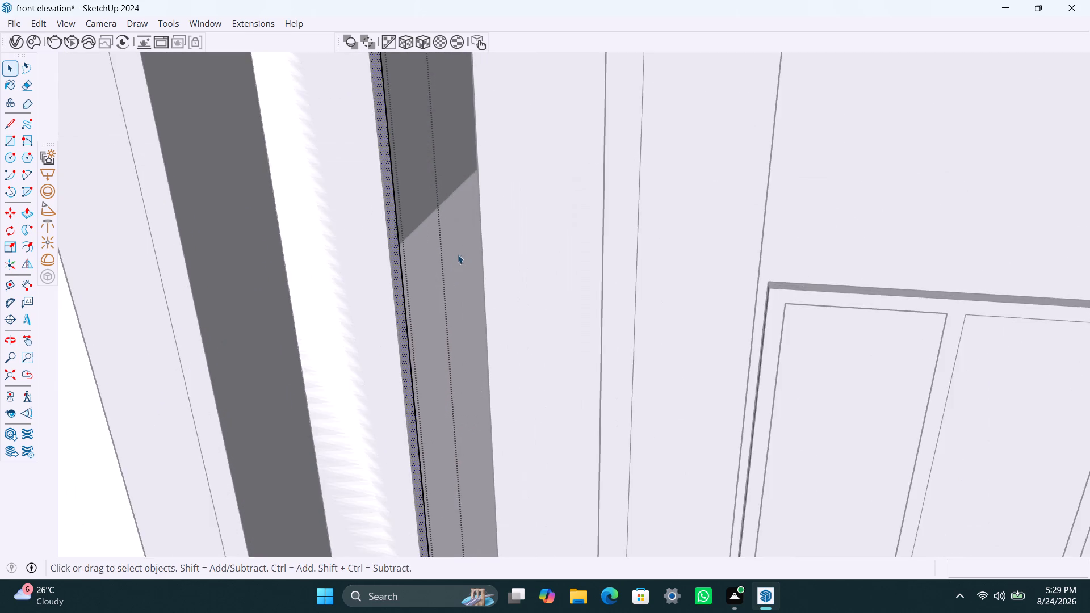
pyautogui.middleClick(458, 254)
pyautogui.scroll(-9, 459, 266)
pyautogui.moveTo(454, 293); pyautogui.dragTo(509, 338, button='middle')
pyautogui.scroll(-6, 550, 427)
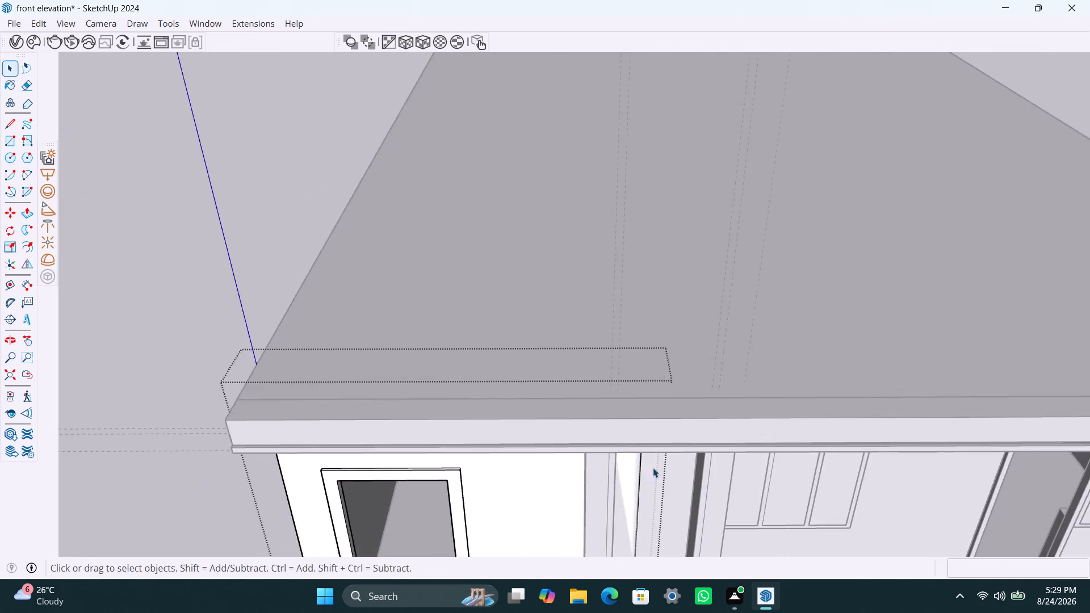
pyautogui.moveTo(653, 468); pyautogui.dragTo(524, 123, button='middle')
pyautogui.scroll(6, 613, 452)
pyautogui.moveTo(651, 414); pyautogui.dragTo(610, 413, button='middle')
pyautogui.scroll(6, 630, 380)
pyautogui.scroll(5, 648, 330)
pyautogui.moveTo(665, 363); pyautogui.dragTo(663, 363, button='middle')
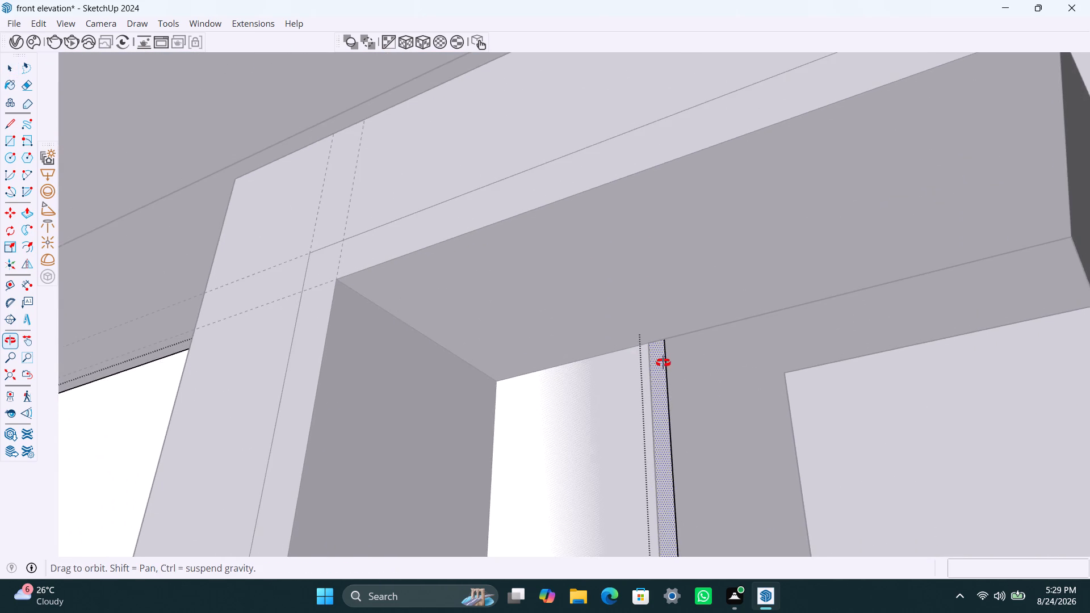
pyautogui.moveTo(663, 363); pyautogui.dragTo(657, 364, button='middle')
pyautogui.scroll(10, 655, 352)
pyautogui.press('l')
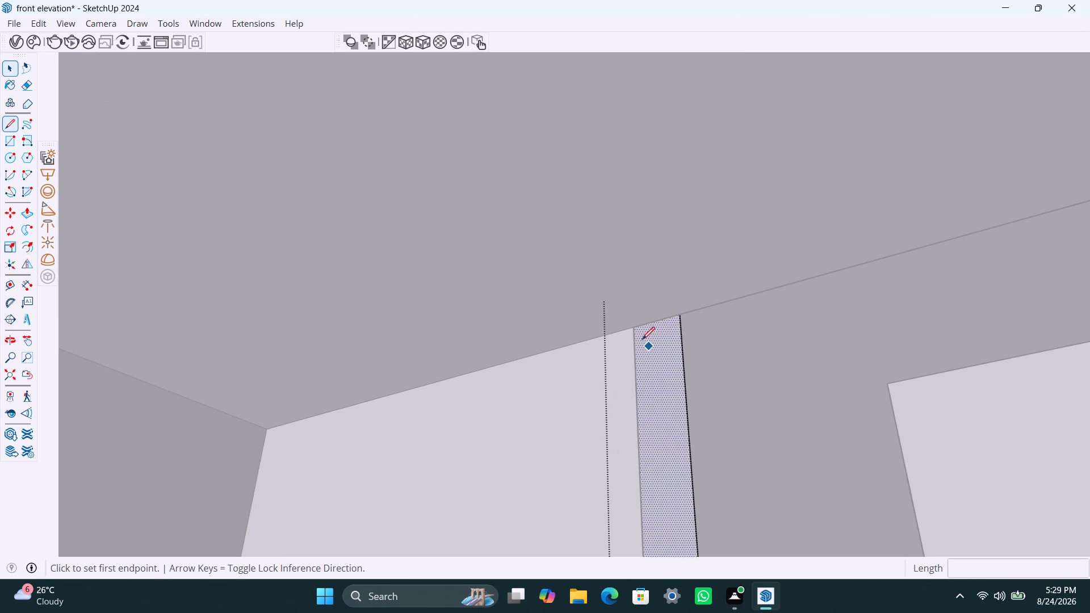
pyautogui.click(635, 330)
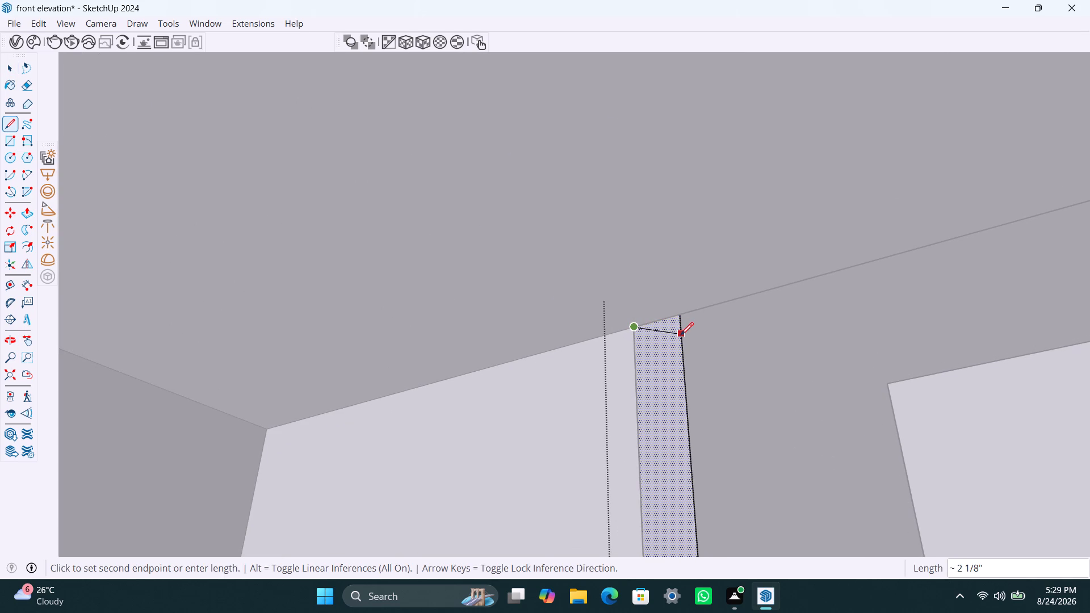
pyautogui.click(687, 376)
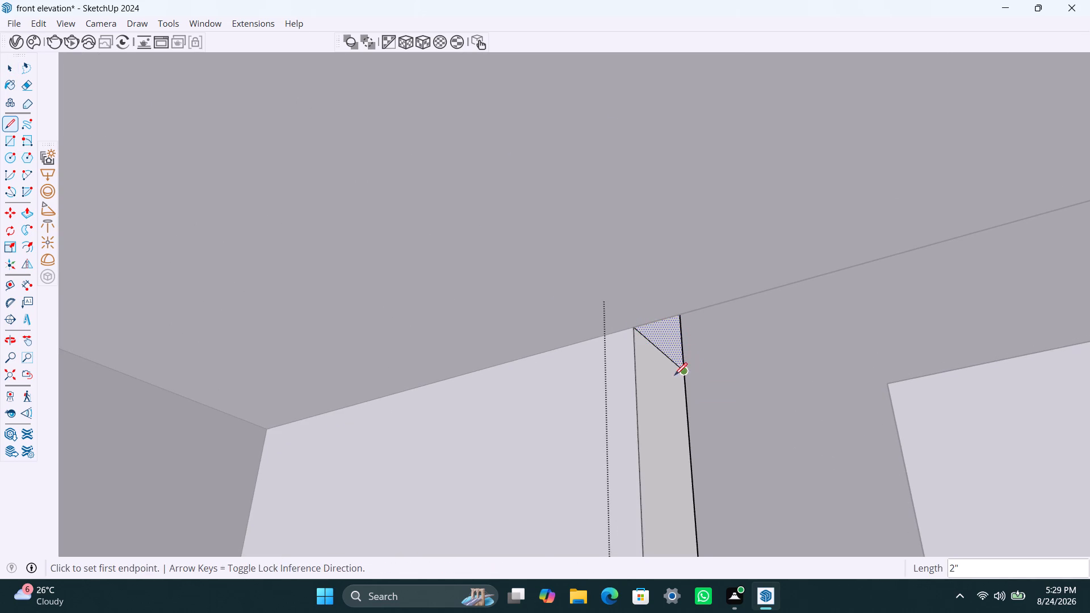
pyautogui.press('space')
# Push the end-face portion between the two diagonal lines back about 8 15/16" to the opening's opposite side edge.
pyautogui.click(664, 404)
pyautogui.press('p')
pyautogui.click(663, 410)
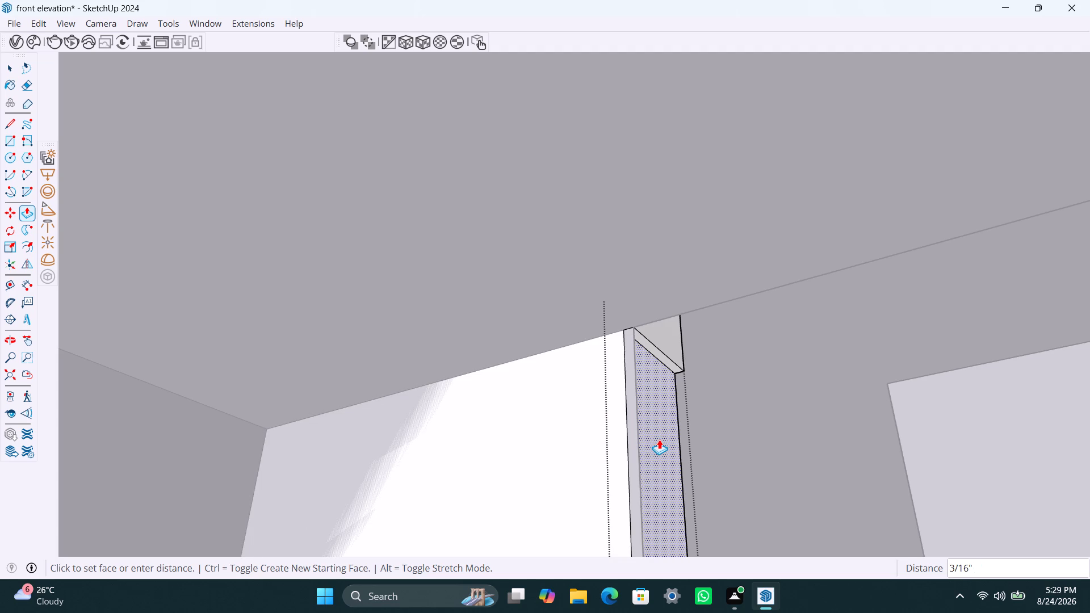
pyautogui.click(258, 481)
pyautogui.moveTo(258, 481); pyautogui.dragTo(399, 462)
pyautogui.press('space')
# In the vertical wall element's group, delete the remaining face closing the opening's back and its leftover vertical edge, and close the group.
pyautogui.click(567, 426)
pyautogui.click(628, 421)
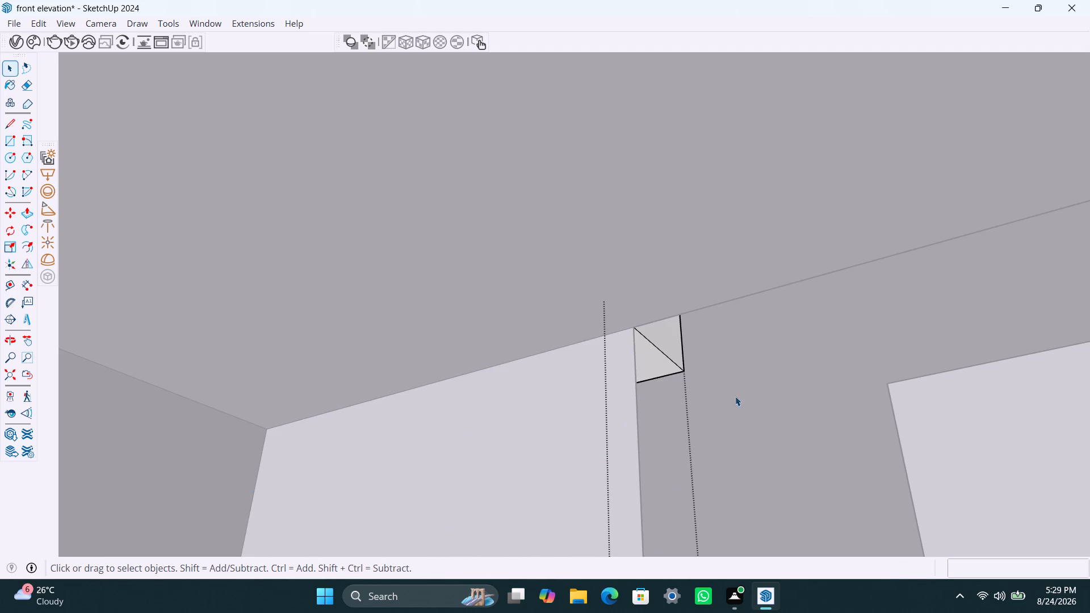
pyautogui.doubleClick(795, 376)
pyautogui.click(610, 438)
pyautogui.doubleClick(607, 438)
pyautogui.click(600, 440)
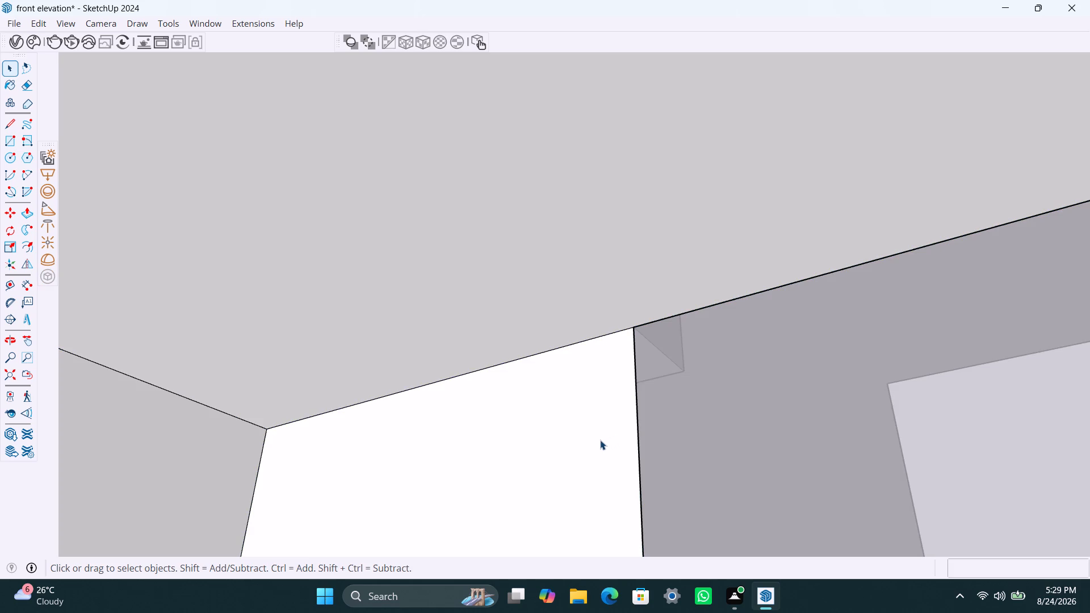
pyautogui.click(607, 440)
pyautogui.press('Delete')
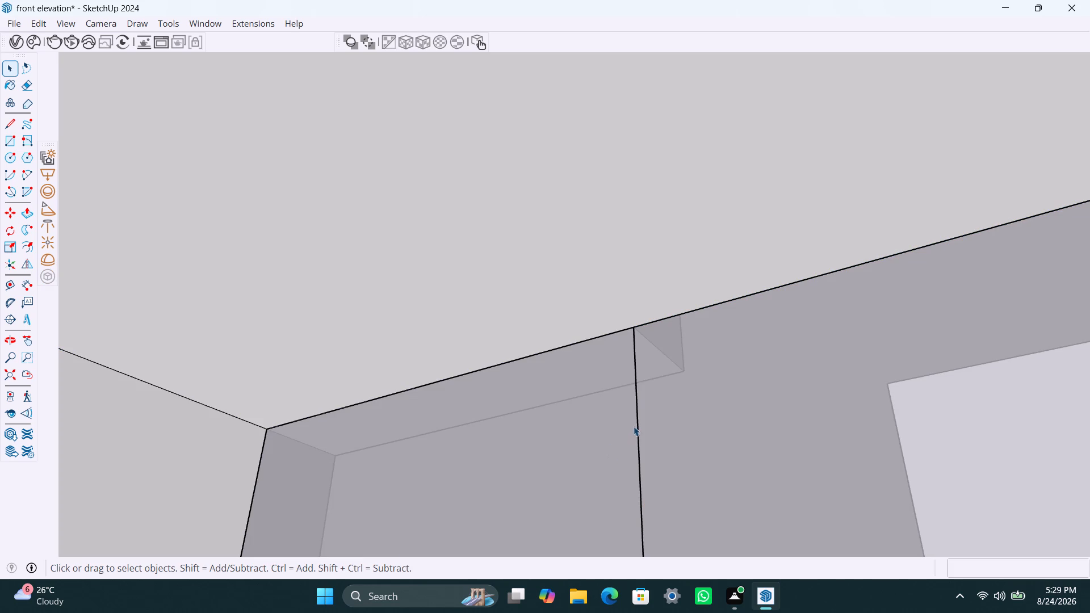
pyautogui.click(636, 423)
pyautogui.press('Delete')
pyautogui.scroll(-14, 701, 420)
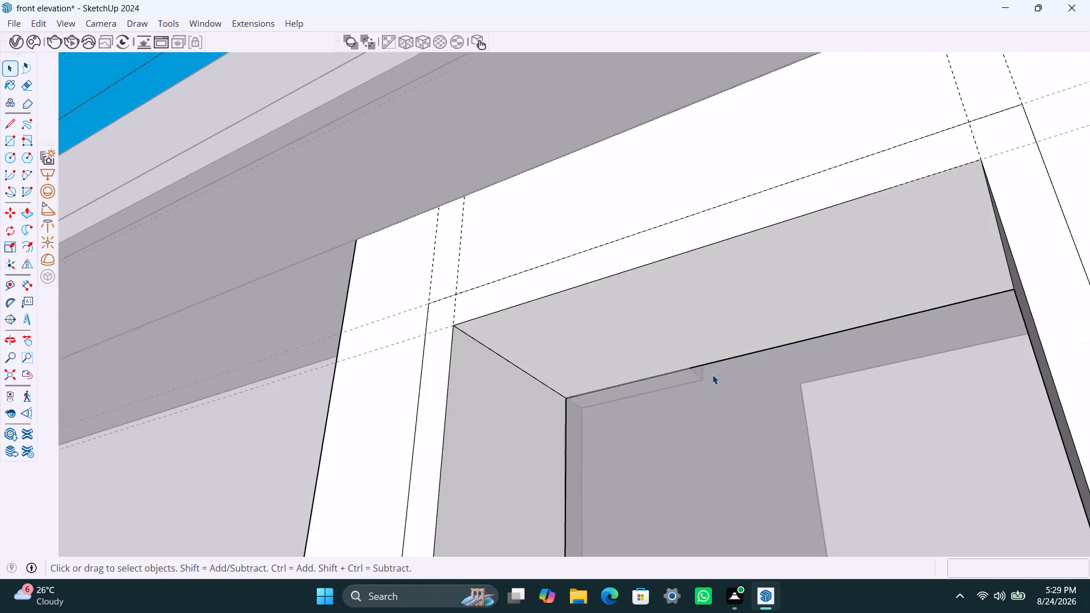
pyautogui.scroll(-18, 738, 331)
pyautogui.scroll(-8, 791, 258)
pyautogui.moveTo(794, 268); pyautogui.dragTo(819, 368, button='middle')
pyautogui.click(938, 137)
# Open the group of the vertical wall element containing the tall opening for editing.
pyautogui.scroll(-3, 735, 356)
pyautogui.moveTo(728, 378); pyautogui.dragTo(740, 388, button='middle')
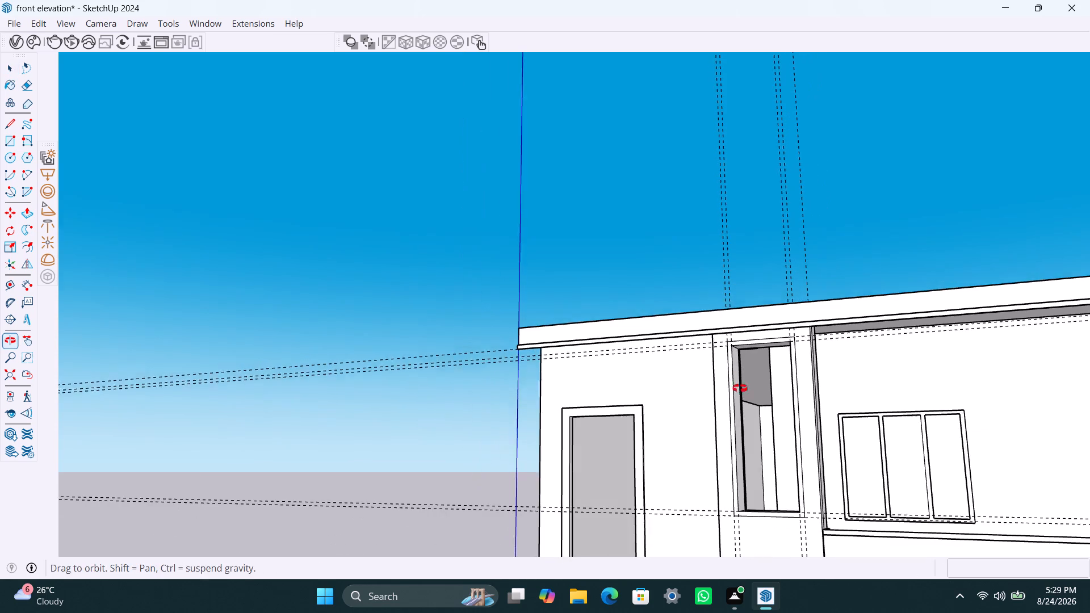
pyautogui.moveTo(740, 388); pyautogui.dragTo(752, 399, button='middle')
pyautogui.scroll(7, 738, 394)
pyautogui.click(727, 351)
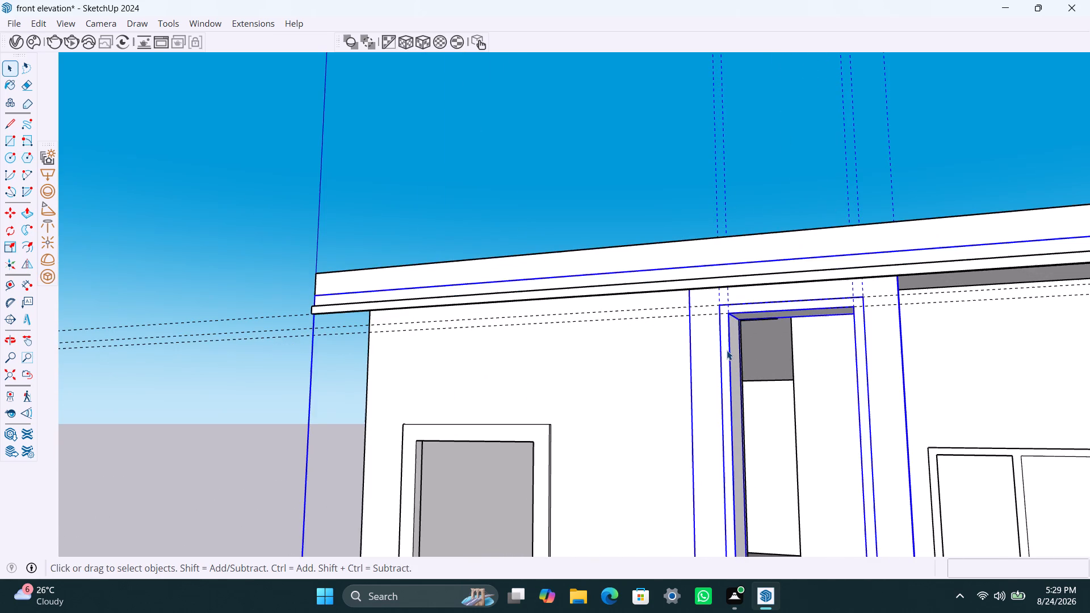
pyautogui.doubleClick(727, 350)
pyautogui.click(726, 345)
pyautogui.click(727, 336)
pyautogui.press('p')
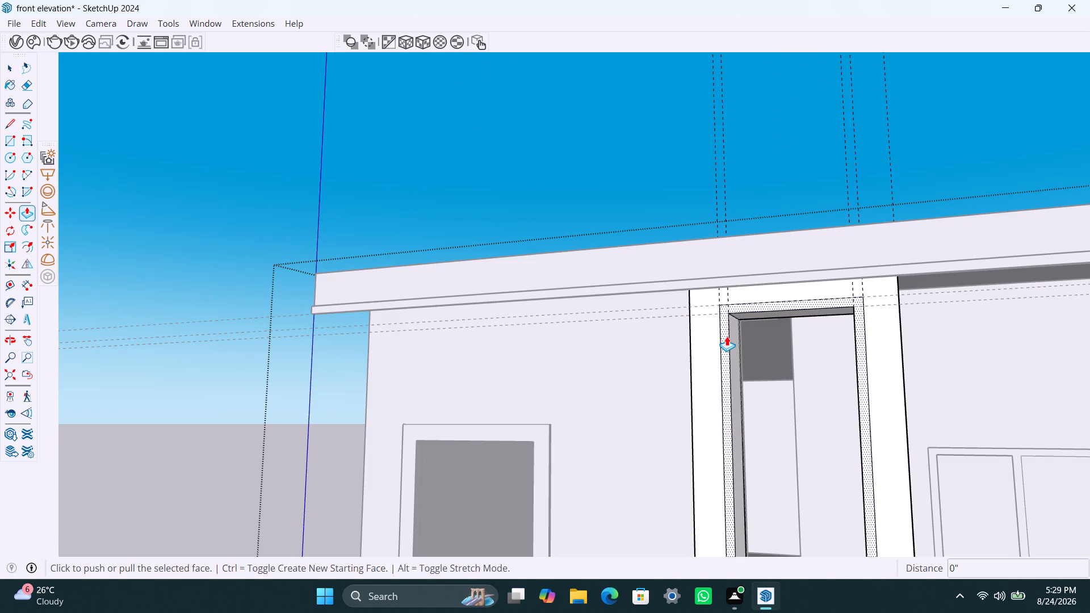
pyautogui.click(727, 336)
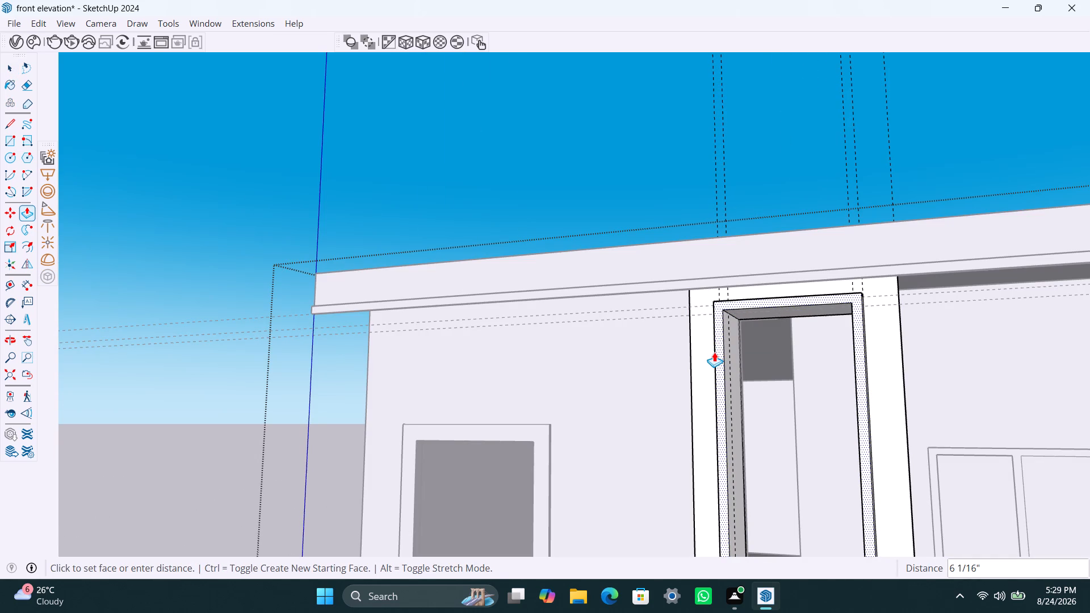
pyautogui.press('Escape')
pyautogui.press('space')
# Pull the frame face around the tall opening outward by 2" and close the group.
pyautogui.scroll(-3, 773, 362)
pyautogui.moveTo(772, 368); pyautogui.dragTo(810, 356, button='middle')
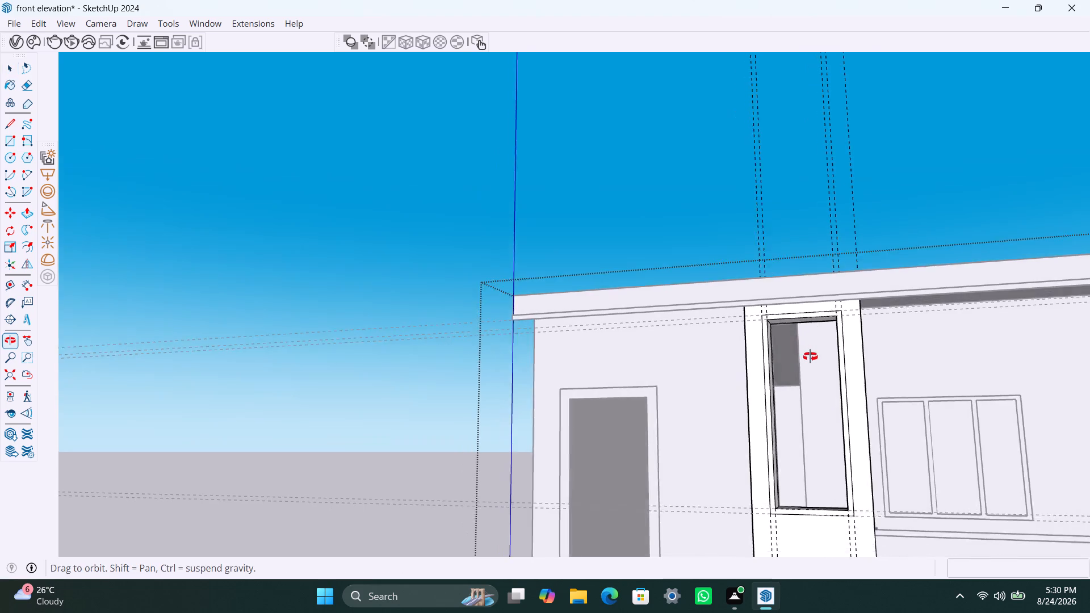
pyautogui.moveTo(810, 356); pyautogui.dragTo(815, 360, button='middle')
pyautogui.scroll(2, 848, 422)
pyautogui.moveTo(845, 441); pyautogui.dragTo(926, 479, button='middle')
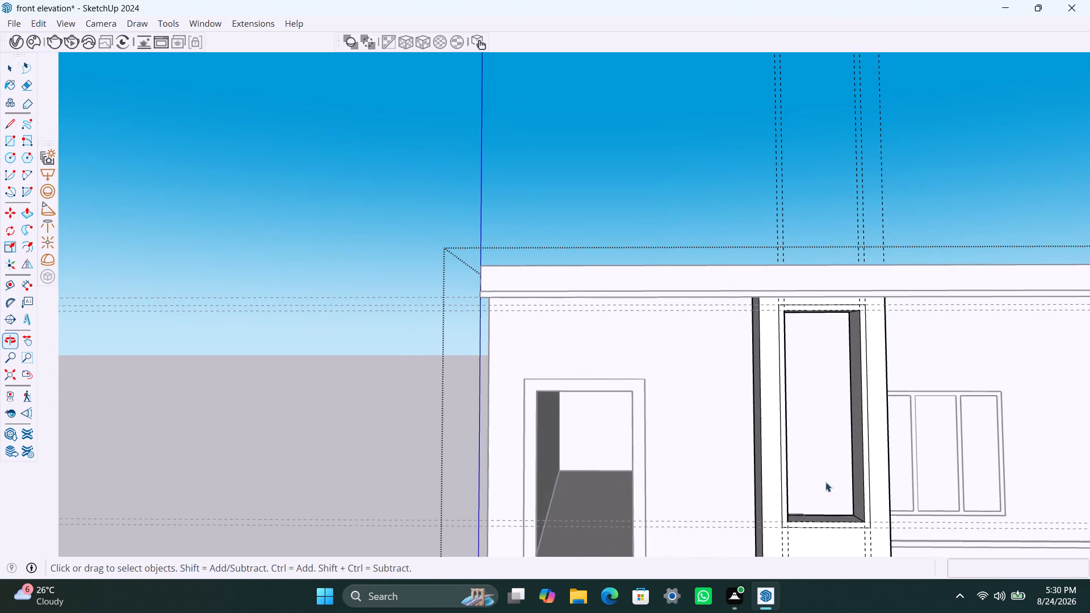
pyautogui.scroll(3, 795, 488)
pyautogui.click(781, 454)
pyautogui.press('p')
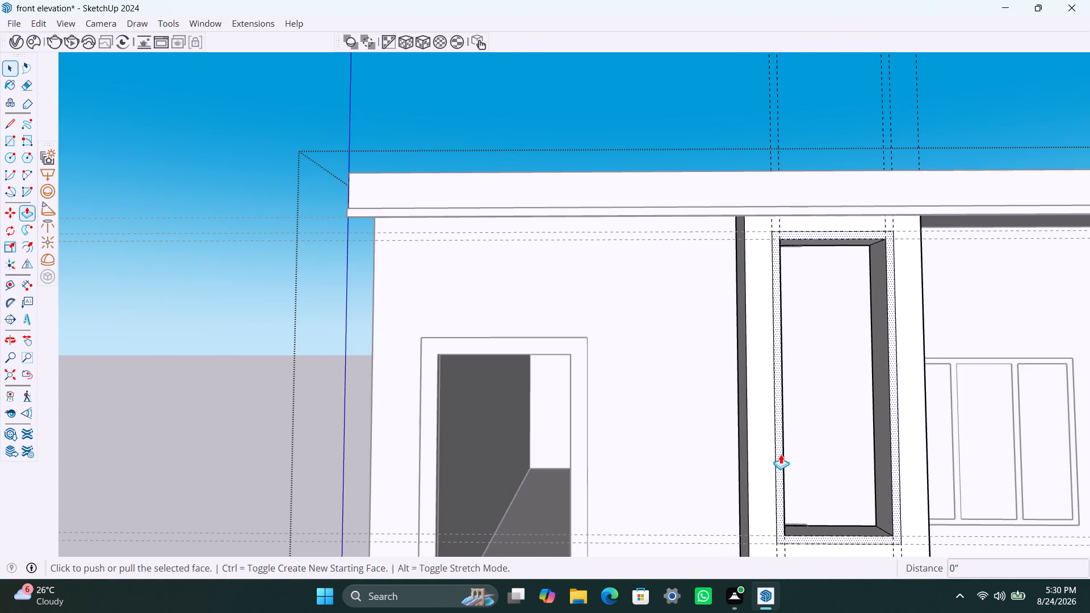
pyautogui.click(781, 454)
pyautogui.press('2')
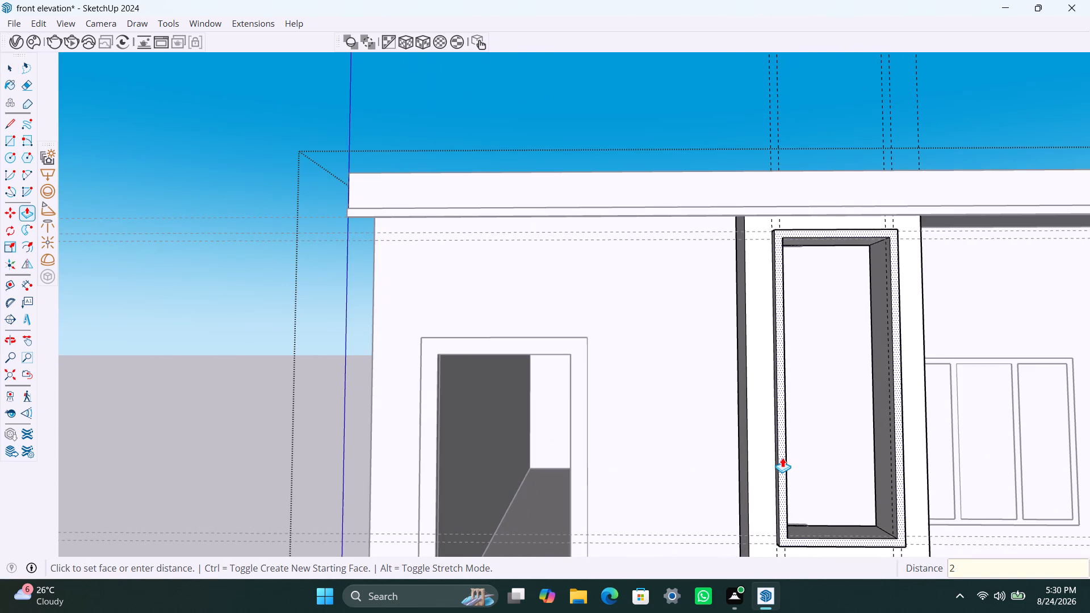
pyautogui.hotkey('shift', '"')
pyautogui.press('Return')
pyautogui.press('space')
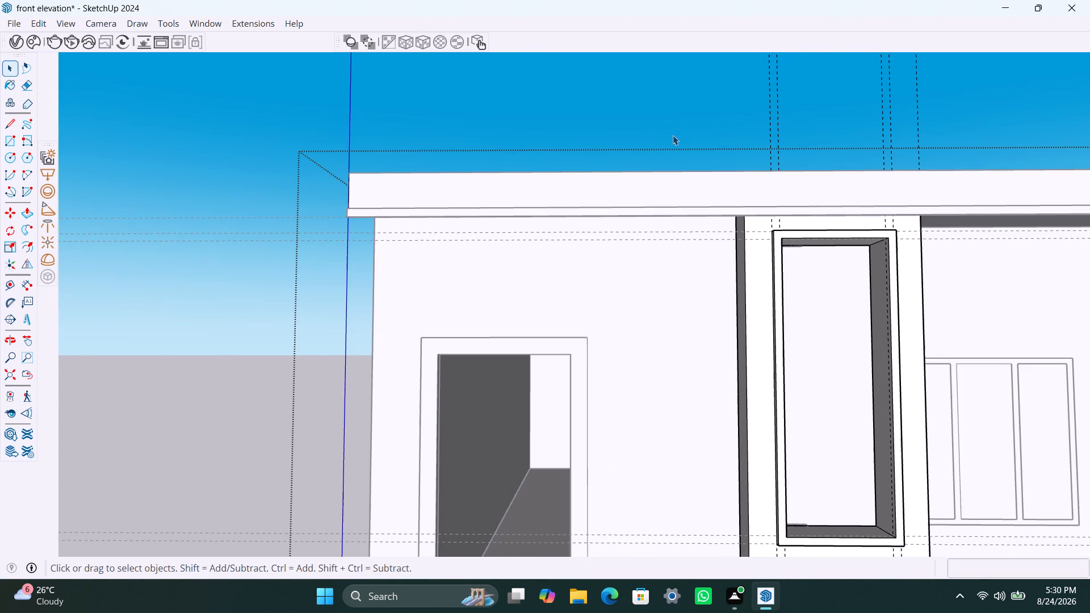
pyautogui.click(673, 135)
# Examine the framed tall opening and the surrounding upper facade from several angles.
pyautogui.scroll(-4, 687, 247)
pyautogui.moveTo(760, 299); pyautogui.dragTo(715, 289, button='middle')
pyautogui.scroll(-5, 785, 289)
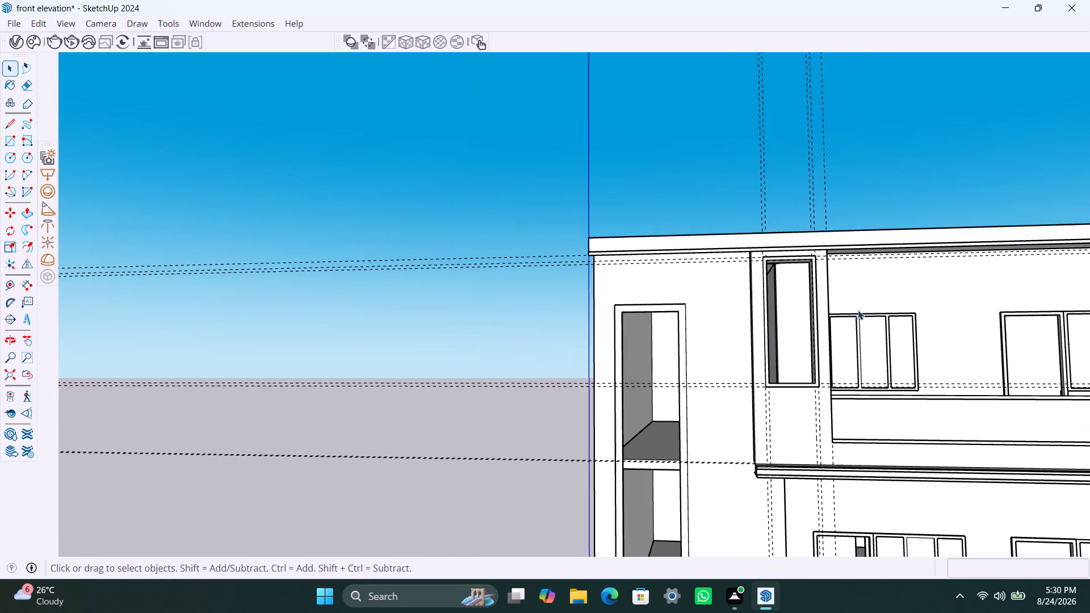
pyautogui.moveTo(858, 310); pyautogui.dragTo(678, 335, button='middle')
pyautogui.scroll(3, 660, 355)
pyautogui.moveTo(644, 398); pyautogui.dragTo(504, 434, button='middle')
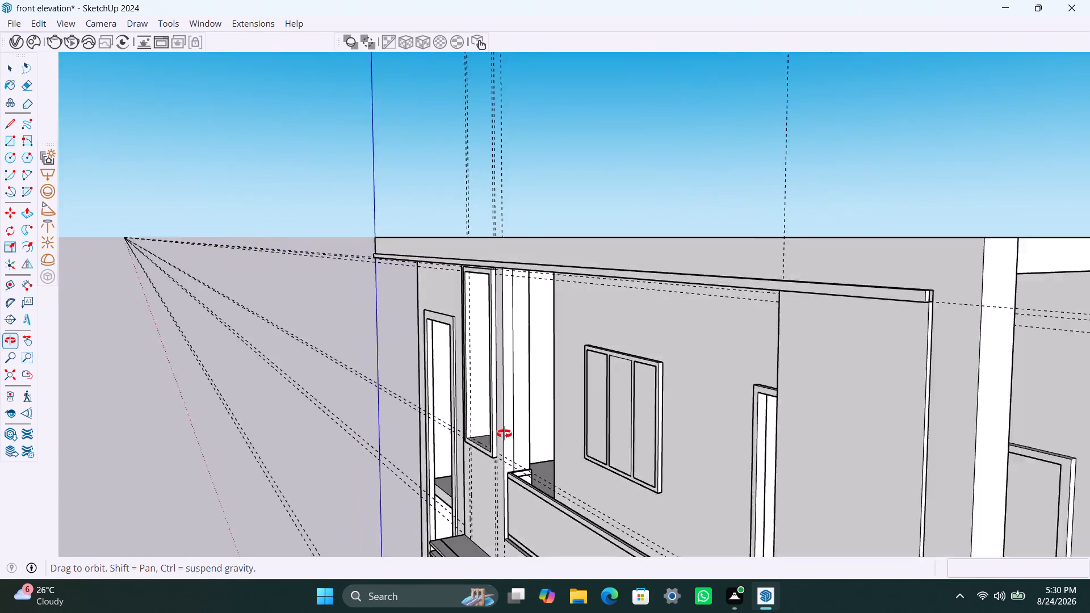
pyautogui.moveTo(504, 434); pyautogui.dragTo(493, 436, button='middle')
pyautogui.scroll(3, 534, 418)
pyautogui.scroll(-7, 533, 418)
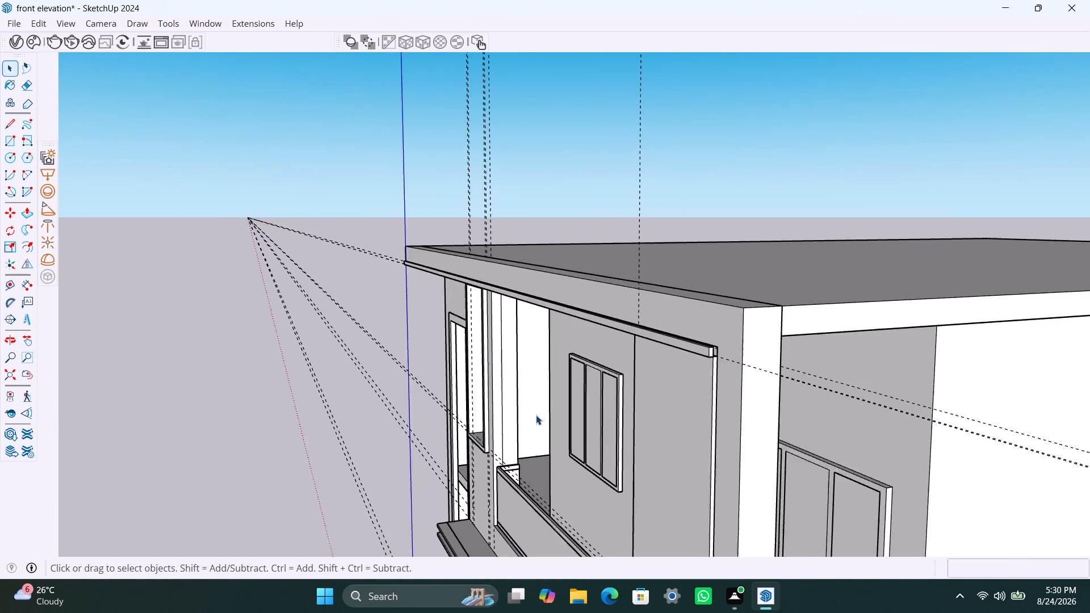
pyautogui.scroll(-2, 536, 415)
pyautogui.moveTo(576, 410); pyautogui.dragTo(966, 351, button='middle')
pyautogui.scroll(-3, 595, 372)
pyautogui.moveTo(634, 384); pyautogui.dragTo(828, 388, button='middle')
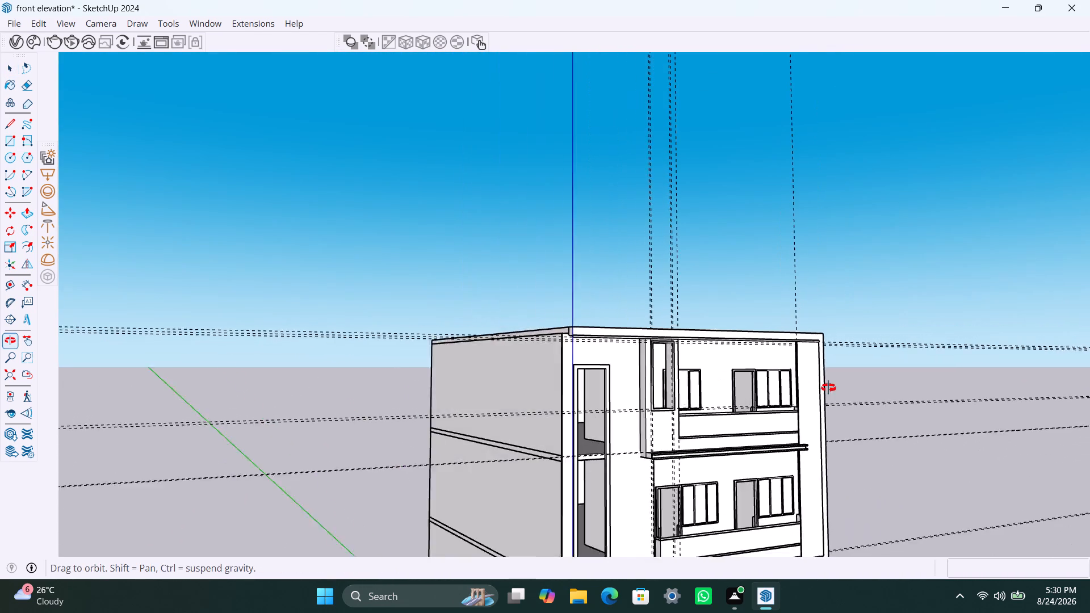
pyautogui.moveTo(828, 388); pyautogui.dragTo(862, 389, button='middle')
pyautogui.moveTo(742, 402); pyautogui.dragTo(655, 411, button='middle')
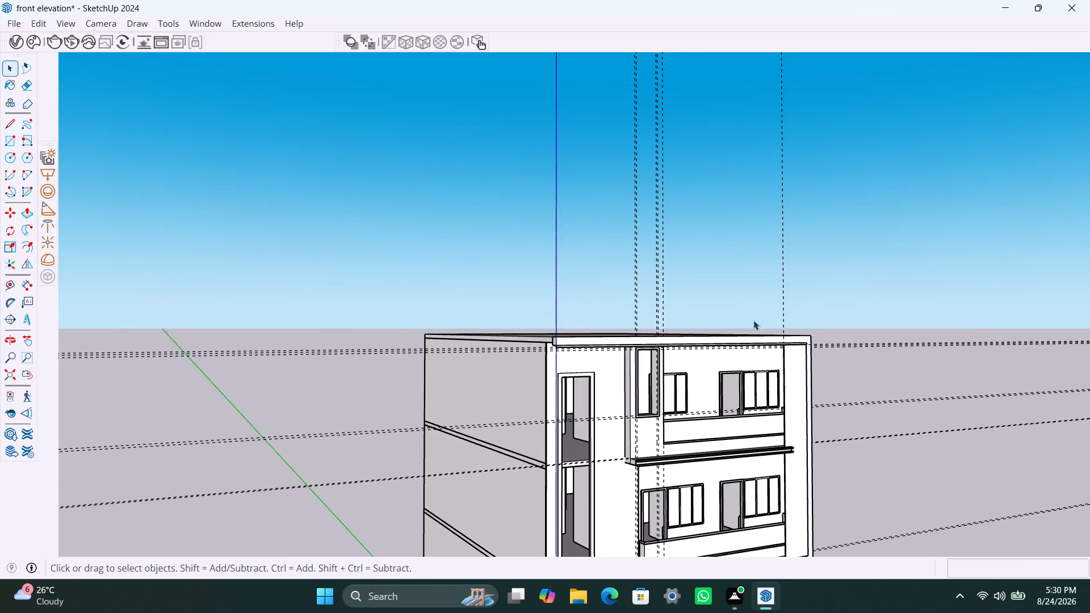
# Save the model.
pyautogui.hotkey('ctrl', 's')
# Review the whole front elevation of the house from different viewpoints.
pyautogui.scroll(-5, 718, 351)
pyautogui.moveTo(703, 418); pyautogui.dragTo(650, 427, button='middle')
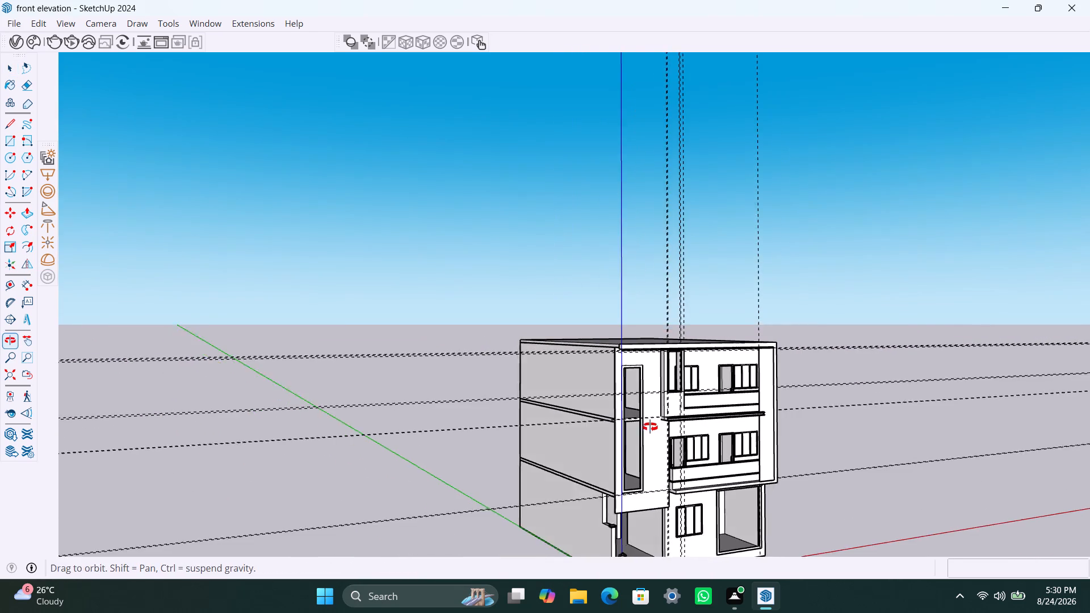
pyautogui.moveTo(650, 427); pyautogui.dragTo(638, 427, button='middle')
pyautogui.scroll(4, 666, 410)
pyautogui.moveTo(623, 454); pyautogui.dragTo(567, 431, button='middle')
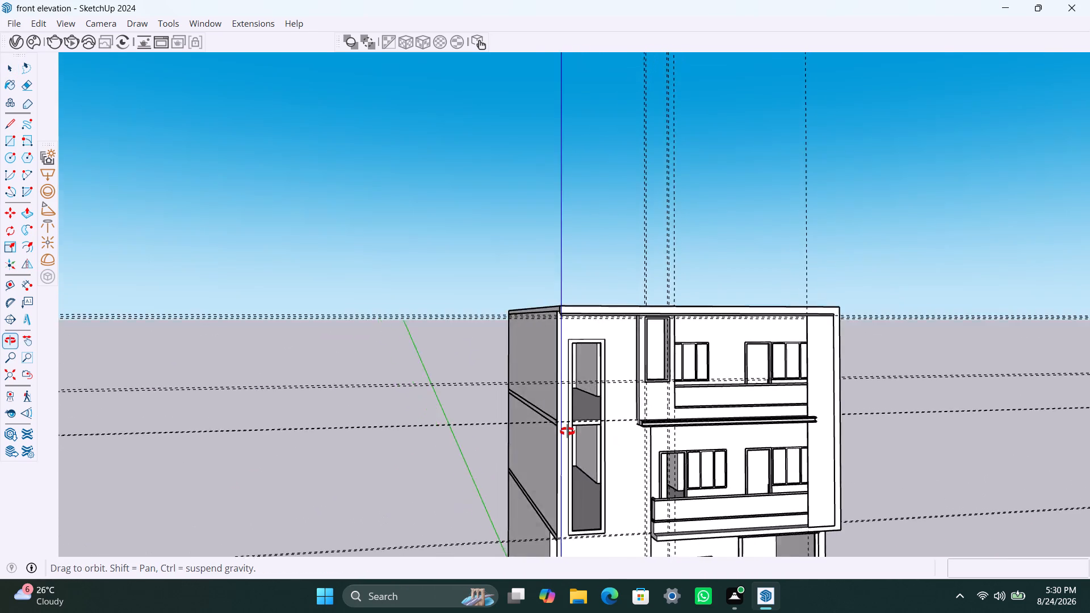
pyautogui.moveTo(567, 431); pyautogui.dragTo(487, 355, button='middle')
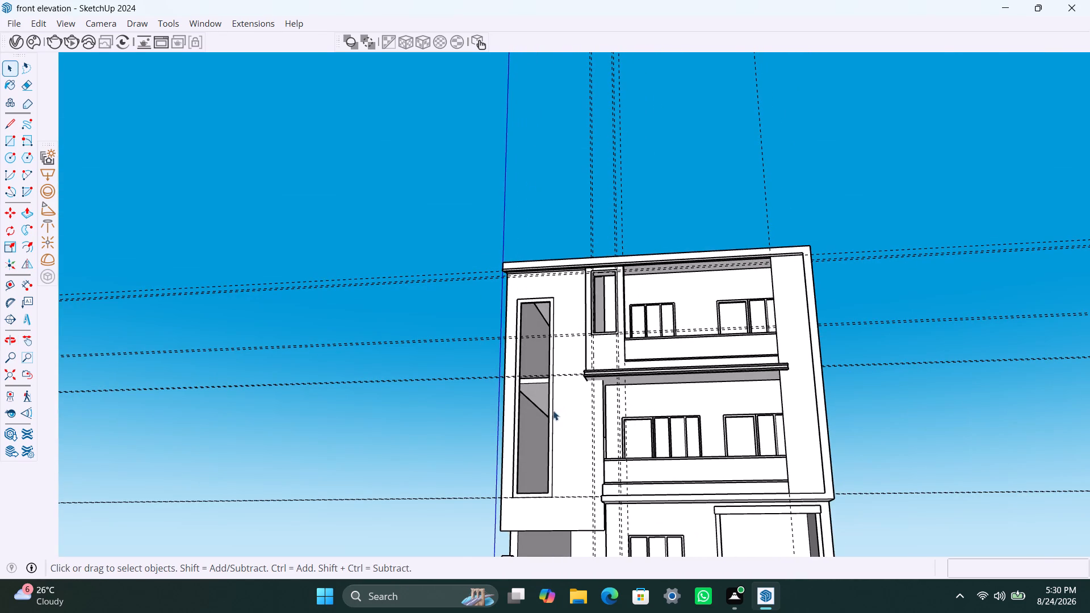
pyautogui.scroll(-7, 553, 410)
pyautogui.moveTo(588, 426); pyautogui.dragTo(607, 478, button='middle')
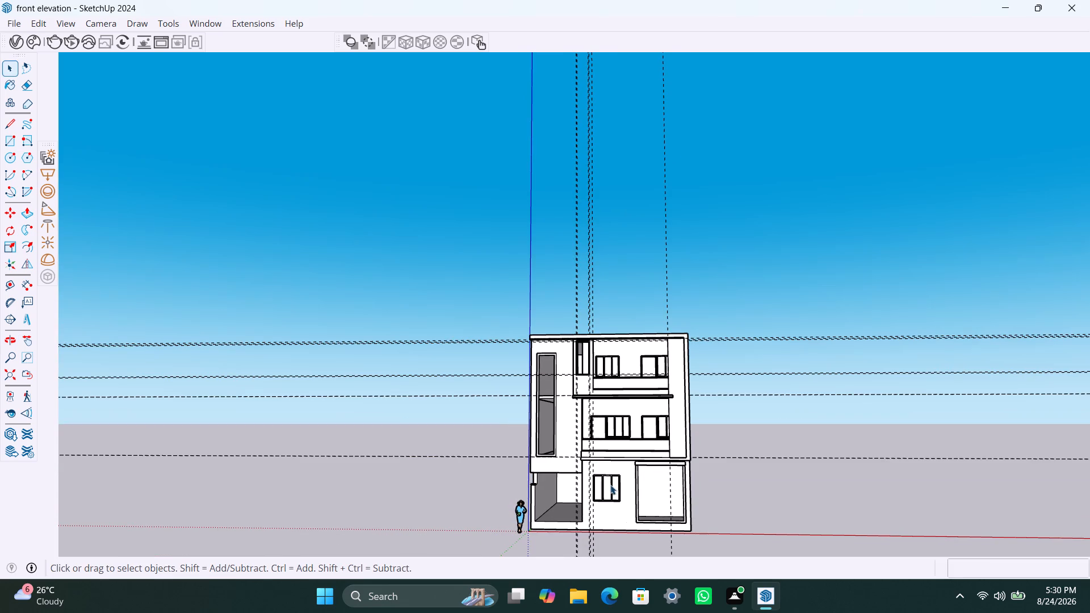
# Save the front elevation file again.
pyautogui.hotkey('ctrl', 's')
# Delete all the guide lines in the model and save the file.
pyautogui.press('space')
pyautogui.click(718, 438)
pyautogui.click(37, 23)
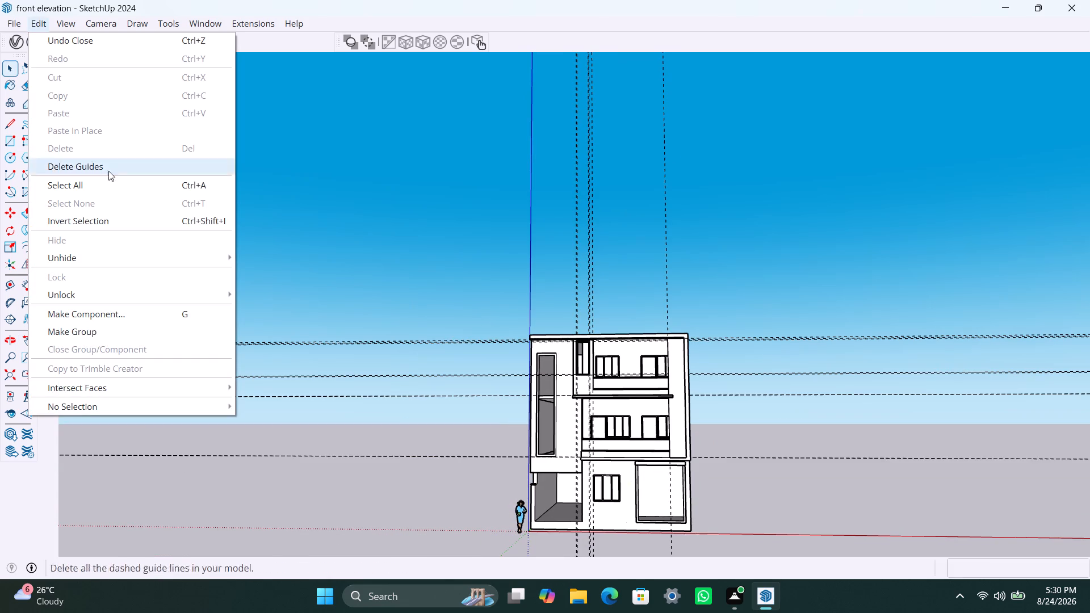
pyautogui.click(98, 170)
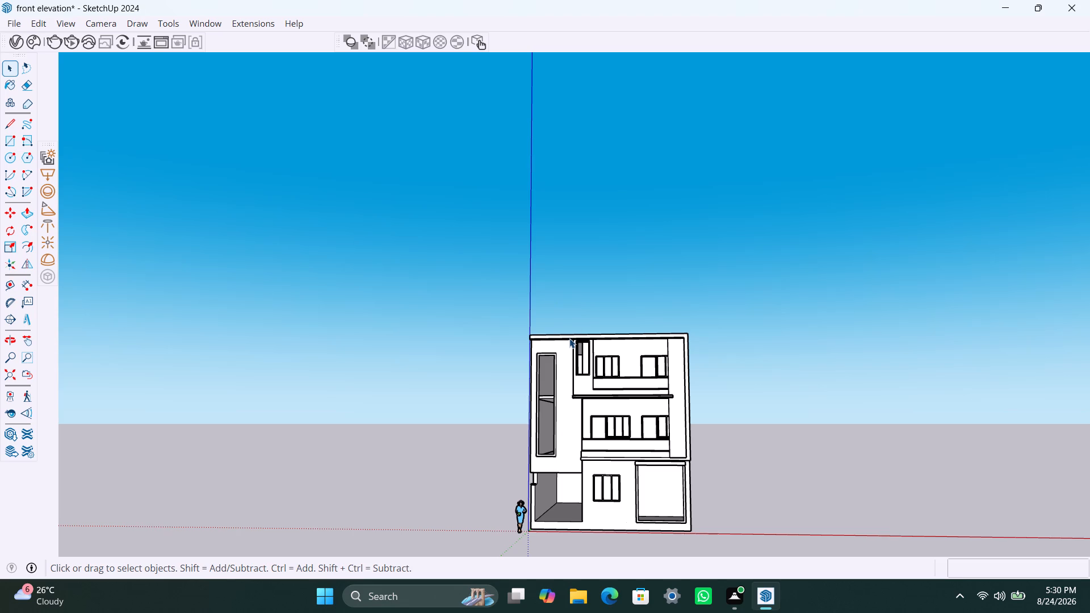
pyautogui.hotkey('ctrl', 's')
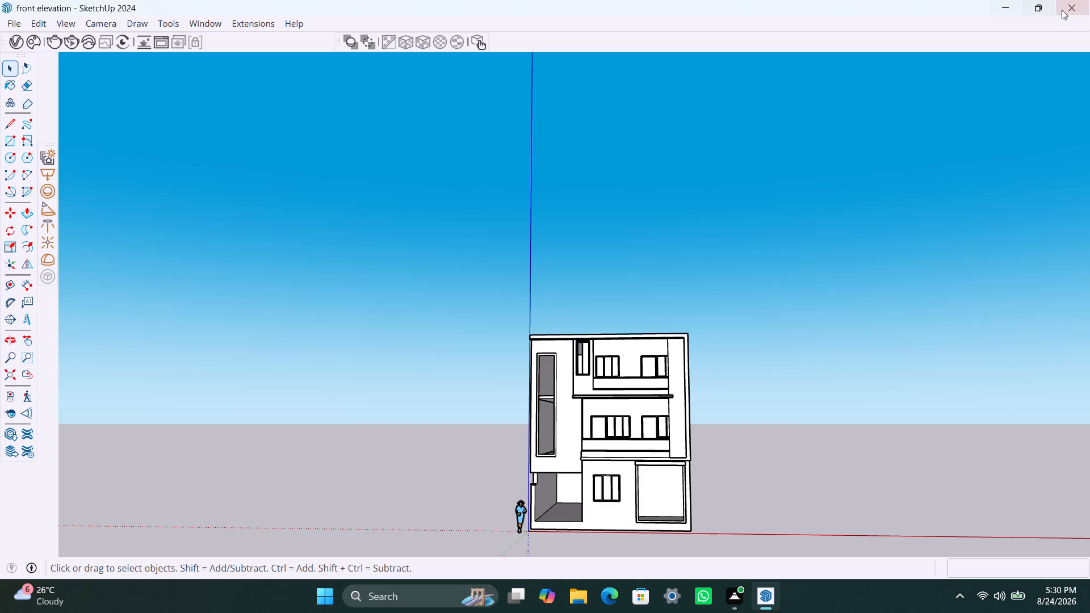
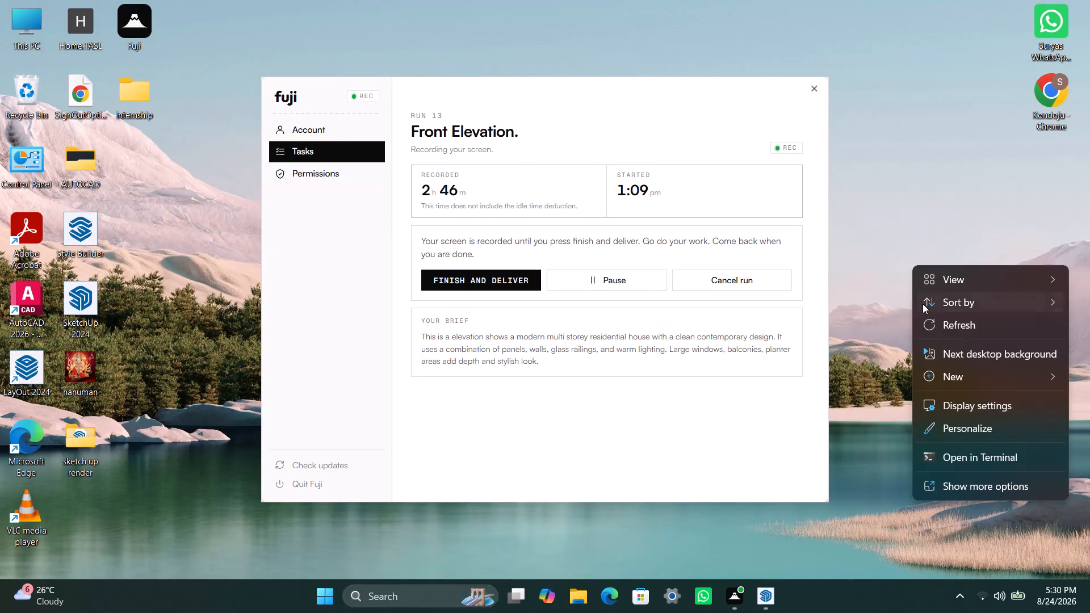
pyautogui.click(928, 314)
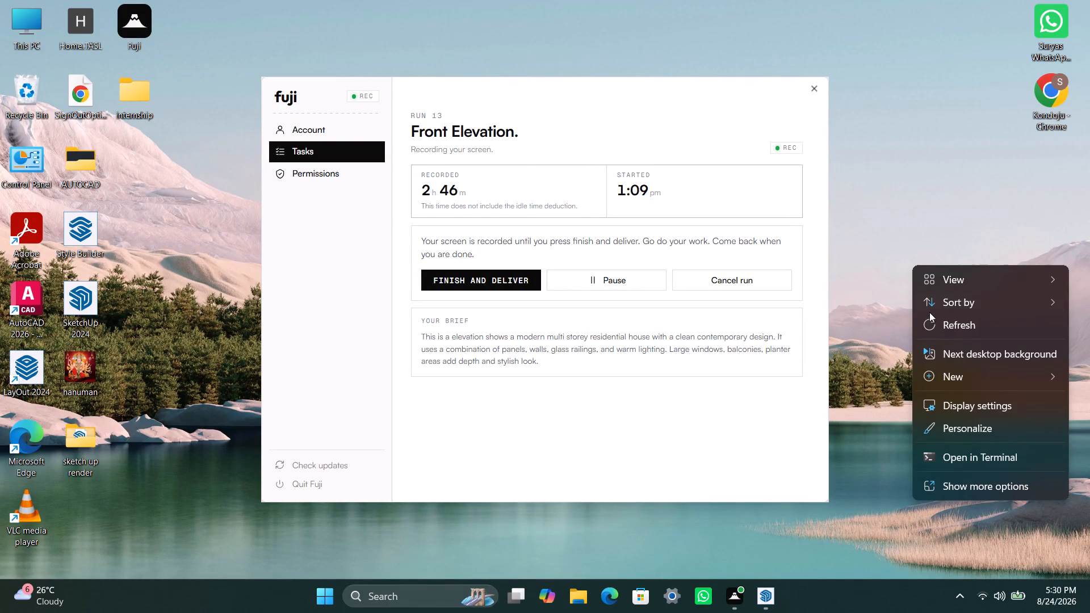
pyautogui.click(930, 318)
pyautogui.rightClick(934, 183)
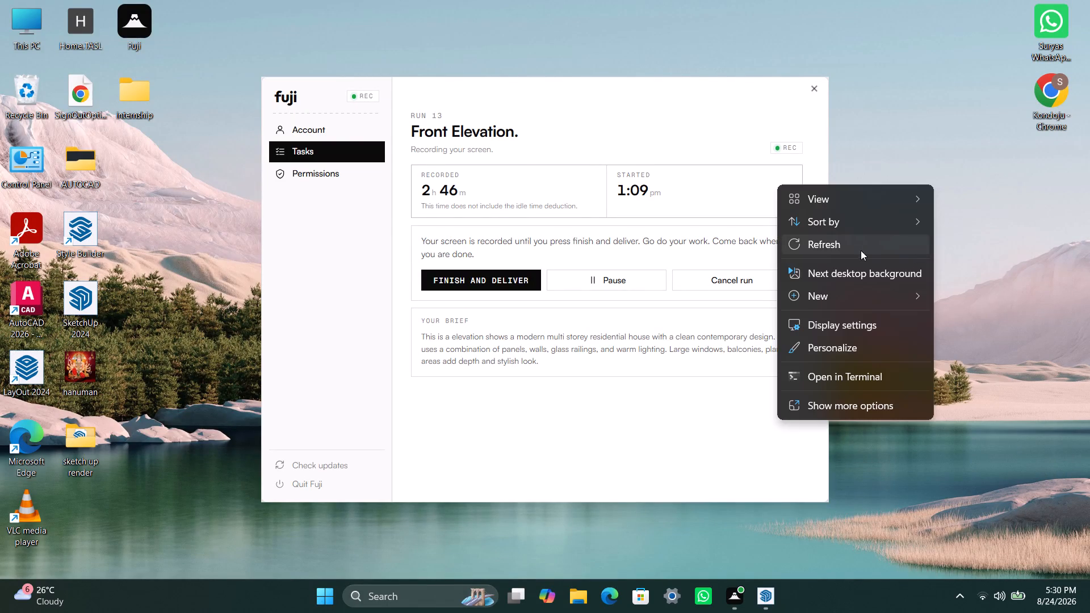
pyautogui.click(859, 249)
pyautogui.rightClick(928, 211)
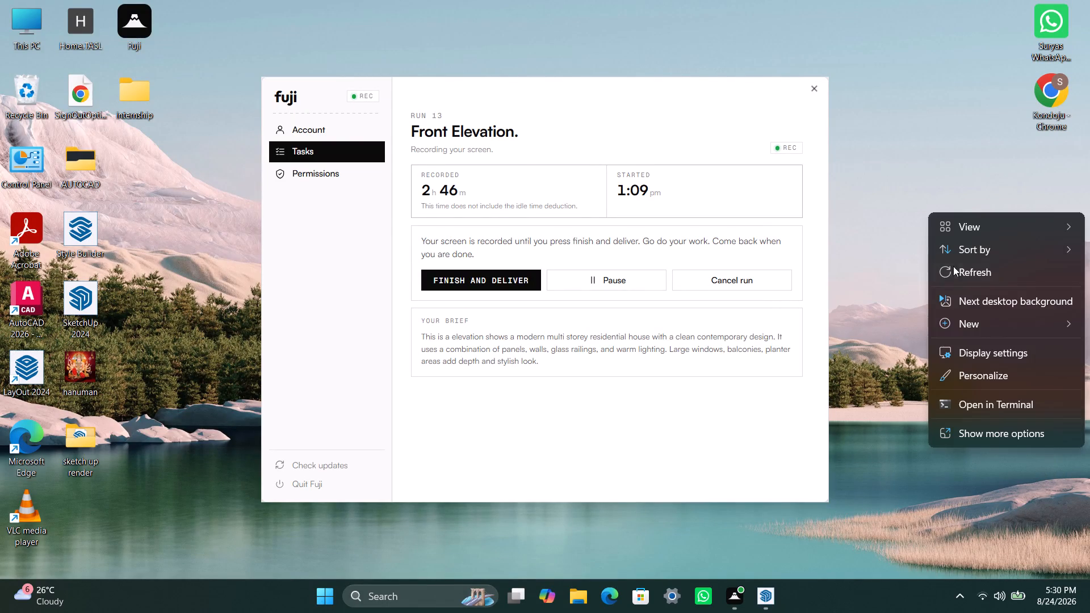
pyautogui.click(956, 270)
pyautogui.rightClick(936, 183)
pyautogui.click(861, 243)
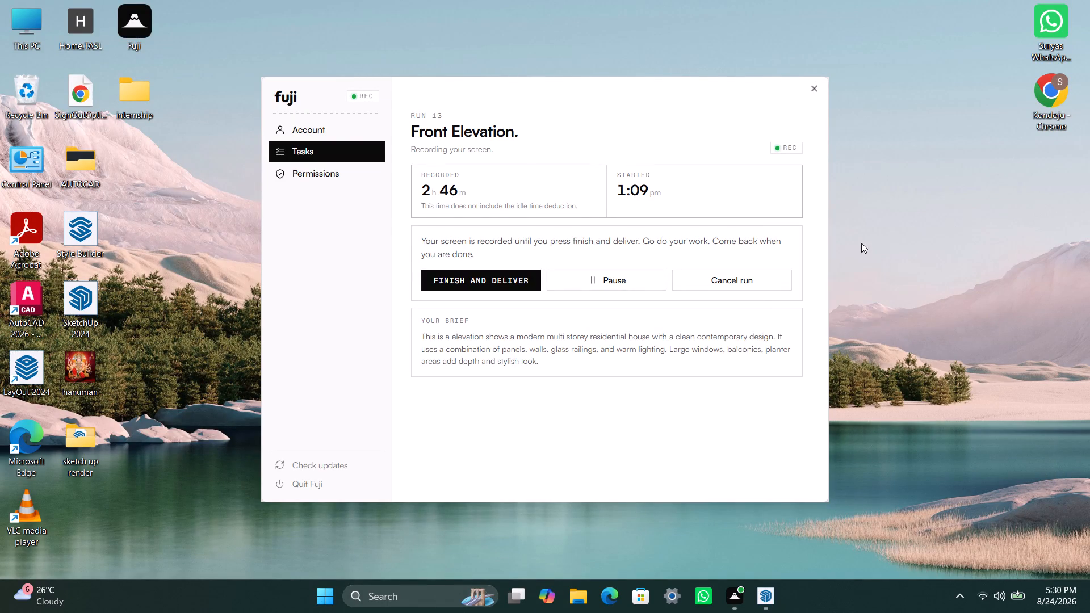
# Switch to SketchUp and examine the front elevation house model's facade, roof and sides.
pyautogui.click(760, 593)
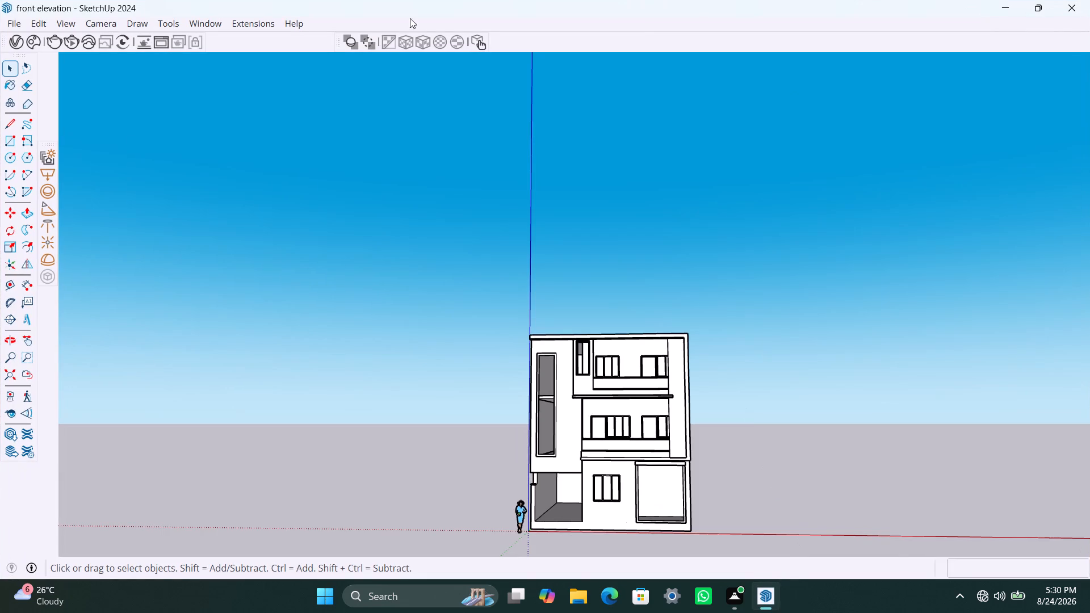
pyautogui.scroll(-2, 466, 208)
pyautogui.moveTo(566, 299); pyautogui.dragTo(640, 387, button='middle')
pyautogui.scroll(3, 560, 368)
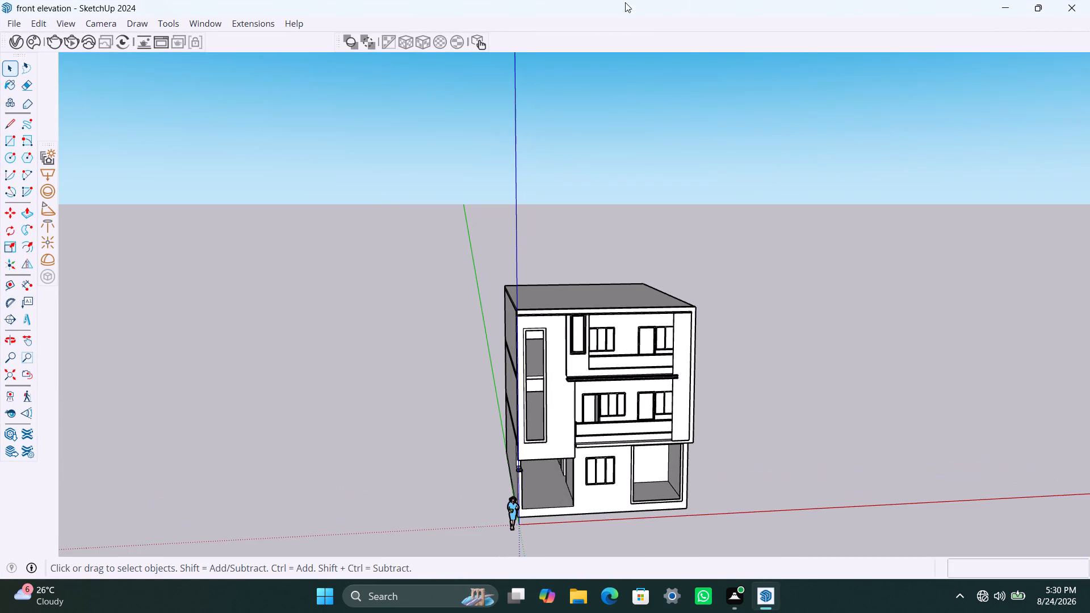
pyautogui.moveTo(664, 417); pyautogui.dragTo(546, 443, button='middle')
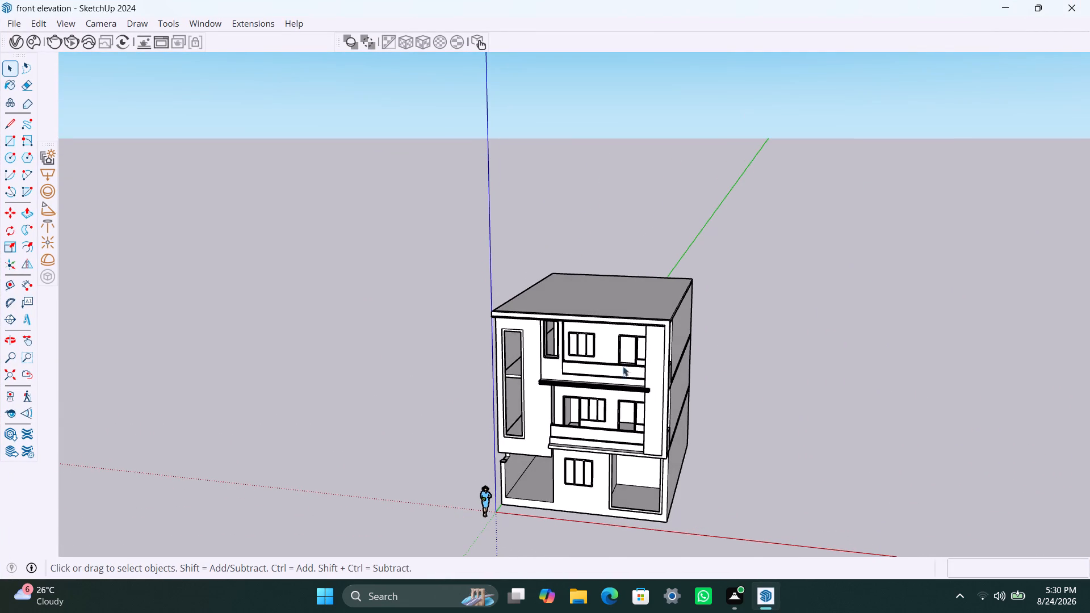
pyautogui.scroll(4, 512, 433)
pyautogui.moveTo(518, 394); pyautogui.dragTo(541, 442, button='middle')
pyautogui.scroll(3, 531, 395)
pyautogui.moveTo(528, 385); pyautogui.dragTo(600, 376, button='middle')
pyautogui.scroll(-4, 625, 424)
pyautogui.moveTo(644, 434); pyautogui.dragTo(618, 391, button='middle')
pyautogui.scroll(-3, 618, 398)
pyautogui.moveTo(665, 424); pyautogui.dragTo(630, 368, button='middle')
pyautogui.scroll(-2, 667, 385)
pyautogui.moveTo(651, 402); pyautogui.dragTo(669, 404, button='middle')
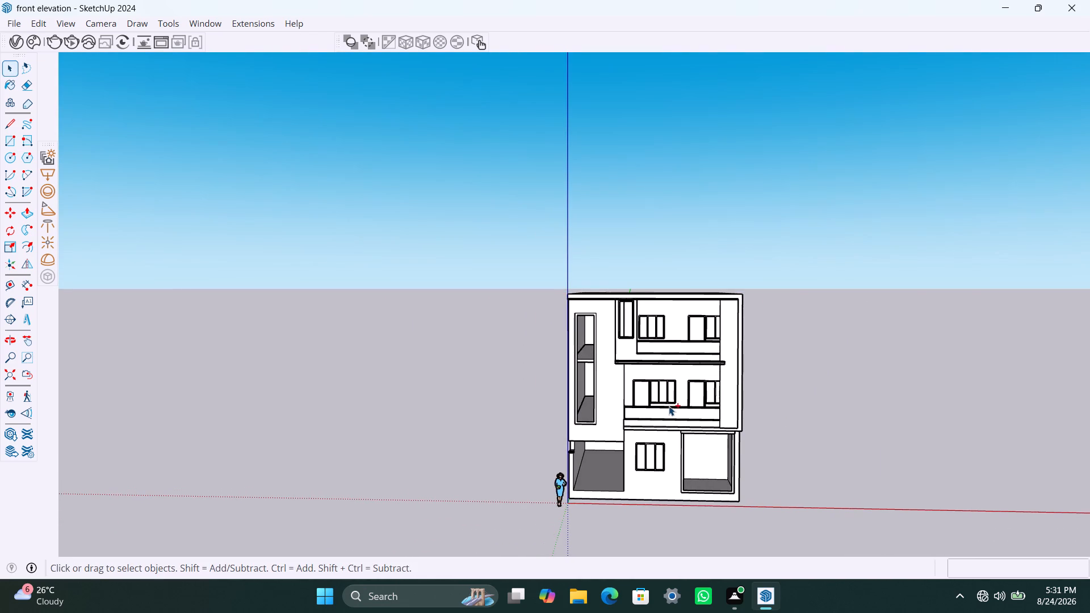
# Save the front elevation model.
pyautogui.hotkey('ctrl', 's')
# Run the FixIt 101 cleanup on the entire model, including the human figure, and clear the selection.
pyautogui.moveTo(494, 209); pyautogui.dragTo(821, 516)
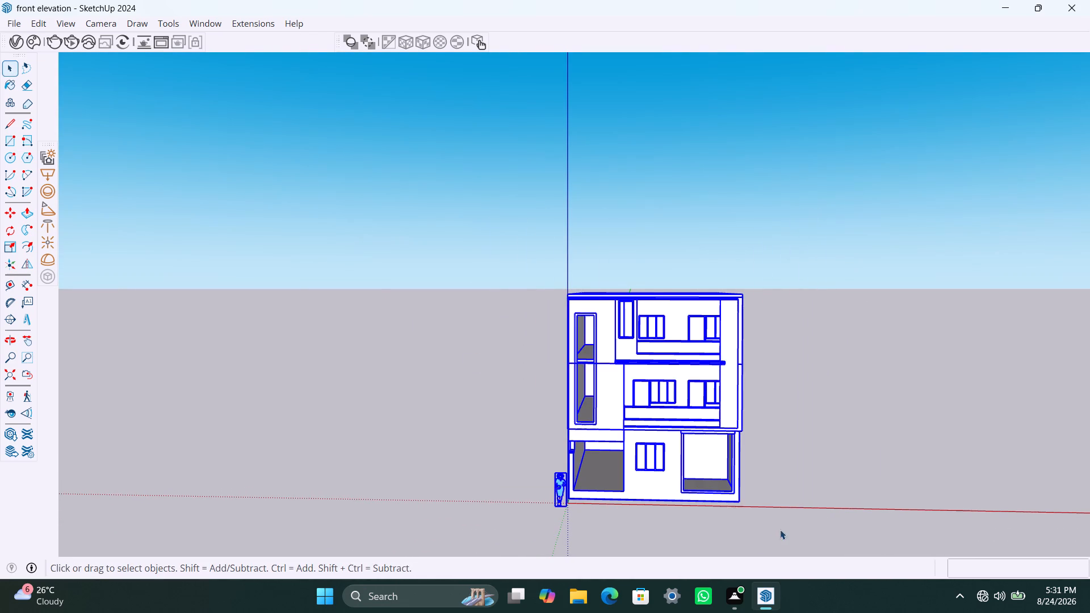
pyautogui.moveTo(740, 481); pyautogui.dragTo(504, 495, button='middle')
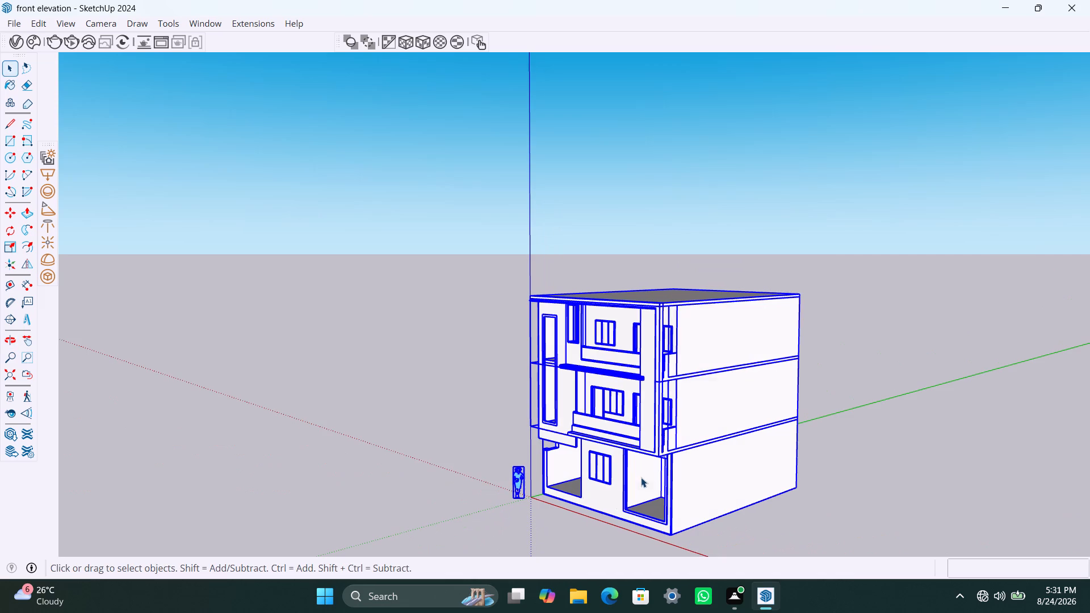
pyautogui.rightClick(670, 382)
pyautogui.click(745, 366)
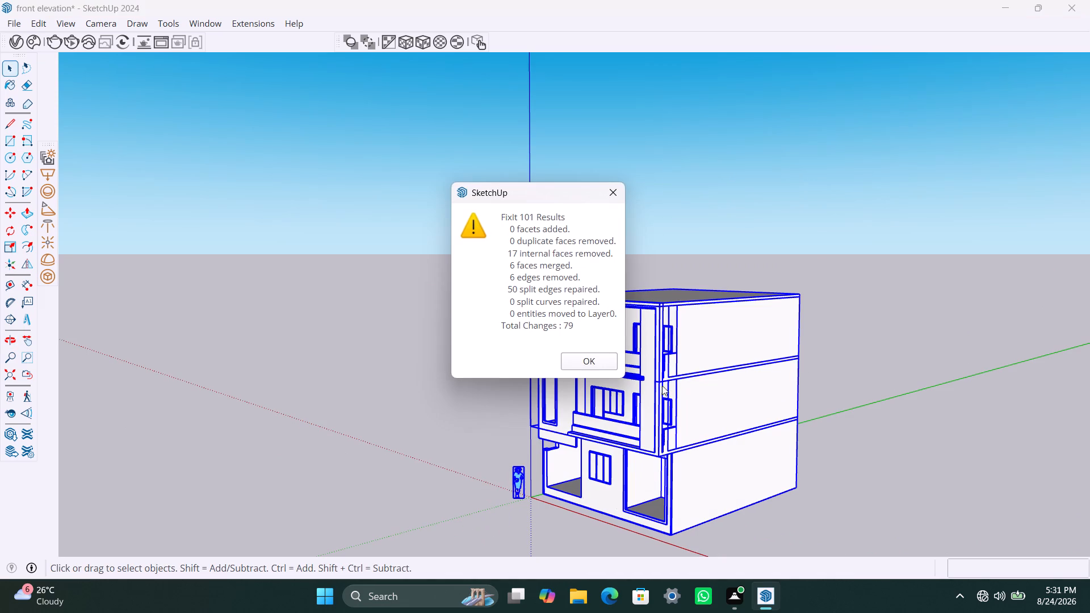
pyautogui.click(598, 362)
pyautogui.click(870, 427)
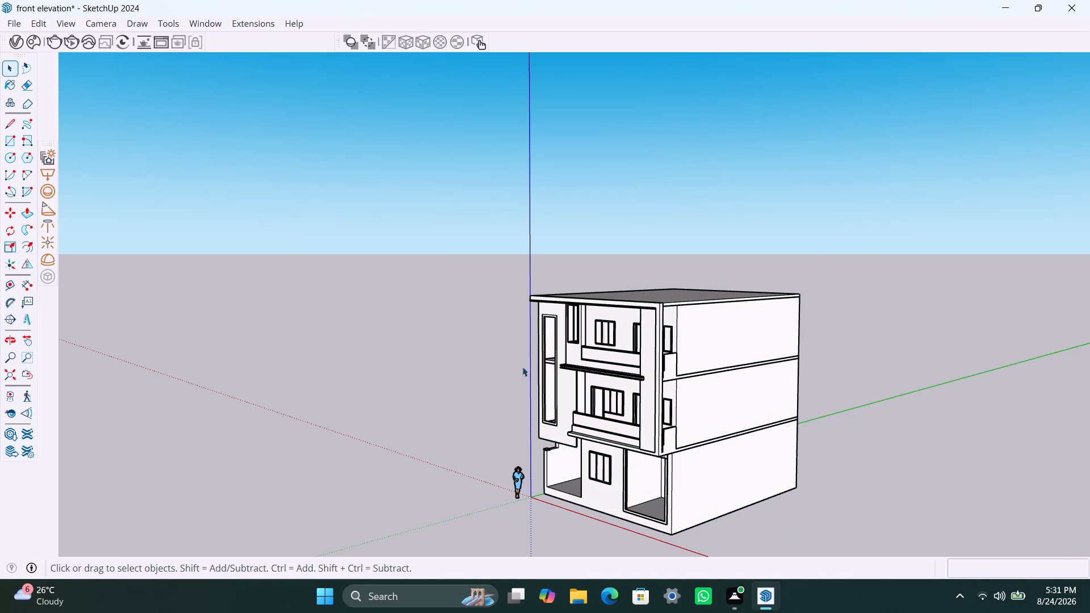
# Run FixIt 101 a second time on the whole building and the human figure.
pyautogui.moveTo(489, 154); pyautogui.dragTo(896, 533)
pyautogui.moveTo(491, 260); pyautogui.dragTo(497, 312)
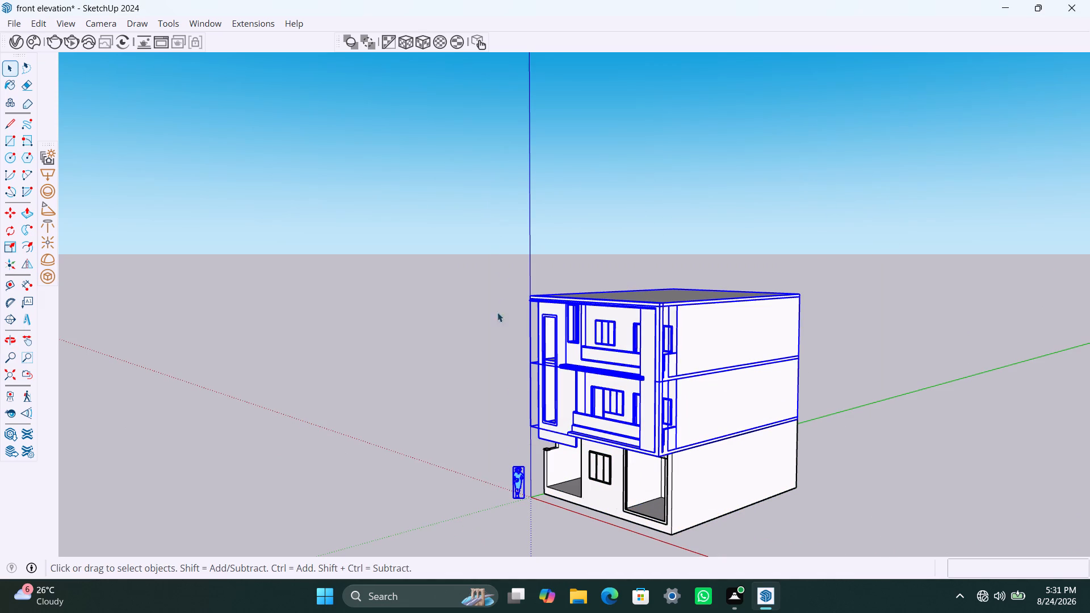
pyautogui.moveTo(497, 312); pyautogui.dragTo(861, 559)
pyautogui.rightClick(608, 481)
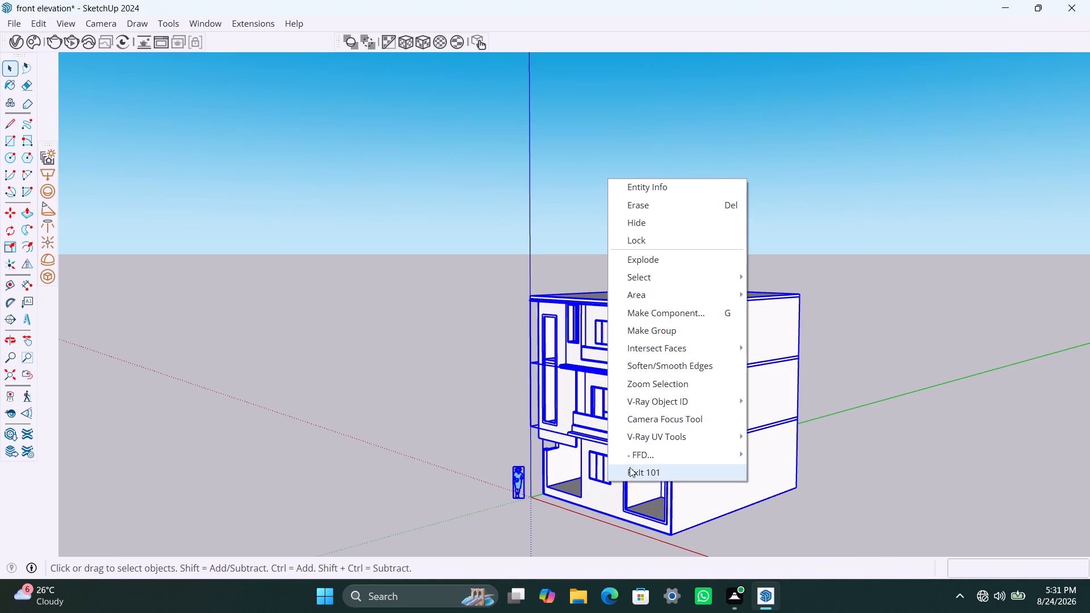
pyautogui.click(636, 465)
pyautogui.click(587, 363)
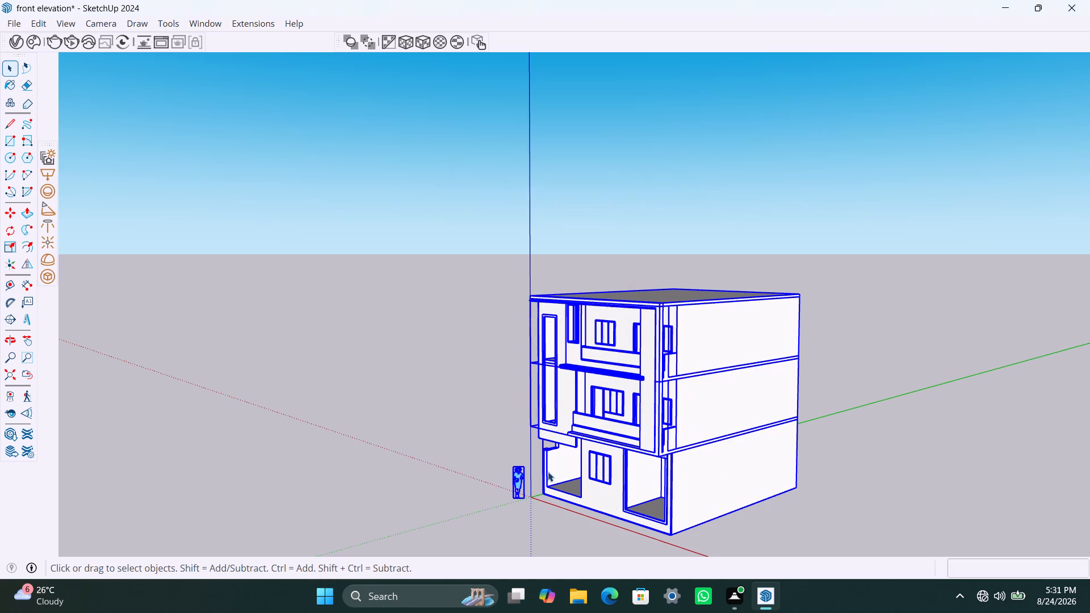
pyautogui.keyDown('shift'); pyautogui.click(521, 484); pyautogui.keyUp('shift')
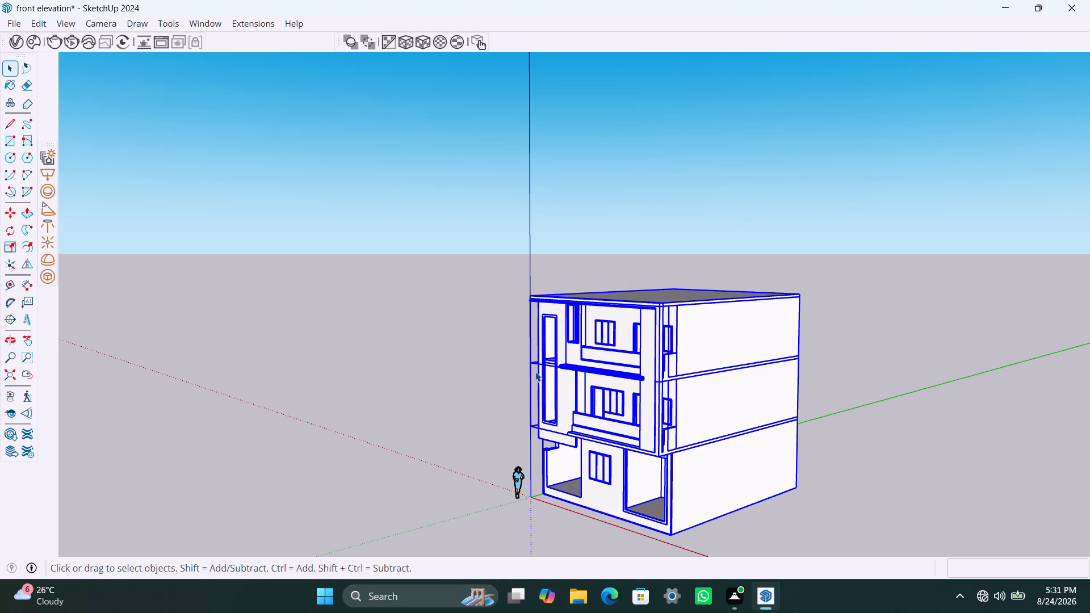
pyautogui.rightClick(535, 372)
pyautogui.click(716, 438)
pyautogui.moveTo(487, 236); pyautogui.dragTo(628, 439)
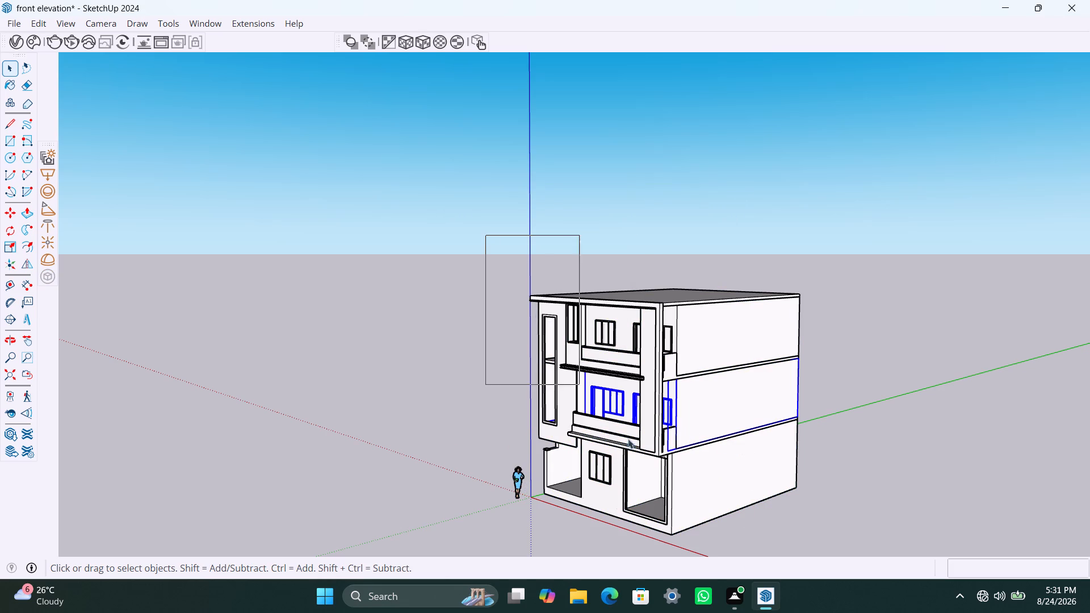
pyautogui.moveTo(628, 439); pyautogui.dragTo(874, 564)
# Run FixIt 101 on the human figure alone and deselect it.
pyautogui.keyDown('shift'); pyautogui.click(511, 480); pyautogui.keyUp('shift')
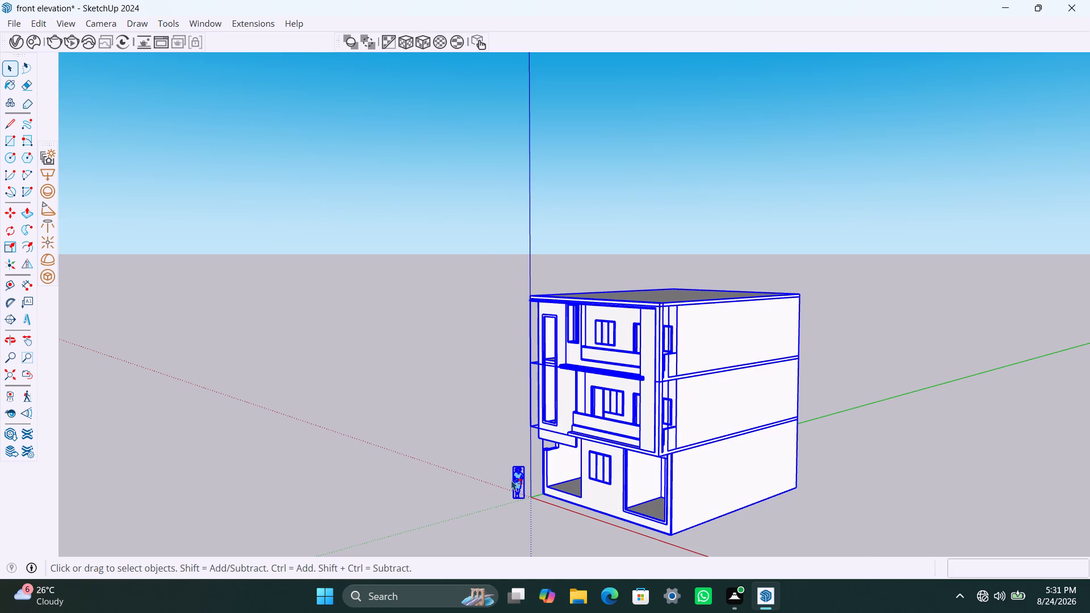
pyautogui.keyDown('shift'); pyautogui.click(517, 480); pyautogui.keyUp('shift')
pyautogui.keyDown('shift'); pyautogui.rightClick(519, 480); pyautogui.keyUp('shift')
pyautogui.click(563, 454)
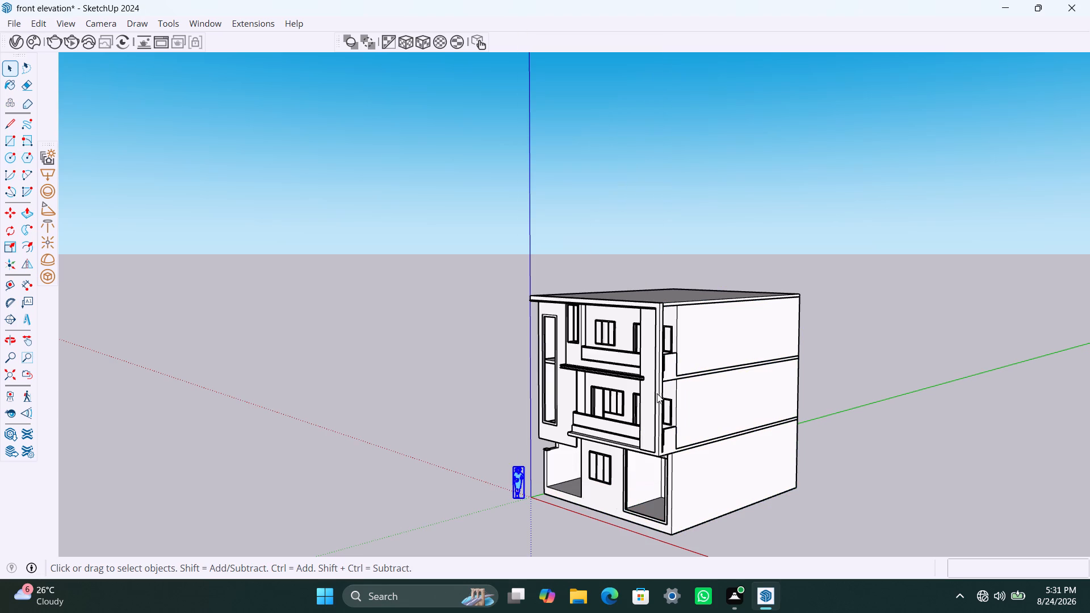
pyautogui.click(601, 365)
pyautogui.click(504, 404)
# Run FixIt 101 on the three-storey building without the human figure and clear the selection.
pyautogui.moveTo(516, 246); pyautogui.dragTo(896, 590)
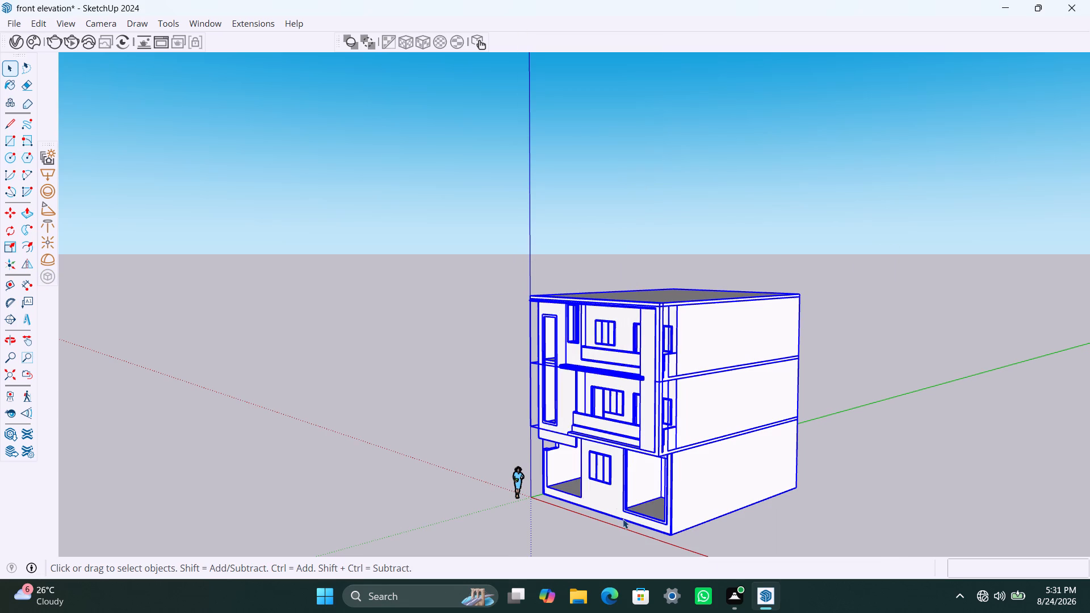
pyautogui.rightClick(609, 421)
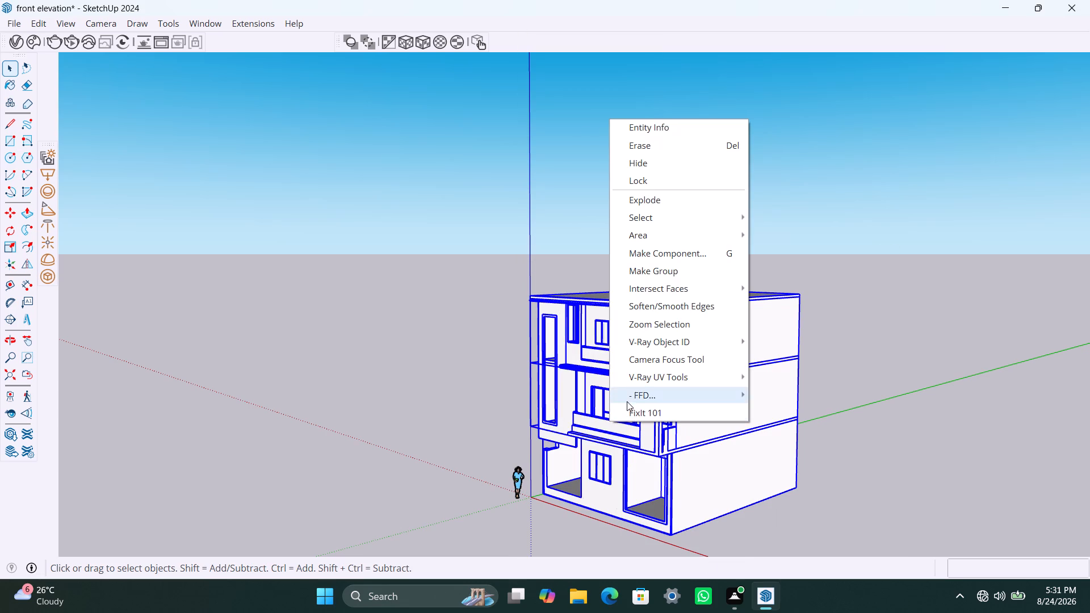
pyautogui.click(628, 407)
pyautogui.click(597, 364)
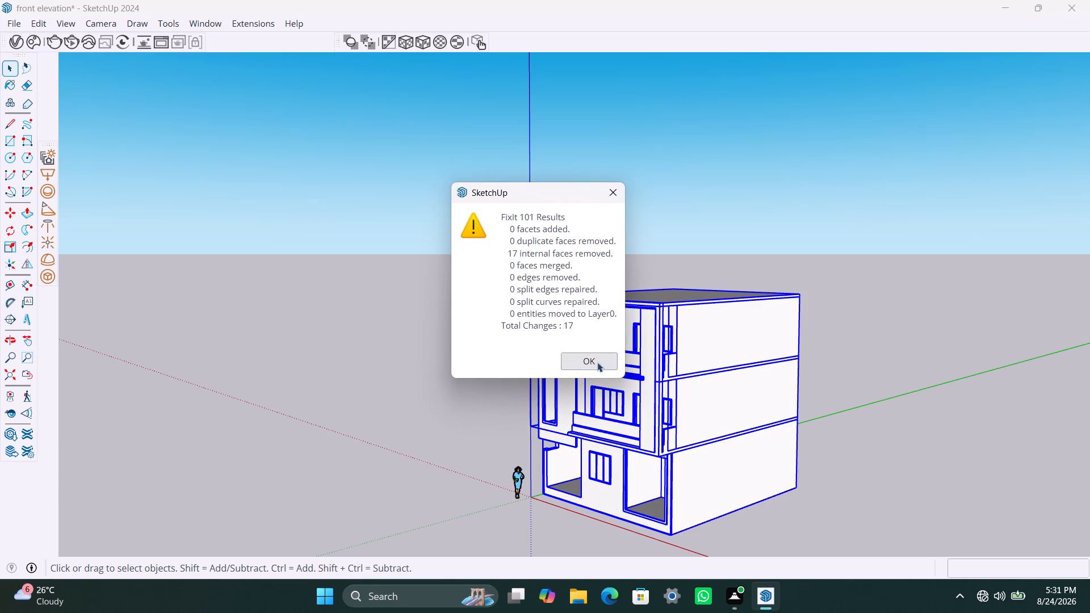
pyautogui.click(899, 431)
# Examine the cleaned-up front facade, checking its windows, balconies and ground-floor openings.
pyautogui.scroll(-4, 606, 501)
pyautogui.moveTo(584, 522); pyautogui.dragTo(832, 508, button='middle')
pyautogui.scroll(2, 681, 439)
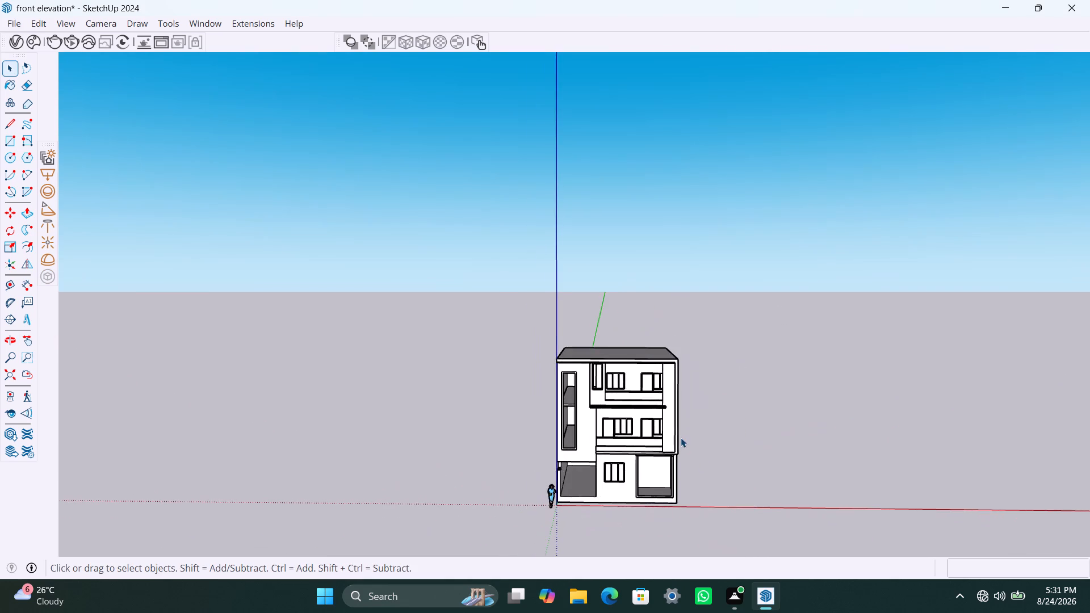
pyautogui.scroll(8, 681, 438)
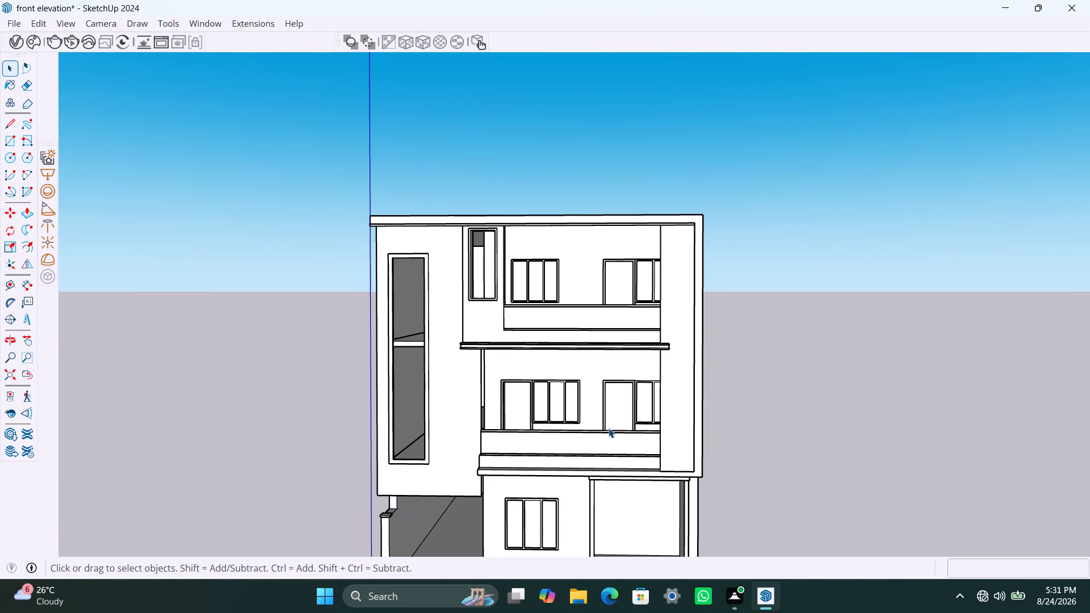
pyautogui.scroll(1, 608, 427)
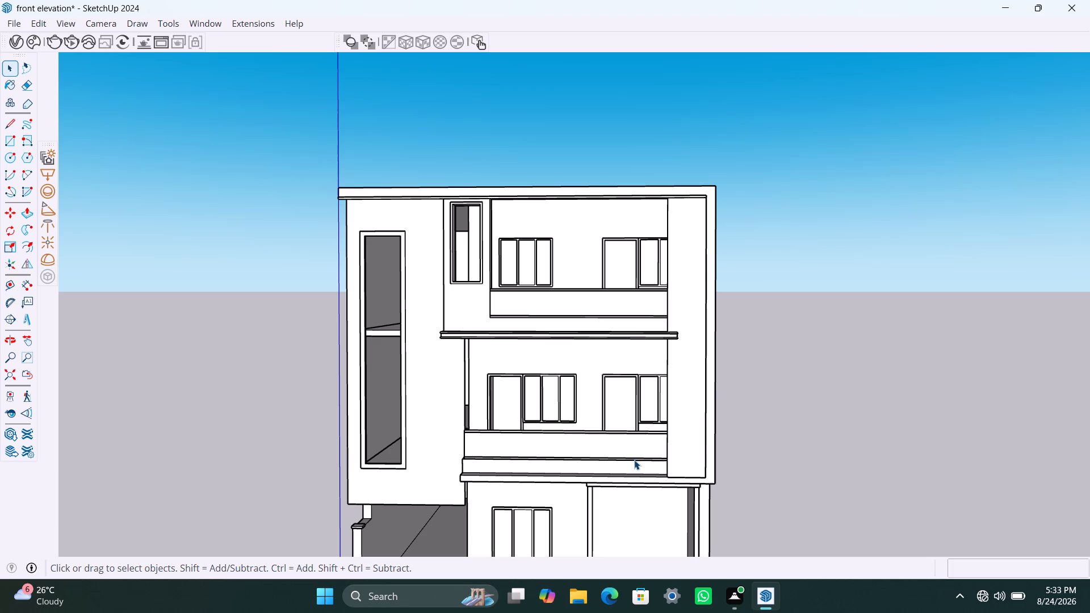
pyautogui.scroll(-4, 552, 376)
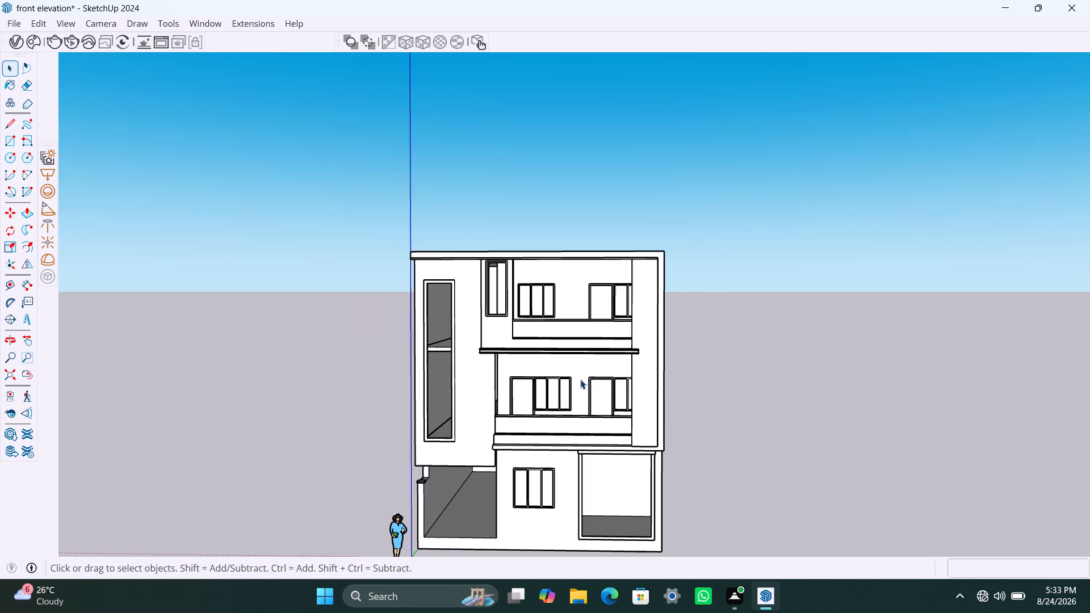
pyautogui.scroll(-1, 594, 381)
pyautogui.keyDown('shift'); pyautogui.moveTo(598, 385); pyautogui.dragTo(632, 329, button='middle'); pyautogui.keyUp('shift')
pyautogui.scroll(2, 619, 362)
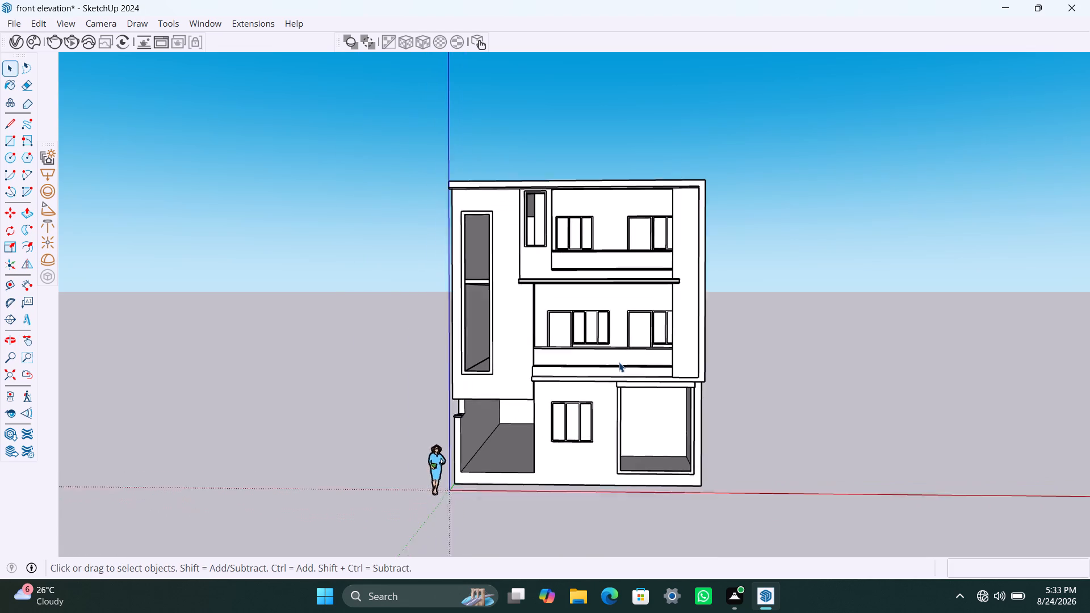
pyautogui.moveTo(631, 376); pyautogui.dragTo(663, 399, button='middle')
pyautogui.scroll(2, 641, 389)
pyautogui.moveTo(658, 422); pyautogui.dragTo(673, 421, button='middle')
pyautogui.scroll(1, 662, 435)
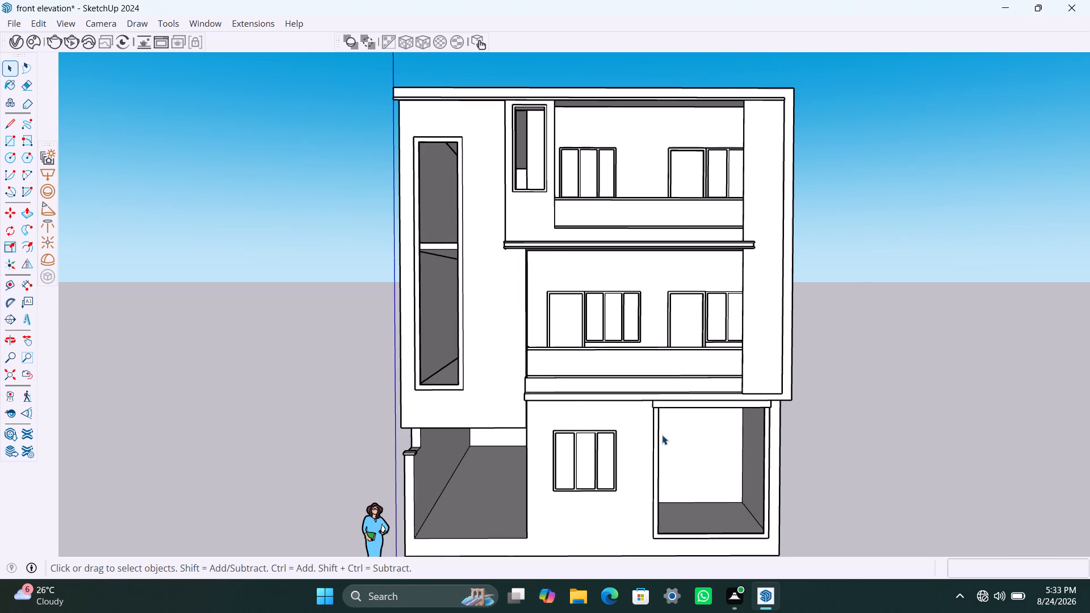
pyautogui.scroll(-1, 663, 439)
# In the middle-floor walls group, copy the top edge of the front interior doorway's wall end 3' straight down.
pyautogui.moveTo(660, 443); pyautogui.dragTo(832, 461, button='middle')
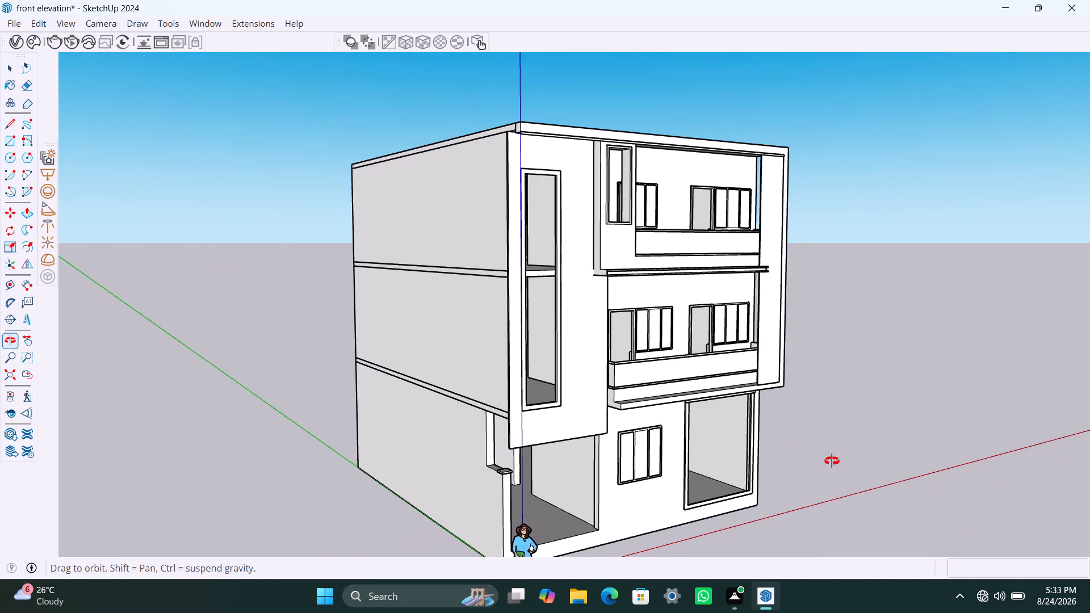
pyautogui.moveTo(832, 461); pyautogui.dragTo(812, 480, button='middle')
pyautogui.scroll(3, 552, 385)
pyautogui.moveTo(509, 370); pyautogui.dragTo(515, 338, button='middle')
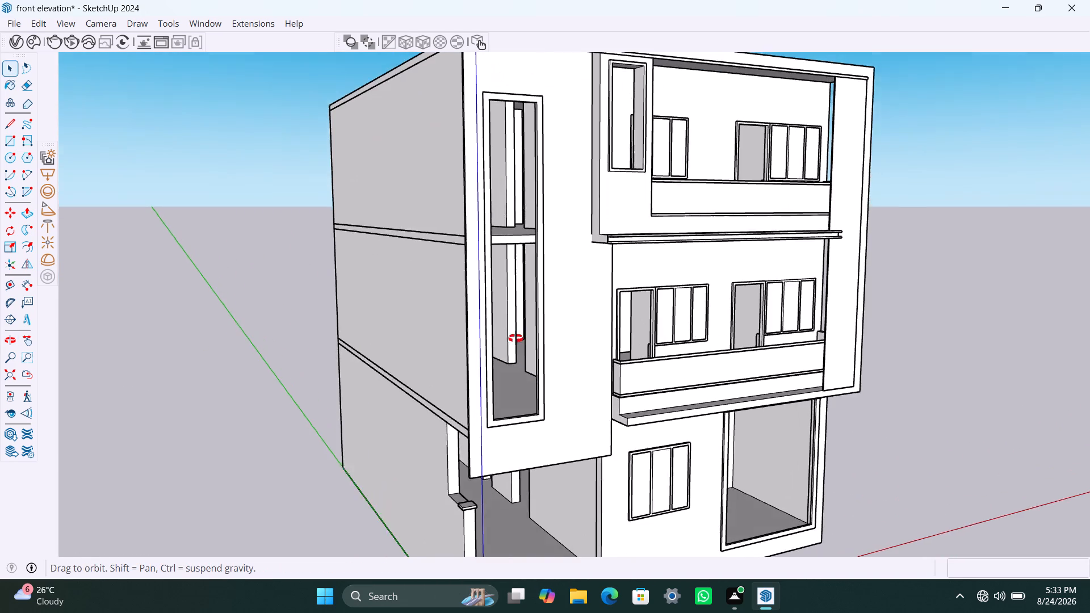
pyautogui.moveTo(515, 338); pyautogui.dragTo(509, 316, button='middle')
pyautogui.scroll(5, 509, 254)
pyautogui.click(509, 232)
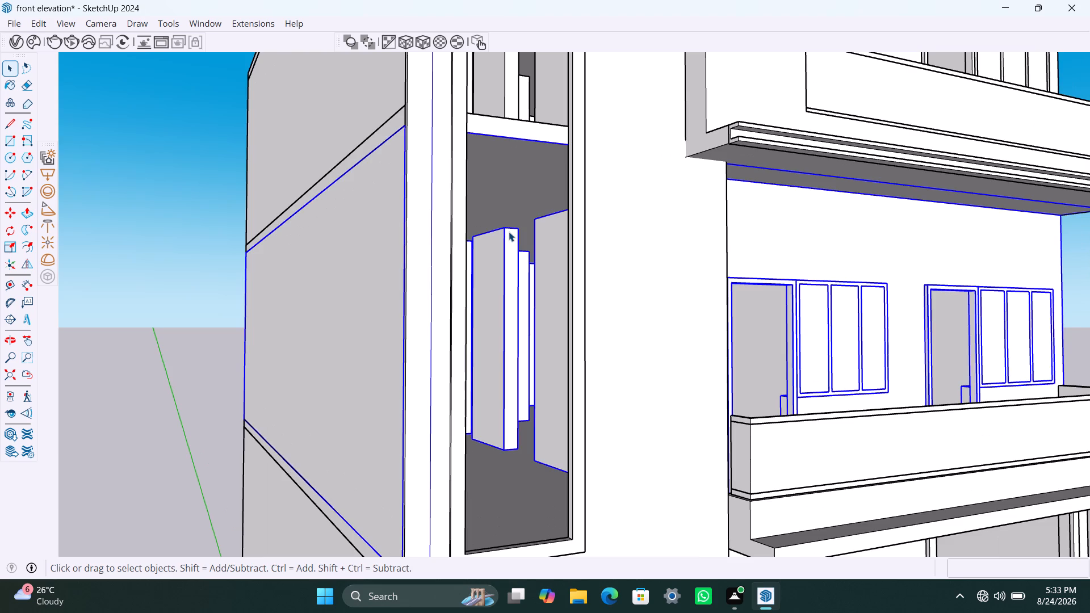
pyautogui.doubleClick(509, 232)
pyautogui.click(509, 230)
pyautogui.click(509, 230)
pyautogui.click(510, 229)
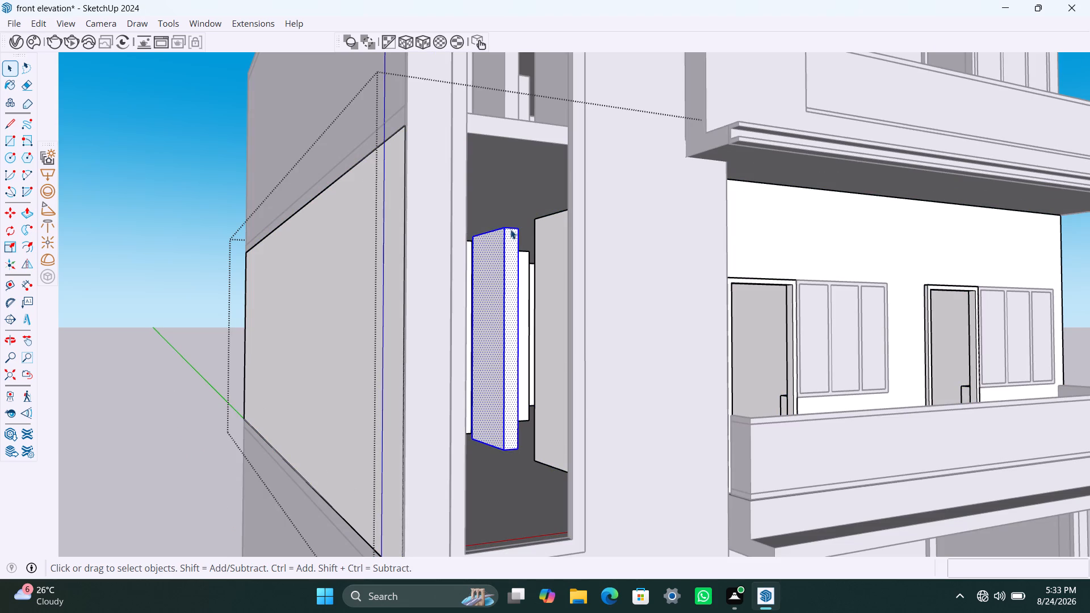
pyautogui.click(510, 231)
pyautogui.click(510, 228)
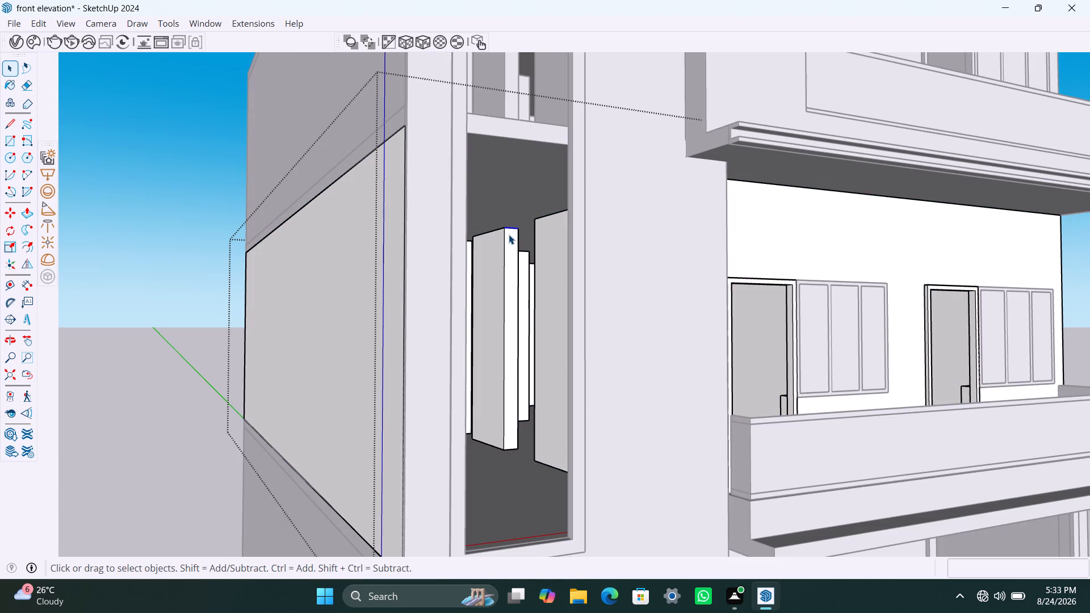
pyautogui.press('m')
pyautogui.click(505, 229)
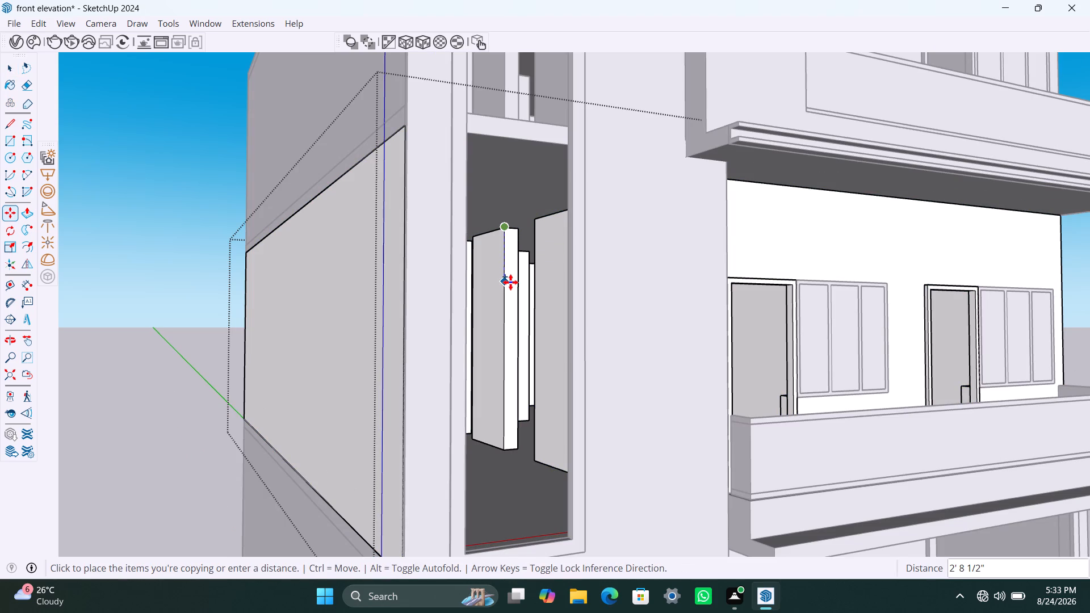
pyautogui.write("3'")
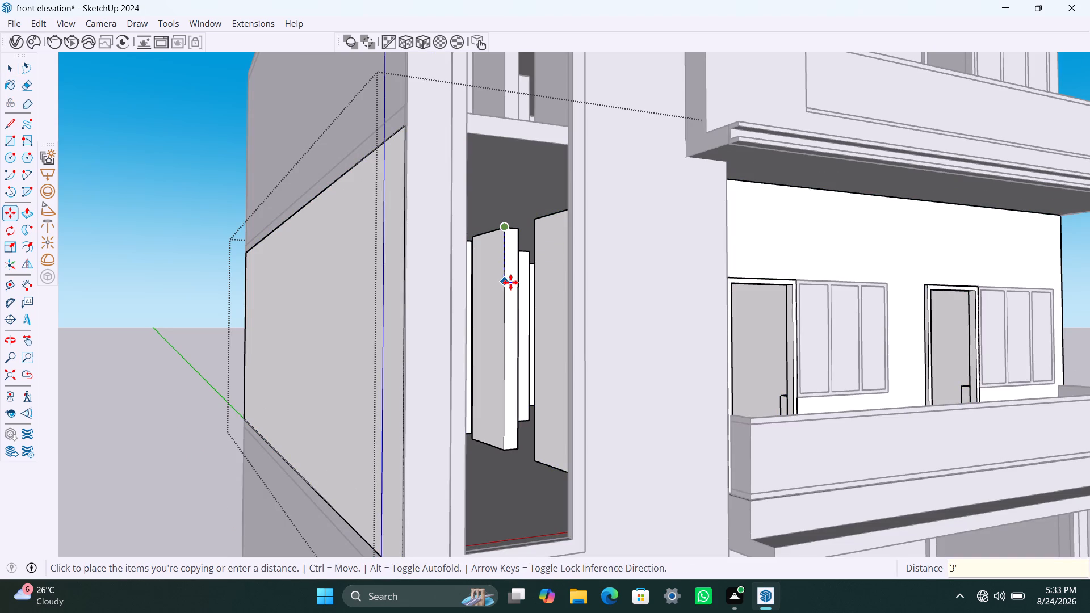
pyautogui.press('Return')
pyautogui.press('space')
# Push/Pull the upper part of that wall end across the opening to the adjoining wall, forming the front doorway's lintel.
pyautogui.click(513, 273)
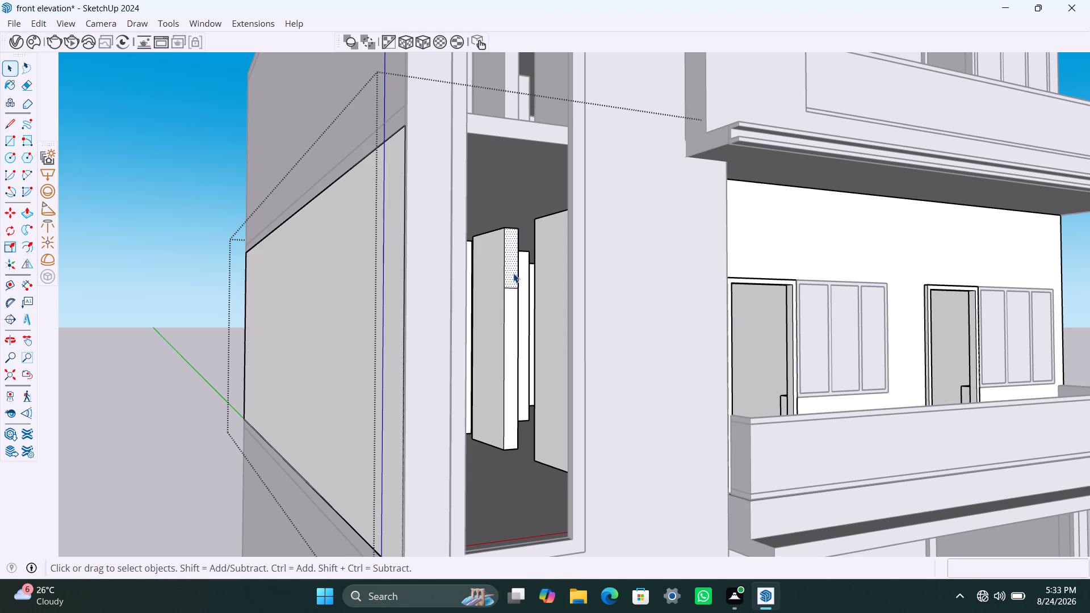
pyautogui.press('p')
pyautogui.click(513, 273)
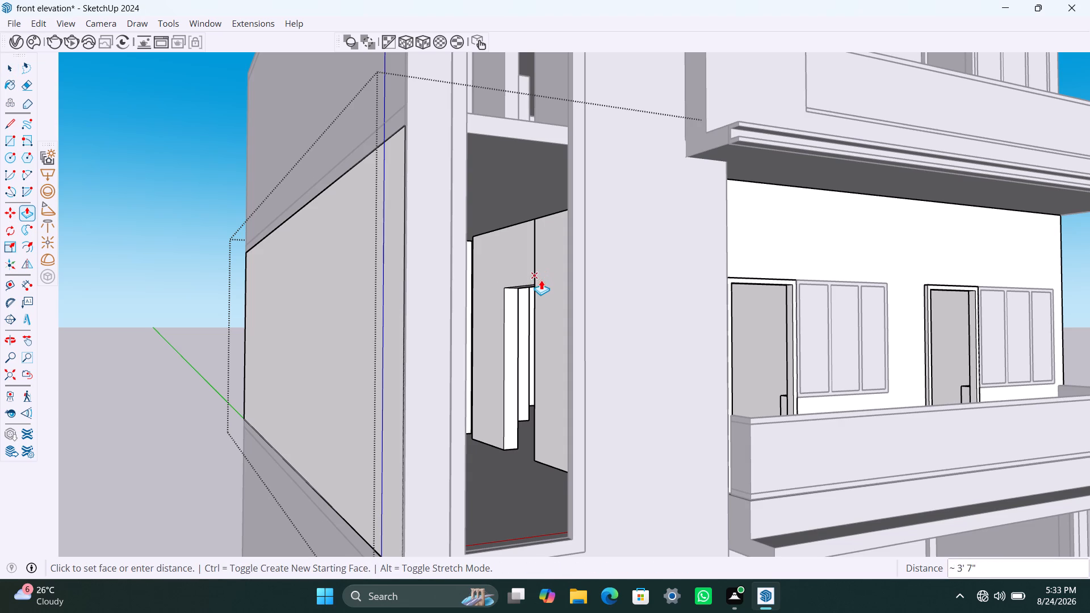
pyautogui.click(538, 329)
pyautogui.press('space')
# Copy the top edge of the rear interior doorway's wall end on the middle floor 3' straight down.
pyautogui.scroll(-3, 527, 258)
pyautogui.moveTo(521, 295); pyautogui.dragTo(513, 316, button='middle')
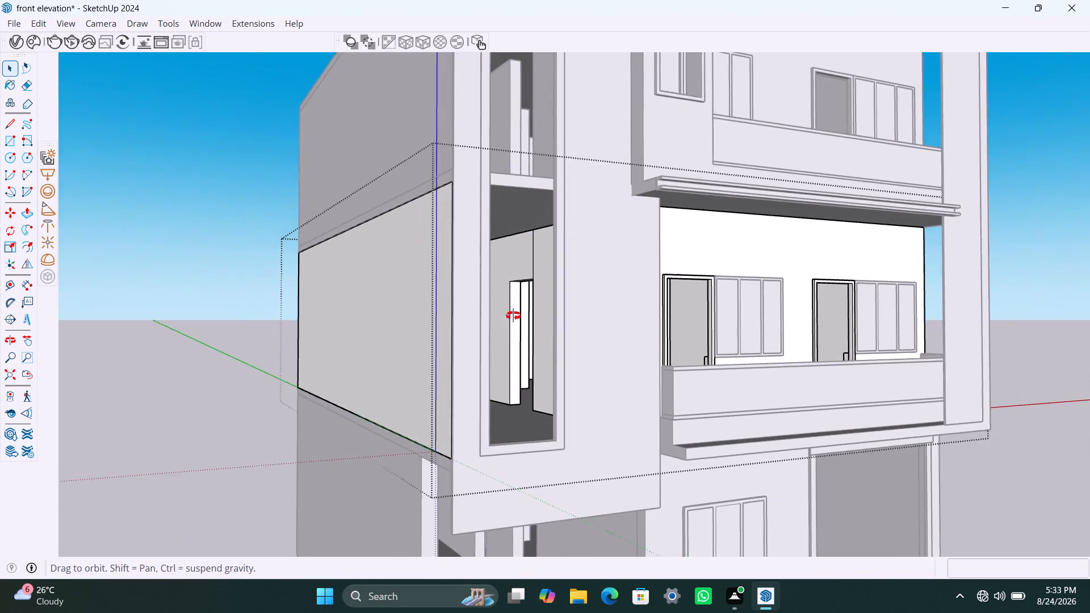
pyautogui.moveTo(513, 316); pyautogui.dragTo(512, 355, button='middle')
pyautogui.scroll(4, 495, 317)
pyautogui.moveTo(489, 309); pyautogui.dragTo(480, 276, button='middle')
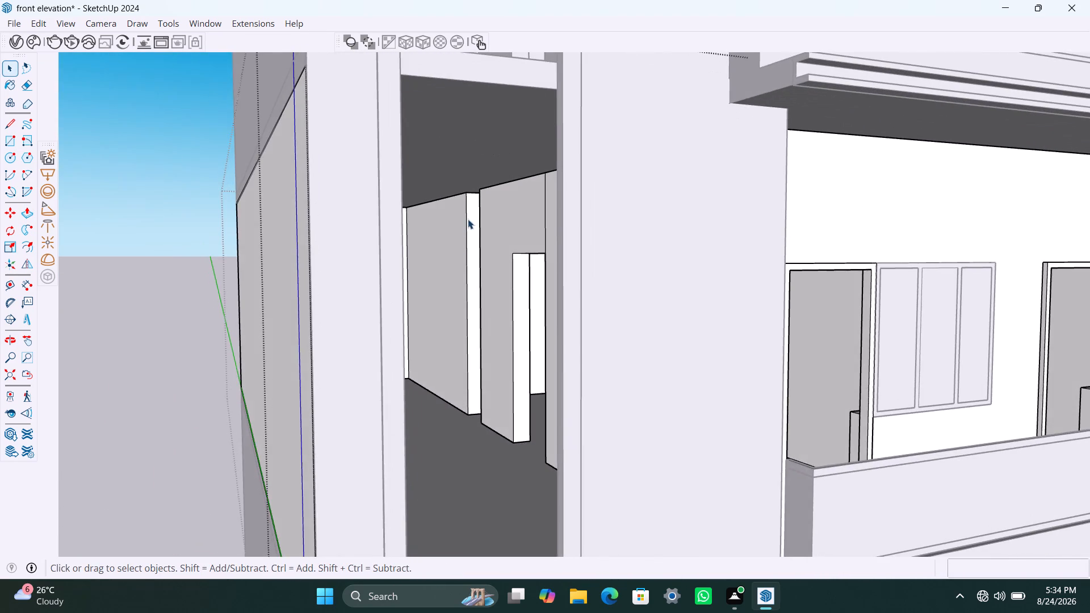
pyautogui.scroll(3, 470, 209)
pyautogui.click(474, 188)
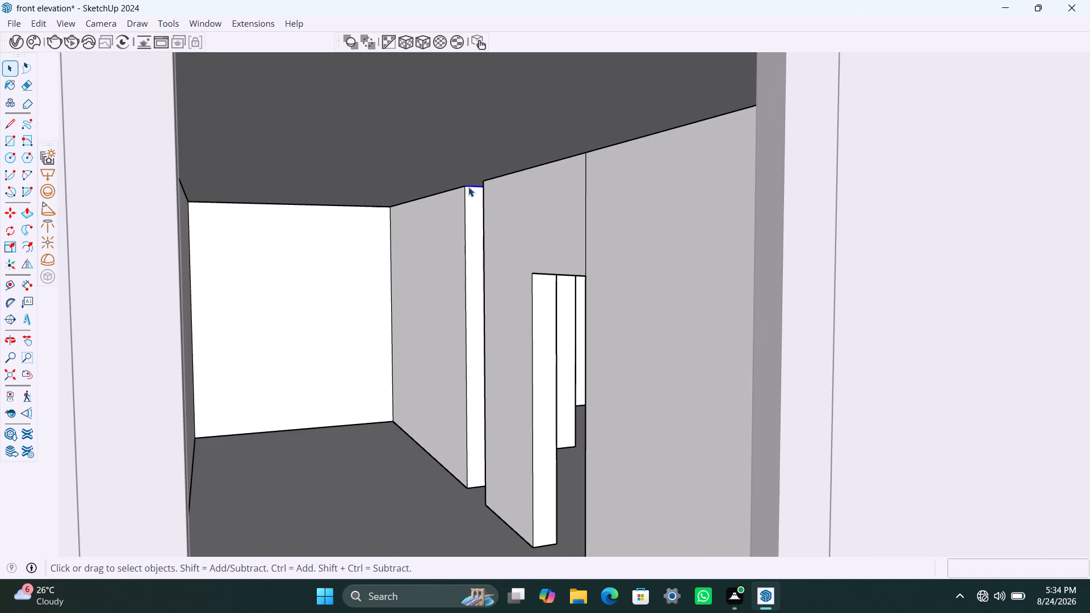
pyautogui.press('m')
pyautogui.click(467, 186)
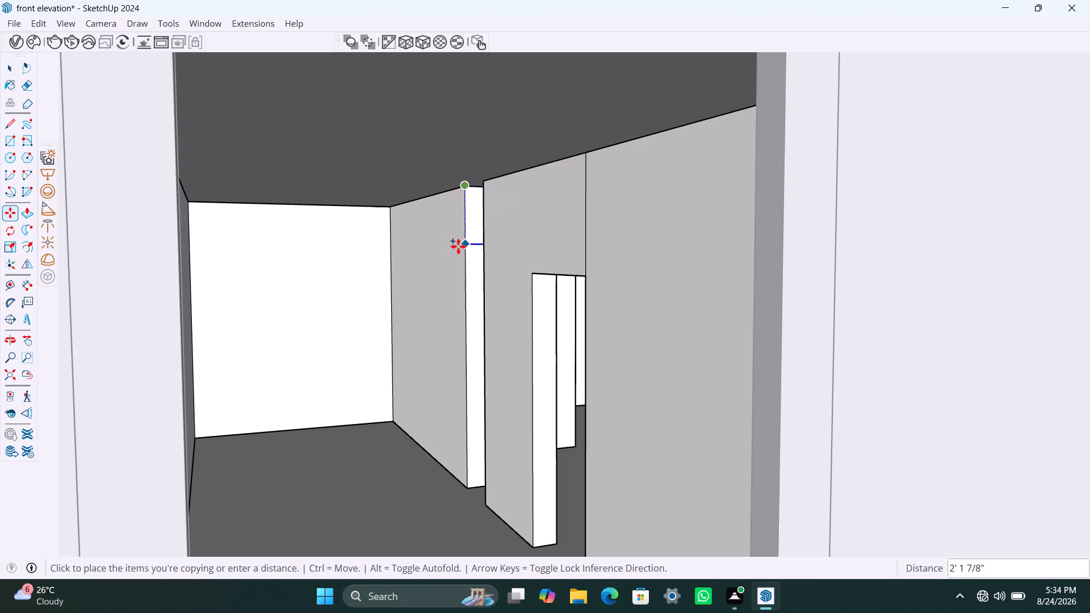
pyautogui.write("3'")
pyautogui.press('Return')
pyautogui.press('space')
# Push/Pull the wall end's upper face across the middle floor's rear doorway to the adjoining wall as a lintel.
pyautogui.click(472, 244)
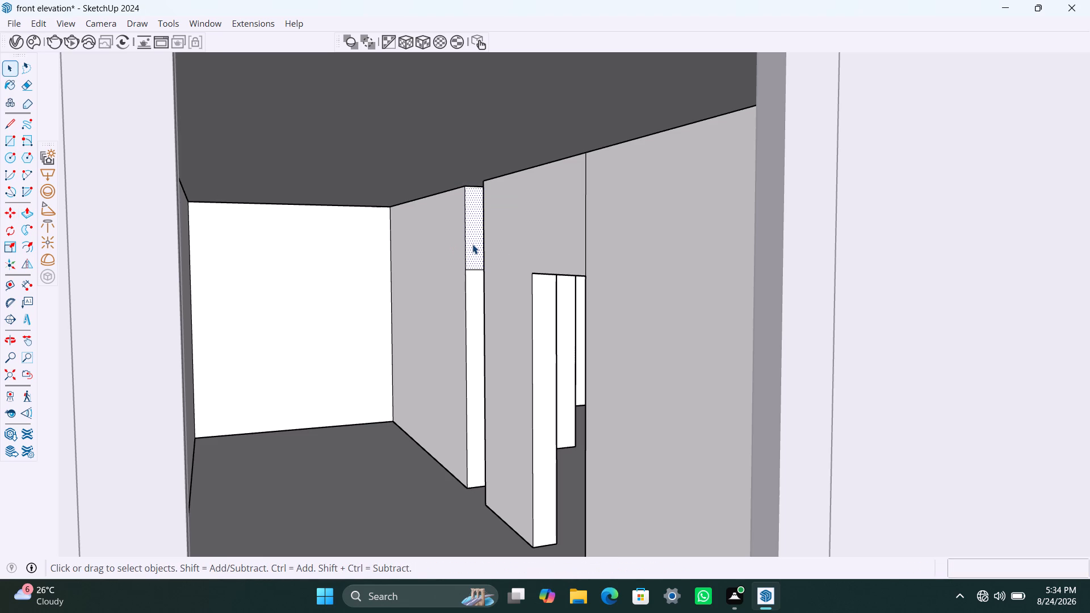
pyautogui.press('p')
pyautogui.click(472, 243)
pyautogui.click(484, 262)
pyautogui.press('space')
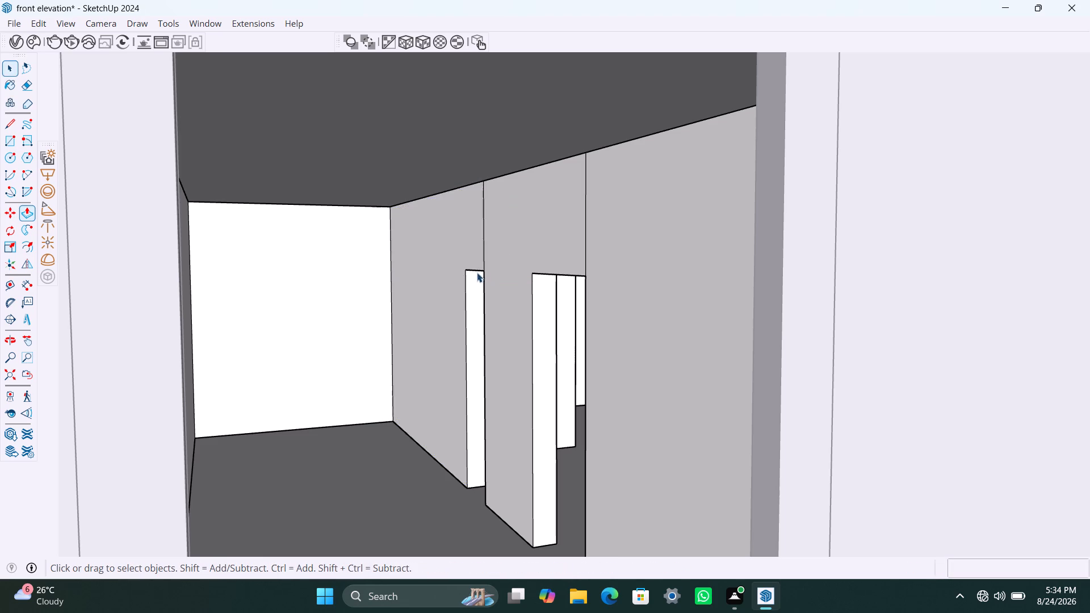
# In the top-floor walls group, copy the top edge of the rear doorway's wall end 3' straight down.
pyautogui.scroll(-7, 480, 245)
pyautogui.moveTo(482, 258); pyautogui.dragTo(476, 328, button='middle')
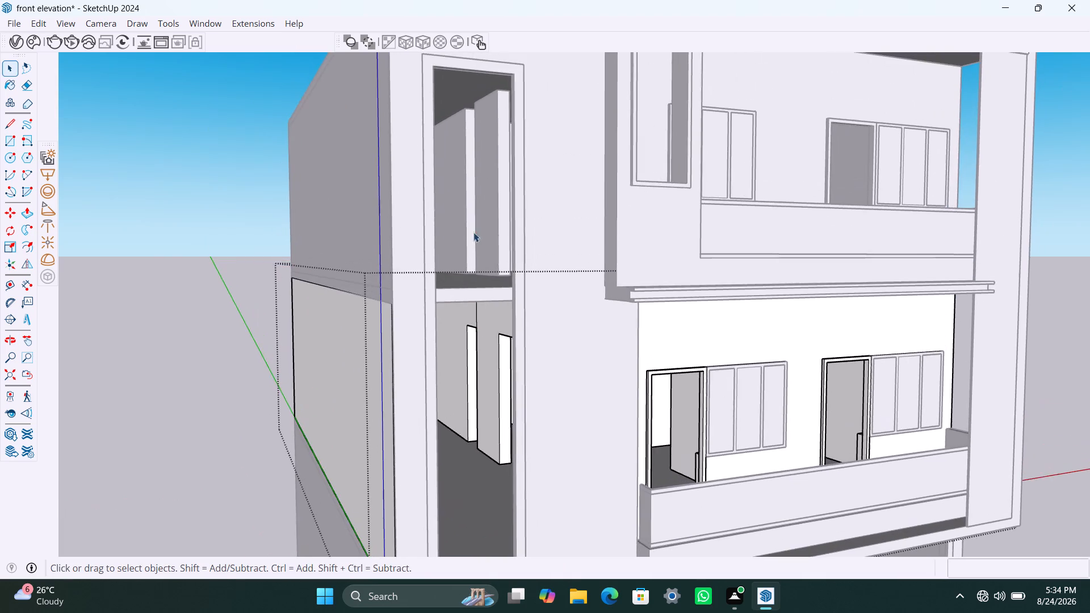
pyautogui.scroll(2, 476, 147)
pyautogui.moveTo(475, 139); pyautogui.dragTo(475, 167, button='middle')
pyautogui.scroll(8, 466, 143)
pyautogui.click(468, 112)
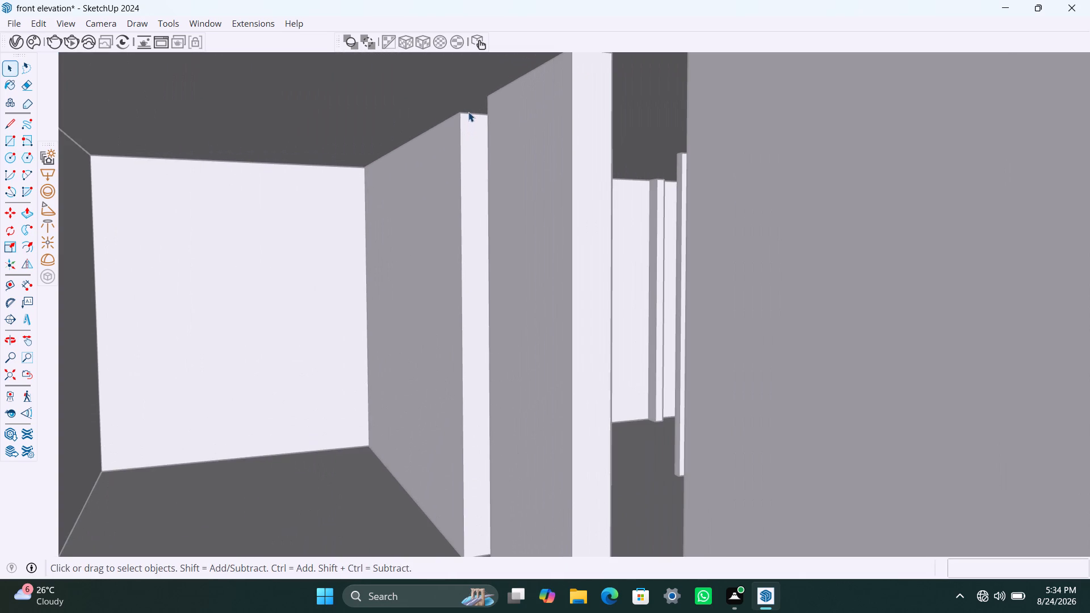
pyautogui.doubleClick(471, 113)
pyautogui.click(472, 120)
pyautogui.doubleClick(467, 116)
pyautogui.click(467, 119)
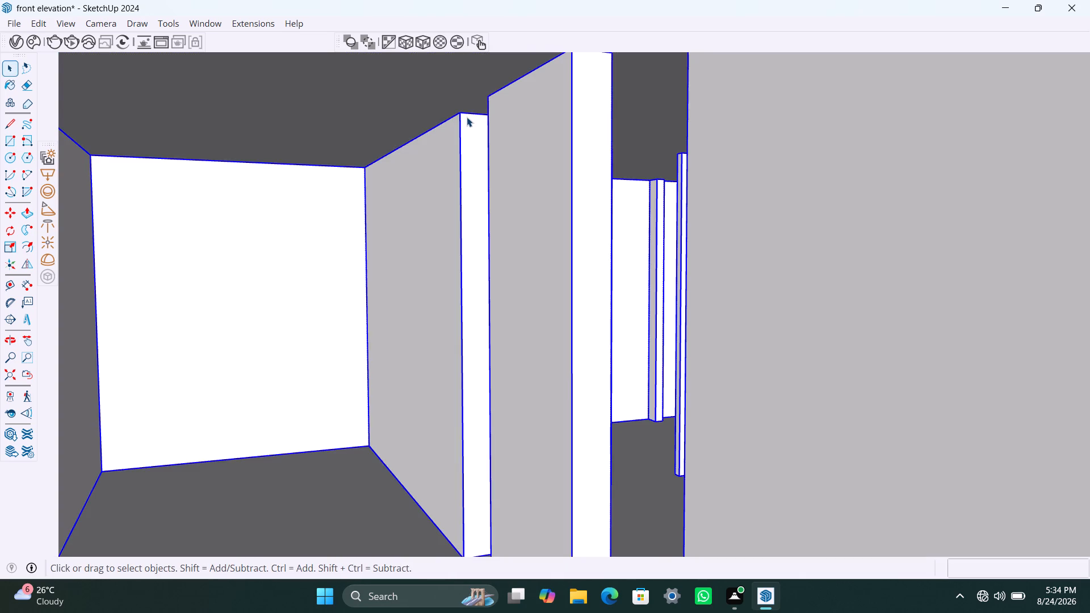
pyautogui.tripleClick(467, 117)
pyautogui.click(466, 116)
pyautogui.click(466, 112)
pyautogui.click(468, 114)
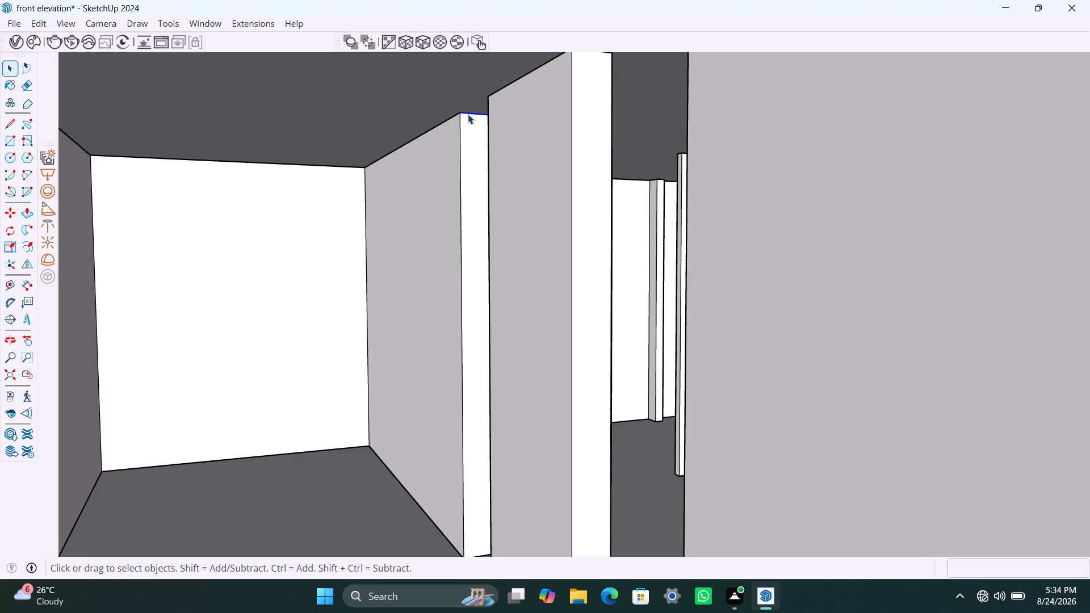
pyautogui.press('m')
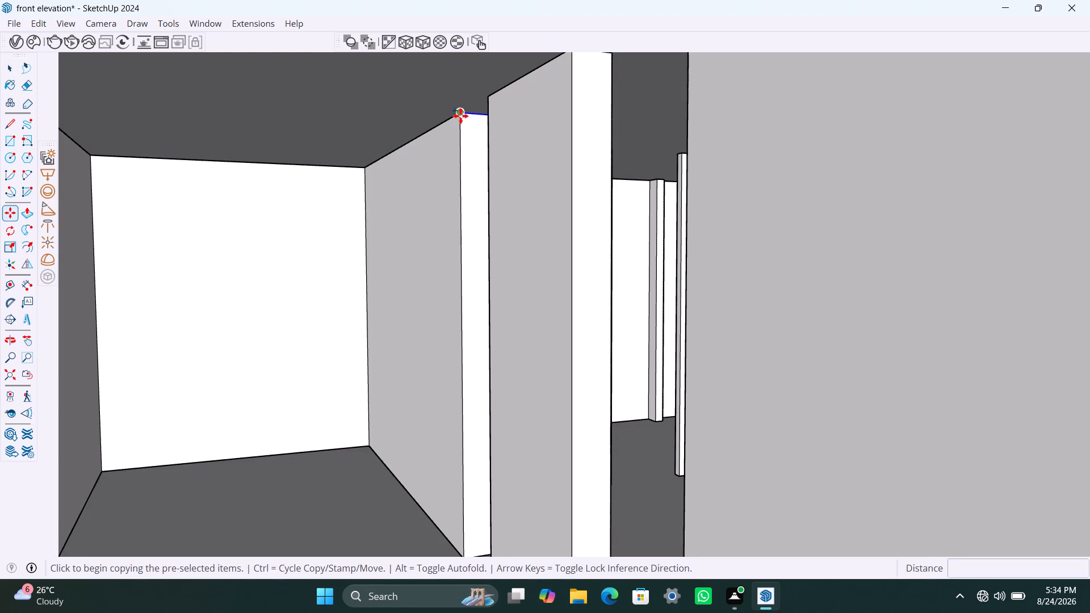
pyautogui.click(460, 115)
pyautogui.write("3'")
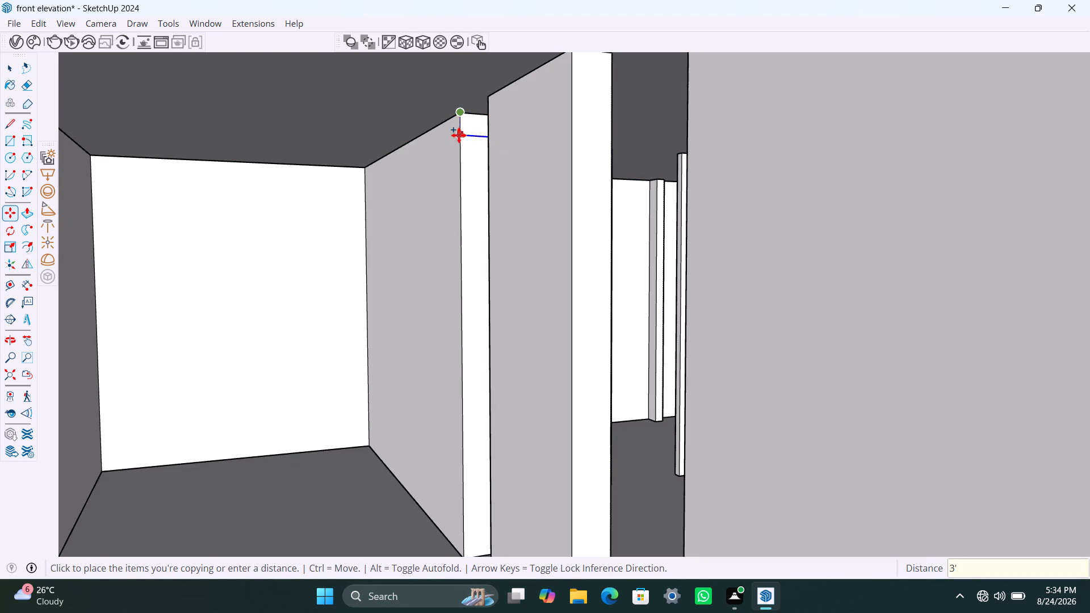
pyautogui.press('Return')
pyautogui.press('space')
# Push/Pull the upper face about 2' 2" across the top floor's rear doorway to the adjoining wall as a lintel.
pyautogui.click(467, 159)
pyautogui.press('p')
pyautogui.click(468, 161)
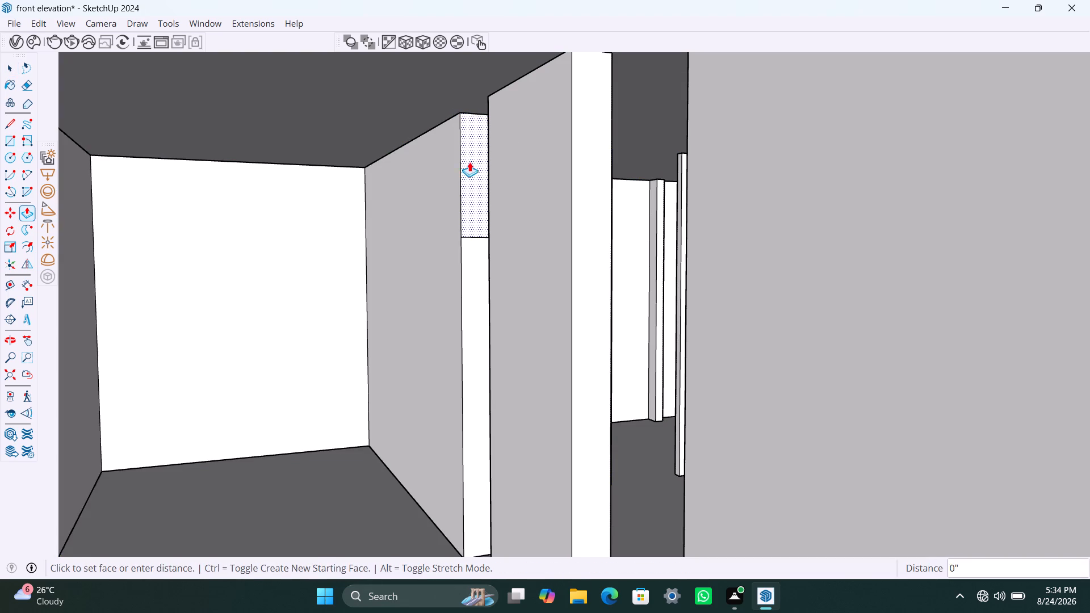
pyautogui.click(490, 229)
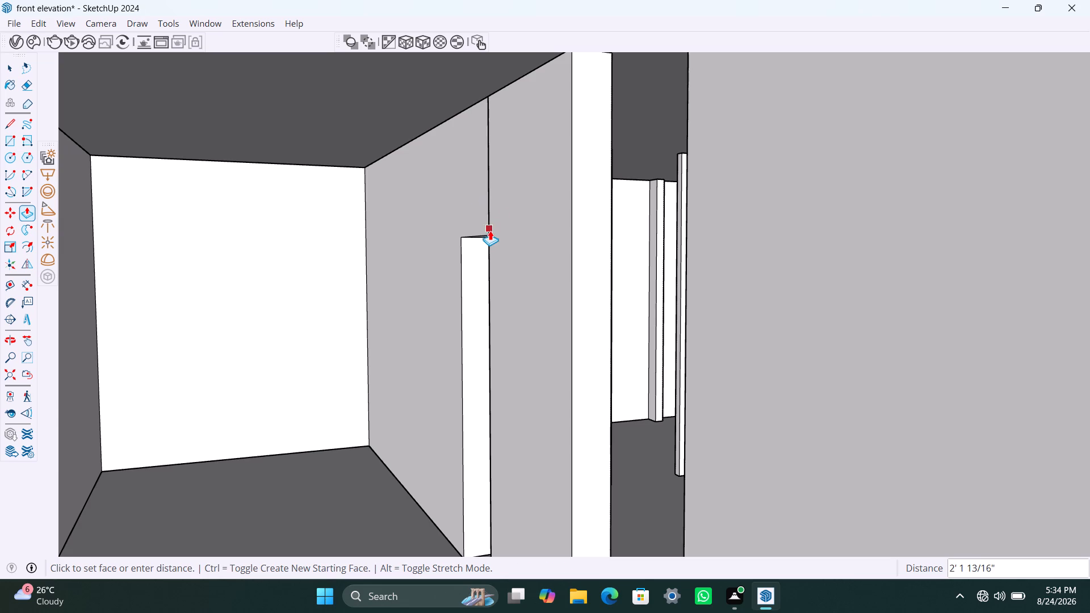
pyautogui.press('space')
# Copy the top edge of the front interior doorway's wall end on the top floor 3' straight down.
pyautogui.scroll(-3, 581, 145)
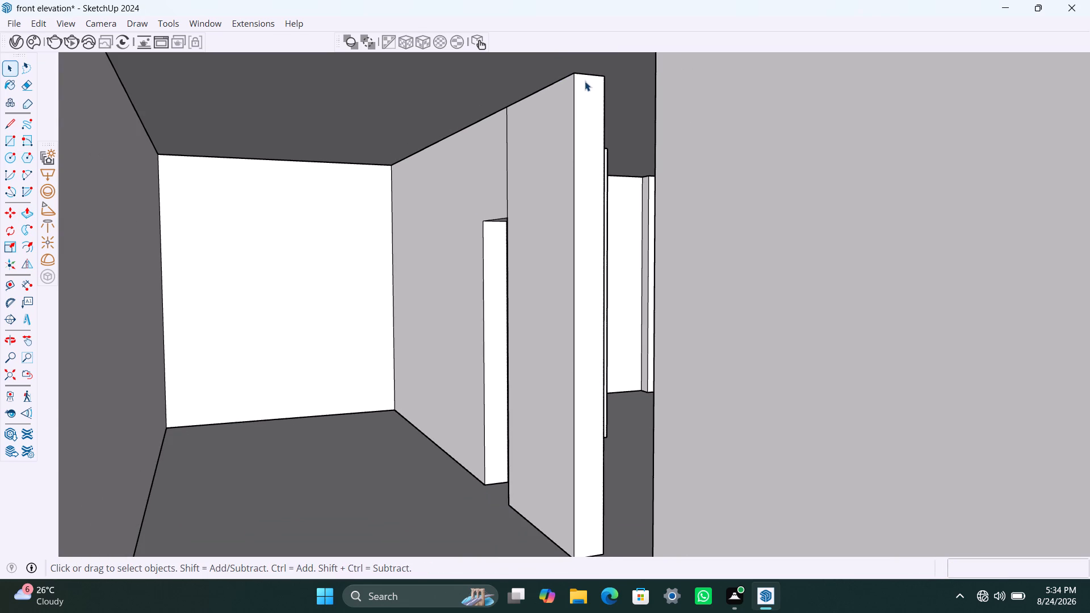
pyautogui.click(585, 76)
pyautogui.press('m')
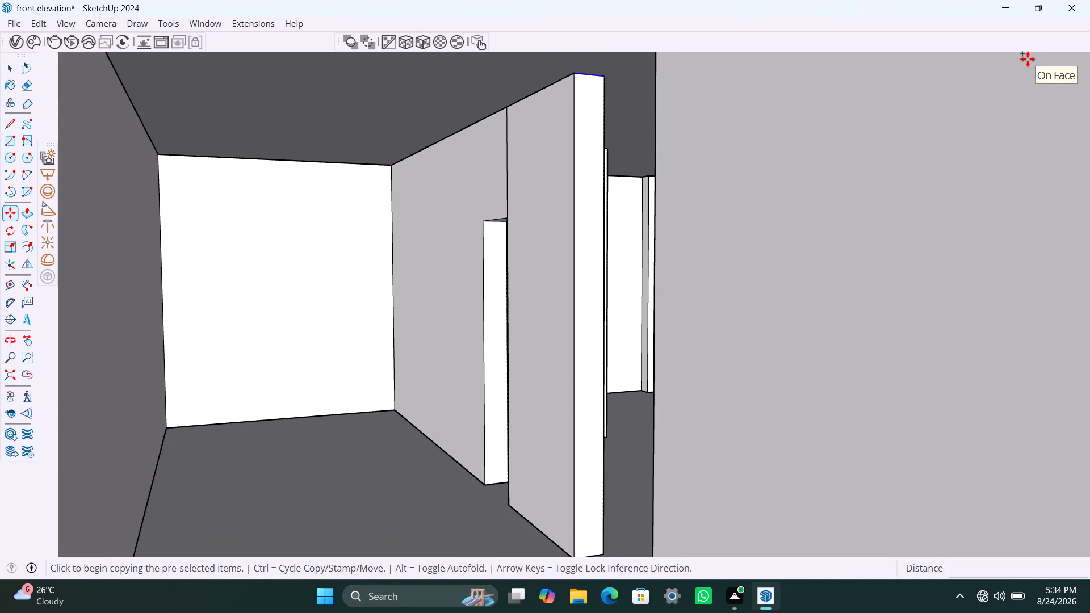
pyautogui.click(576, 73)
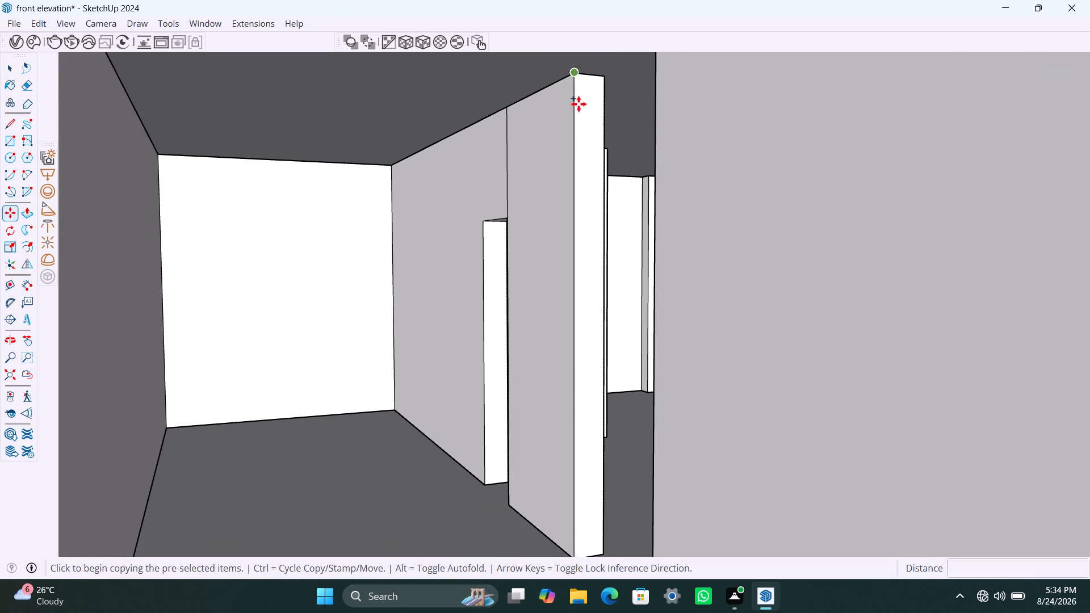
pyautogui.write("3'")
pyautogui.press('Return')
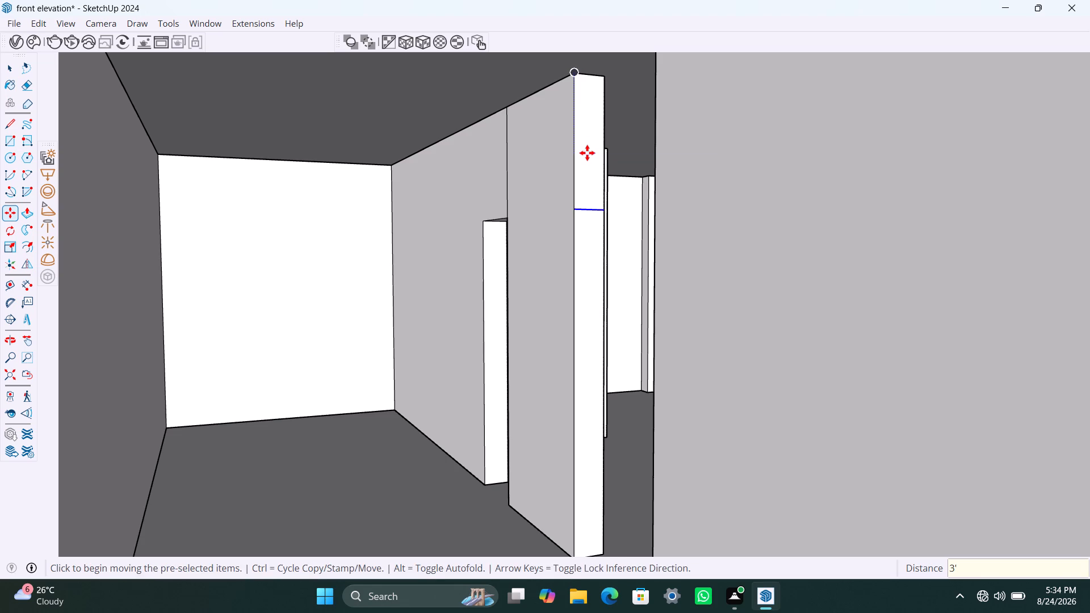
pyautogui.press('space')
# Push/Pull the upper face about 3' 2" across the top floor's front doorway to the adjoining wall as a lintel.
pyautogui.click(588, 155)
pyautogui.press('p')
pyautogui.click(588, 155)
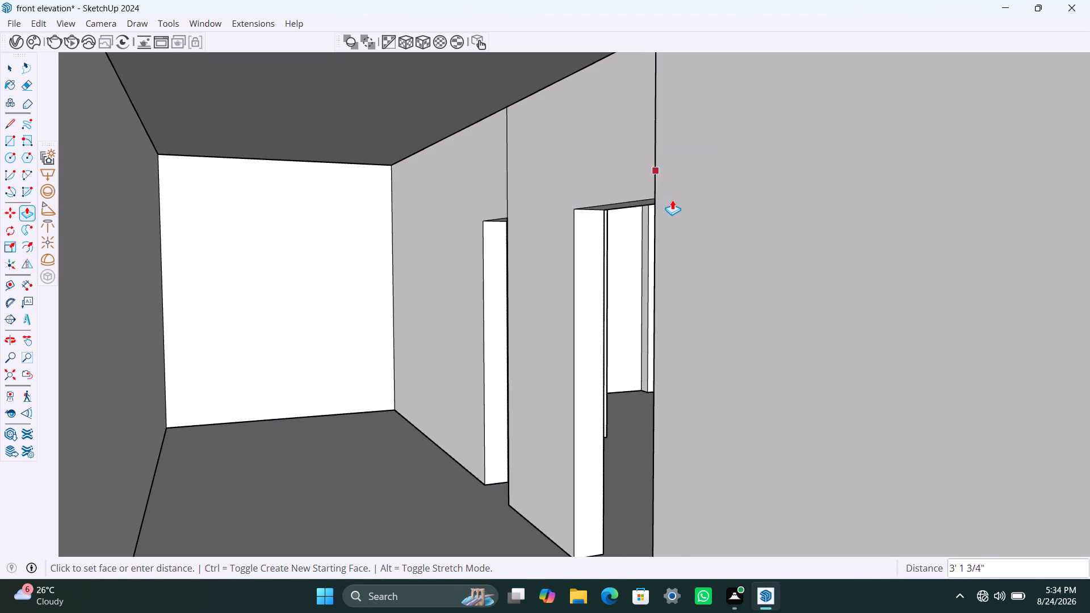
pyautogui.click(659, 234)
pyautogui.press('space')
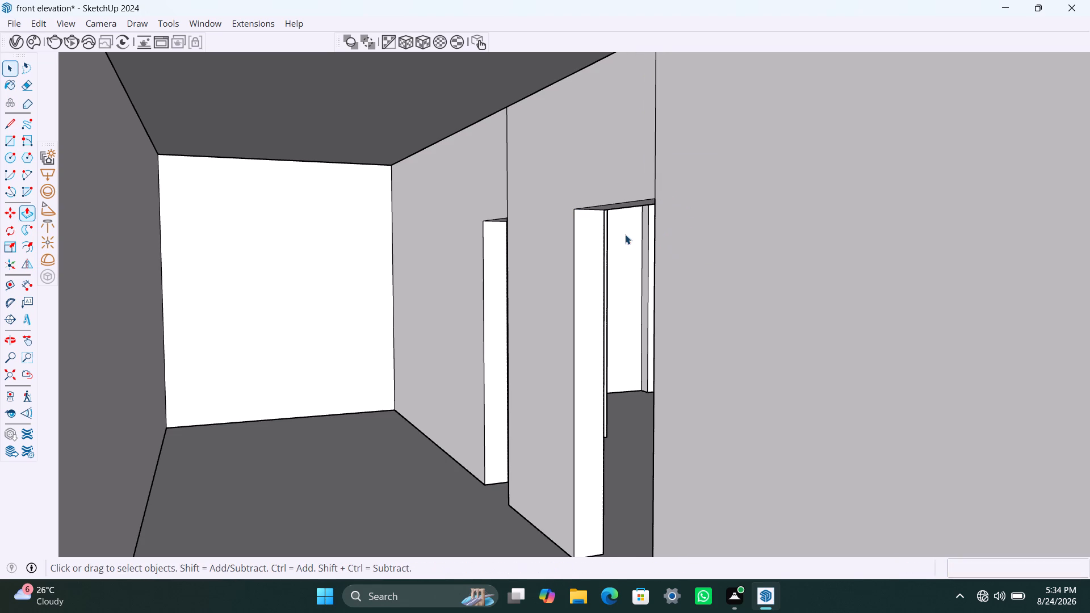
# In the ground-floor walls group, copy the top edge of the rear interior doorway's wall end 3' straight down.
pyautogui.scroll(-7, 636, 215)
pyautogui.moveTo(678, 331); pyautogui.dragTo(601, 240, button='middle')
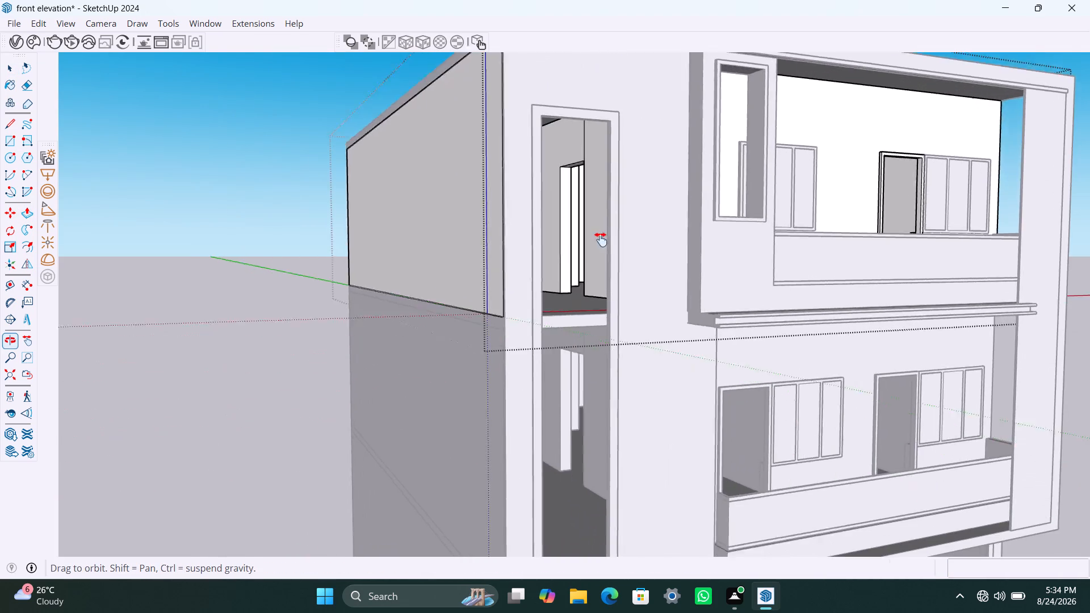
pyautogui.moveTo(601, 240); pyautogui.dragTo(593, 54, button='middle')
pyautogui.moveTo(619, 454); pyautogui.dragTo(609, 384, button='middle')
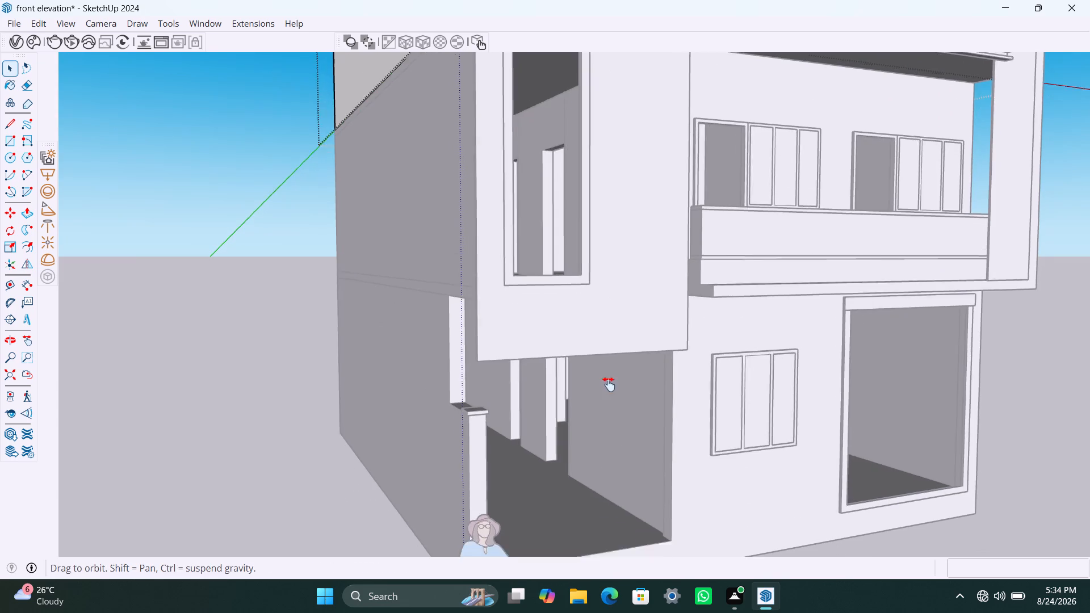
pyautogui.moveTo(609, 384); pyautogui.dragTo(608, 379, button='middle')
pyautogui.scroll(3, 567, 347)
pyautogui.moveTo(563, 366); pyautogui.dragTo(559, 324, button='middle')
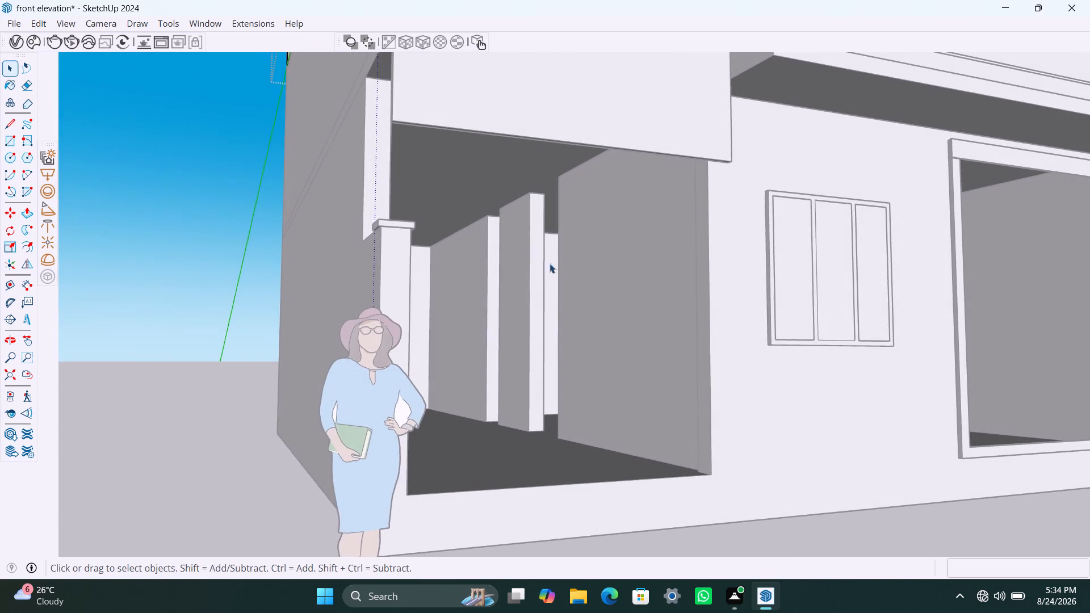
pyautogui.scroll(4, 548, 254)
pyautogui.moveTo(580, 304); pyautogui.dragTo(629, 333, button='middle')
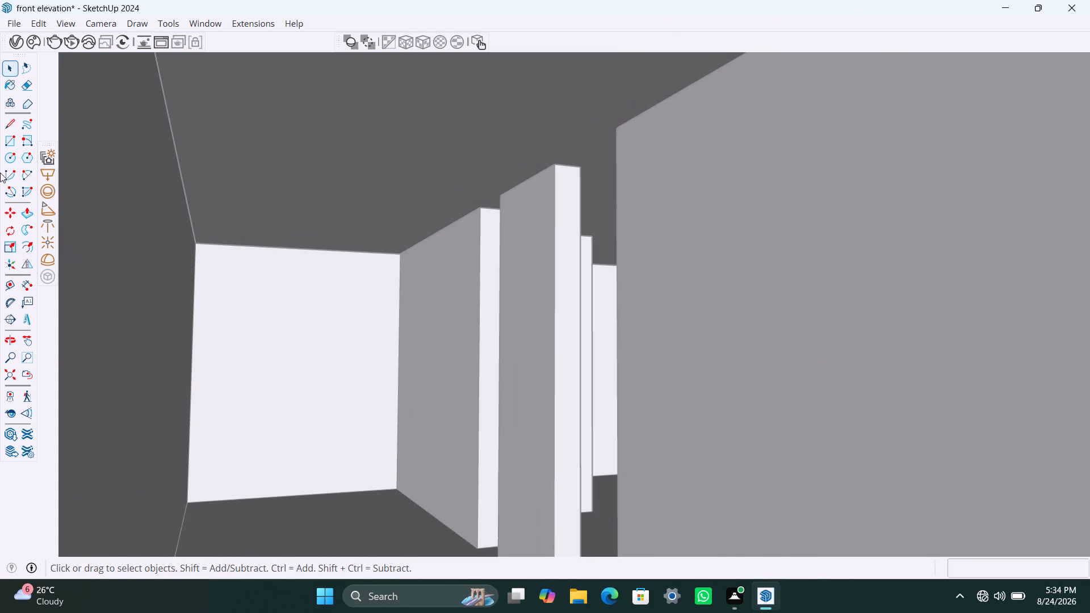
pyautogui.tripleClick(487, 207)
pyautogui.click(486, 208)
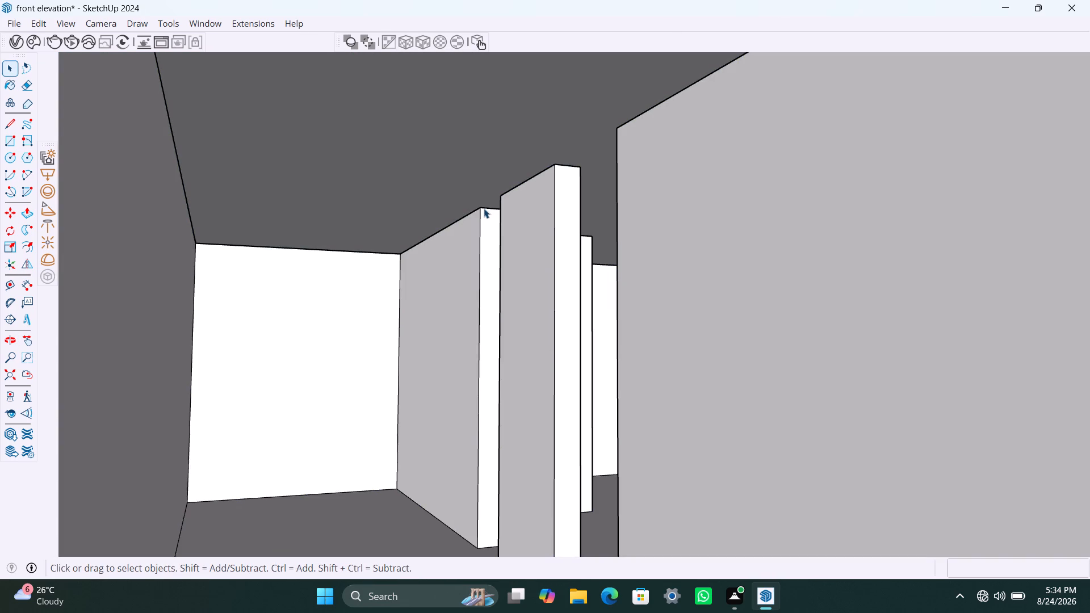
pyautogui.tripleClick(483, 208)
pyautogui.tripleClick(484, 208)
pyautogui.doubleClick(487, 208)
pyautogui.tripleClick(491, 211)
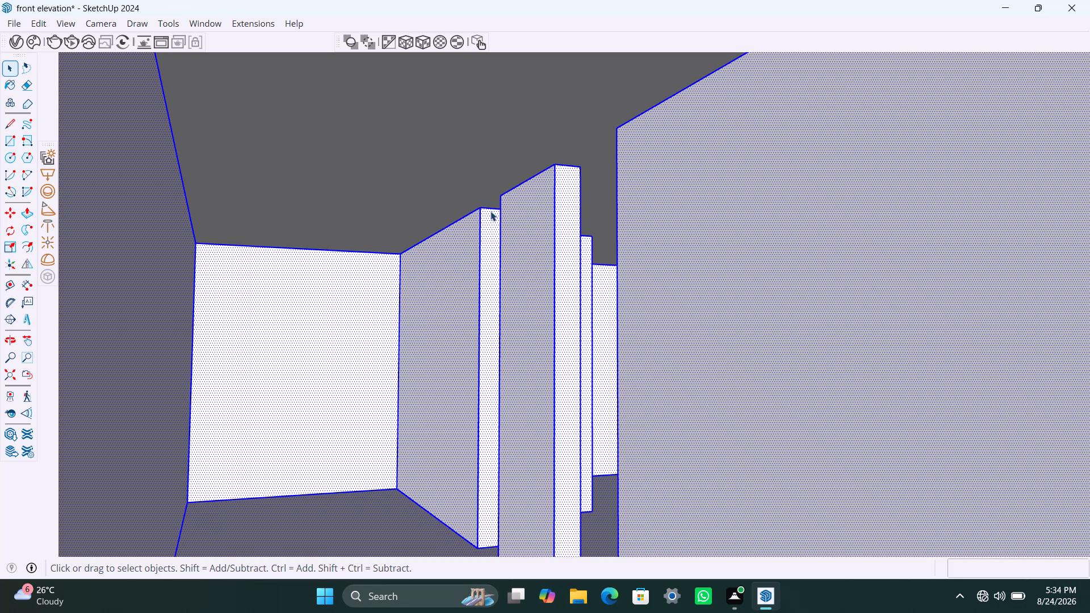
pyautogui.click(476, 199)
pyautogui.click(489, 211)
pyautogui.click(486, 211)
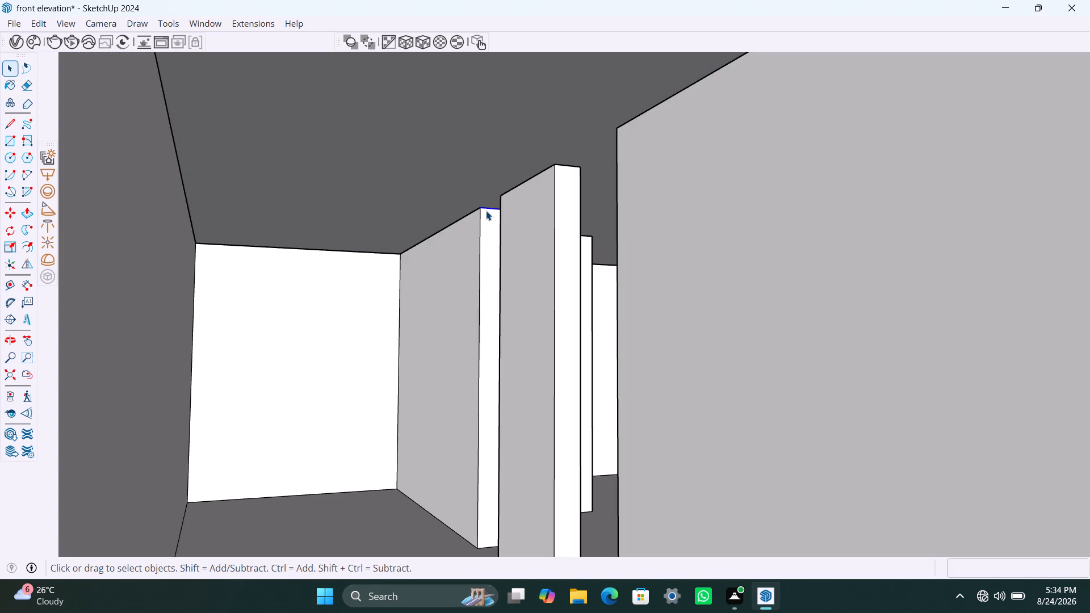
pyautogui.press('m')
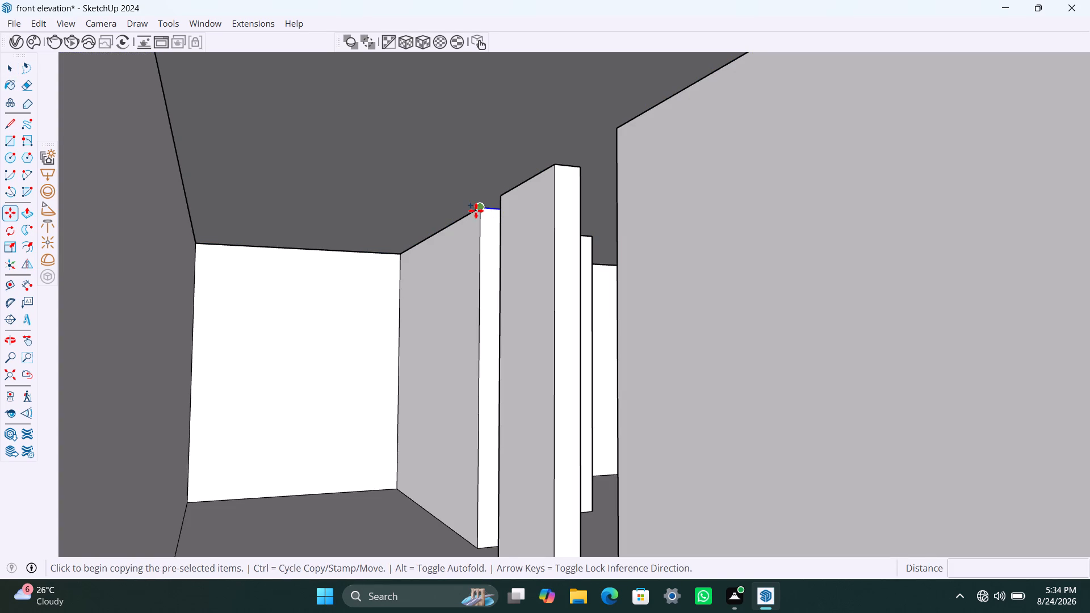
pyautogui.click(476, 211)
pyautogui.write("3'")
pyautogui.press('Return')
pyautogui.press('space')
# Push/Pull the upper face across the ground floor's rear doorway to the adjoining wall as a lintel.
pyautogui.click(488, 245)
pyautogui.press('p')
pyautogui.click(488, 245)
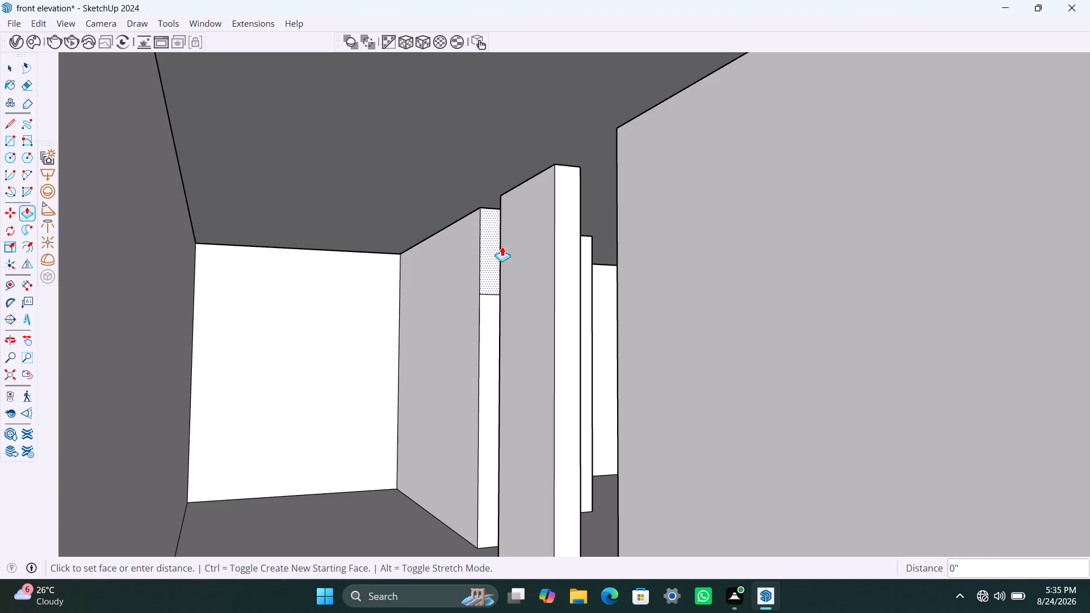
pyautogui.click(504, 263)
pyautogui.press('space')
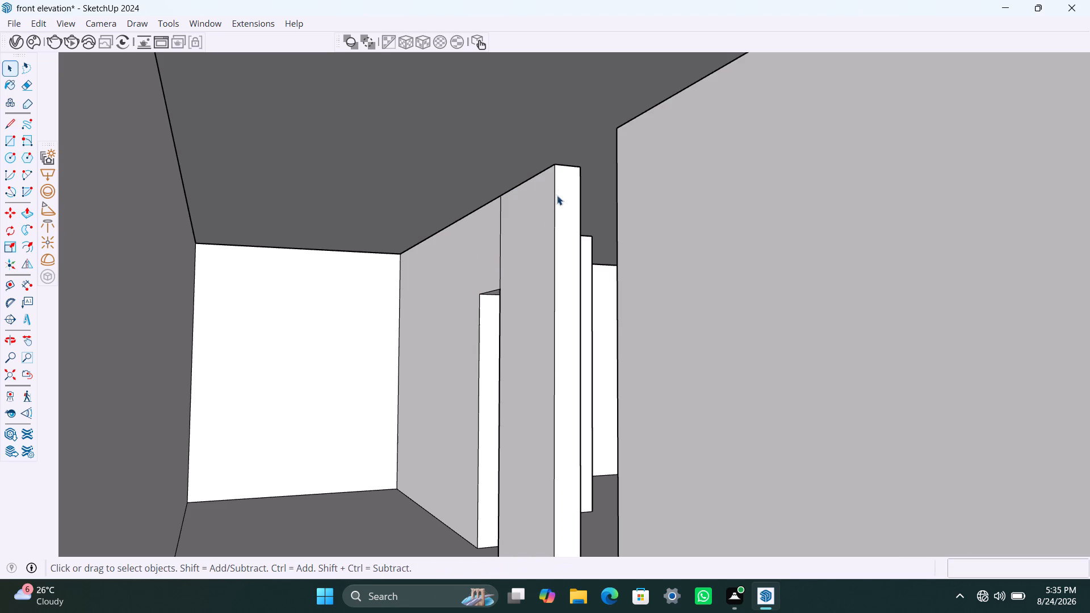
# Copy the top edge of the front interior doorway's wall end on the ground floor 3' straight down.
pyautogui.press('m')
pyautogui.press('space')
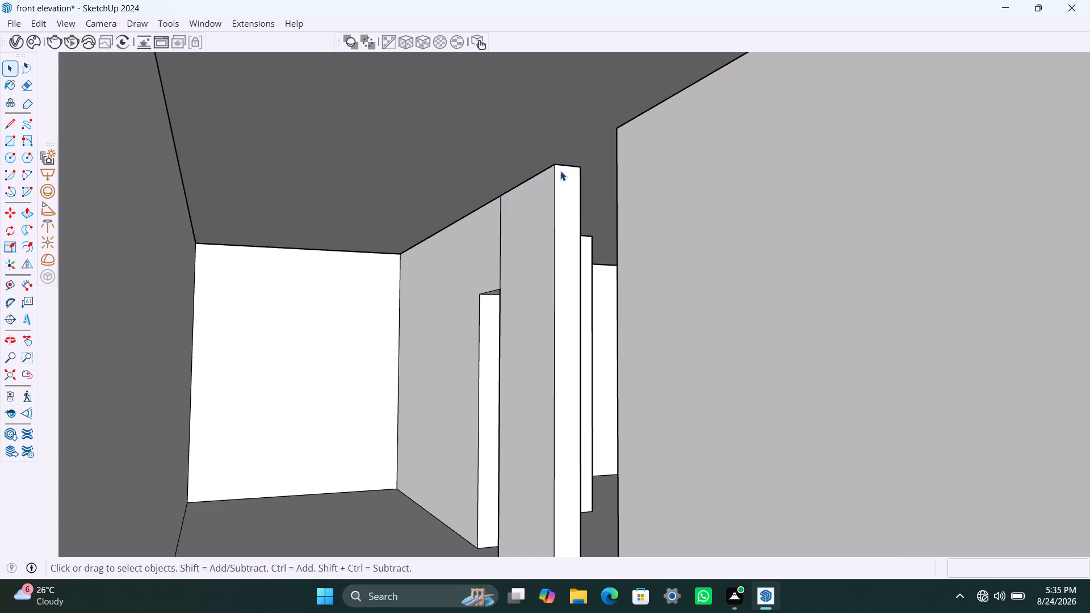
pyautogui.click(560, 167)
pyautogui.press('m')
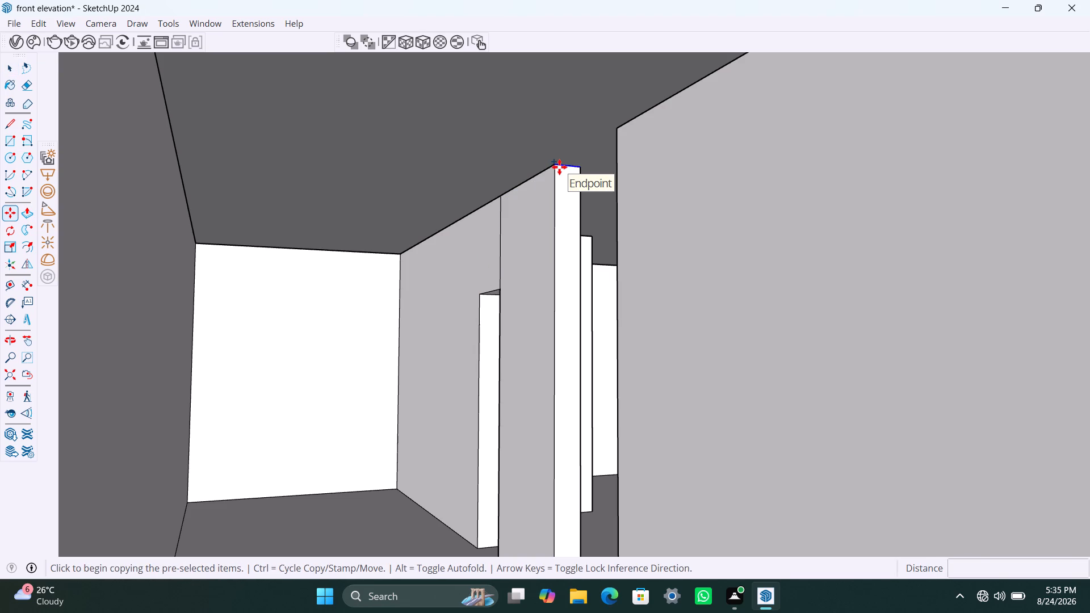
pyautogui.click(557, 167)
pyautogui.write("3'")
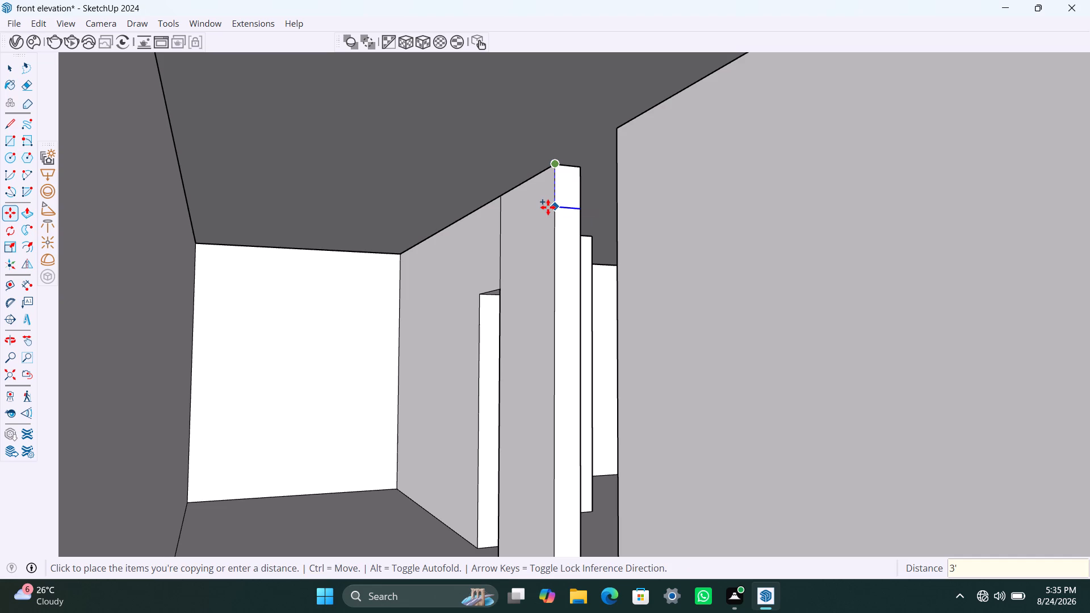
pyautogui.press('Return')
pyautogui.press('space')
# Push/Pull the upper face about 3' 8" across the ground floor's front doorway to the adjoining wall as a lintel, and close the group.
pyautogui.click(568, 220)
pyautogui.press('p')
pyautogui.click(569, 220)
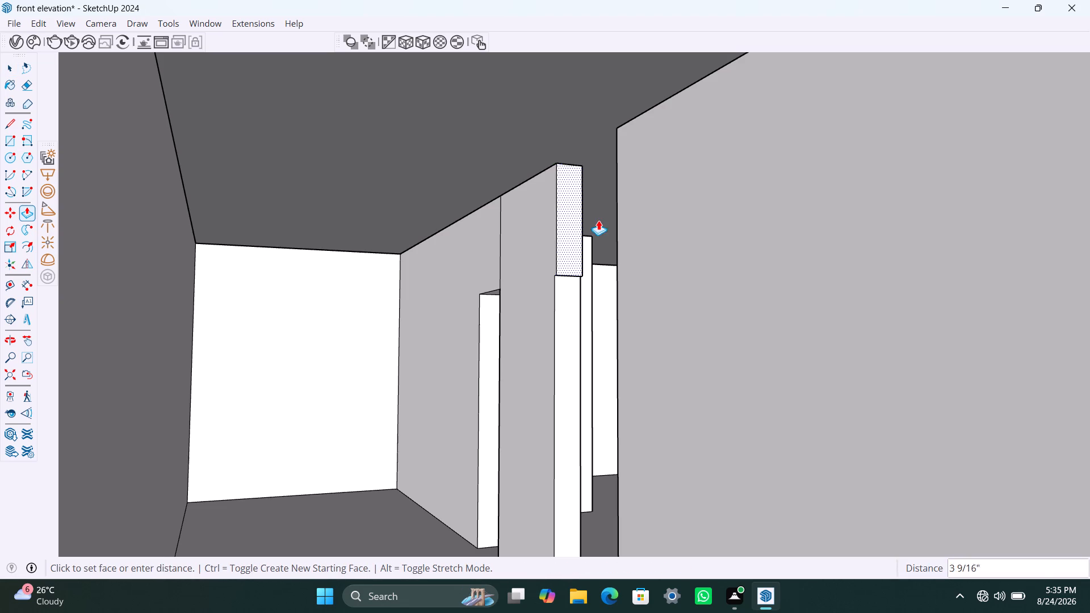
pyautogui.click(621, 245)
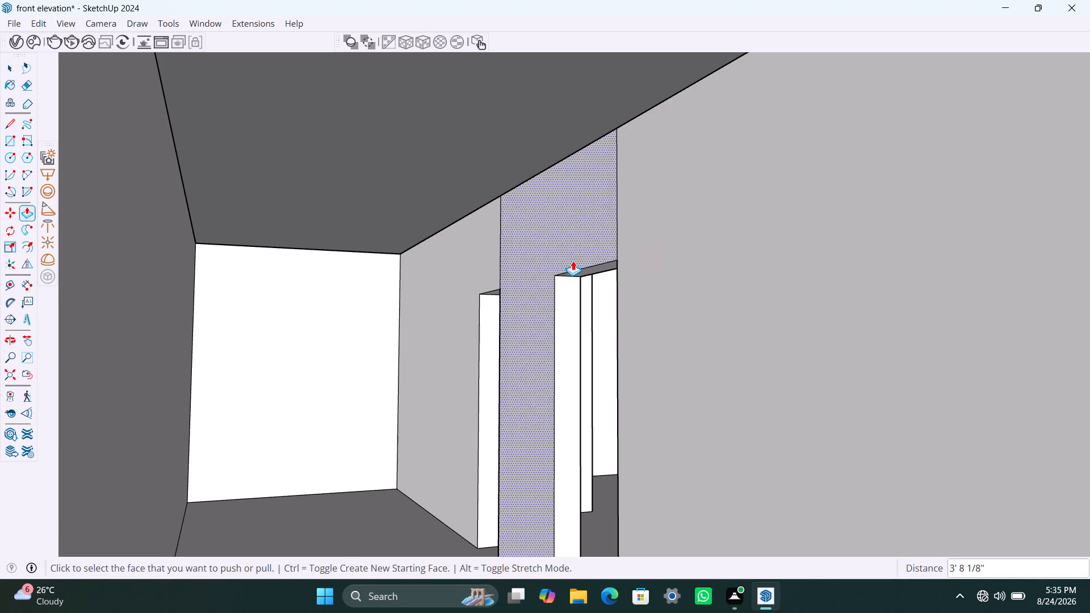
pyautogui.press('space')
pyautogui.scroll(-10, 523, 263)
pyautogui.moveTo(591, 284); pyautogui.dragTo(512, 314, button='middle')
pyautogui.scroll(-4, 515, 313)
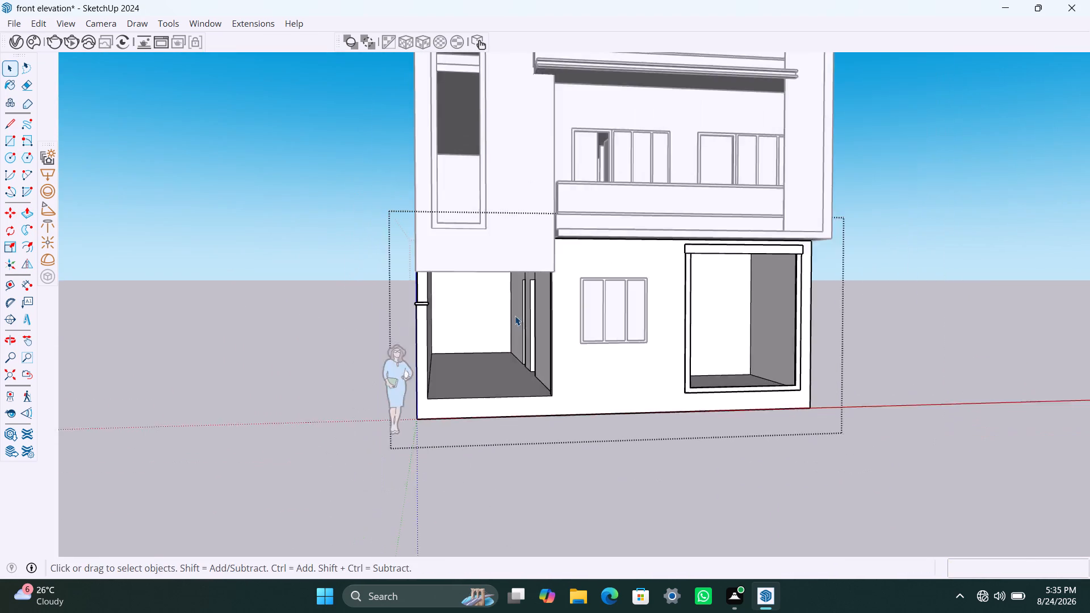
pyautogui.moveTo(522, 318); pyautogui.dragTo(513, 324, button='middle')
pyautogui.click(799, 281)
pyautogui.doubleClick(809, 283)
# Select the whole building without the scale figure and run FixIt 101 on it.
pyautogui.scroll(-3, 564, 255)
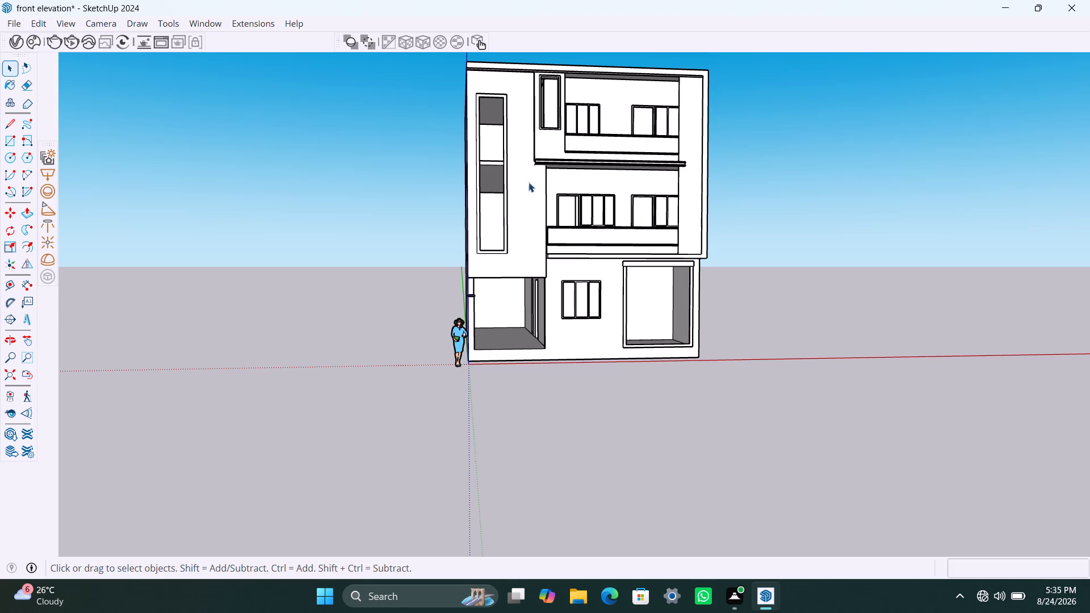
pyautogui.moveTo(409, 100); pyautogui.dragTo(831, 465)
pyautogui.scroll(-3, 592, 373)
pyautogui.moveTo(592, 373); pyautogui.dragTo(573, 496, button='middle')
pyautogui.moveTo(353, 168); pyautogui.dragTo(817, 507)
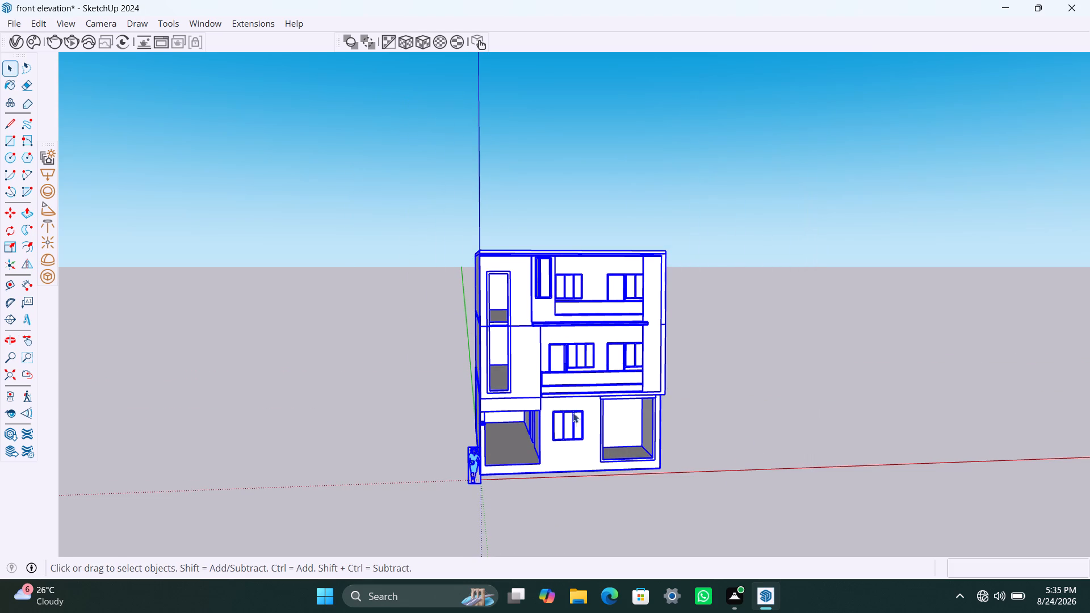
pyautogui.keyDown('shift'); pyautogui.click(468, 464); pyautogui.keyUp('shift')
pyautogui.keyDown('shift'); pyautogui.rightClick(468, 464); pyautogui.keyUp('shift')
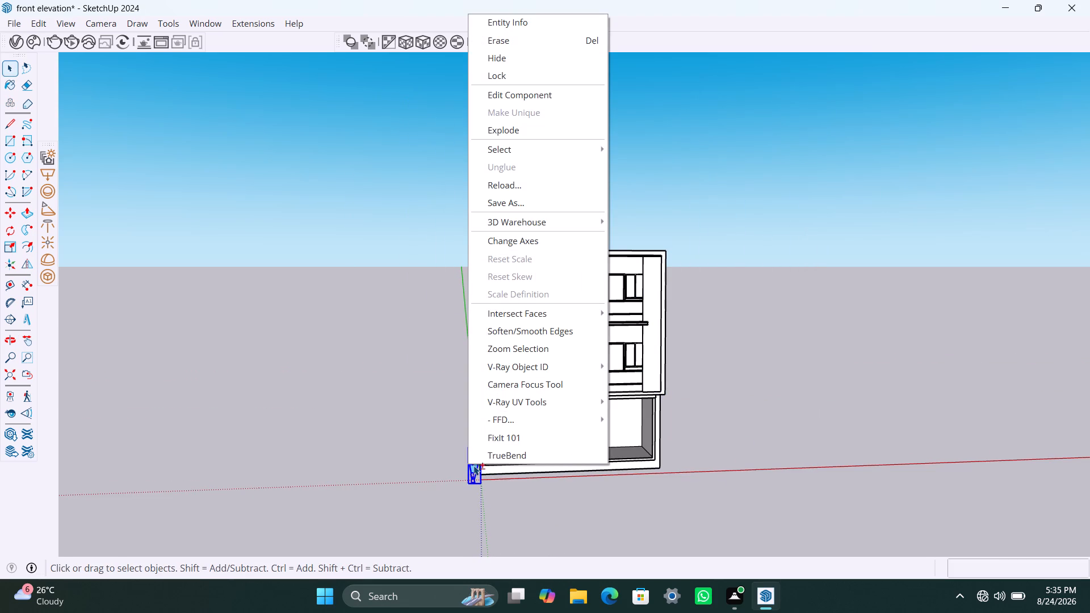
pyautogui.keyDown('shift'); pyautogui.click(475, 477); pyautogui.keyUp('shift')
pyautogui.moveTo(409, 221); pyautogui.dragTo(645, 505)
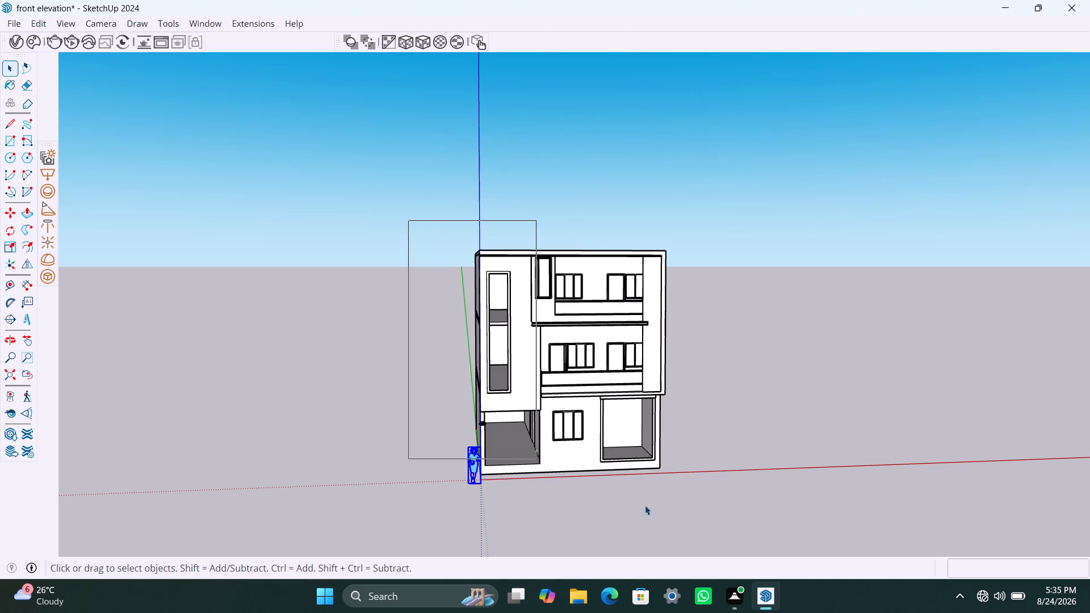
pyautogui.moveTo(645, 505); pyautogui.dragTo(821, 507)
pyautogui.click(476, 461)
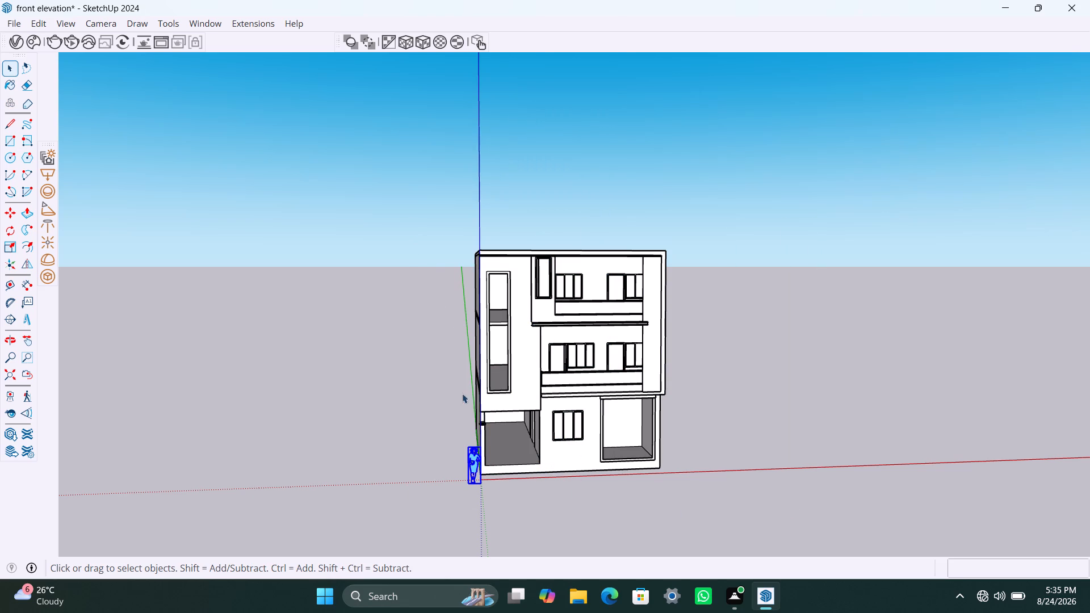
pyautogui.moveTo(435, 200); pyautogui.dragTo(774, 518)
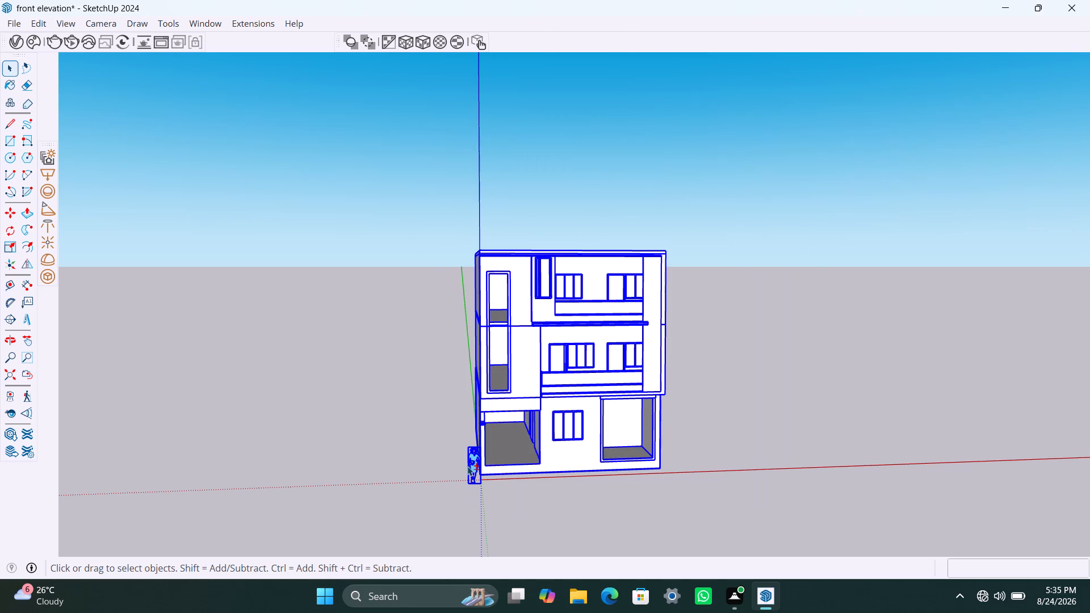
pyautogui.keyDown('shift'); pyautogui.click(469, 463); pyautogui.keyUp('shift')
pyautogui.keyDown('shift'); pyautogui.rightClick(655, 433); pyautogui.keyUp('shift')
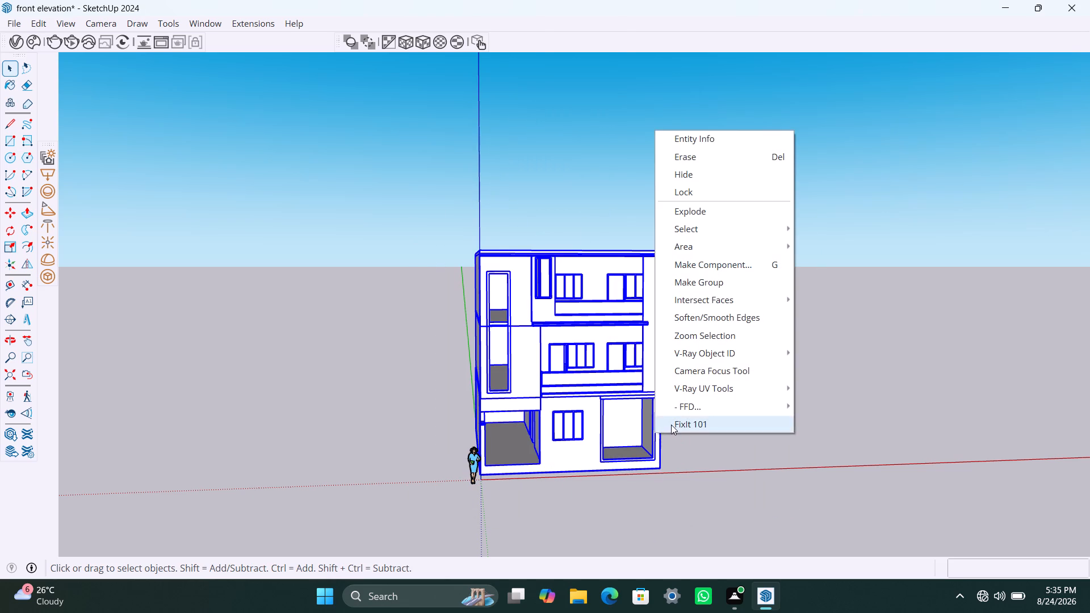
pyautogui.click(671, 425)
pyautogui.click(576, 358)
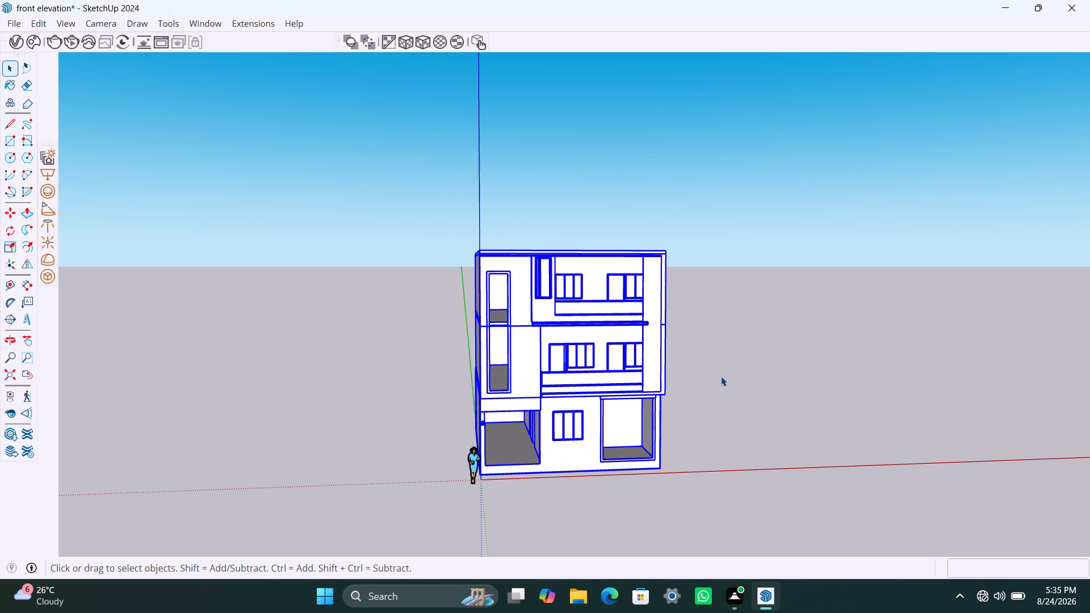
pyautogui.click(723, 380)
# Examine the building's exterior from both front corners and check which parts form the stair wall and top-floor slab groups.
pyautogui.scroll(2, 558, 442)
pyautogui.moveTo(502, 445); pyautogui.dragTo(591, 331, button='middle')
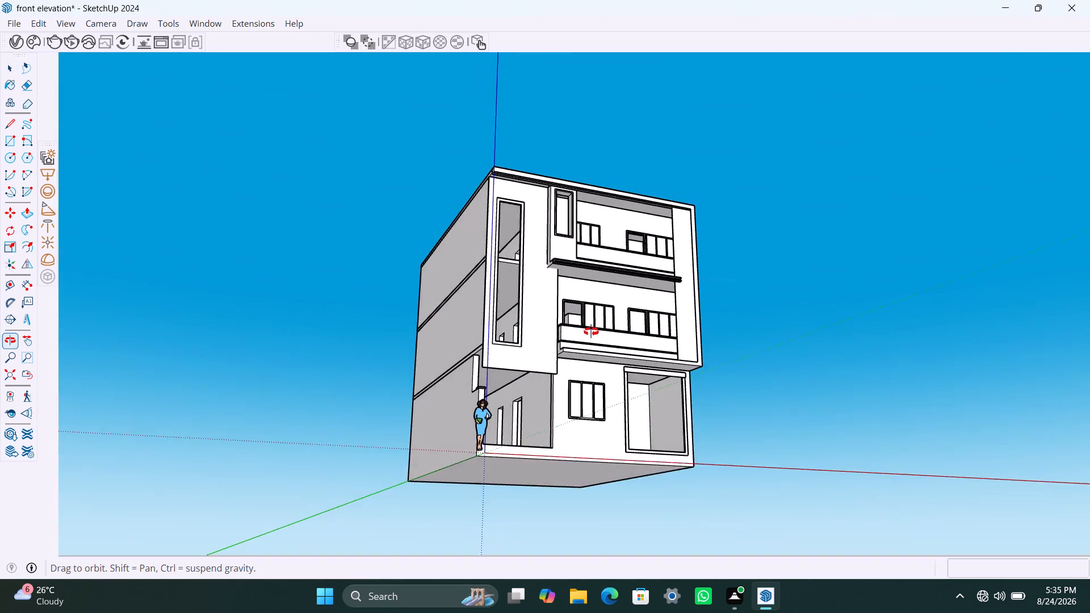
pyautogui.moveTo(591, 331); pyautogui.dragTo(566, 408, button='middle')
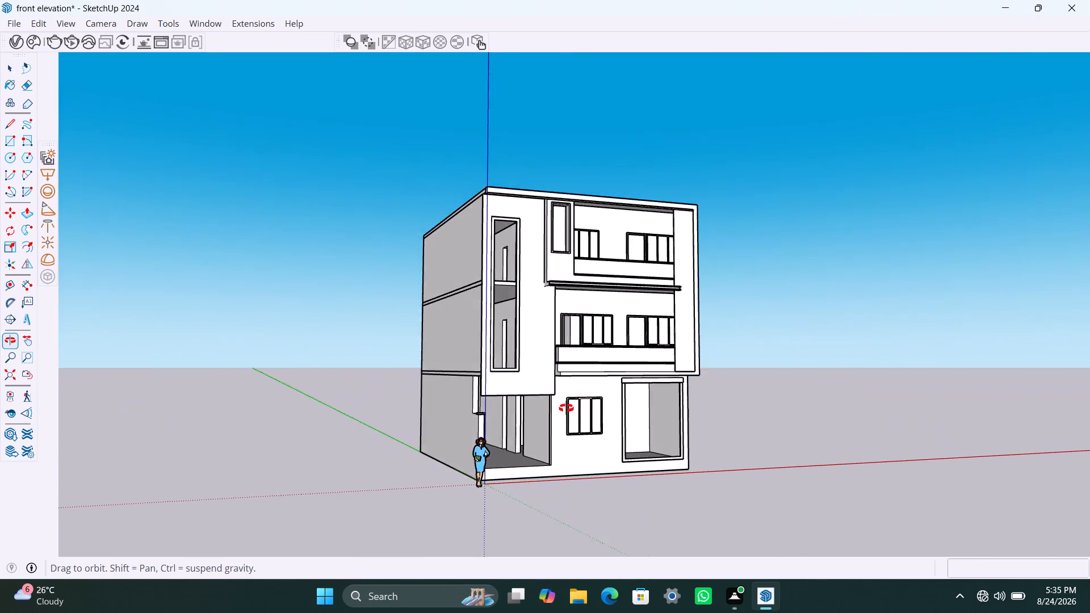
pyautogui.moveTo(566, 408); pyautogui.dragTo(551, 428, button='middle')
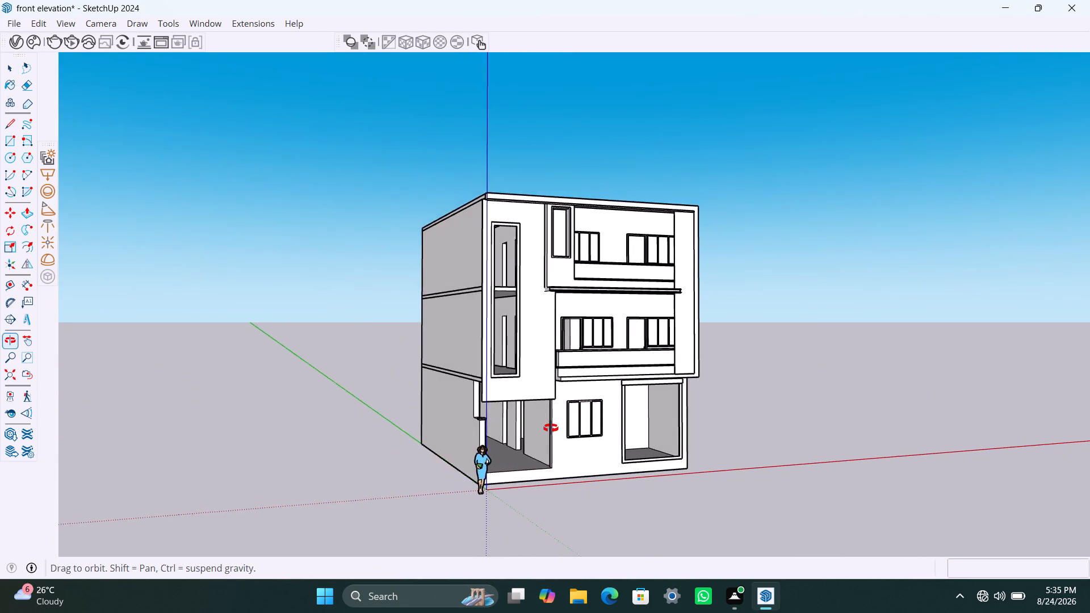
pyautogui.moveTo(551, 428); pyautogui.dragTo(388, 427, button='middle')
pyautogui.scroll(1, 523, 425)
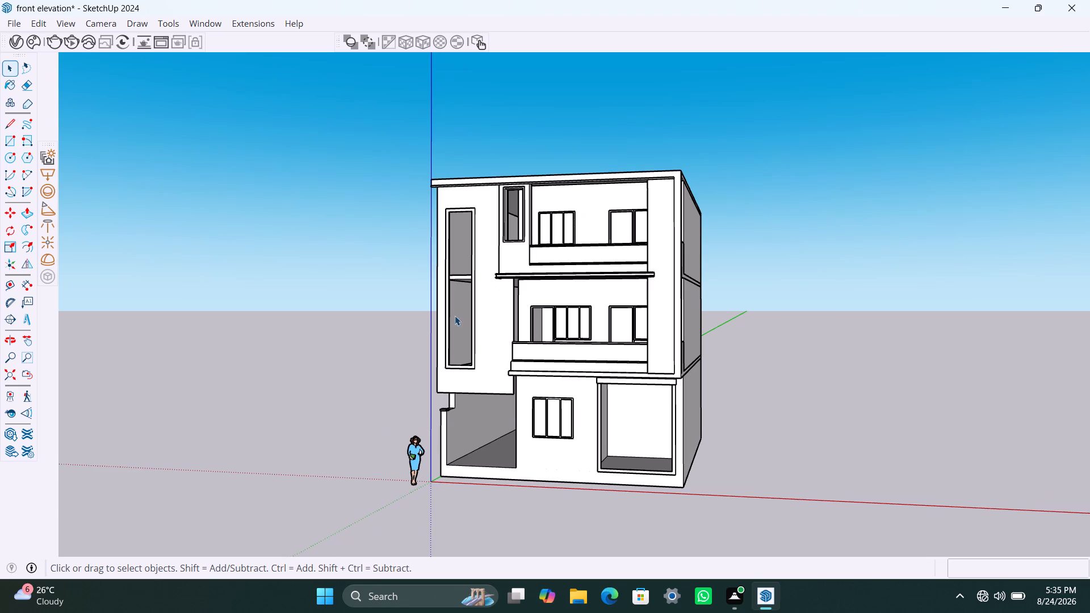
pyautogui.click(451, 316)
pyautogui.click(497, 319)
pyautogui.click(558, 317)
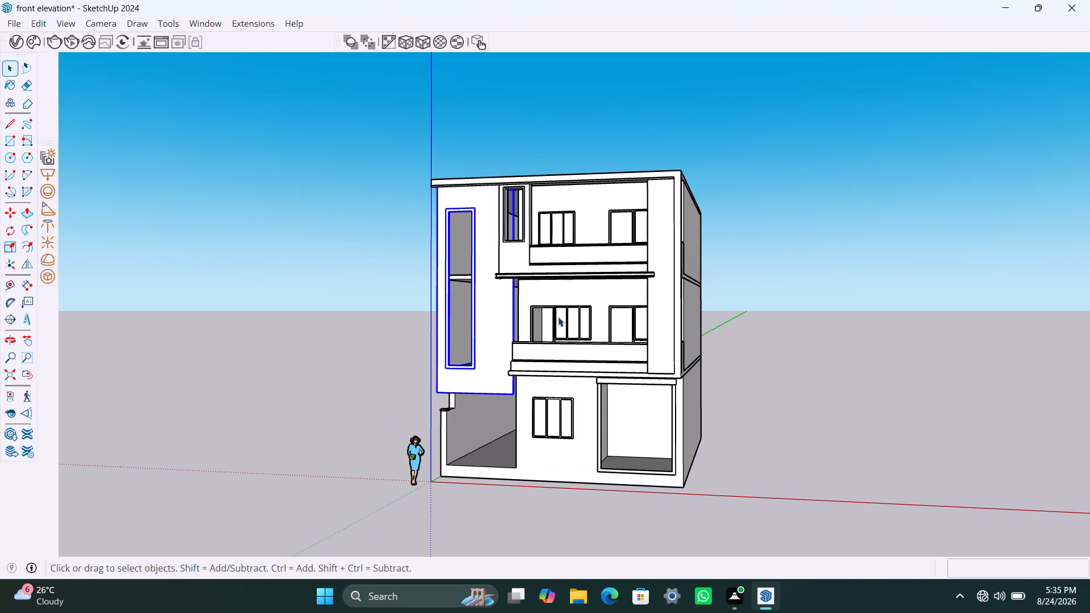
pyautogui.click(467, 276)
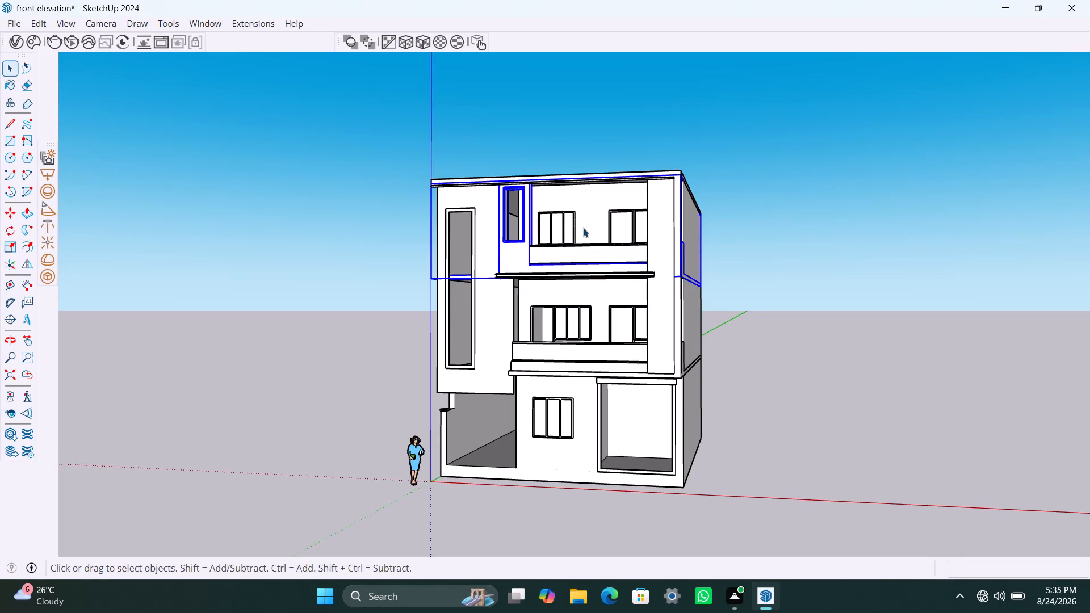
# Move the whole top-floor walls group out of the building to an open spot well in front of it, and deselect it.
pyautogui.click(583, 228)
pyautogui.moveTo(588, 230); pyautogui.dragTo(703, 309, button='middle')
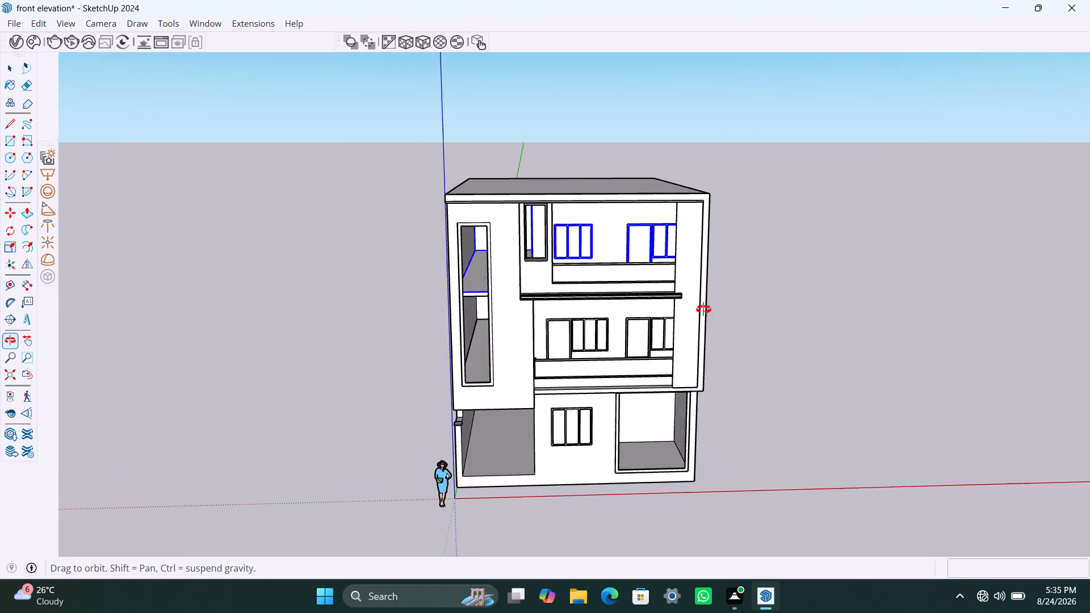
pyautogui.moveTo(703, 309); pyautogui.dragTo(587, 360, button='middle')
pyautogui.scroll(1, 758, 326)
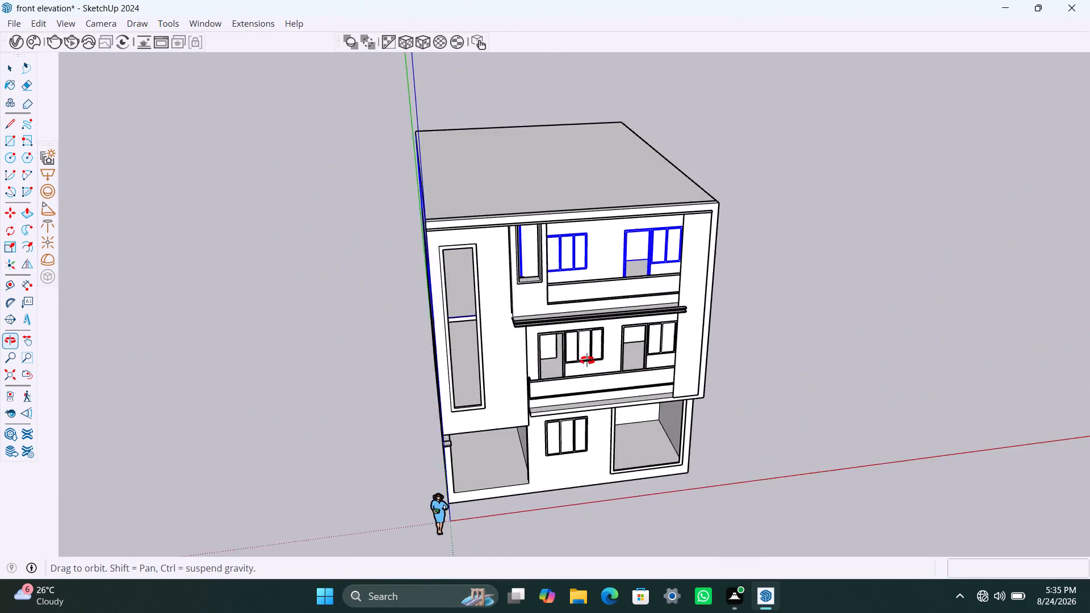
pyautogui.moveTo(587, 360); pyautogui.dragTo(396, 316, button='middle')
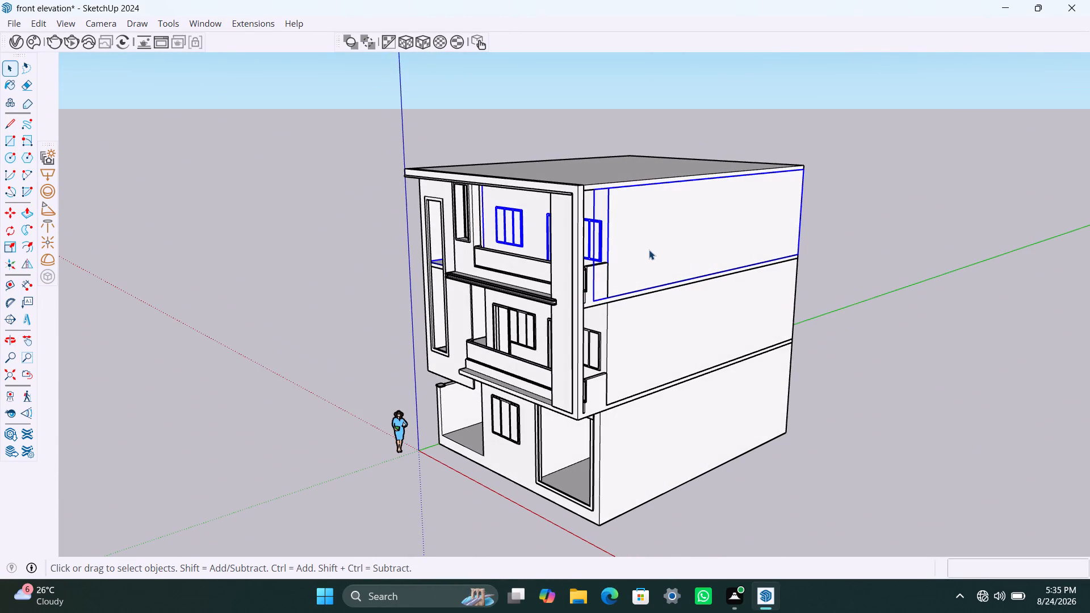
pyautogui.press('m')
pyautogui.click(644, 248)
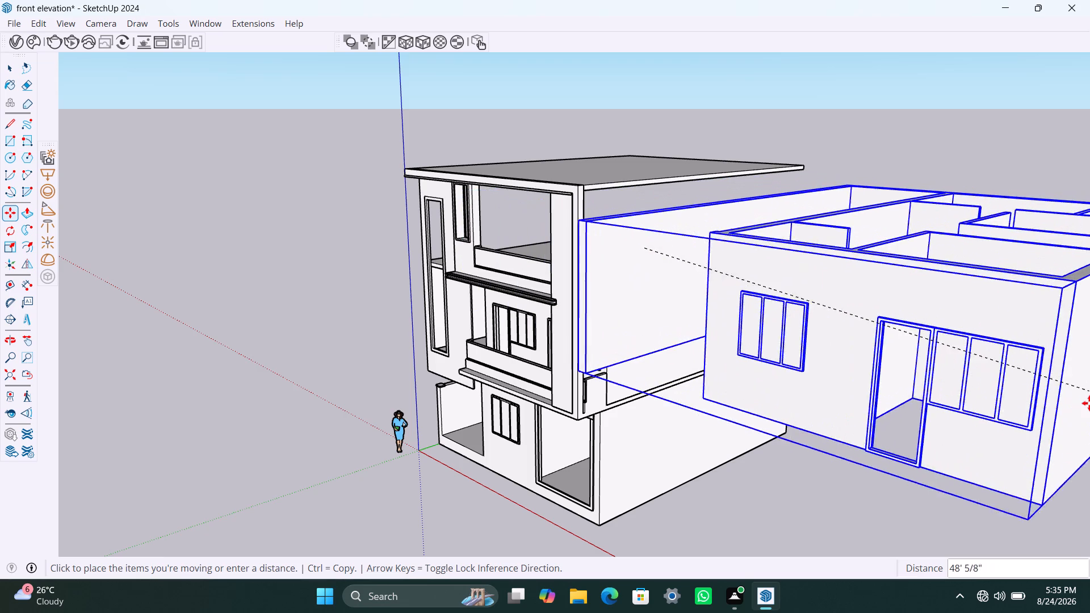
pyautogui.scroll(-3, 942, 438)
pyautogui.keyDown('shift'); pyautogui.moveTo(913, 448); pyautogui.dragTo(930, 455, button='middle'); pyautogui.keyUp('shift')
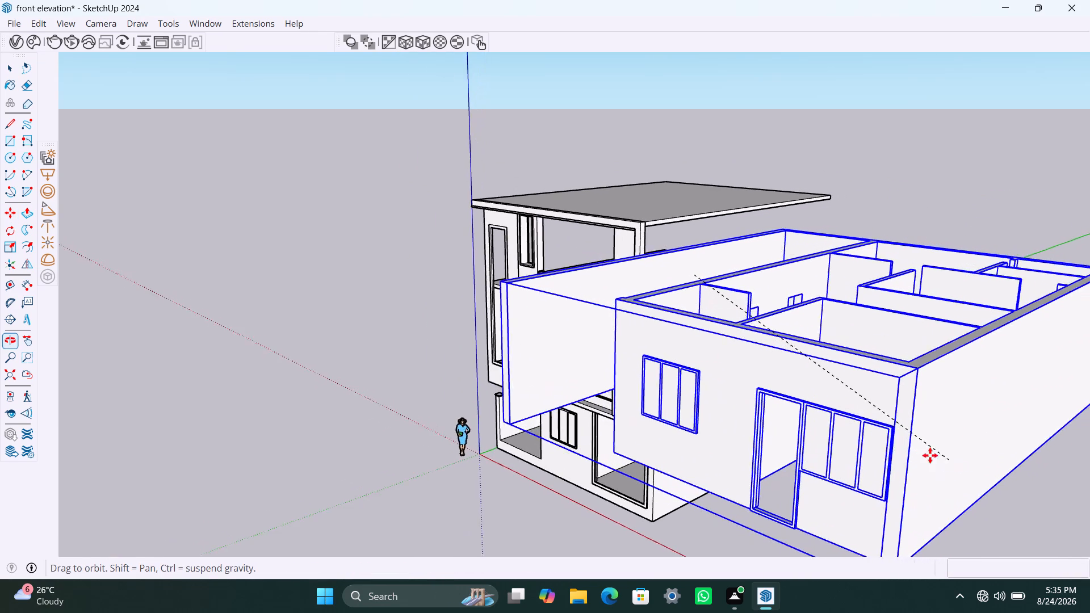
pyautogui.keyDown('shift'); pyautogui.moveTo(930, 455); pyautogui.dragTo(936, 456, button='middle'); pyautogui.keyUp('shift')
pyautogui.scroll(-8, 919, 450)
pyautogui.moveTo(793, 451); pyautogui.dragTo(911, 284, button='middle')
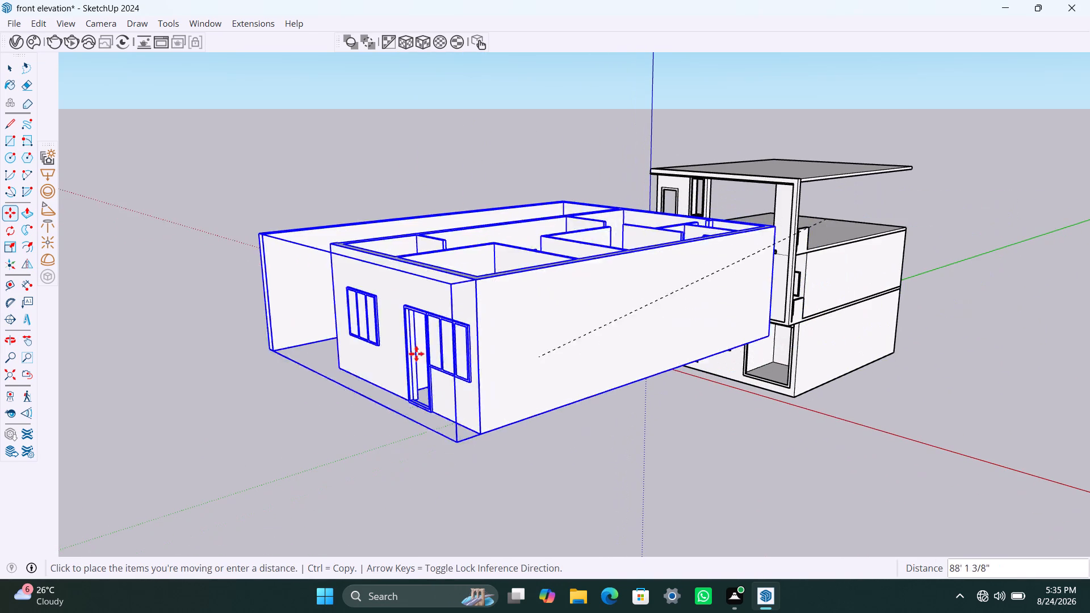
pyautogui.click(366, 351)
pyautogui.moveTo(420, 400); pyautogui.dragTo(971, 415, button='middle')
pyautogui.scroll(-4, 743, 346)
pyautogui.moveTo(749, 287); pyautogui.dragTo(781, 471, button='middle')
pyautogui.scroll(4, 847, 355)
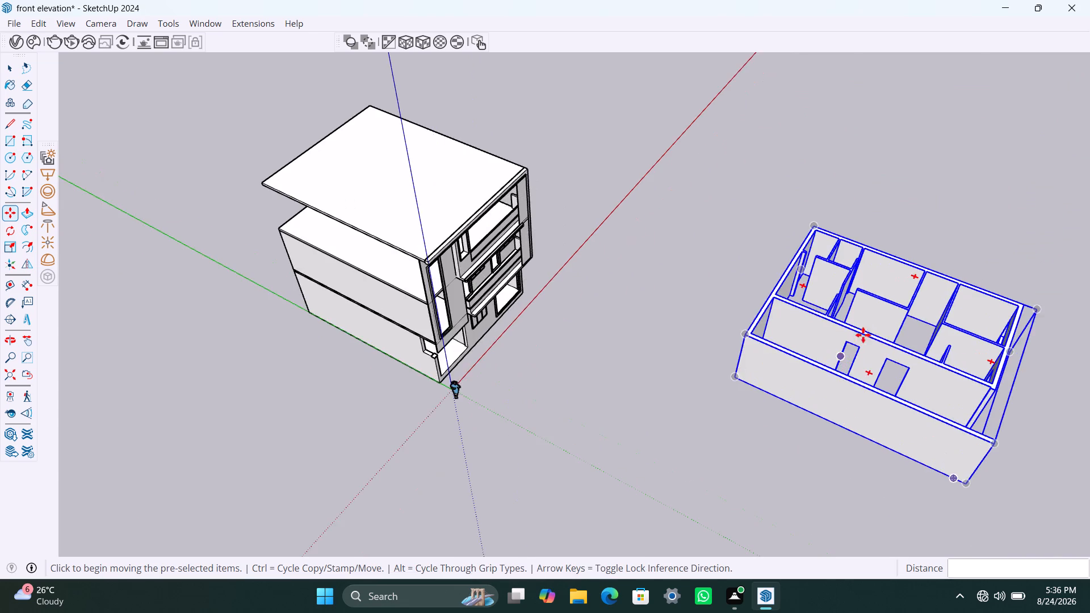
pyautogui.scroll(5, 865, 313)
pyautogui.moveTo(831, 320); pyautogui.dragTo(726, 367, button='middle')
pyautogui.press('space')
pyautogui.click(827, 232)
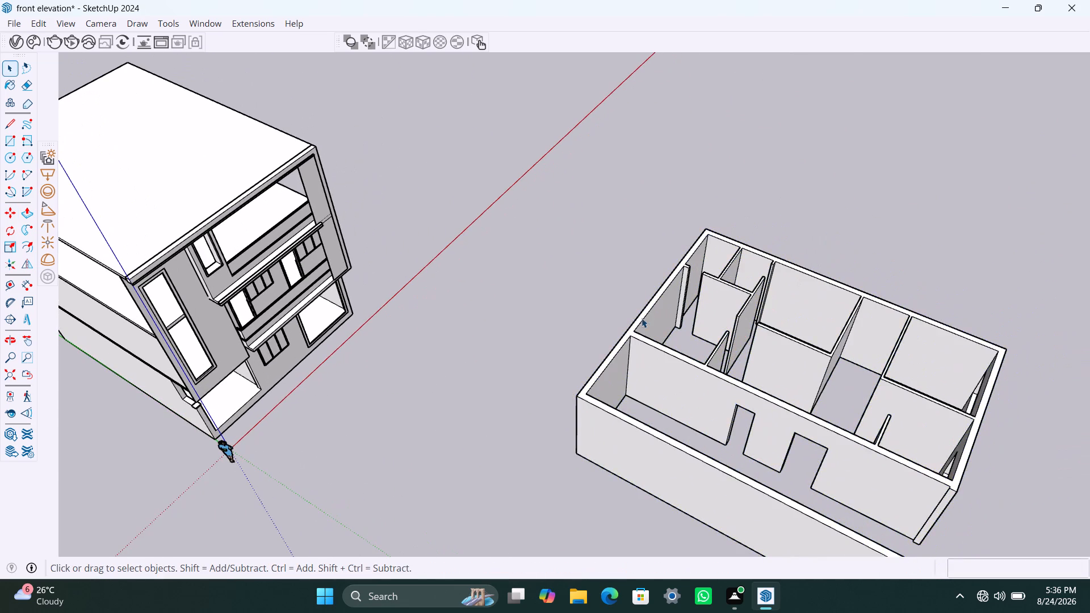
# Open the moved walls group and copy the top end edge of the short stub on the rear outer wall 3' straight down.
pyautogui.scroll(8, 661, 290)
pyautogui.moveTo(681, 309); pyautogui.dragTo(660, 345, button='middle')
pyautogui.scroll(7, 681, 300)
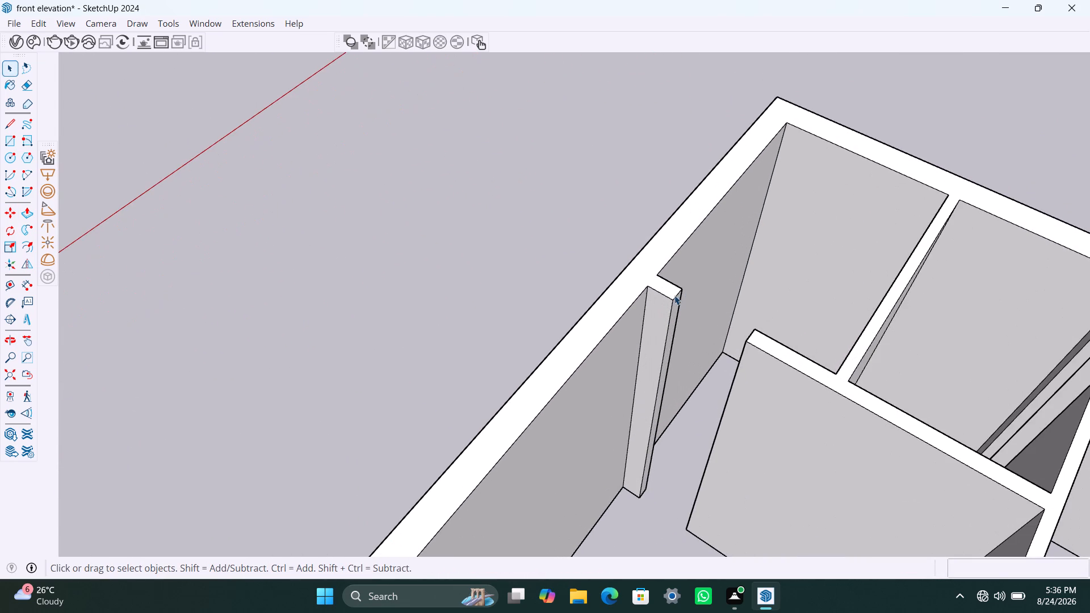
pyautogui.click(674, 295)
pyautogui.doubleClick(675, 295)
pyautogui.click(678, 297)
pyautogui.tripleClick(677, 298)
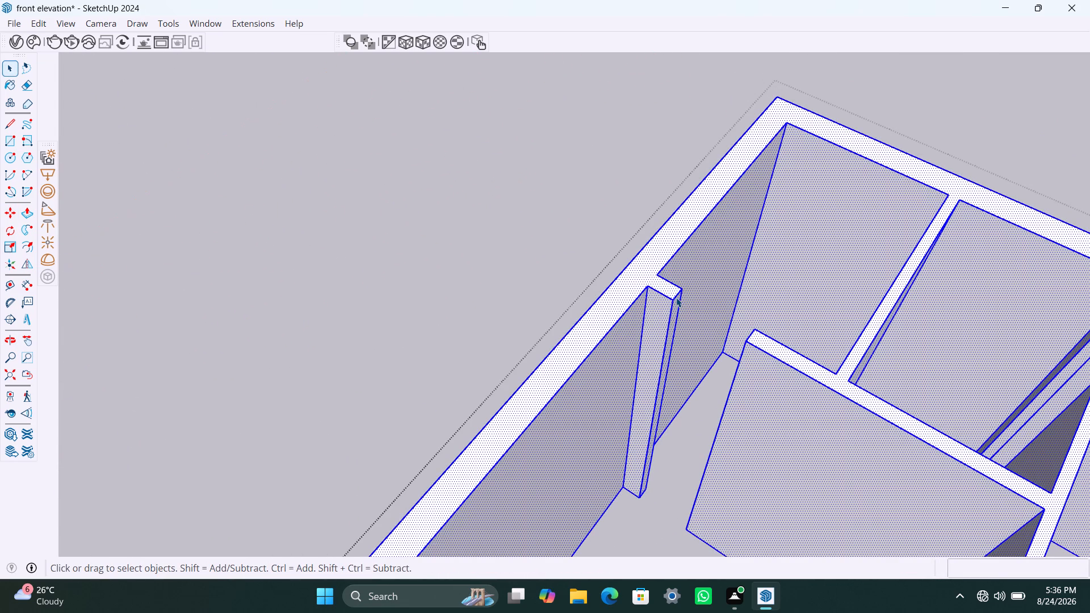
pyautogui.doubleClick(676, 297)
pyautogui.click(672, 298)
pyautogui.click(672, 297)
pyautogui.click(676, 309)
pyautogui.scroll(4, 676, 306)
pyautogui.click(674, 293)
pyautogui.press('m')
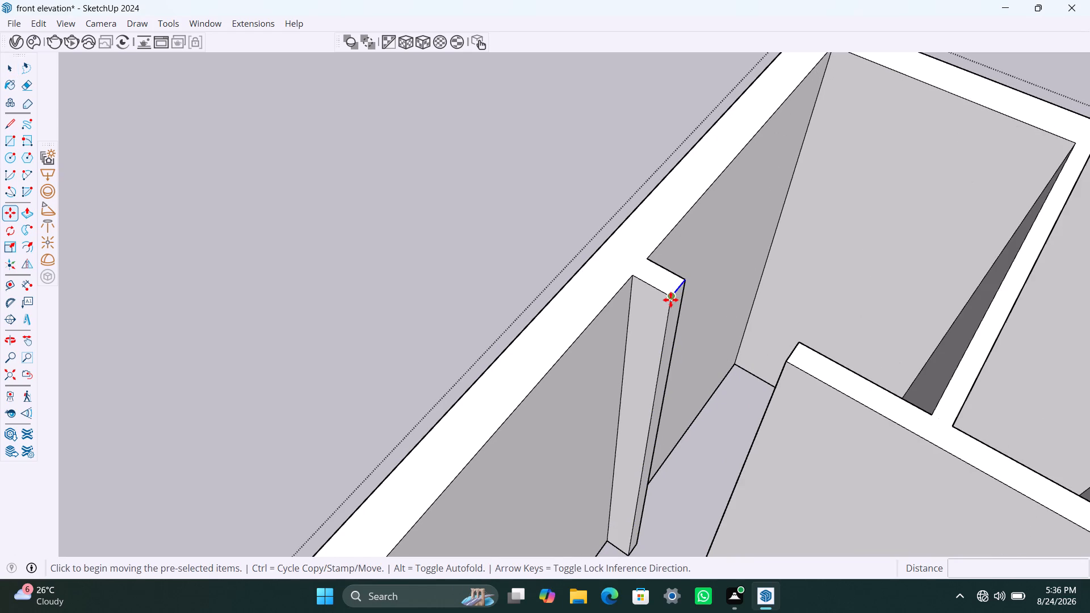
pyautogui.moveTo(670, 300); pyautogui.dragTo(666, 324)
pyautogui.press('3')
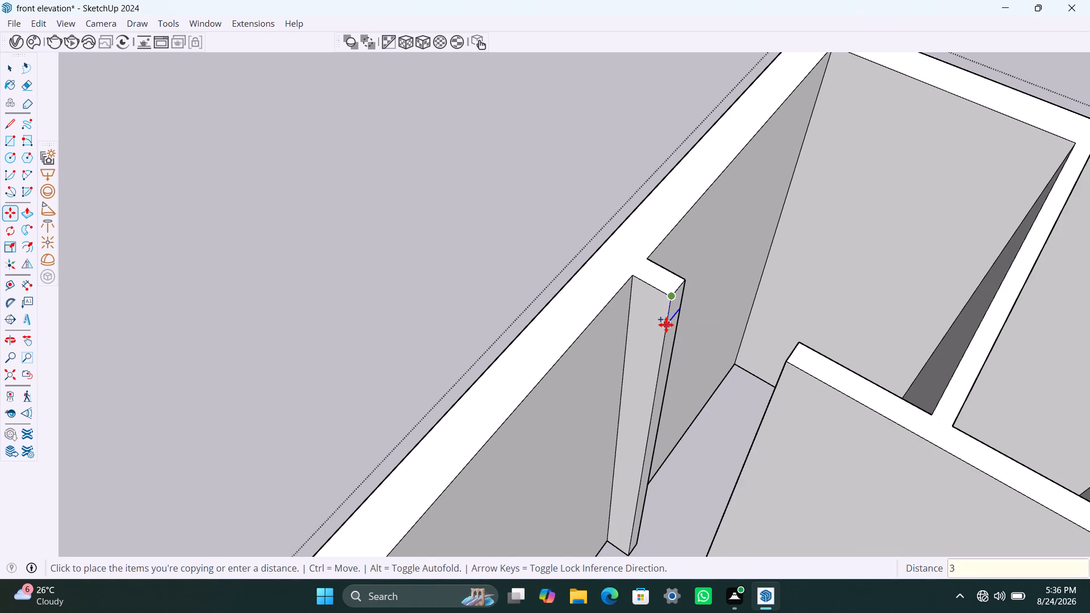
pyautogui.press("'")
pyautogui.press('Return')
pyautogui.press('space')
# Push/Pull the stub's upper 3' face across the rear doorway to the adjoining wall end as a lintel.
pyautogui.click(668, 331)
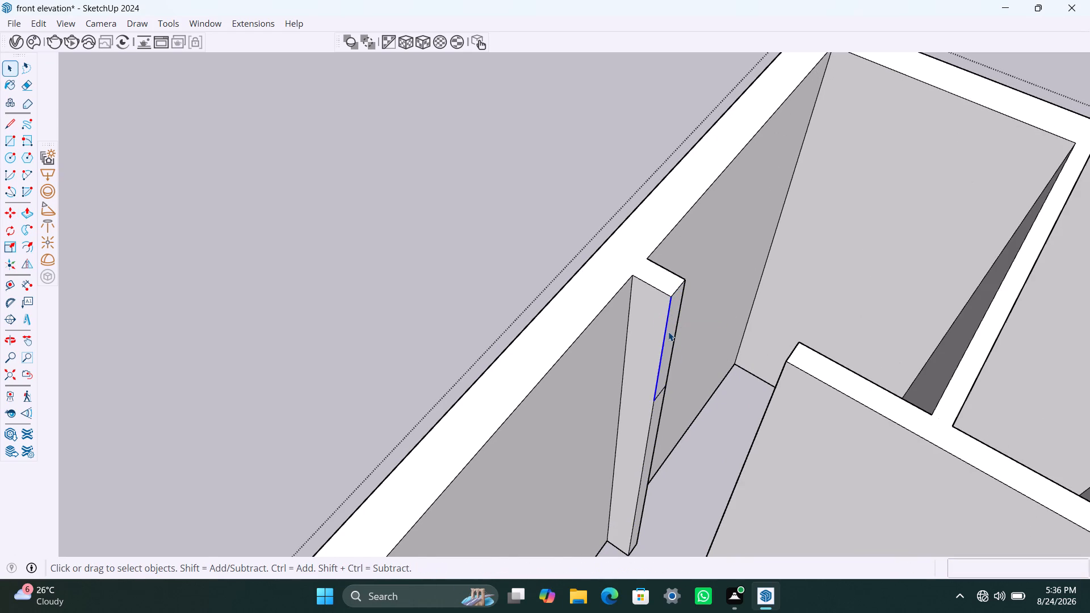
pyautogui.click(668, 331)
pyautogui.click(673, 327)
pyautogui.press('p')
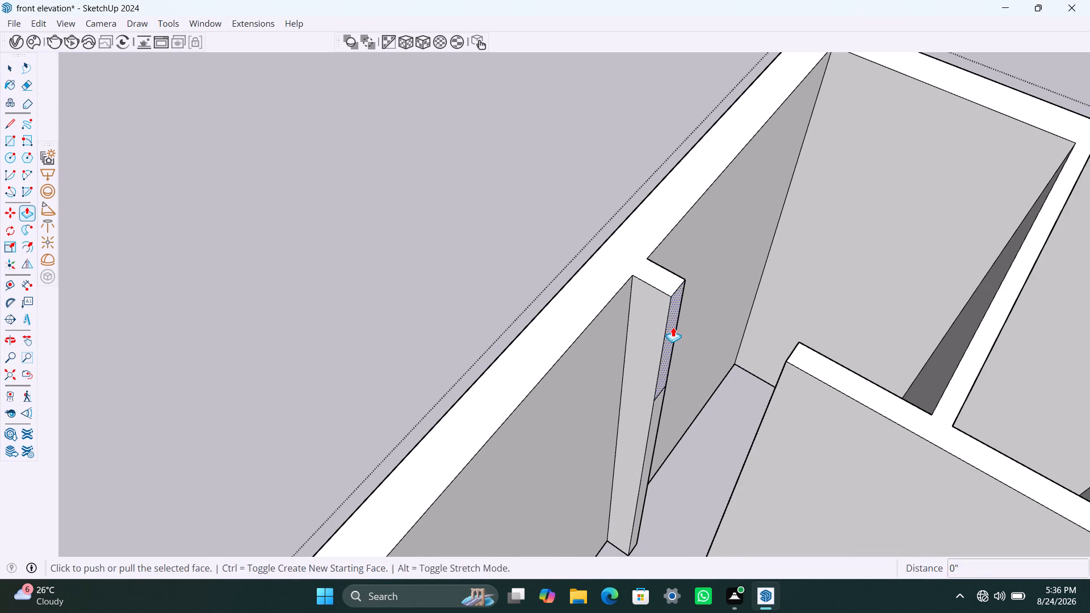
pyautogui.click(673, 327)
pyautogui.click(803, 380)
pyautogui.press('space')
# Copy the wall end's top edge 3' straight down at the middle doorway in the cross wall parallel to the rear wall.
pyautogui.scroll(-4, 757, 410)
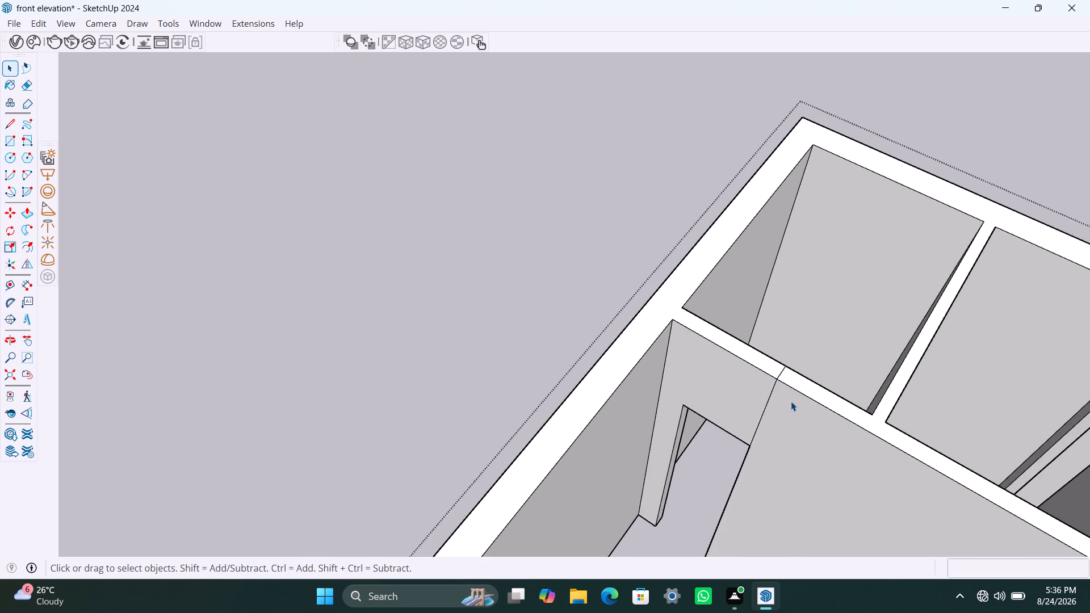
pyautogui.scroll(-5, 791, 401)
pyautogui.scroll(-4, 834, 433)
pyautogui.moveTo(827, 439); pyautogui.dragTo(539, 318, button='middle')
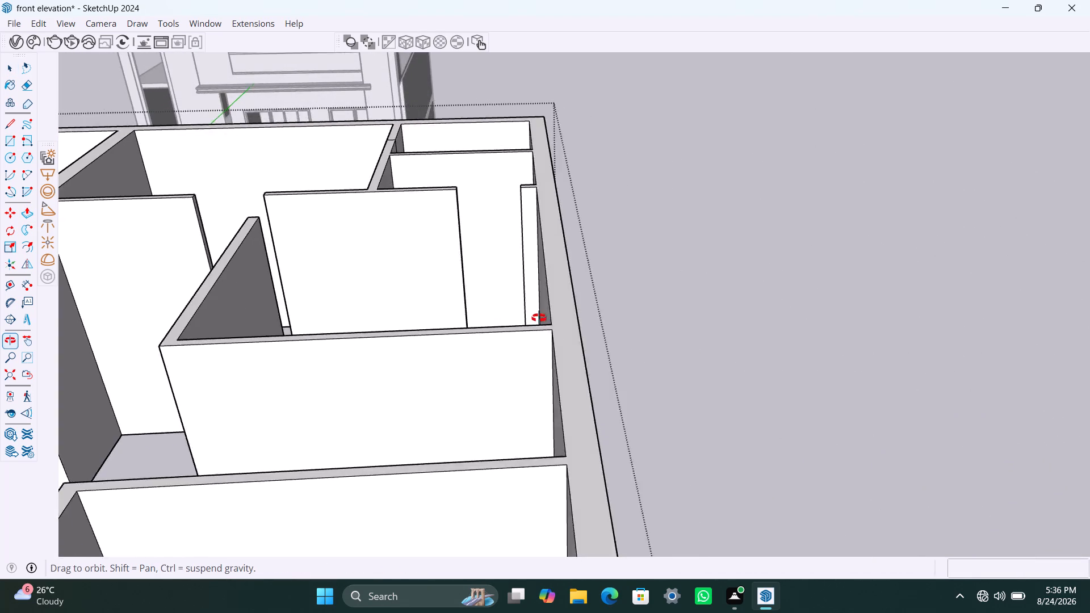
pyautogui.moveTo(539, 318); pyautogui.dragTo(552, 324, button='middle')
pyautogui.scroll(-2, 282, 345)
pyautogui.moveTo(311, 343); pyautogui.dragTo(423, 343, button='middle')
pyautogui.scroll(3, 320, 345)
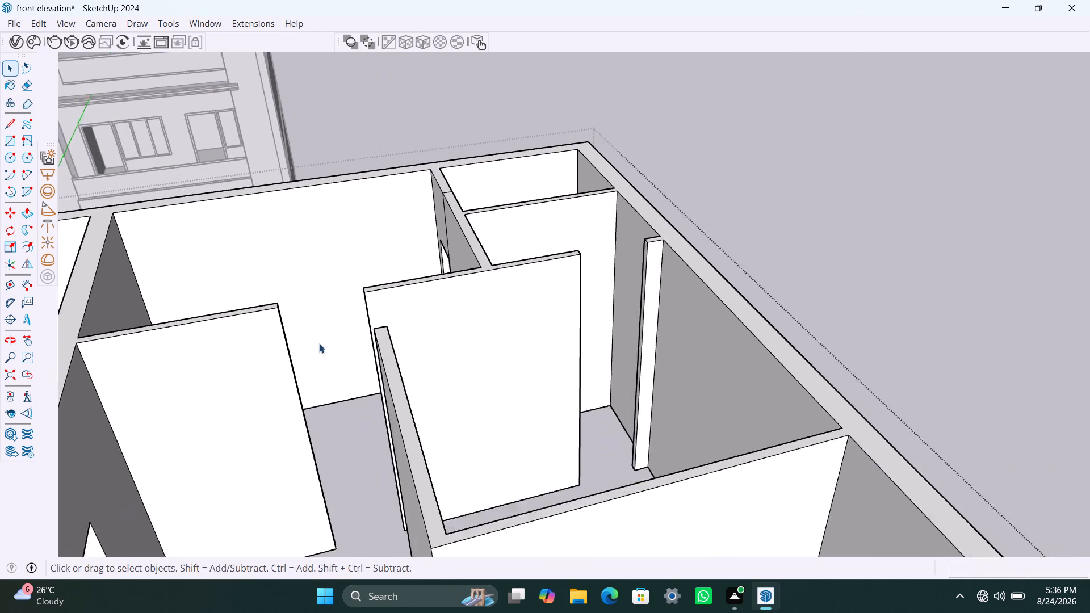
pyautogui.moveTo(325, 343); pyautogui.dragTo(378, 346, button='middle')
pyautogui.moveTo(397, 376); pyautogui.dragTo(229, 419, button='middle')
pyautogui.scroll(3, 203, 310)
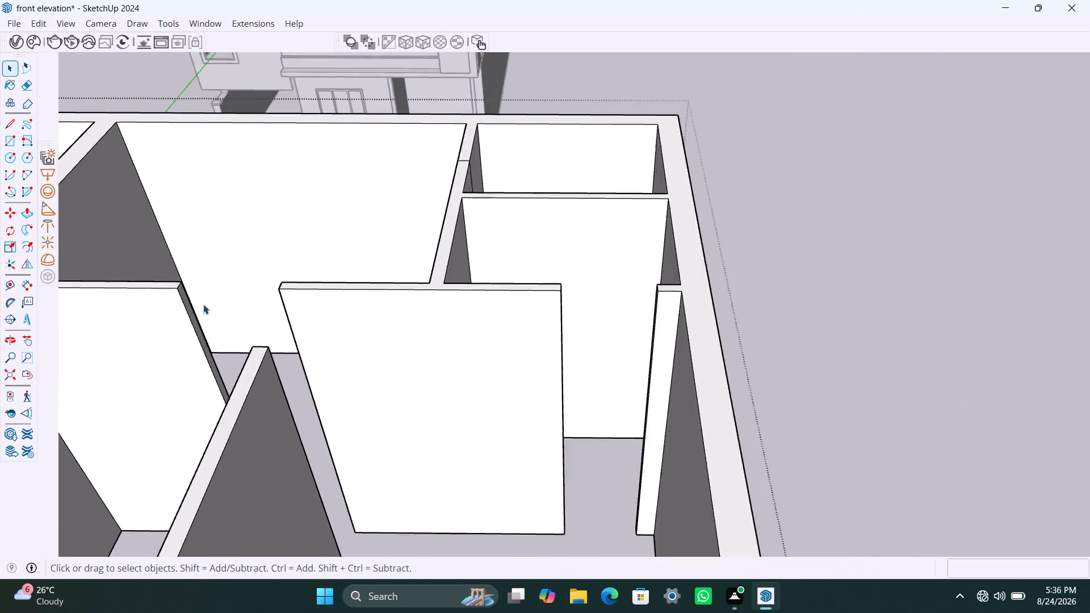
pyautogui.scroll(3, 203, 304)
pyautogui.click(161, 273)
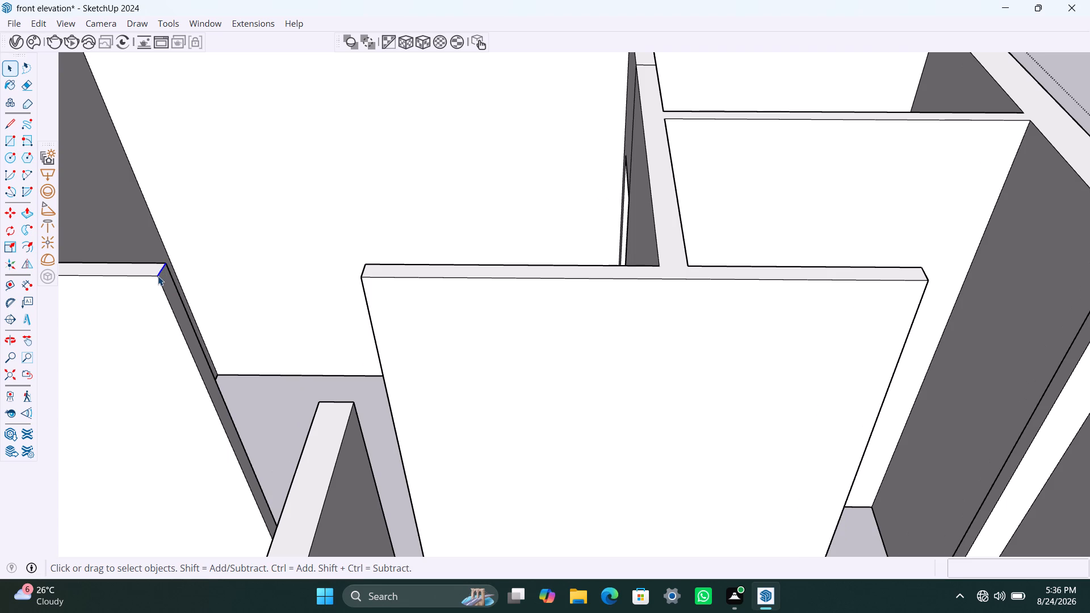
pyautogui.press('m')
pyautogui.click(158, 278)
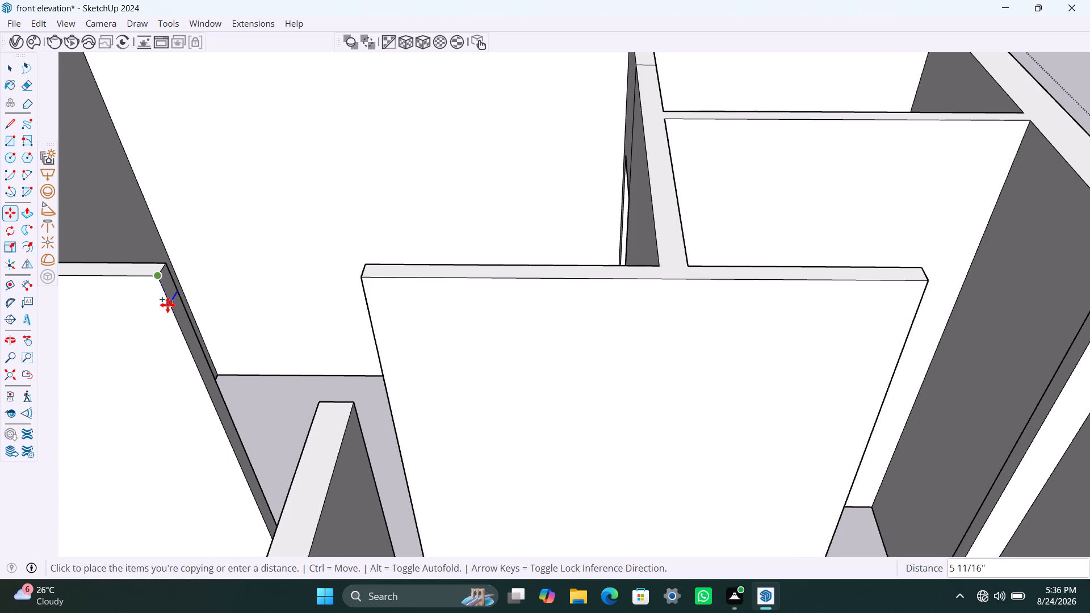
pyautogui.write("3'")
pyautogui.press('Return')
pyautogui.press('space')
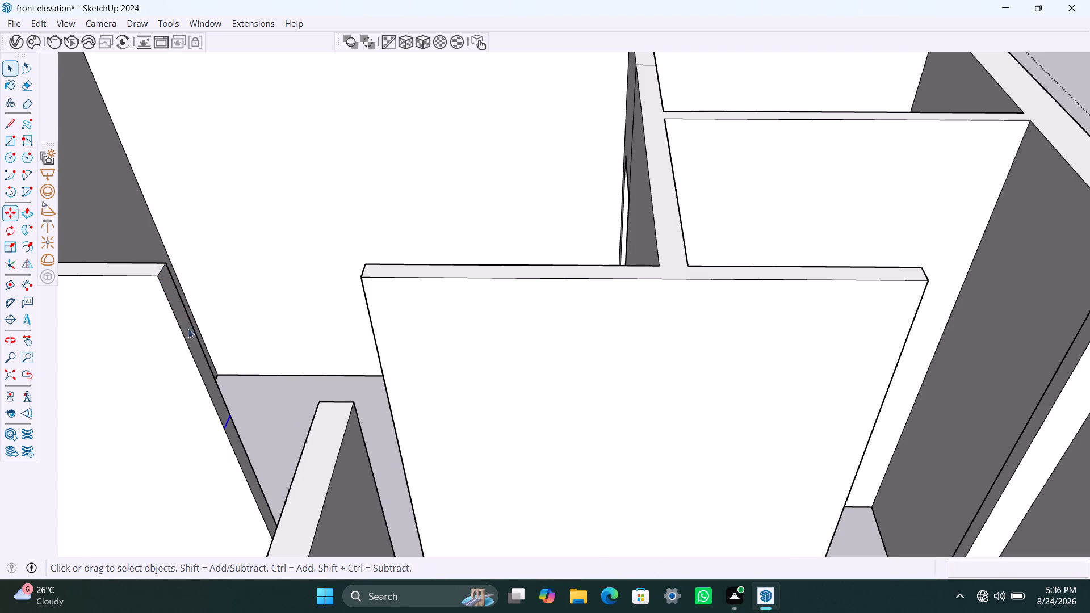
# Push/Pull the upper 3' face about 2' 7 1/2" across the cross wall's middle doorway to the opposite wall end as a lintel.
pyautogui.click(187, 337)
pyautogui.click(188, 337)
pyautogui.scroll(3, 191, 337)
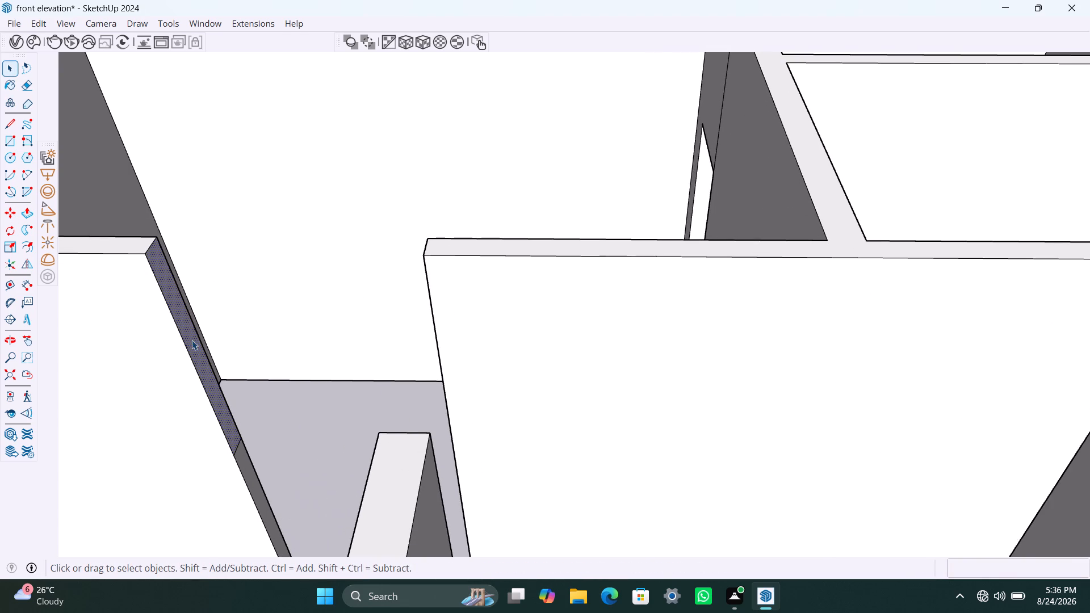
pyautogui.click(192, 347)
pyautogui.press('p')
pyautogui.click(192, 348)
pyautogui.click(436, 339)
pyautogui.press('space')
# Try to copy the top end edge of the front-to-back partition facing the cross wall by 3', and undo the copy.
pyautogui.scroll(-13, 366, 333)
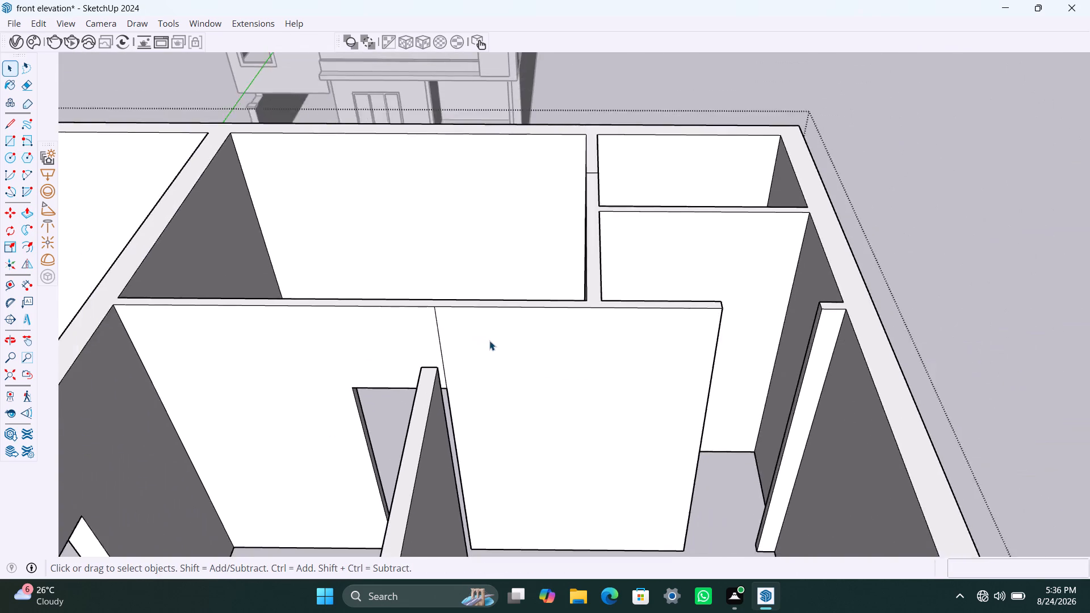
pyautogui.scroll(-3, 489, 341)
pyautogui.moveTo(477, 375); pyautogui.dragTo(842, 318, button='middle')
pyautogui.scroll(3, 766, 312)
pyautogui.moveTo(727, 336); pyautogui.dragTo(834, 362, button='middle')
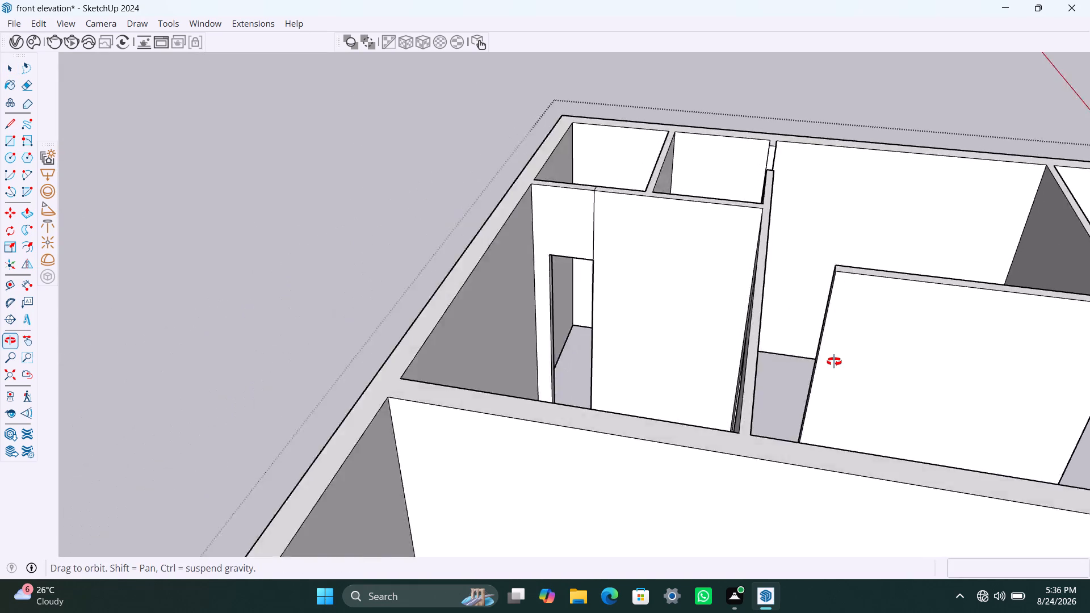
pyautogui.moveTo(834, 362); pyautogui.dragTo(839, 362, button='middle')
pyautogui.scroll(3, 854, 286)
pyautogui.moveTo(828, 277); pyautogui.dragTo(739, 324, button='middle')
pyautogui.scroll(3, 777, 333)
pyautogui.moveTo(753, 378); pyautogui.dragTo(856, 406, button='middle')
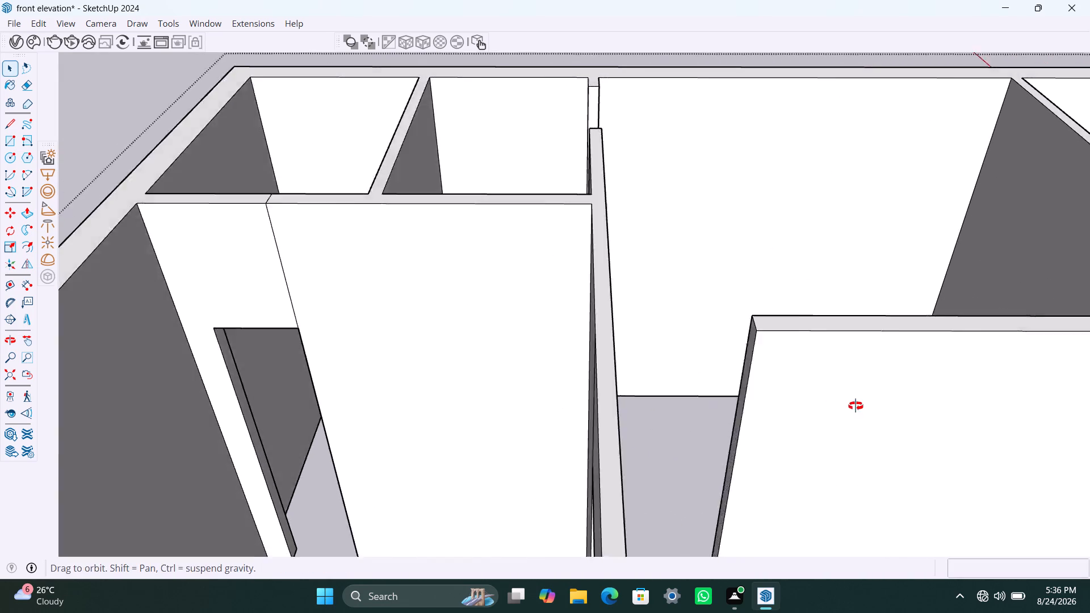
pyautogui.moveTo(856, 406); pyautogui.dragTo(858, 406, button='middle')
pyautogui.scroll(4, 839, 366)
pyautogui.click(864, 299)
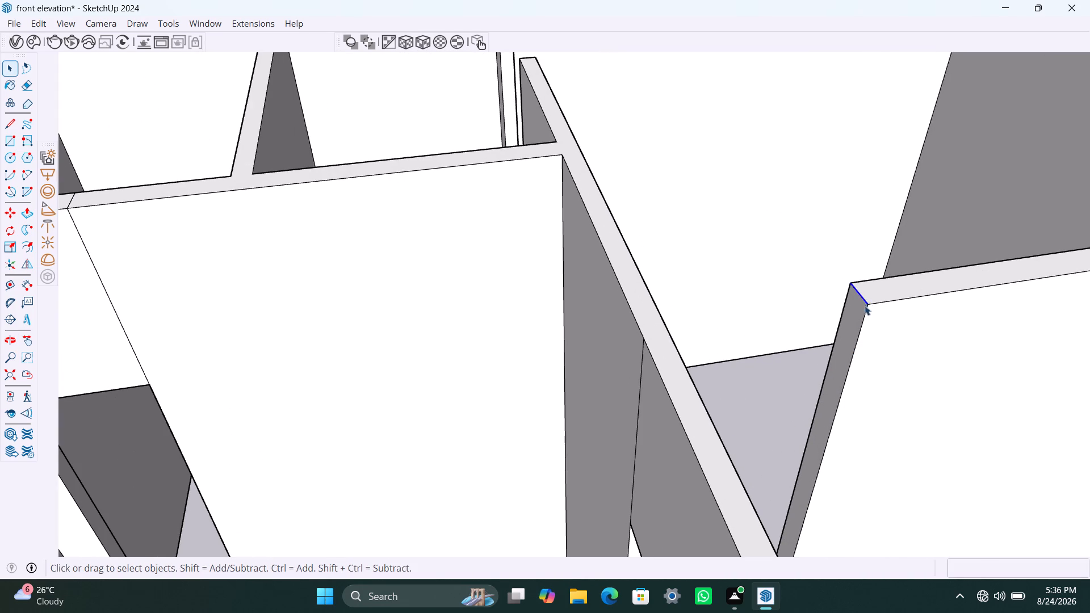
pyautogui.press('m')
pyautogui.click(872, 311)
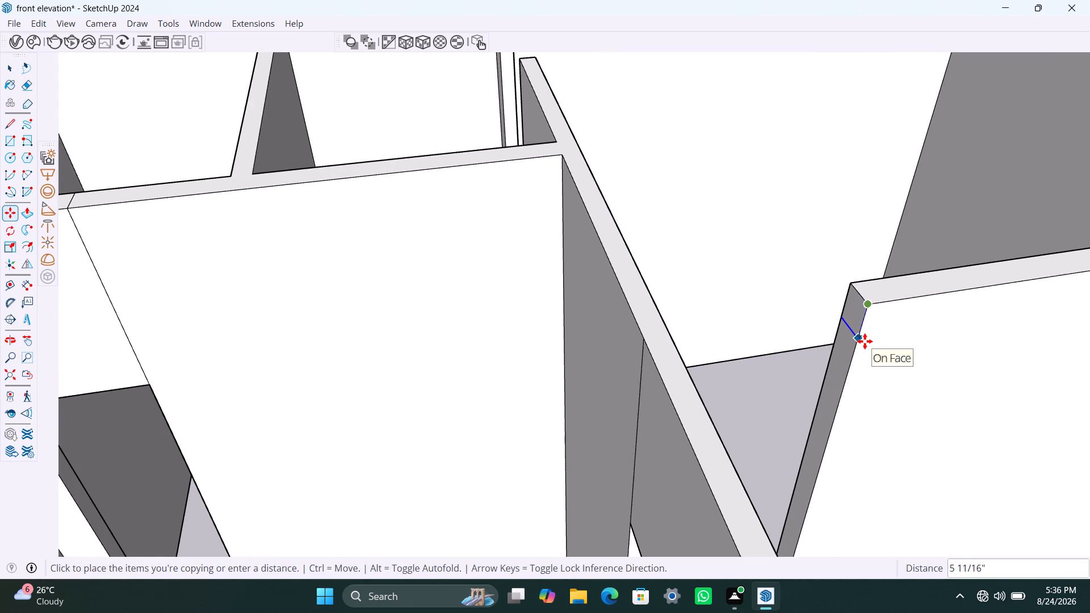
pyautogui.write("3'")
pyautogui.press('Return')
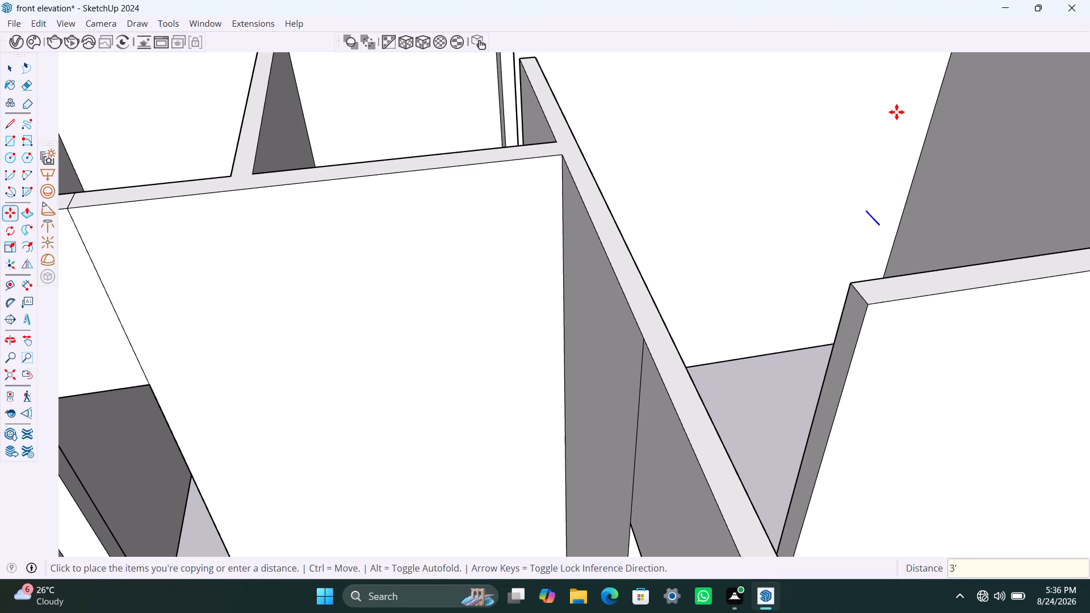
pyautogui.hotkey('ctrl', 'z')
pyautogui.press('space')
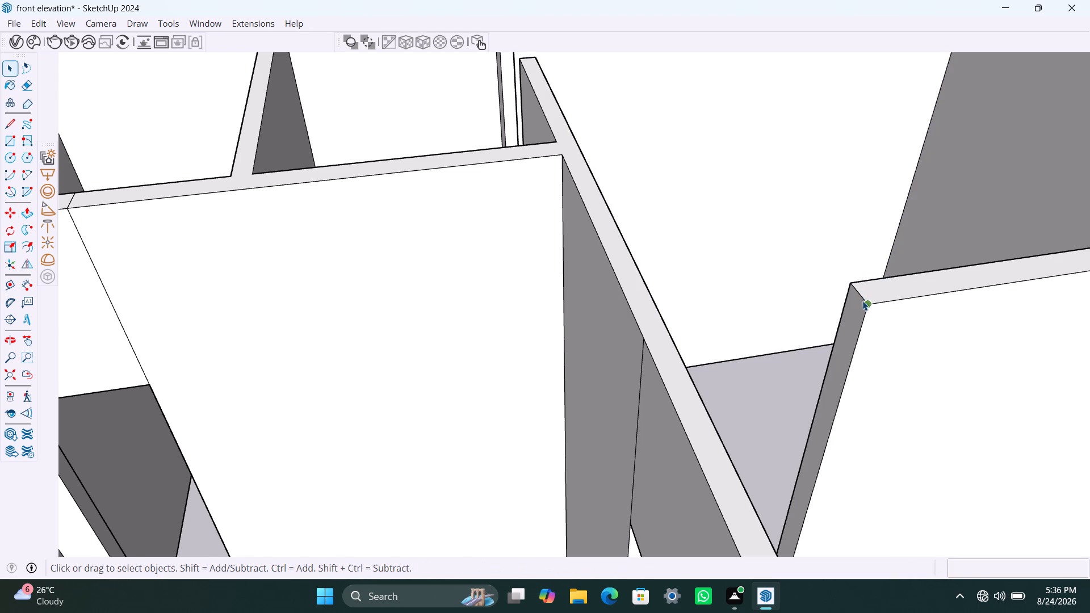
# Copy the top end edge of the front-to-back partition facing the cross wall 3' straight down.
pyautogui.click(862, 299)
pyautogui.press('m')
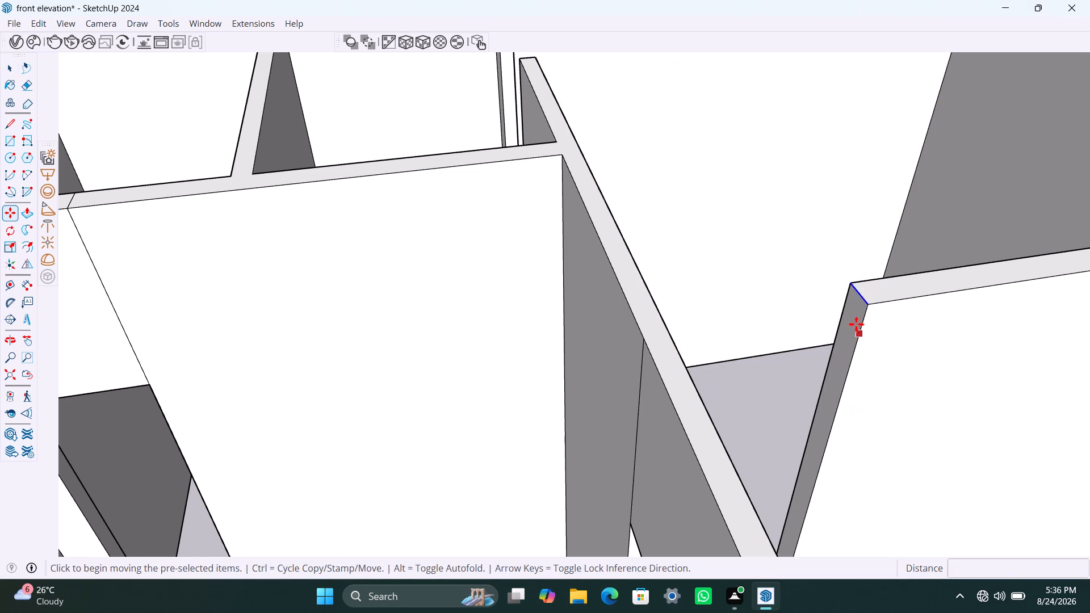
pyautogui.click(865, 303)
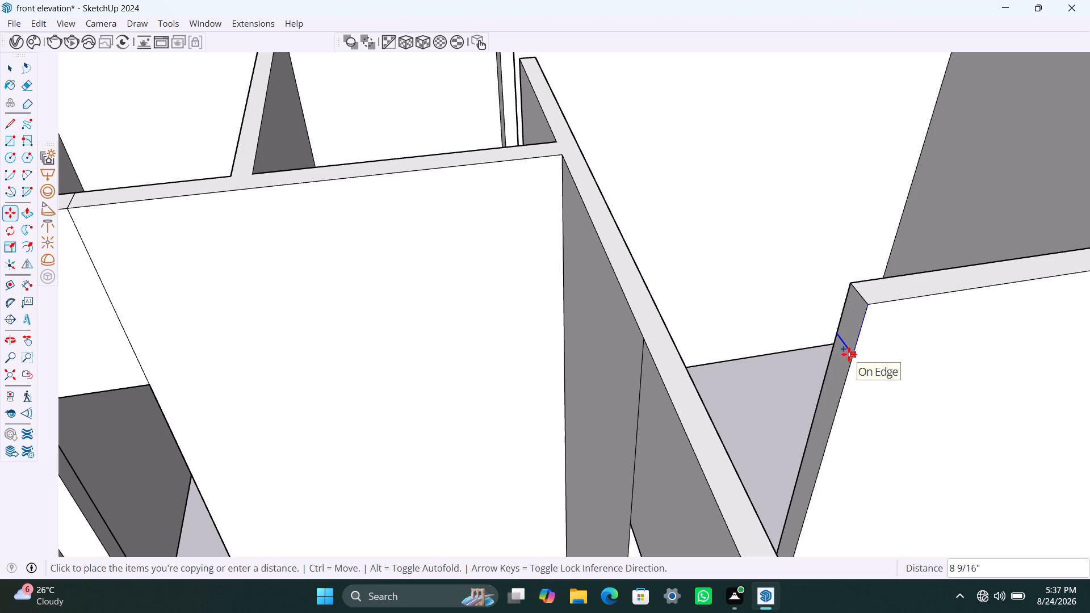
pyautogui.write("3'")
pyautogui.press('Return')
pyautogui.press('space')
# Push/Pull the partition end's upper 3' face about 2' 1 13/16" across the doorway to the cross wall as a lintel.
pyautogui.click(842, 360)
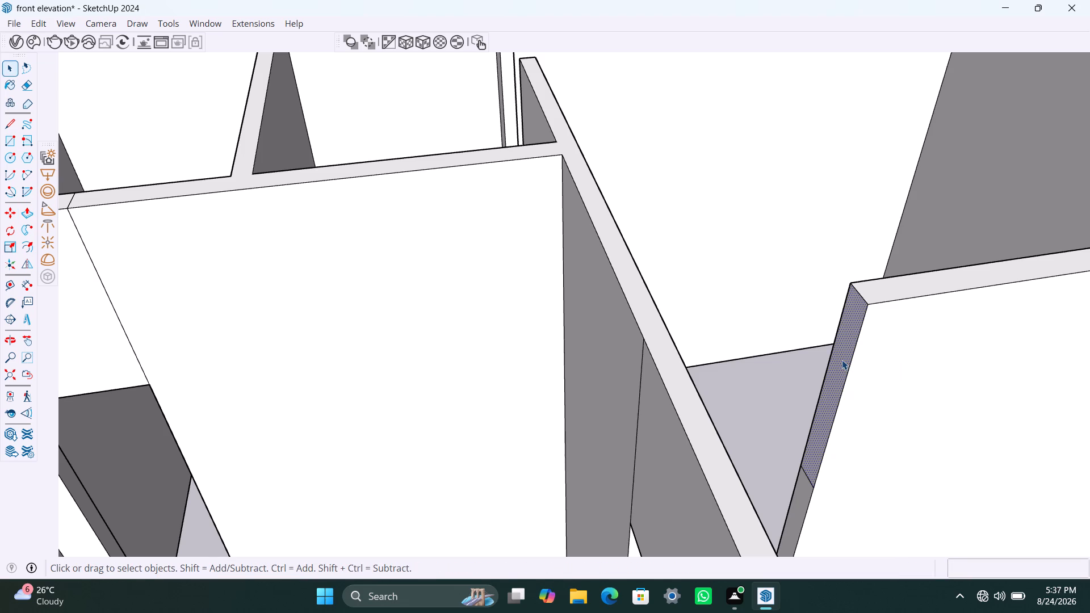
pyautogui.press('p')
pyautogui.click(842, 360)
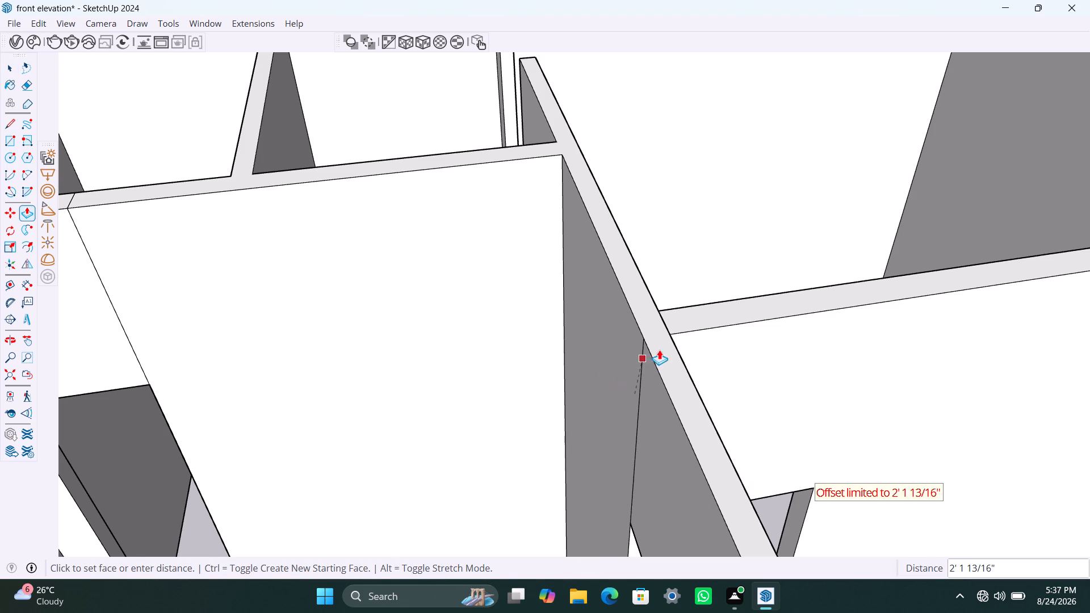
pyautogui.scroll(-2, 673, 343)
pyautogui.moveTo(673, 344); pyautogui.dragTo(652, 345, button='middle')
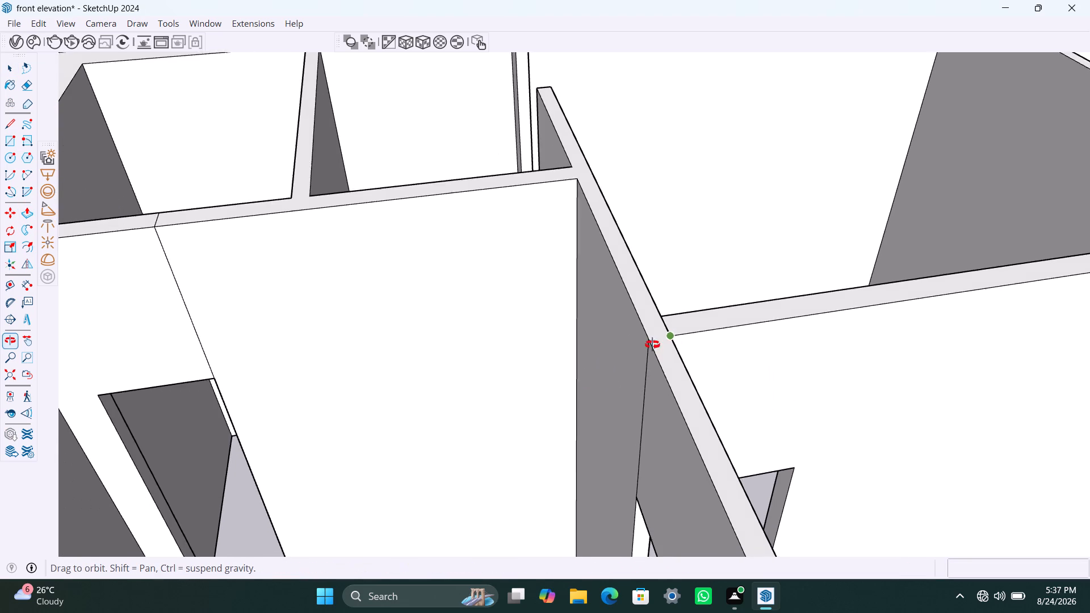
pyautogui.moveTo(652, 345); pyautogui.dragTo(433, 335, button='middle')
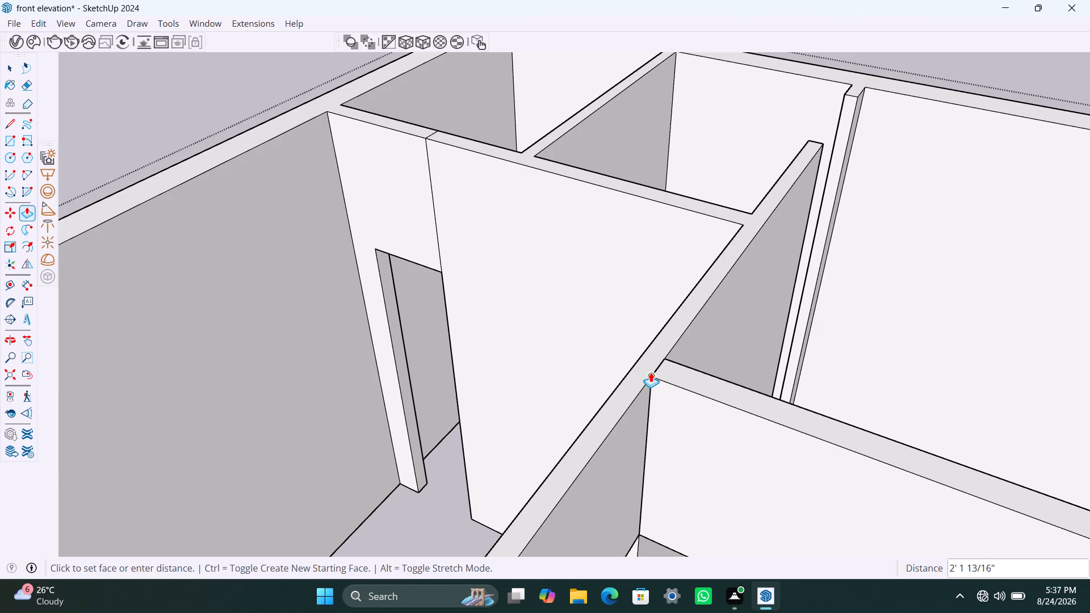
pyautogui.click(659, 366)
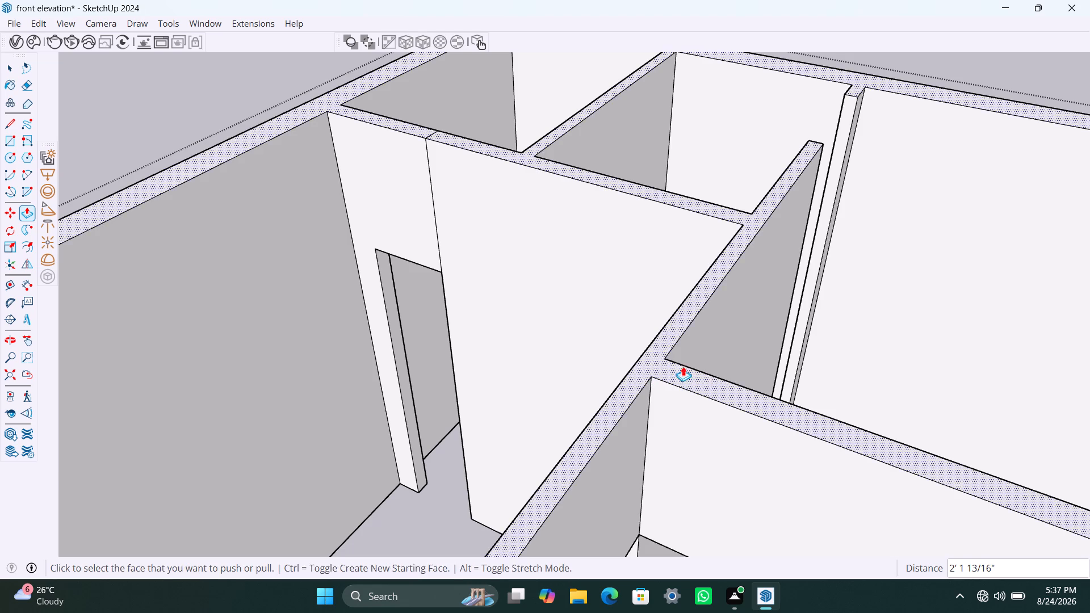
pyautogui.press('space')
# Copy the top end edge of the partition beside the small rear corner rooms 3' straight down at the outer side wall's doorway.
pyautogui.scroll(-16, 666, 413)
pyautogui.moveTo(790, 401); pyautogui.dragTo(670, 401, button='middle')
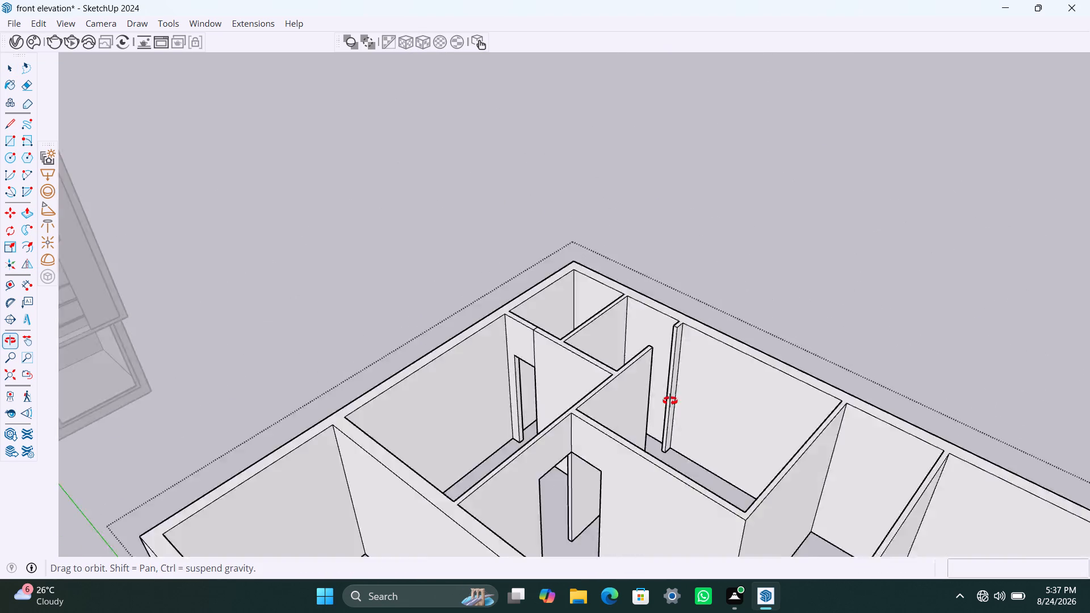
pyautogui.moveTo(670, 401); pyautogui.dragTo(471, 460, button='middle')
pyautogui.scroll(1, 380, 405)
pyautogui.moveTo(385, 405); pyautogui.dragTo(427, 431, button='middle')
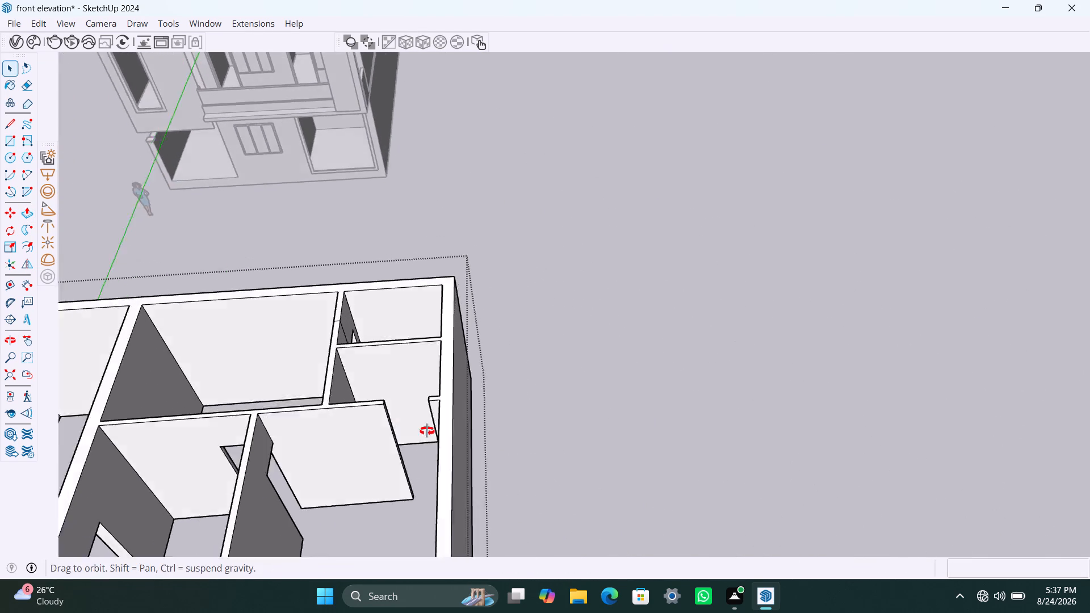
pyautogui.moveTo(427, 431); pyautogui.dragTo(434, 434, button='middle')
pyautogui.scroll(5, 512, 489)
pyautogui.moveTo(476, 499); pyautogui.dragTo(434, 505, button='middle')
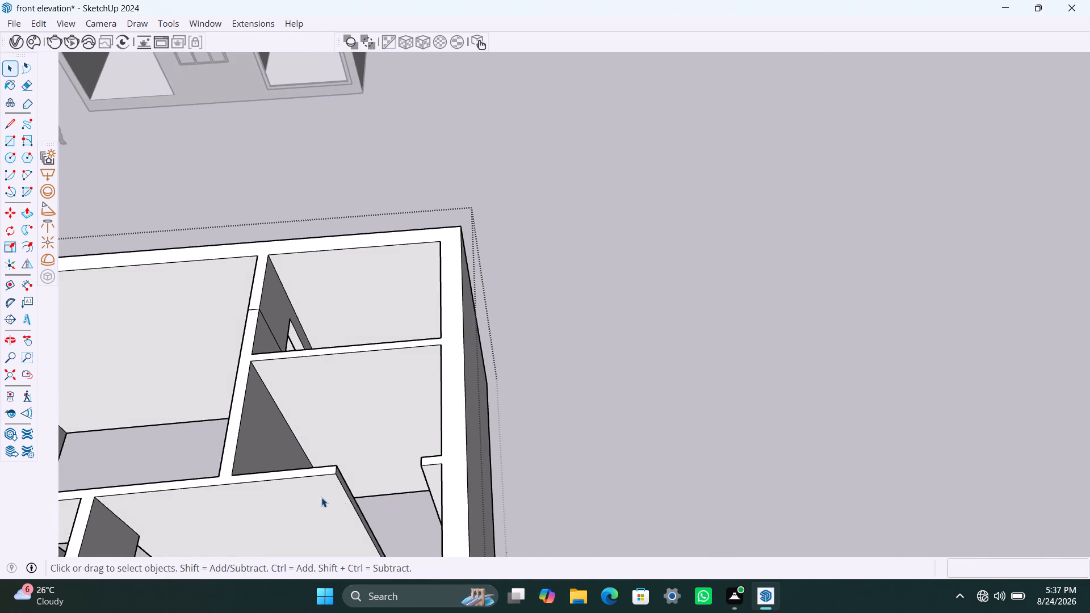
pyautogui.scroll(8, 321, 497)
pyautogui.click(342, 450)
pyautogui.press('m')
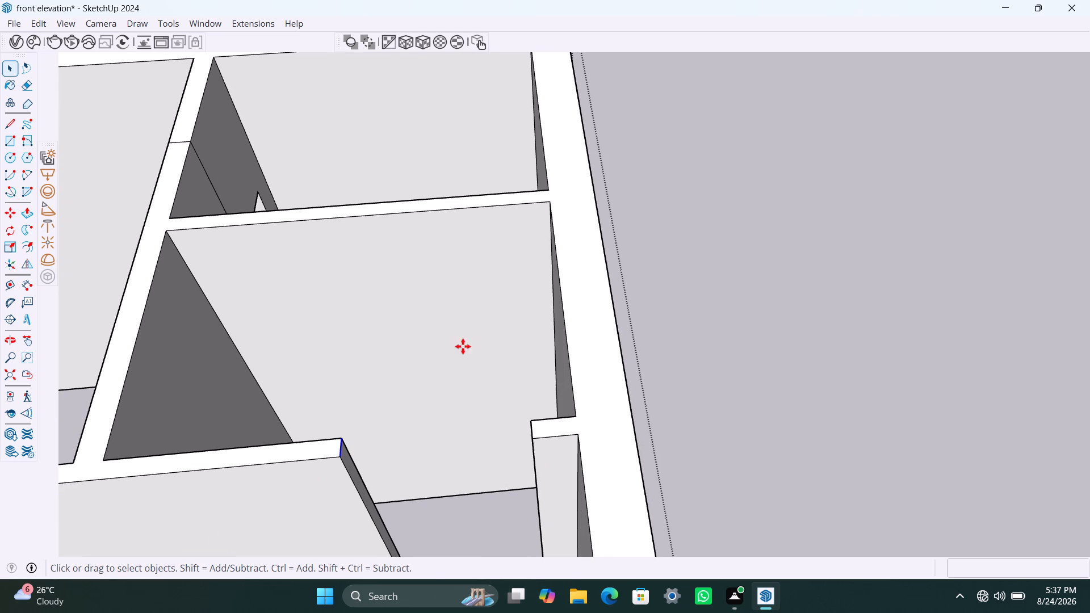
pyautogui.click(338, 459)
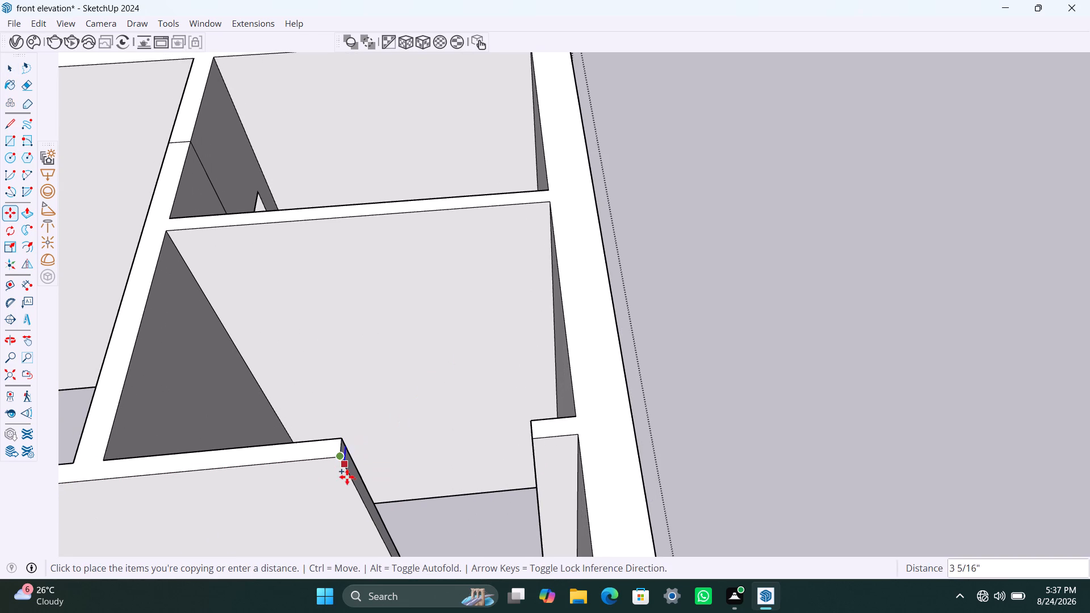
pyautogui.write("3'")
pyautogui.press('Return')
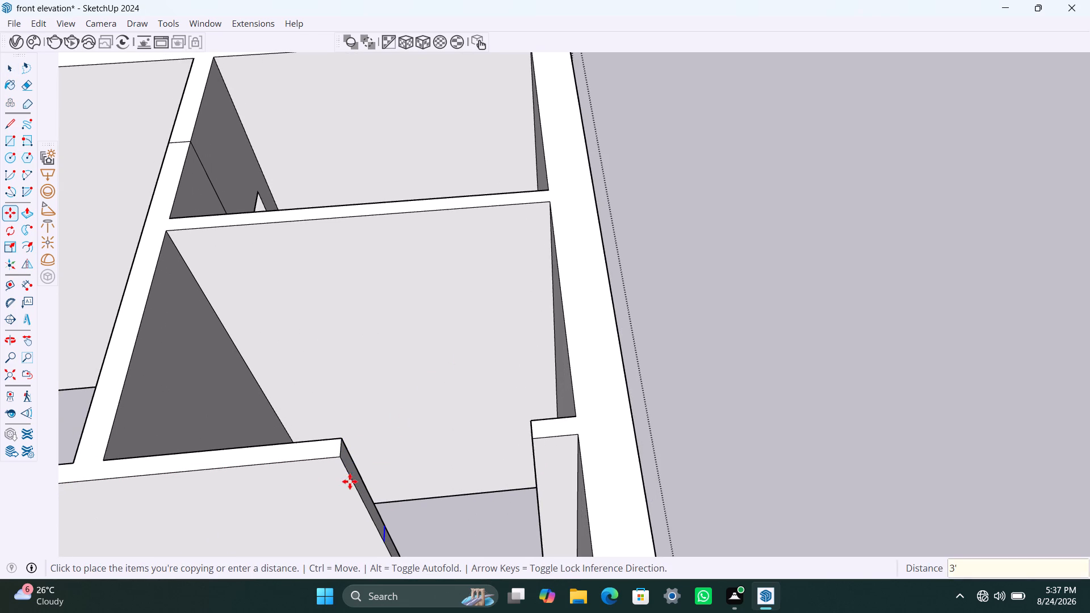
# Push/Pull the upper 3' face 2' 6" across that doorway to the short wall stub on the outer side wall.
pyautogui.press('space')
pyautogui.click(355, 479)
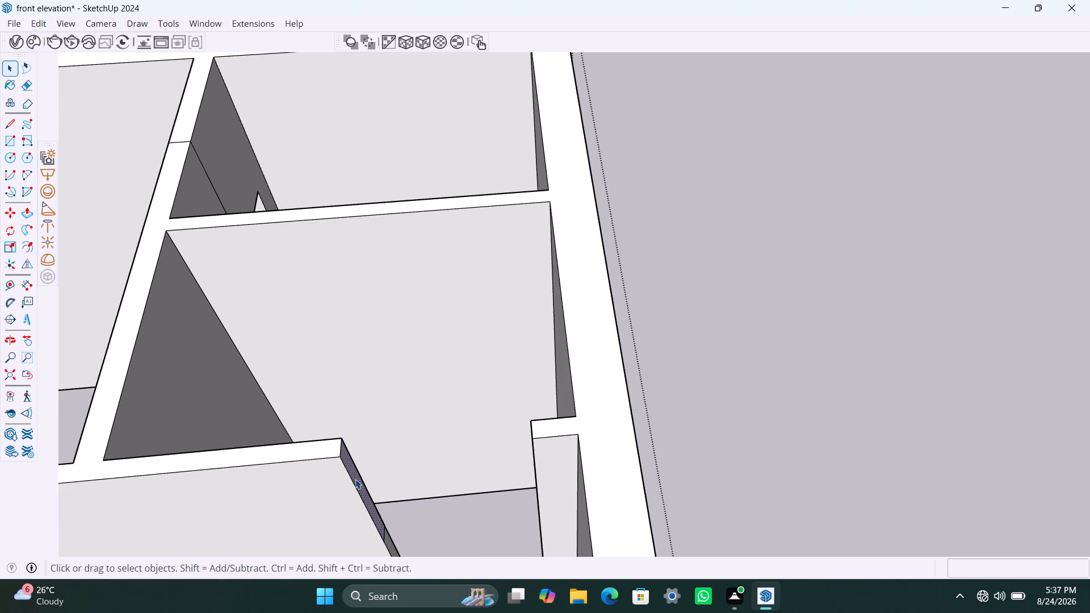
pyautogui.press('p')
pyautogui.click(355, 479)
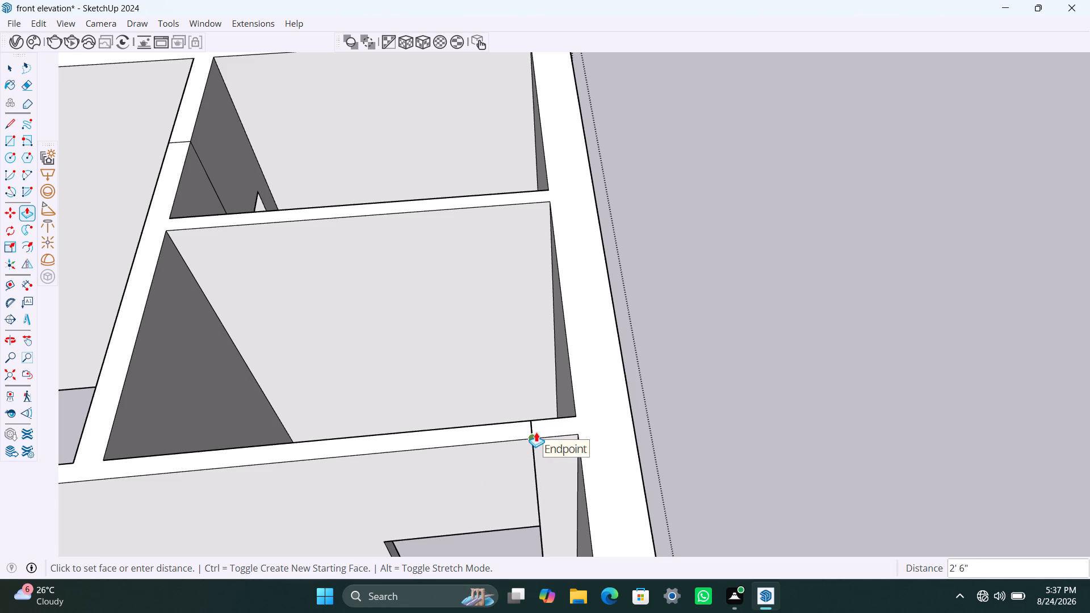
pyautogui.click(536, 432)
pyautogui.press('space')
# Copy the top end edge of the short partition projecting from the long interior wall near the front room 3' straight down.
pyautogui.scroll(-19, 703, 372)
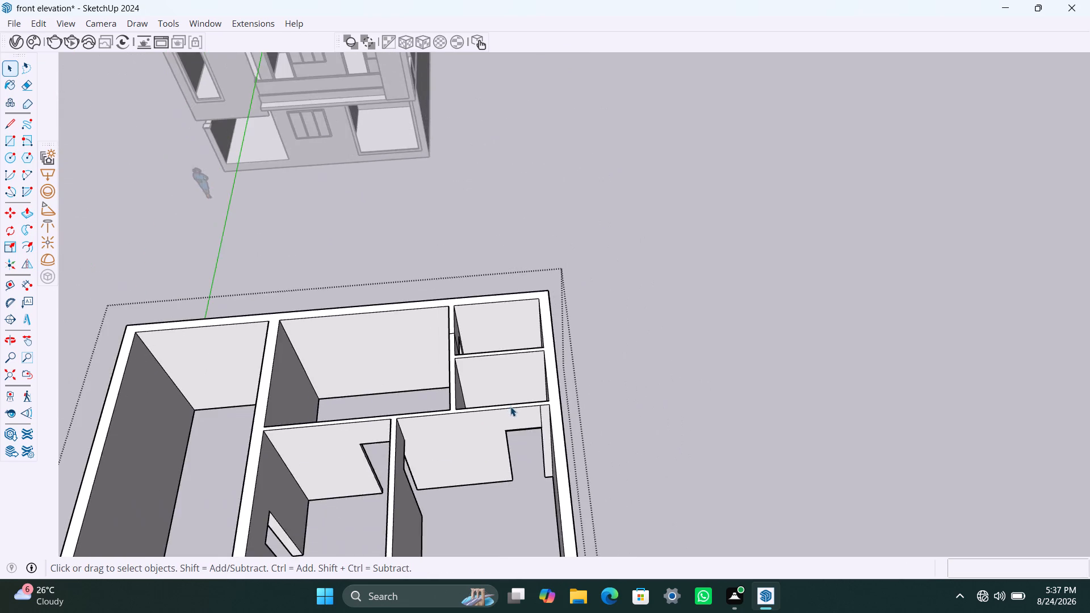
pyautogui.scroll(-9, 510, 406)
pyautogui.moveTo(496, 443); pyautogui.dragTo(639, 354, button='middle')
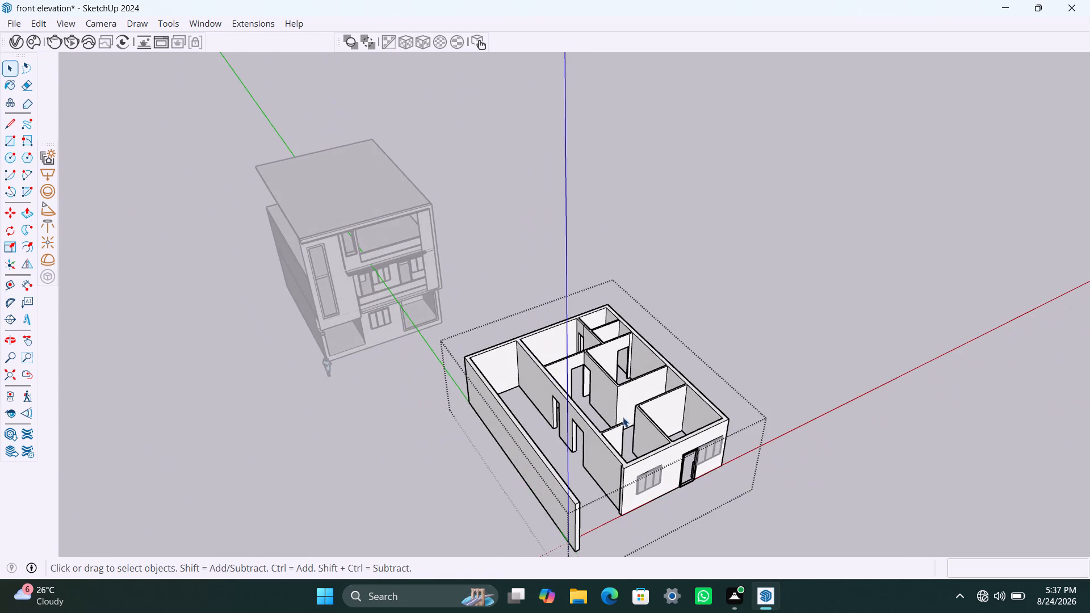
pyautogui.scroll(4, 630, 418)
pyautogui.moveTo(636, 455); pyautogui.dragTo(646, 402, button='middle')
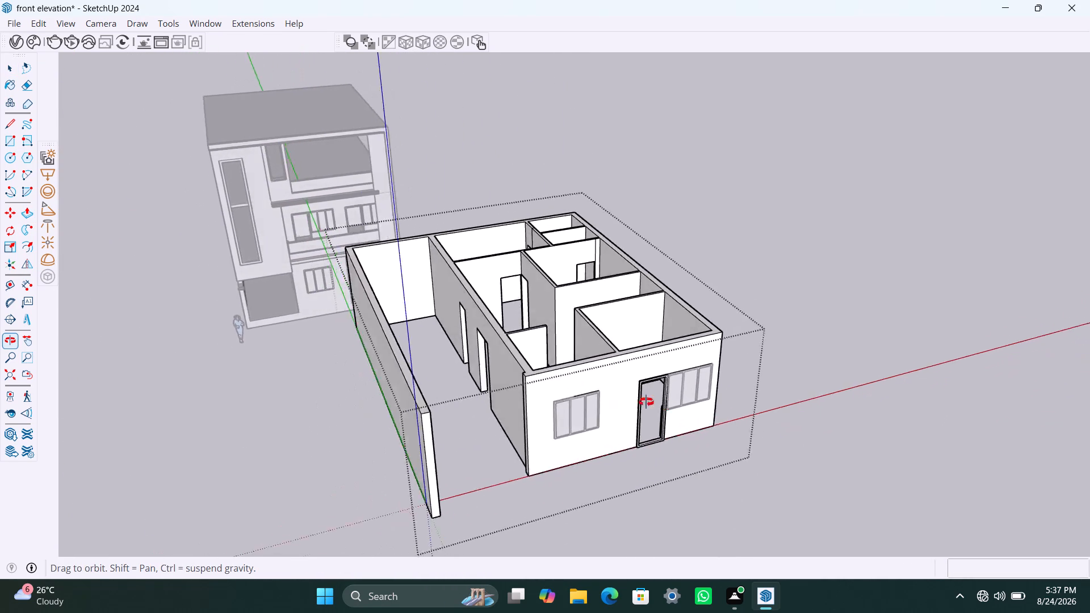
pyautogui.moveTo(646, 402); pyautogui.dragTo(777, 426, button='middle')
pyautogui.moveTo(715, 388); pyautogui.dragTo(816, 438, button='middle')
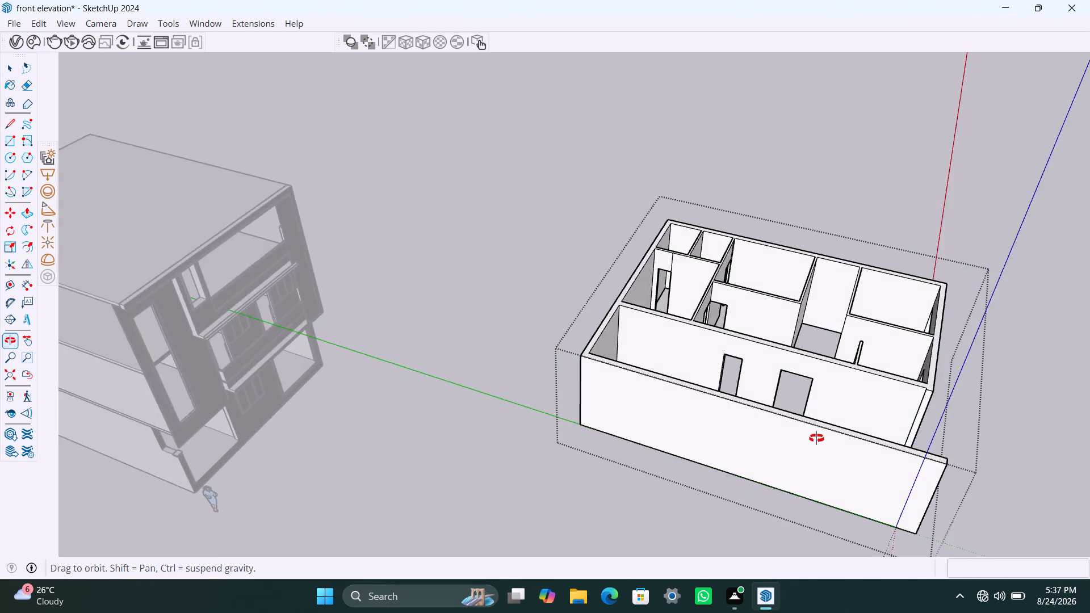
pyautogui.moveTo(816, 438); pyautogui.dragTo(904, 444, button='middle')
pyautogui.scroll(-3, 723, 330)
pyautogui.moveTo(716, 325); pyautogui.dragTo(847, 370, button='middle')
pyautogui.scroll(3, 785, 219)
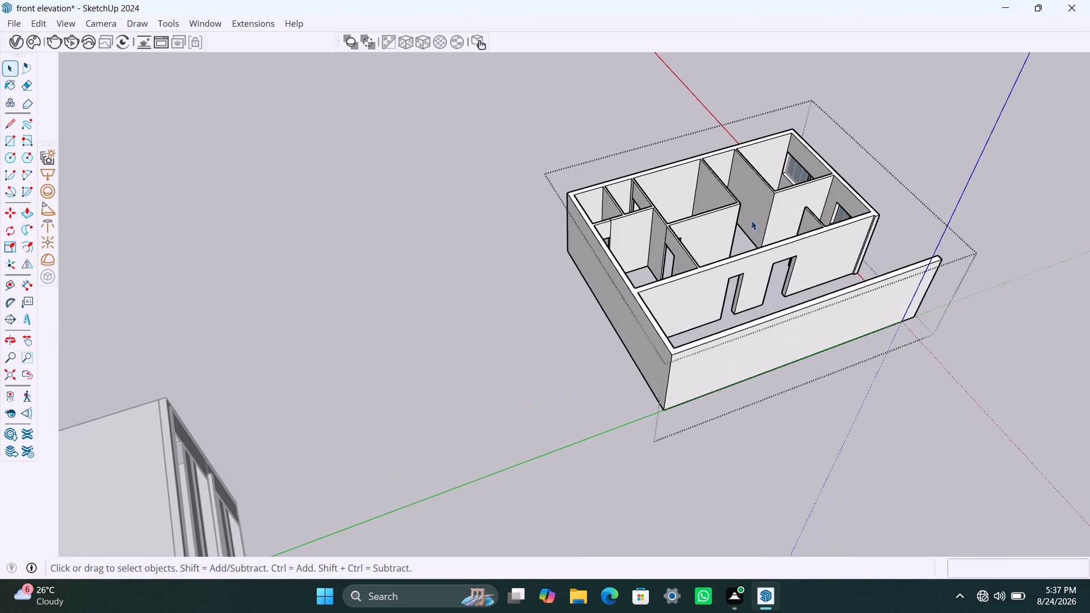
pyautogui.moveTo(705, 236); pyautogui.dragTo(912, 309, button='middle')
pyautogui.scroll(3, 691, 124)
pyautogui.moveTo(618, 146); pyautogui.dragTo(631, 156, button='middle')
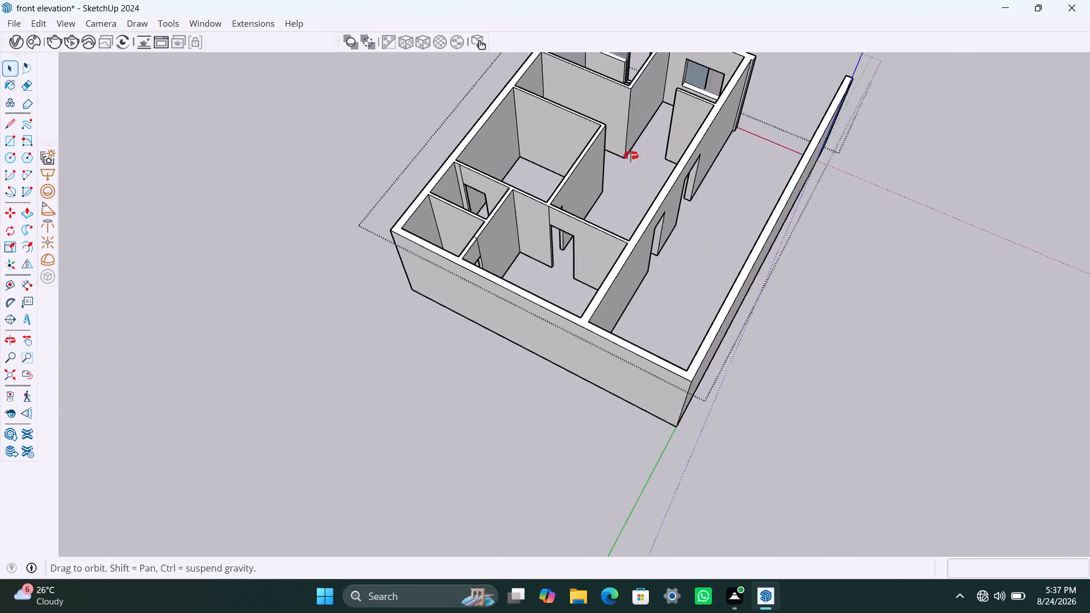
pyautogui.moveTo(631, 156); pyautogui.dragTo(836, 182, button='middle')
pyautogui.keyDown('shift'); pyautogui.moveTo(542, 247); pyautogui.dragTo(547, 300, button='middle'); pyautogui.keyUp('shift')
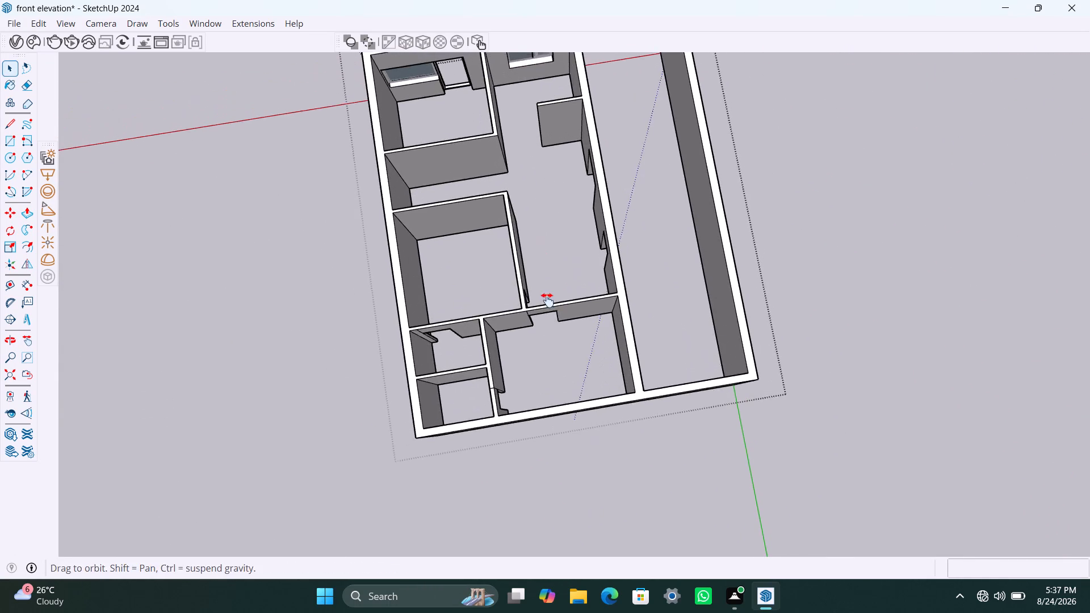
pyautogui.keyDown('shift'); pyautogui.moveTo(547, 300); pyautogui.dragTo(547, 305, button='middle'); pyautogui.keyUp('shift')
pyautogui.scroll(4, 509, 163)
pyautogui.moveTo(570, 192); pyautogui.dragTo(684, 191, button='middle')
pyautogui.scroll(11, 518, 186)
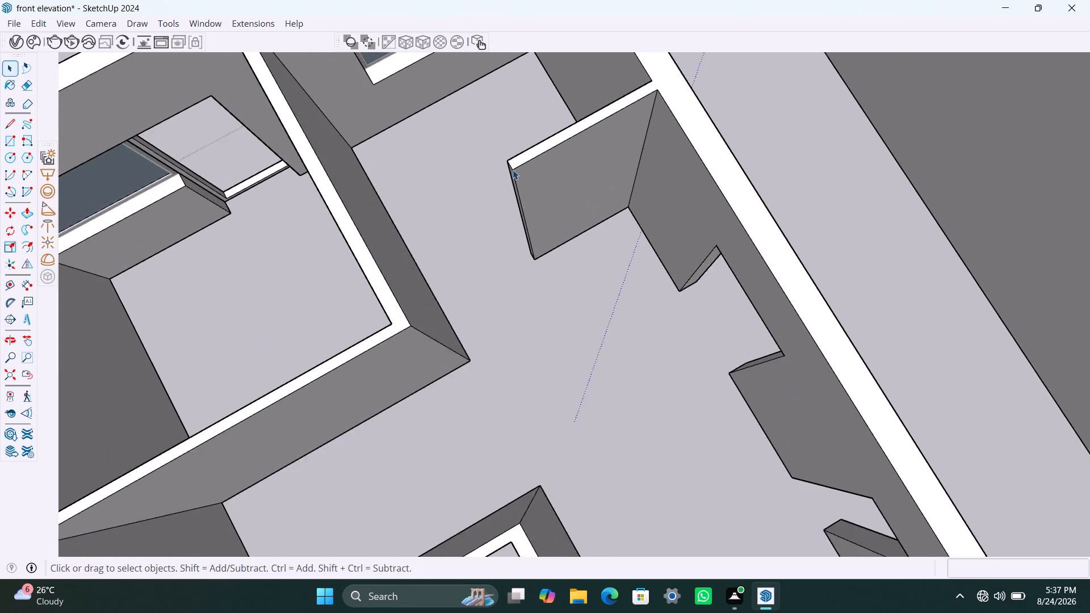
pyautogui.scroll(1, 513, 170)
pyautogui.click(510, 162)
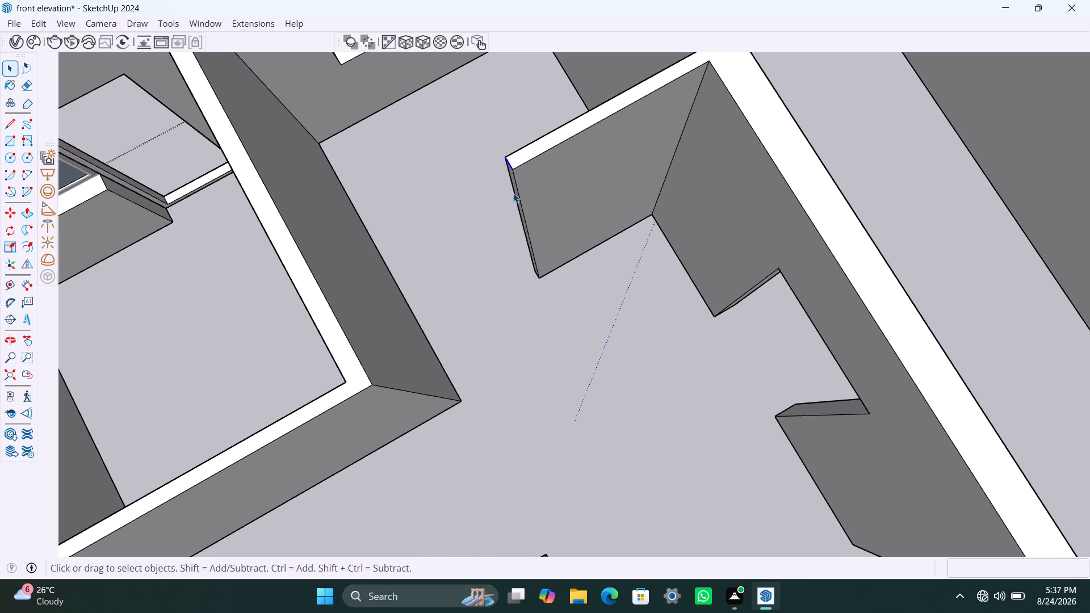
pyautogui.press('m')
pyautogui.click(517, 170)
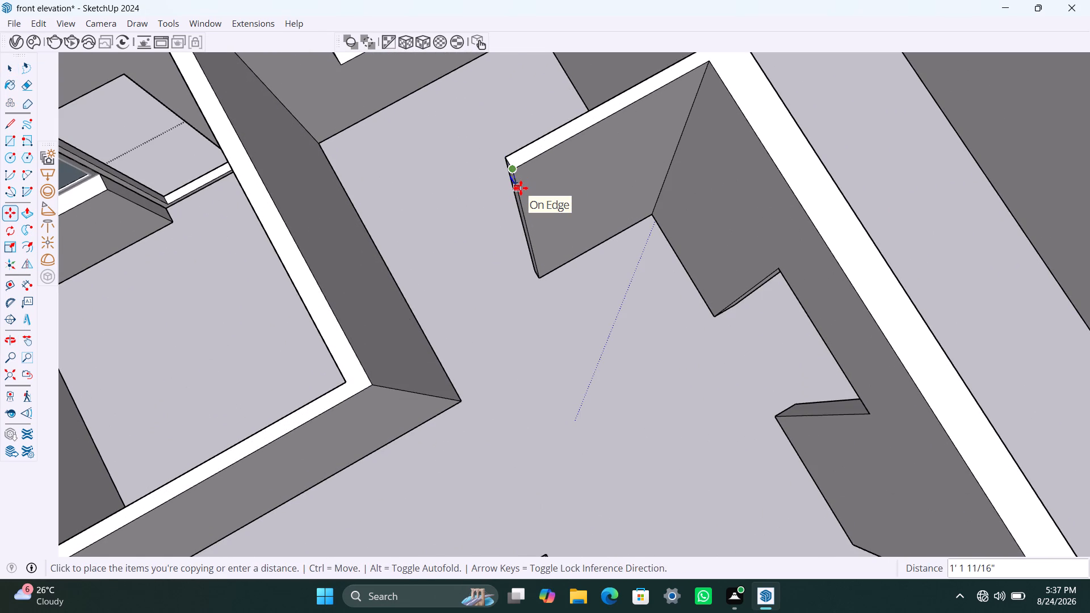
pyautogui.press('4')
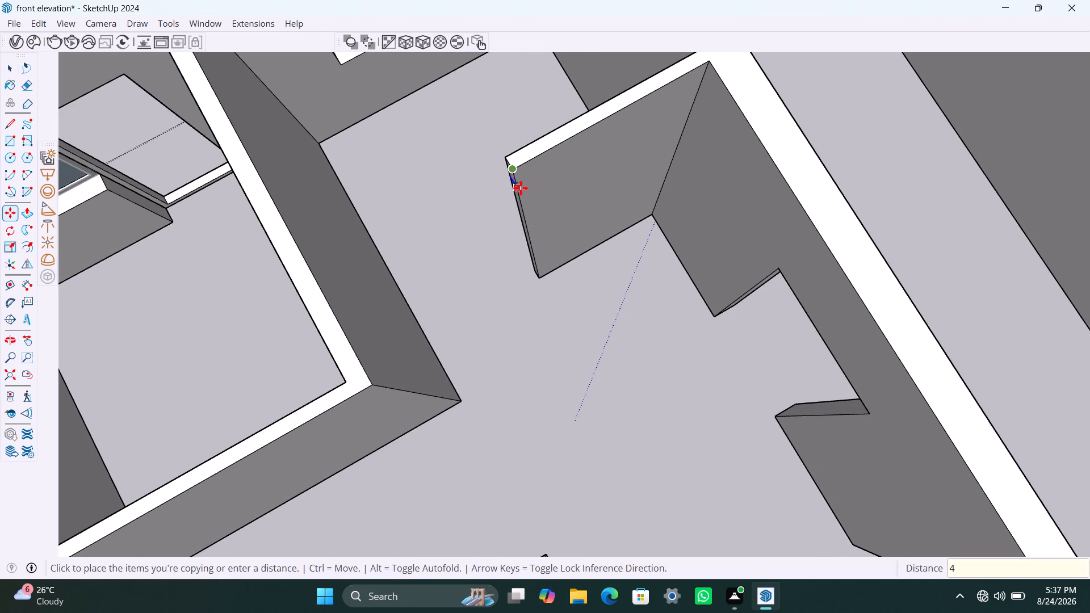
pyautogui.press('BackSpace')
pyautogui.write("3'")
pyautogui.press('Return')
# Push/Pull the short partition's upper 3' face 4' across the opening to the facing front-to-back wall as a lintel.
pyautogui.press('space')
pyautogui.scroll(8, 518, 197)
pyautogui.click(509, 173)
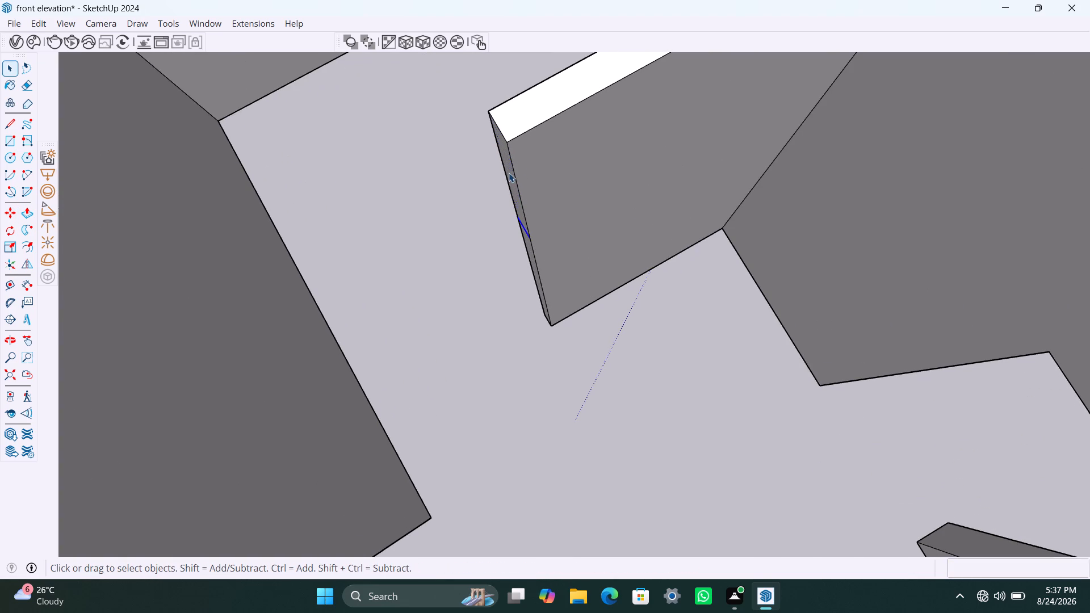
pyautogui.press('p')
pyautogui.click(508, 173)
pyautogui.scroll(-4, 309, 243)
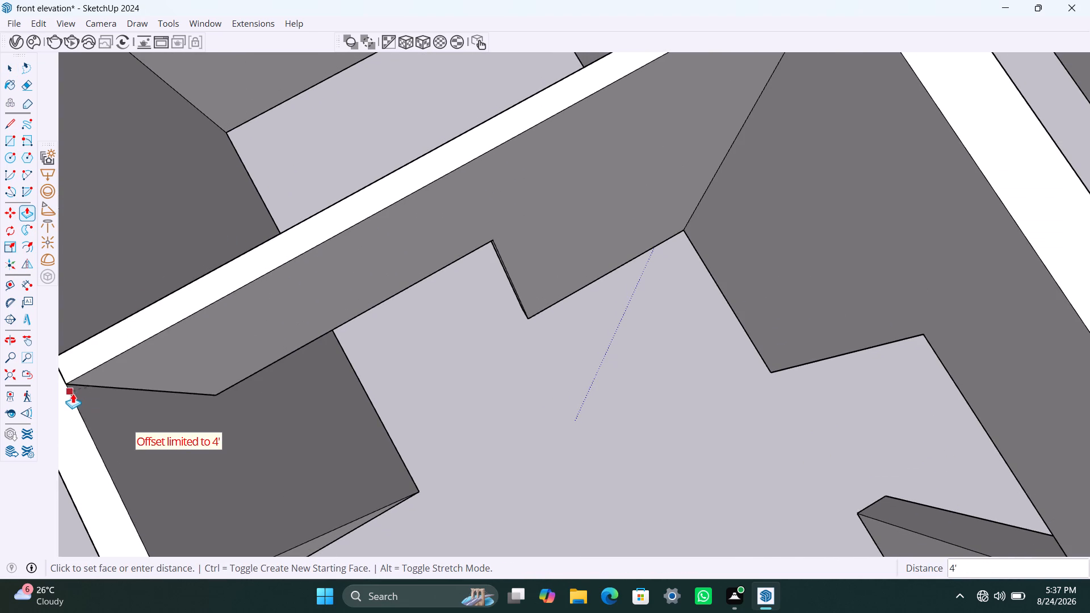
pyautogui.click(69, 397)
pyautogui.press('space')
# Finish editing inside the top-floor walls group and return to the whole model.
pyautogui.scroll(-18, 306, 347)
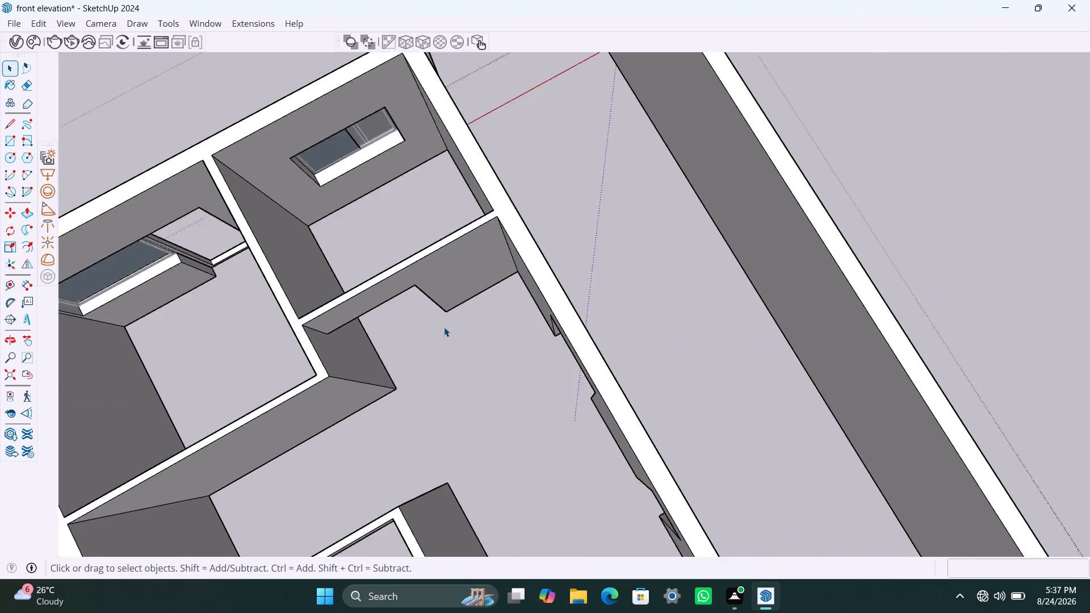
pyautogui.scroll(-9, 444, 327)
pyautogui.moveTo(508, 342); pyautogui.dragTo(64, 196, button='middle')
pyautogui.scroll(-5, 587, 365)
pyautogui.moveTo(657, 394); pyautogui.dragTo(446, 389, button='middle')
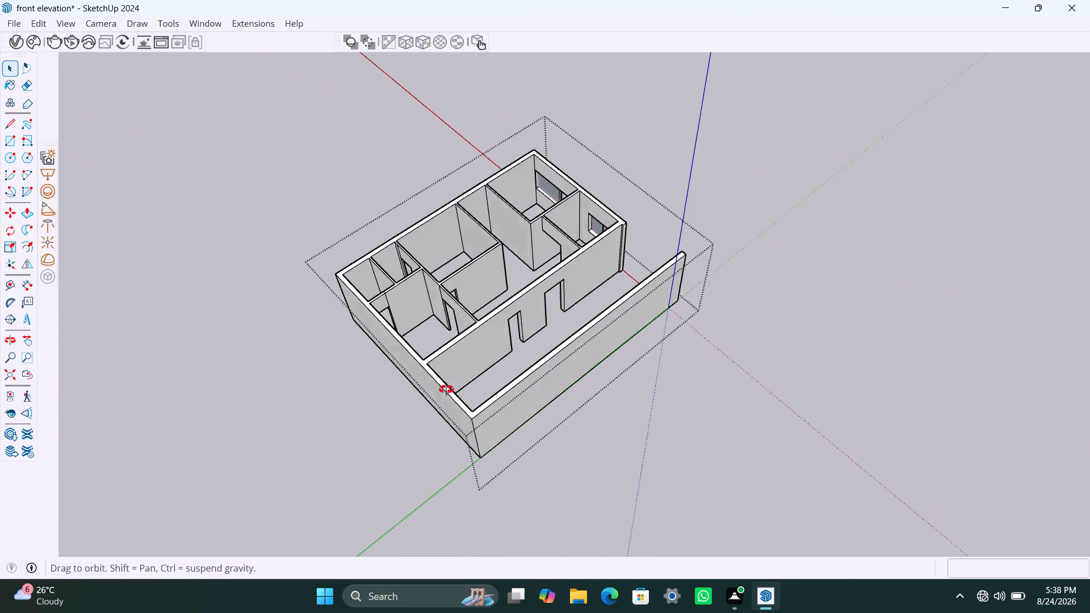
pyautogui.moveTo(446, 389); pyautogui.dragTo(96, 305, button='middle')
pyautogui.scroll(-3, 889, 507)
pyautogui.moveTo(846, 514); pyautogui.dragTo(649, 497, button='middle')
pyautogui.click(796, 383)
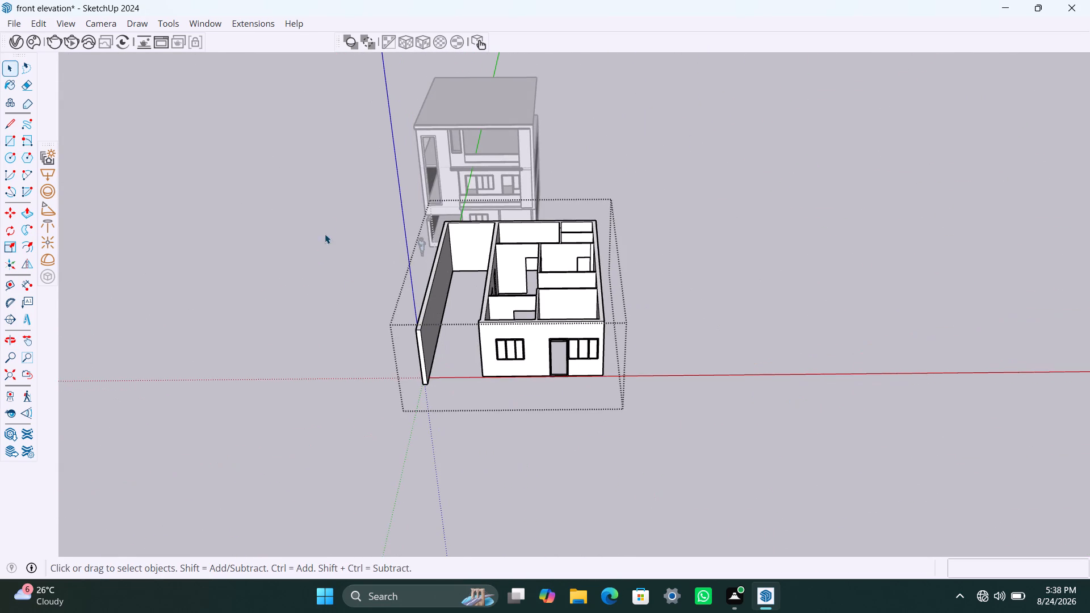
pyautogui.moveTo(417, 207); pyautogui.dragTo(698, 384)
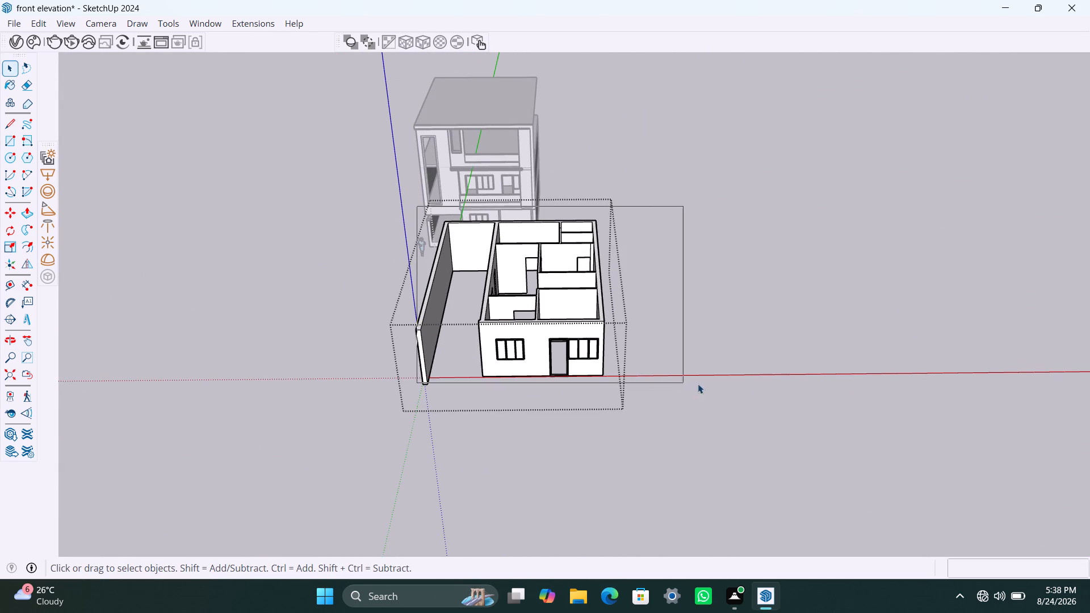
pyautogui.moveTo(698, 384); pyautogui.dragTo(699, 384)
pyautogui.tripleClick(758, 365)
# Run the Fixit 101 cleanup on the top-floor walls group and close its results.
pyautogui.click(462, 282)
pyautogui.click(497, 296)
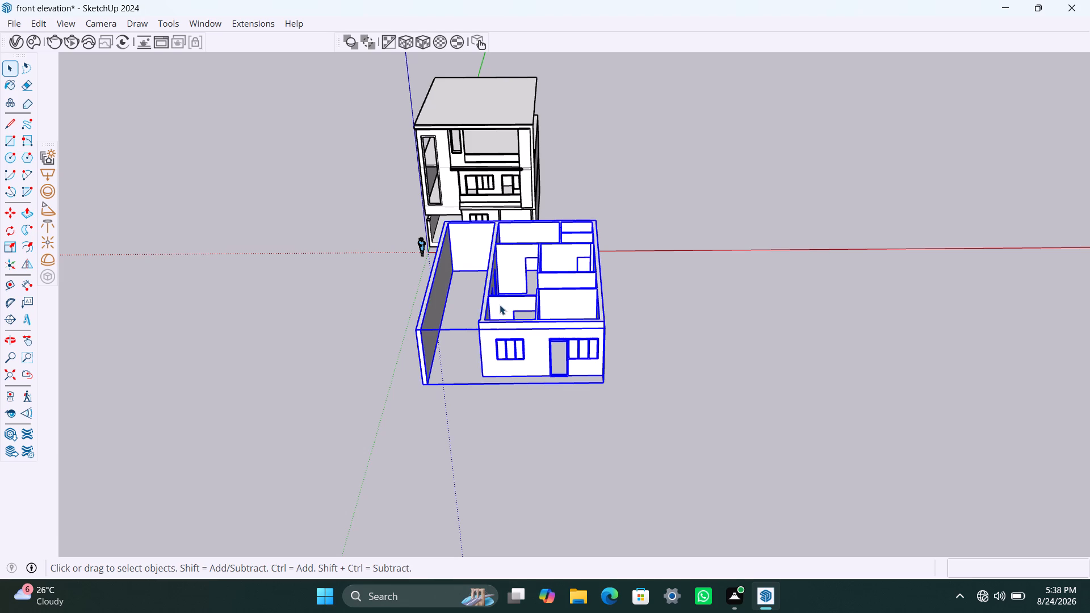
pyautogui.rightClick(526, 345)
pyautogui.click(569, 317)
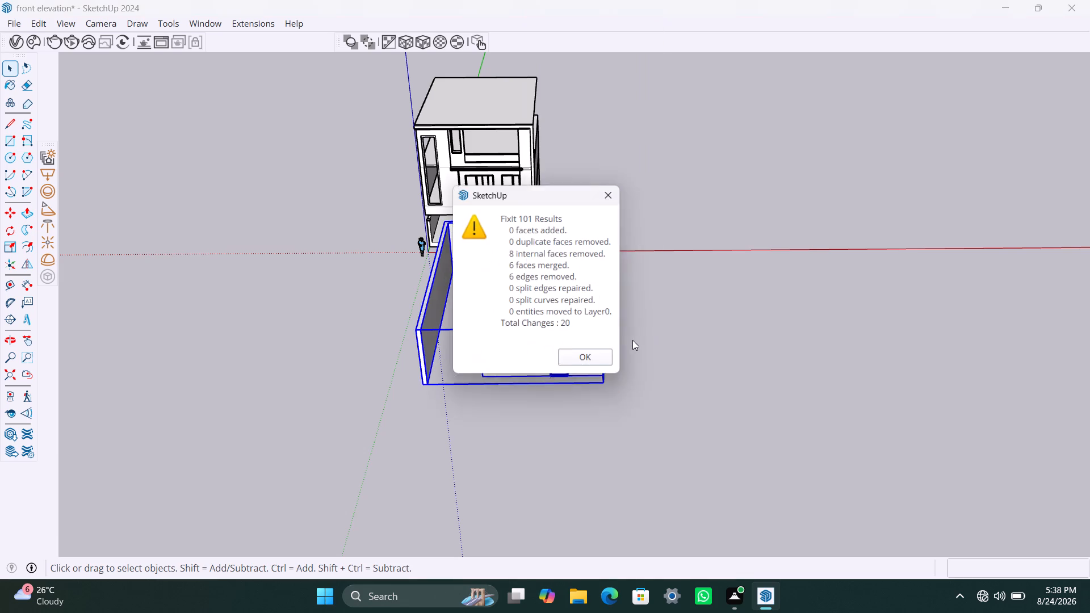
pyautogui.click(586, 363)
pyautogui.click(663, 367)
# Run the Fixit 101 cleanup two more times on the top-floor walls group and close its results.
pyautogui.scroll(2, 514, 347)
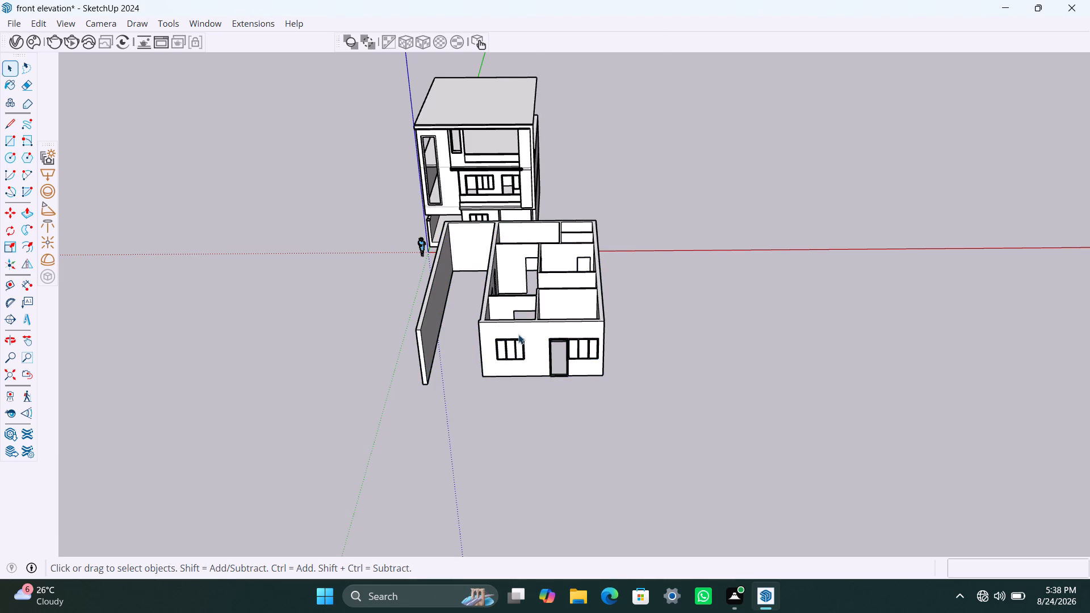
pyautogui.scroll(1, 518, 334)
pyautogui.moveTo(534, 330); pyautogui.dragTo(574, 426, button='middle')
pyautogui.click(596, 372)
pyautogui.click(589, 386)
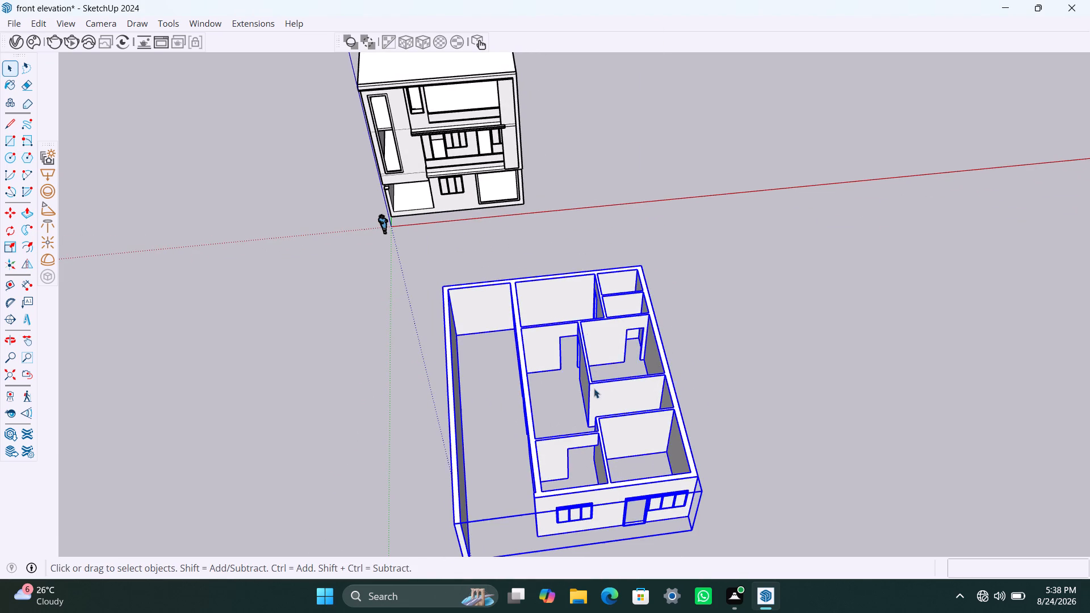
pyautogui.rightClick(618, 396)
pyautogui.click(645, 372)
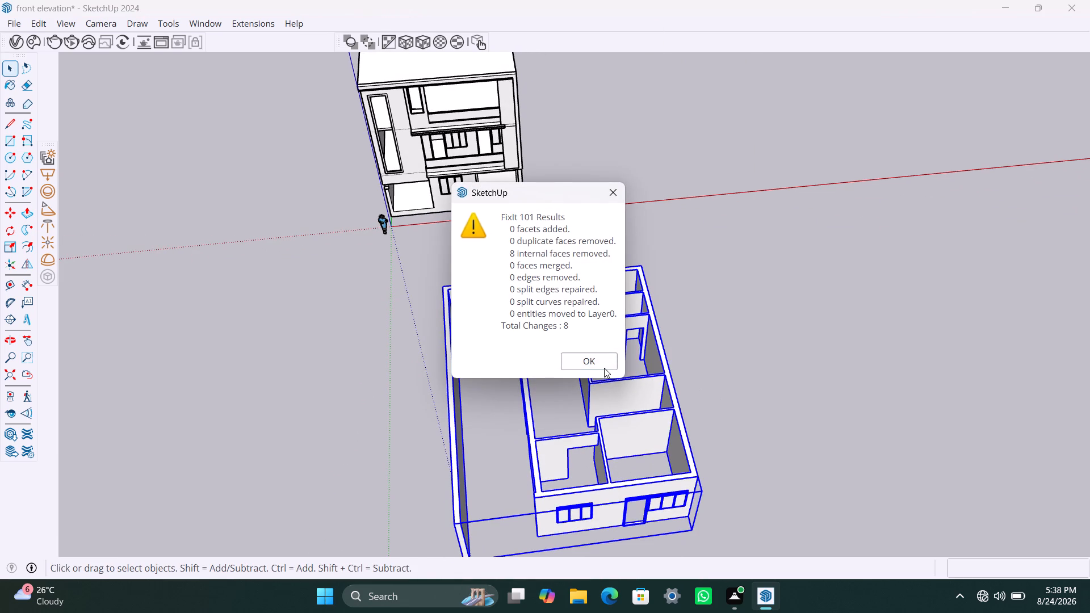
pyautogui.click(598, 363)
pyautogui.click(593, 397)
pyautogui.rightClick(593, 397)
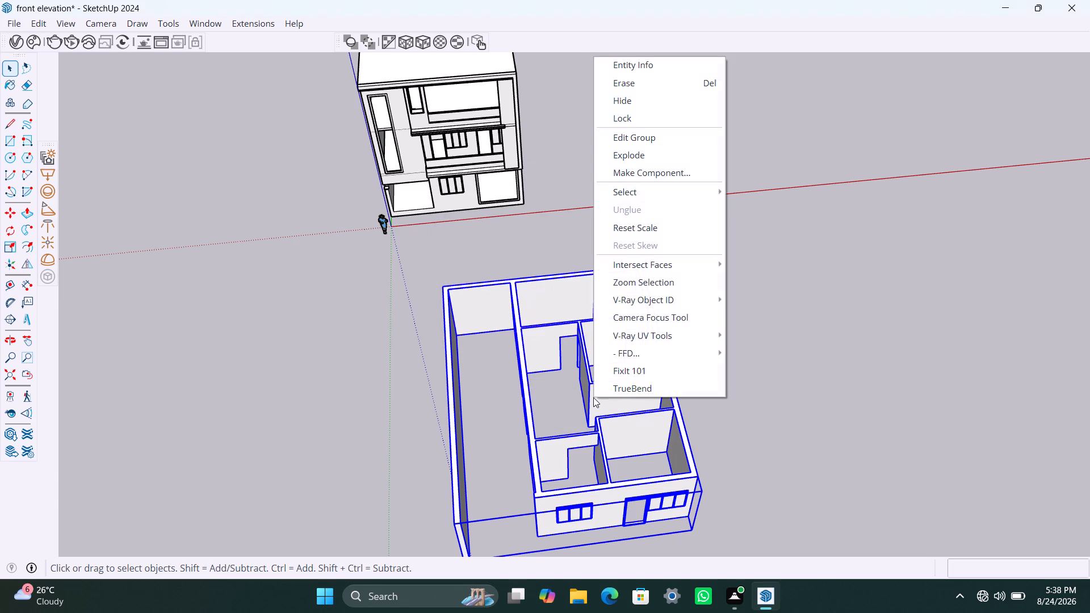
pyautogui.click(626, 371)
pyautogui.click(594, 361)
pyautogui.click(746, 394)
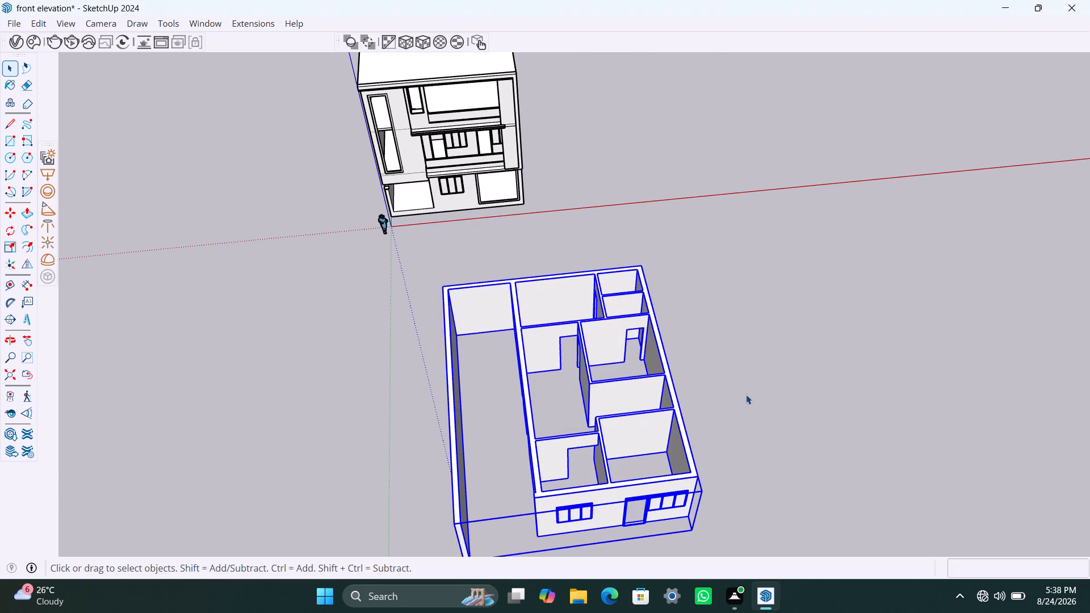
# Move the top-floor walls group by its rear bottom corner back onto the house, snapping it to the rear top corner of the floor below.
pyautogui.scroll(-4, 726, 478)
pyautogui.moveTo(720, 482); pyautogui.dragTo(593, 465, button='middle')
pyautogui.scroll(10, 518, 485)
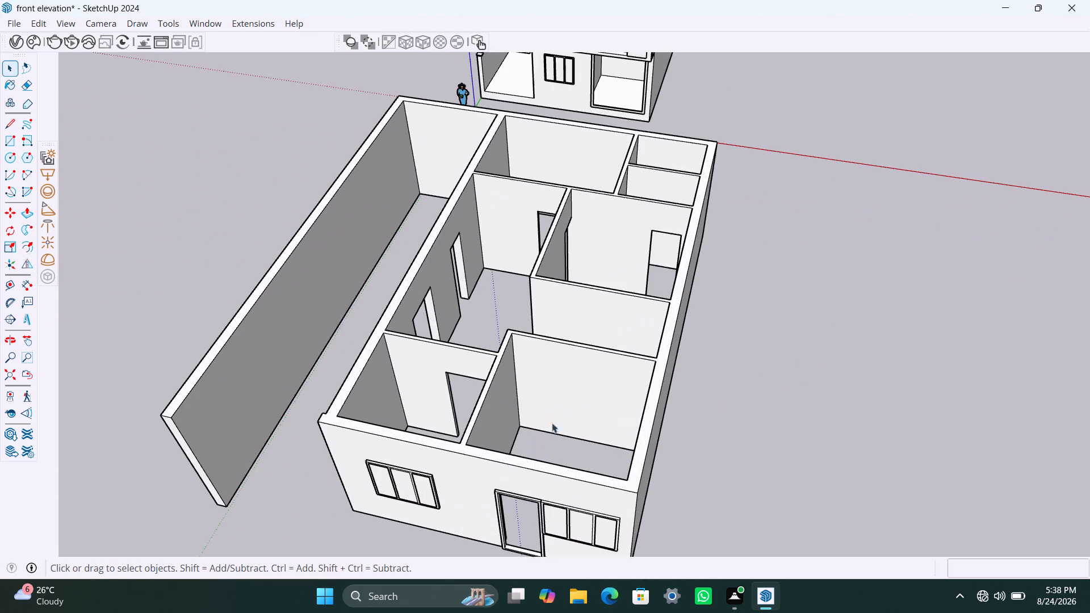
pyautogui.moveTo(577, 280); pyautogui.dragTo(893, 318, button='middle')
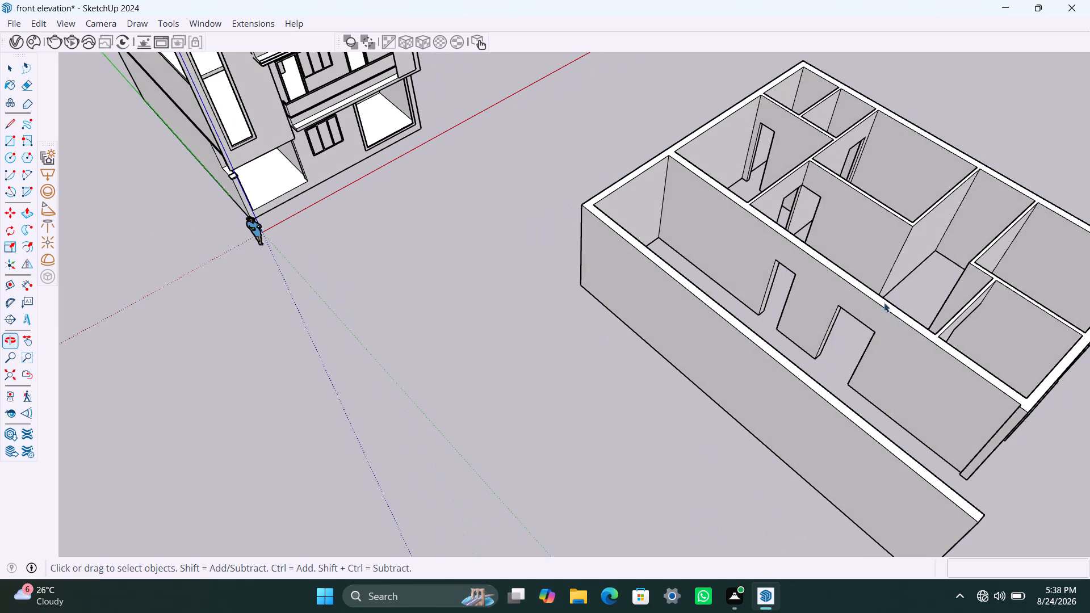
pyautogui.scroll(-4, 890, 297)
pyautogui.moveTo(905, 389); pyautogui.dragTo(725, 322, button='middle')
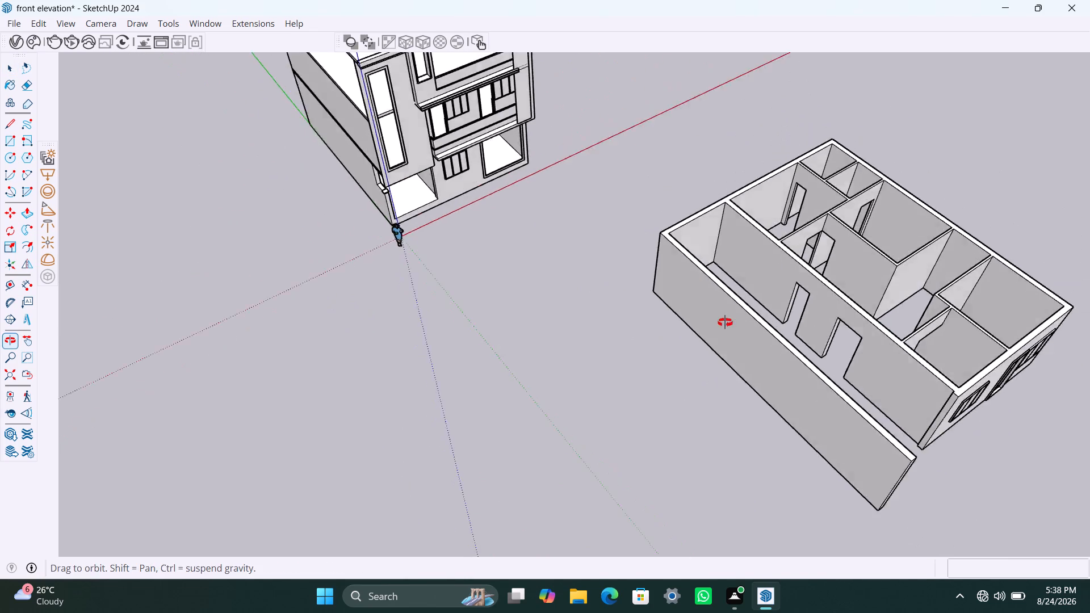
pyautogui.moveTo(725, 322); pyautogui.dragTo(633, 285, button='middle')
pyautogui.scroll(-4, 657, 353)
pyautogui.moveTo(660, 382); pyautogui.dragTo(353, 366, button='middle')
pyautogui.scroll(2, 519, 324)
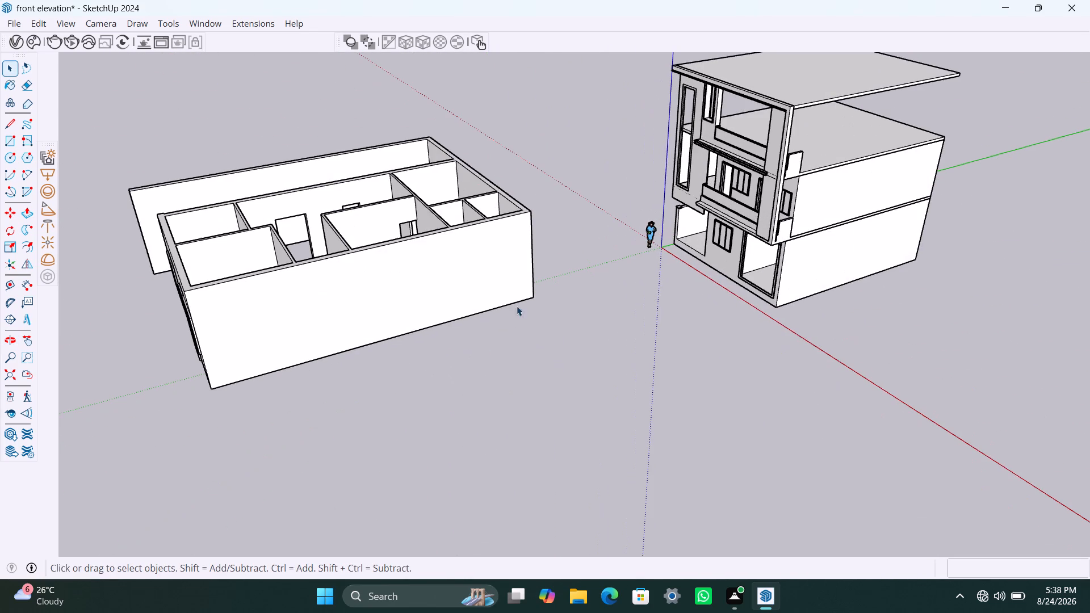
pyautogui.click(509, 287)
pyautogui.press('m')
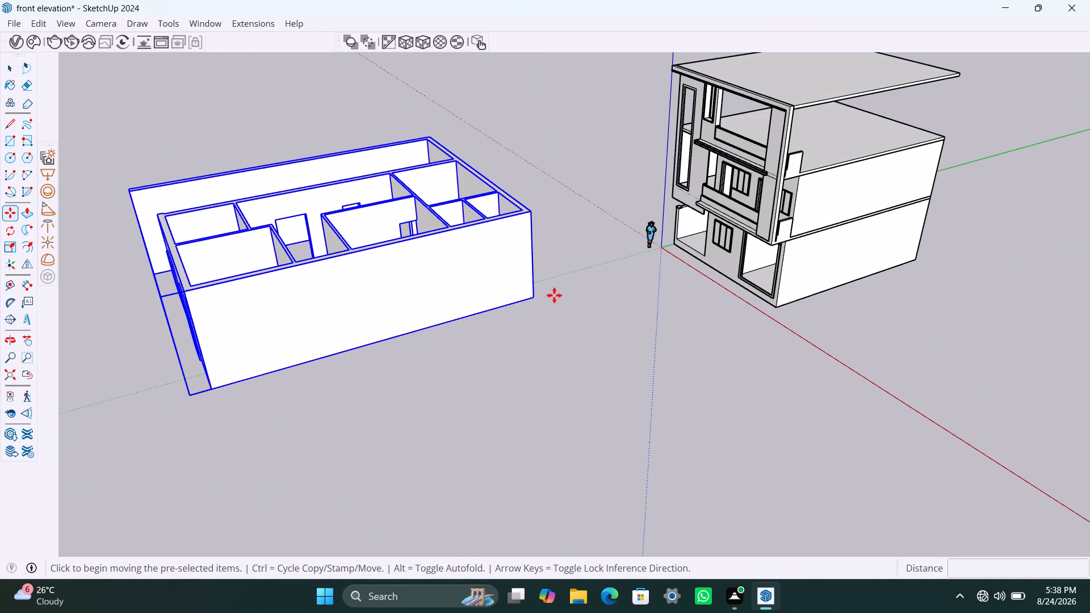
pyautogui.click(529, 299)
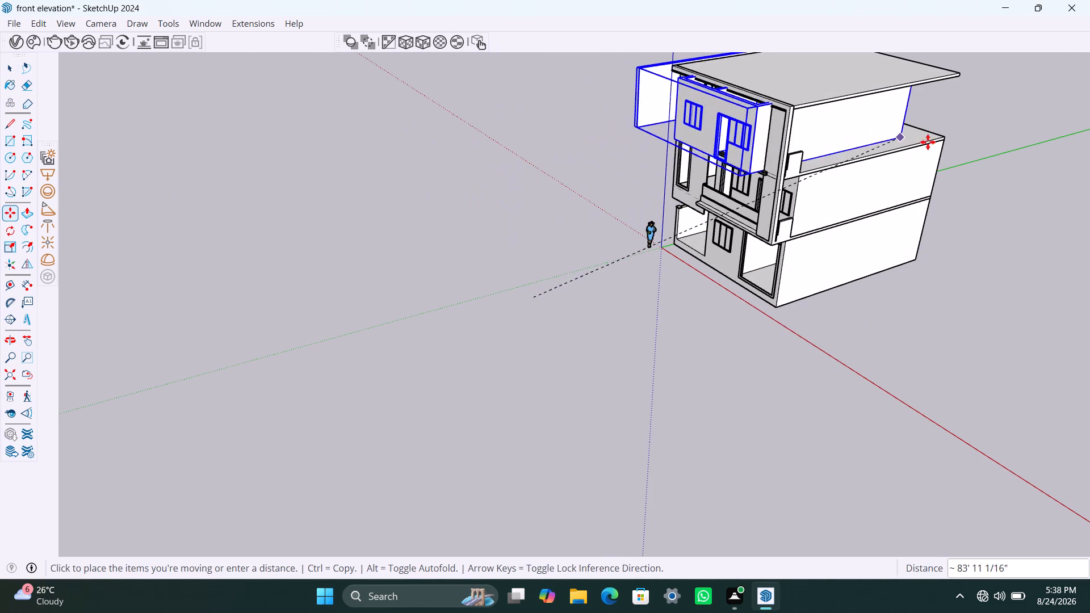
pyautogui.click(944, 136)
pyautogui.press('space')
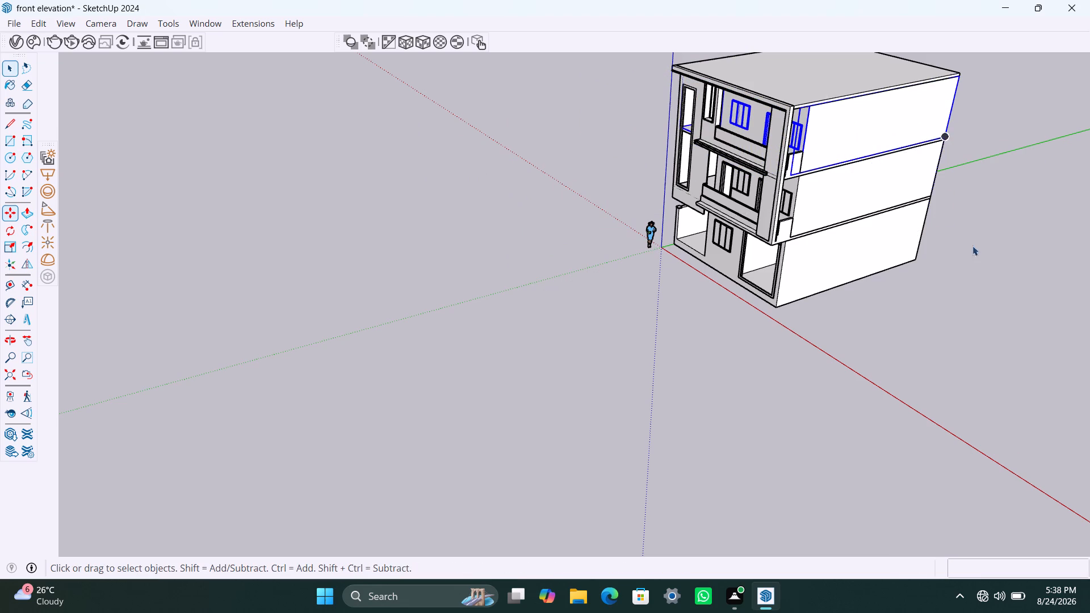
# Move the middle-floor walls group out of the house to the open ground in front, and deselect it.
pyautogui.moveTo(982, 260); pyautogui.dragTo(661, 250, button='middle')
pyautogui.scroll(3, 1008, 336)
pyautogui.moveTo(1009, 335); pyautogui.dragTo(990, 310, button='middle')
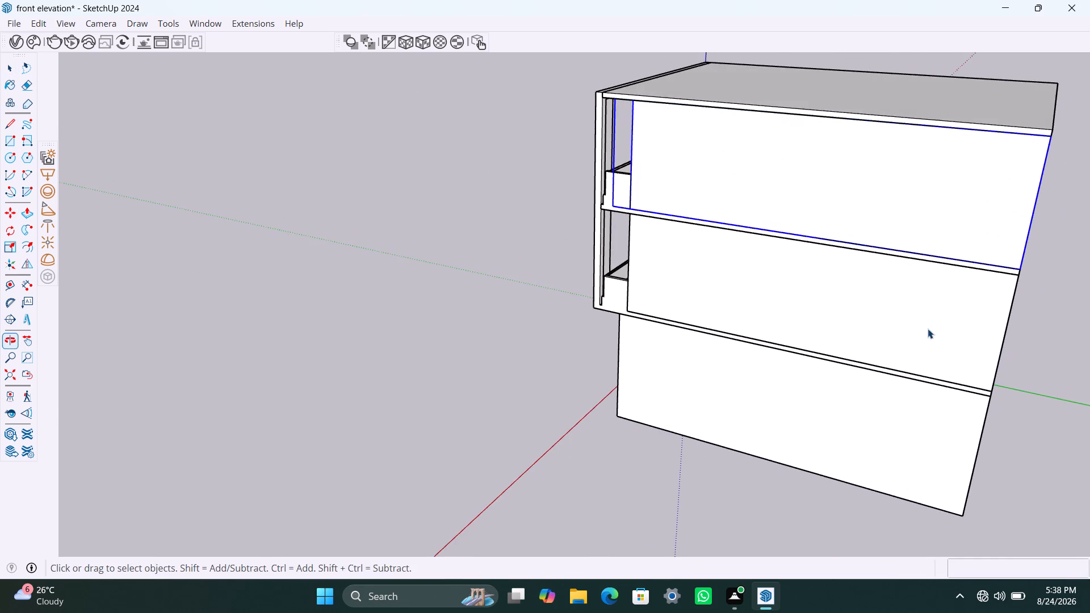
pyautogui.click(928, 329)
pyautogui.press('m')
pyautogui.click(929, 333)
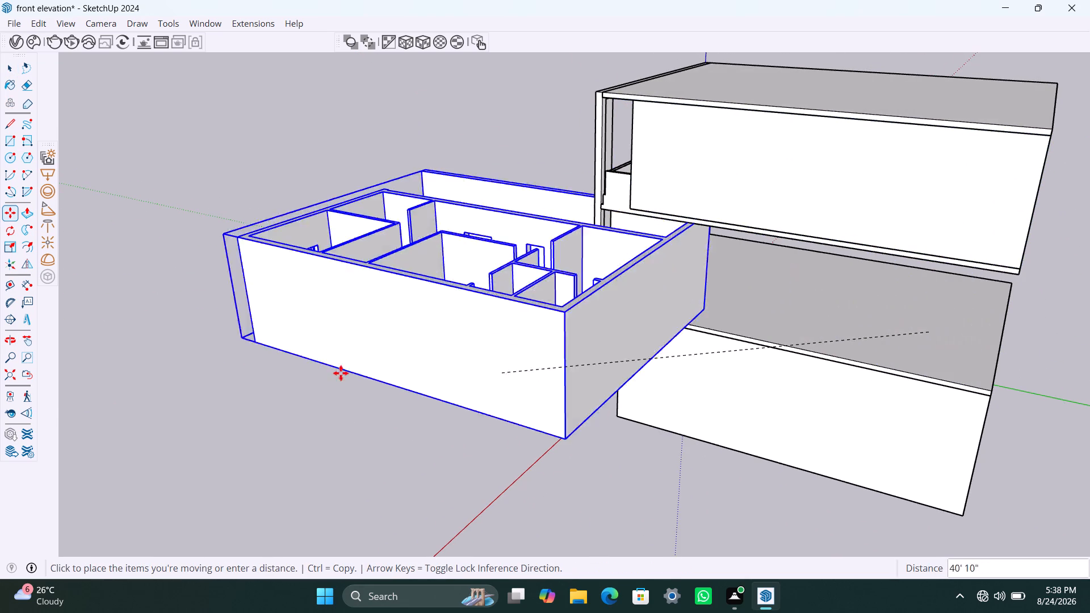
pyautogui.click(164, 195)
pyautogui.scroll(-4, 250, 287)
pyautogui.moveTo(248, 304); pyautogui.dragTo(1025, 221, button='middle')
pyautogui.scroll(-10, 814, 282)
pyautogui.moveTo(757, 327); pyautogui.dragTo(689, 321, button='middle')
pyautogui.scroll(-5, 752, 318)
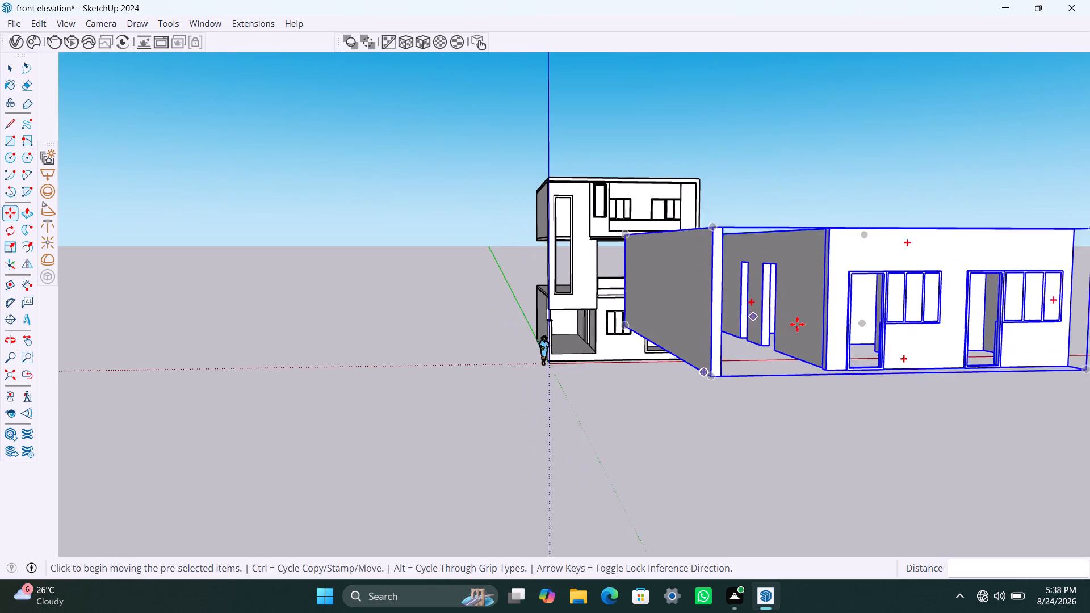
pyautogui.moveTo(748, 315); pyautogui.dragTo(761, 365, button='middle')
pyautogui.scroll(2, 859, 364)
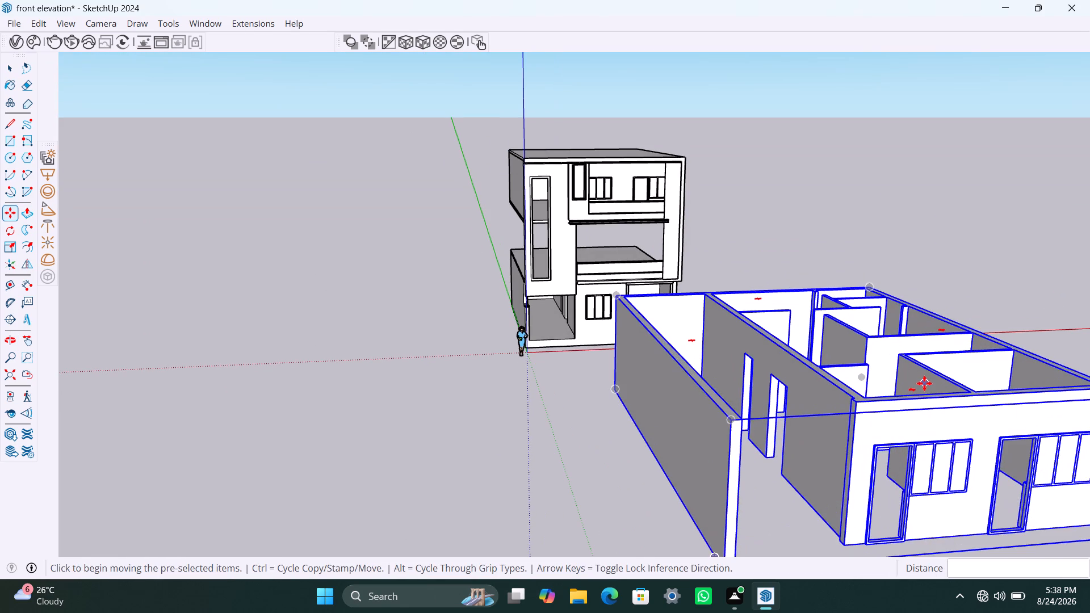
pyautogui.keyDown('shift'); pyautogui.moveTo(924, 383); pyautogui.dragTo(840, 207, button='middle'); pyautogui.keyUp('shift')
pyautogui.scroll(1, 839, 200)
pyautogui.moveTo(814, 211); pyautogui.dragTo(808, 334, button='middle')
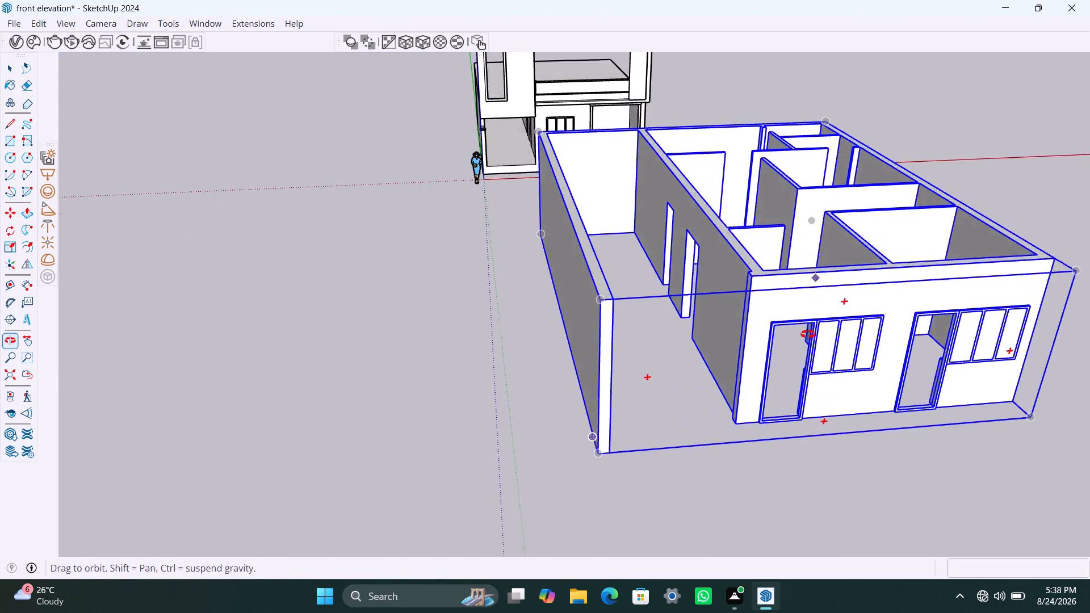
pyautogui.moveTo(808, 334); pyautogui.dragTo(808, 339, button='middle')
pyautogui.scroll(3, 806, 282)
pyautogui.moveTo(757, 207); pyautogui.dragTo(713, 221, button='middle')
pyautogui.press('space')
pyautogui.click(976, 91)
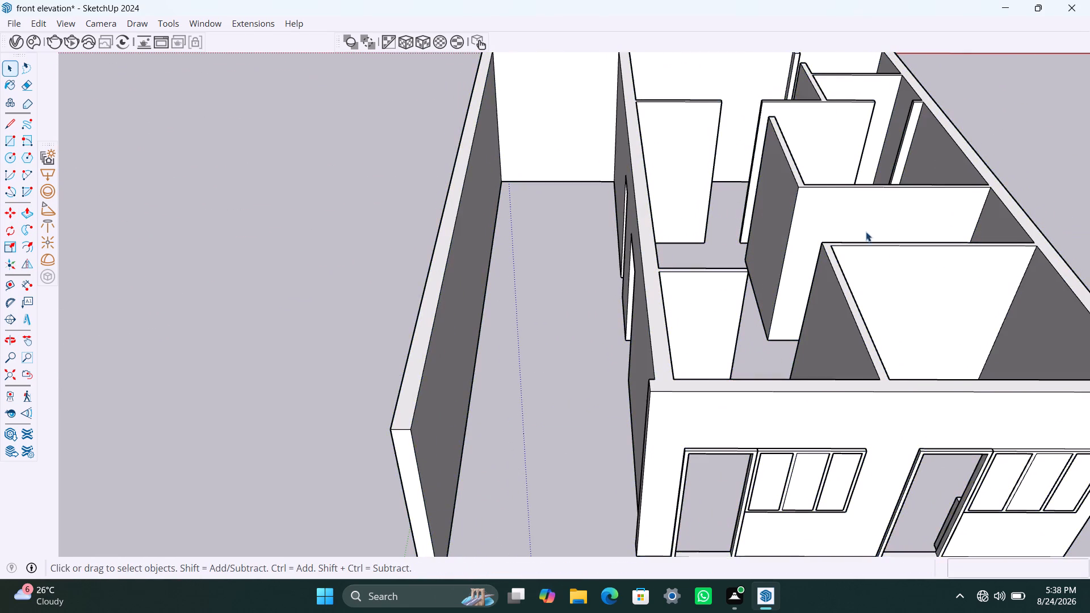
# Inside the middle-floor walls group, copy the top end edge of the rear partition projecting from the long interior wall 3' straight down.
pyautogui.scroll(-2, 819, 245)
pyautogui.moveTo(779, 266); pyautogui.dragTo(620, 289, button='middle')
pyautogui.scroll(3, 721, 207)
pyautogui.scroll(2, 804, 213)
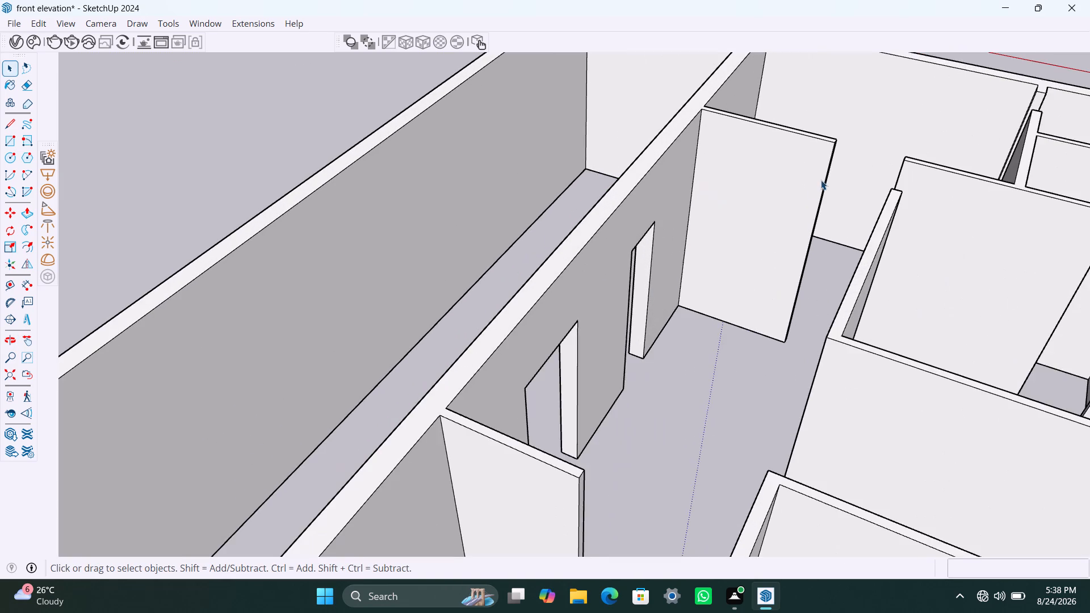
pyautogui.scroll(6, 834, 158)
pyautogui.click(833, 136)
pyautogui.tripleClick(834, 133)
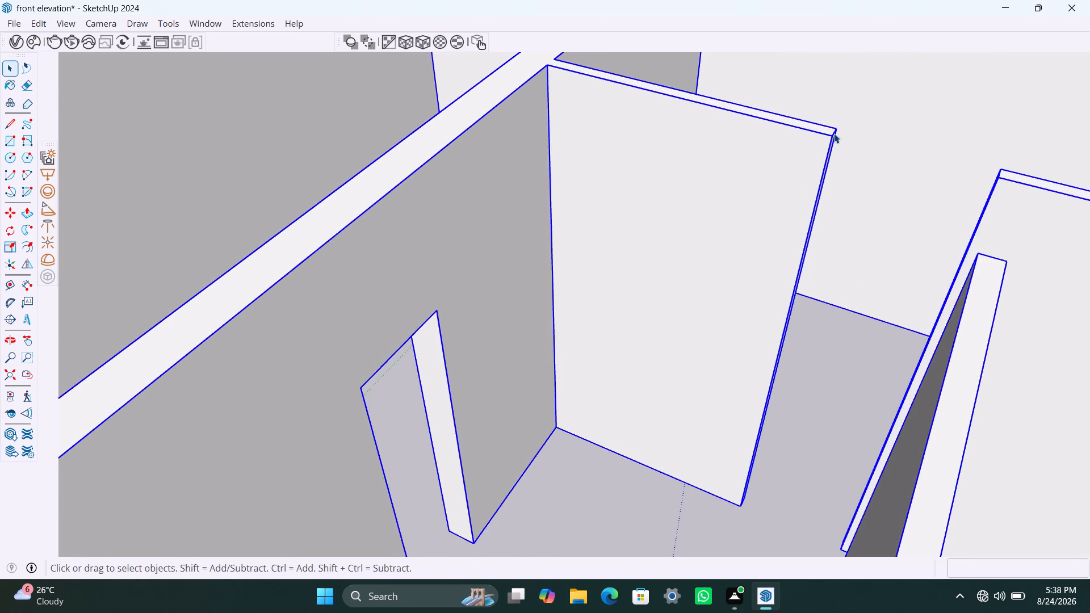
pyautogui.click(834, 133)
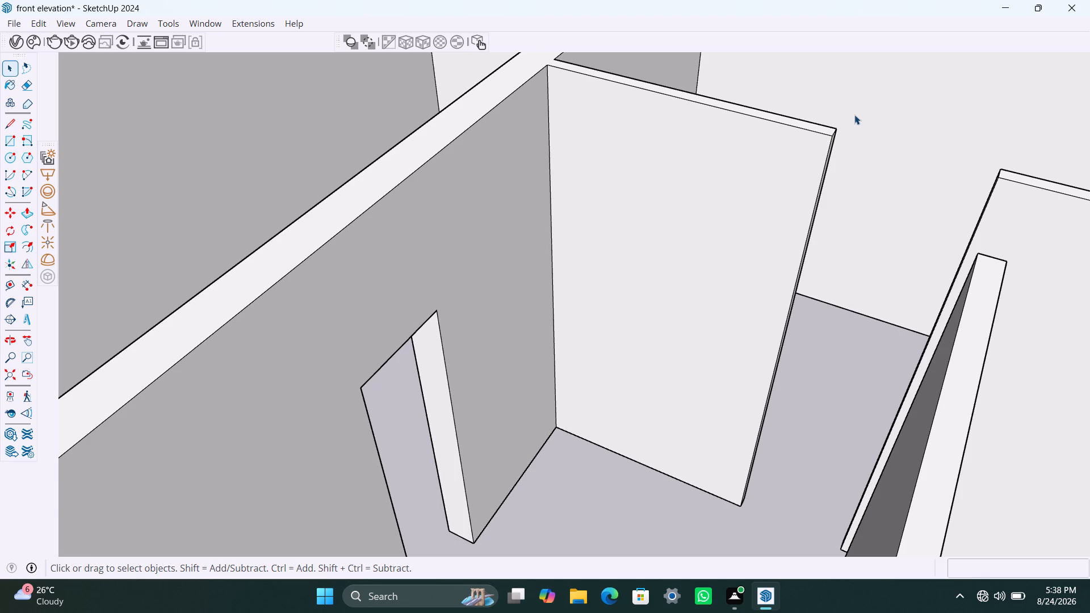
pyautogui.scroll(4, 839, 152)
pyautogui.moveTo(831, 167); pyautogui.dragTo(795, 170, button='middle')
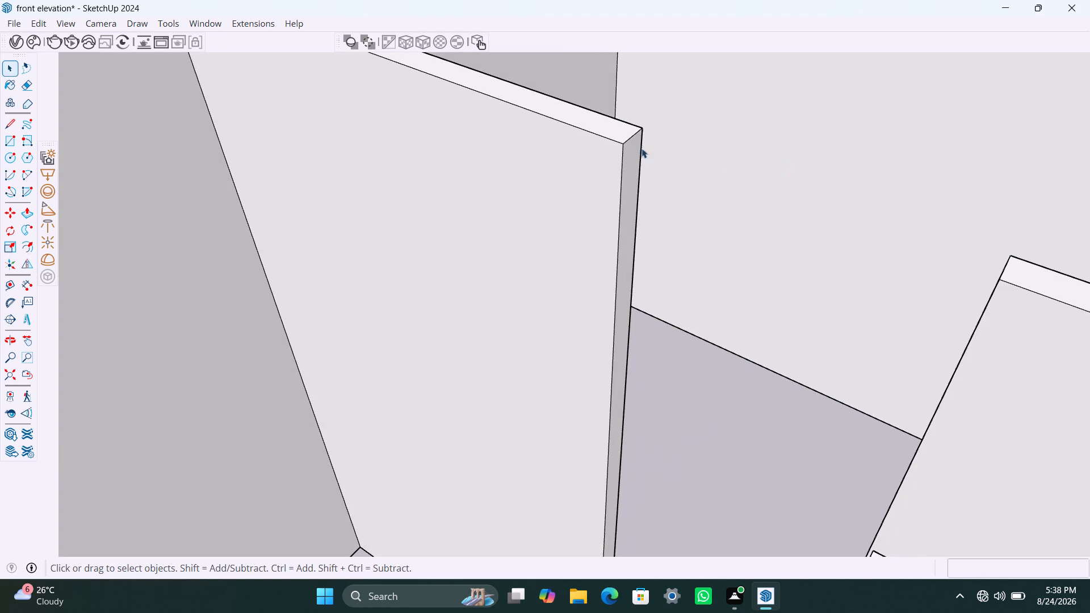
pyautogui.click(630, 137)
pyautogui.press('m')
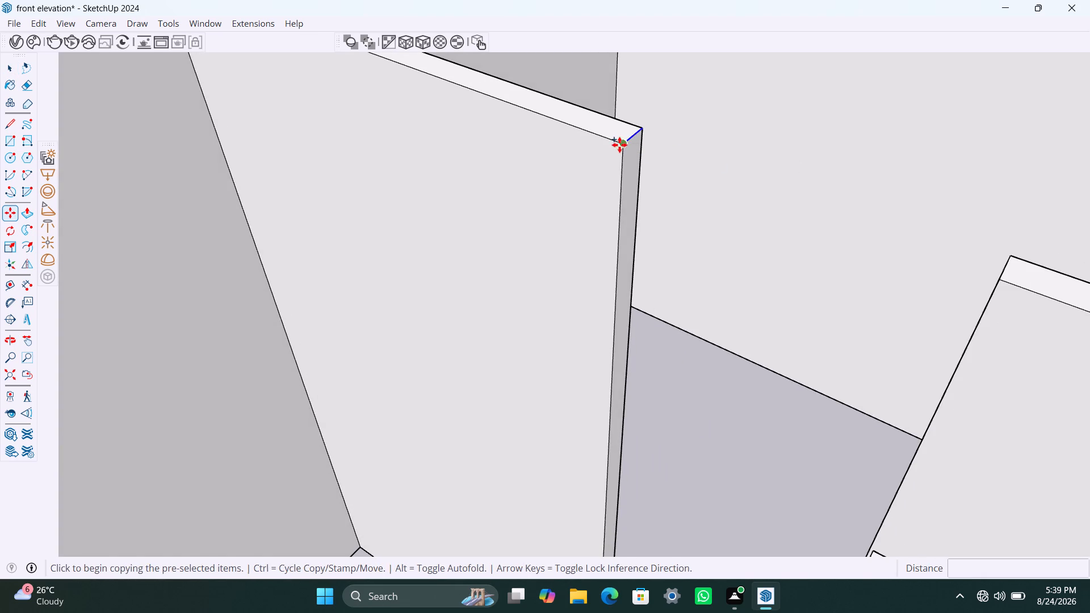
pyautogui.click(619, 145)
pyautogui.write("3'")
pyautogui.press('Return')
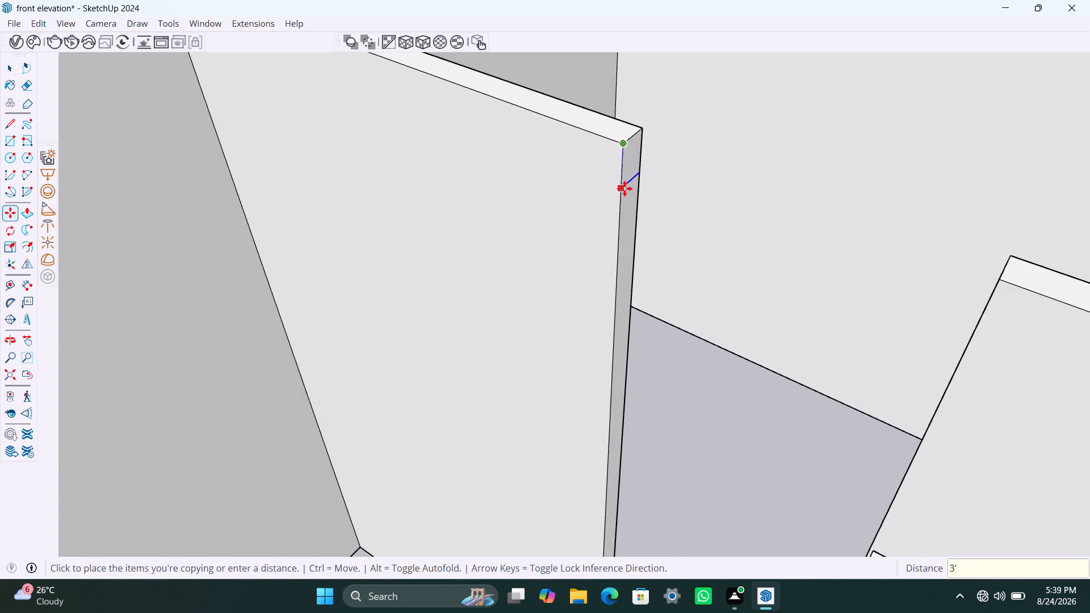
pyautogui.press('space')
# Push/Pull the rear partition's upper 3' end face across the opening to the wall in line with it as a lintel.
pyautogui.click(619, 212)
pyautogui.click(624, 201)
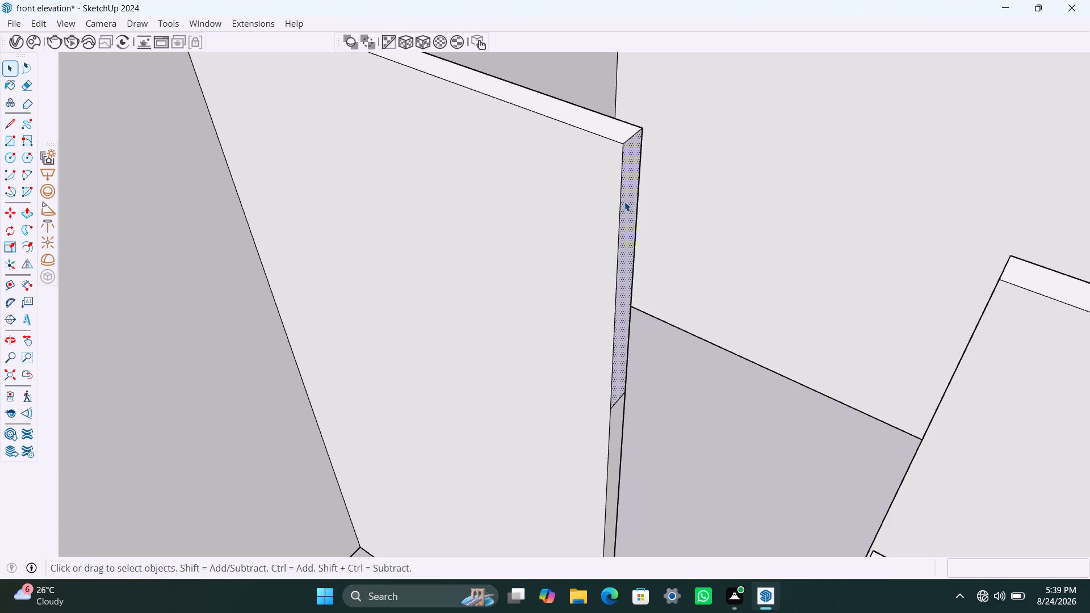
pyautogui.press('p')
pyautogui.click(624, 201)
pyautogui.click(999, 292)
pyautogui.press('space')
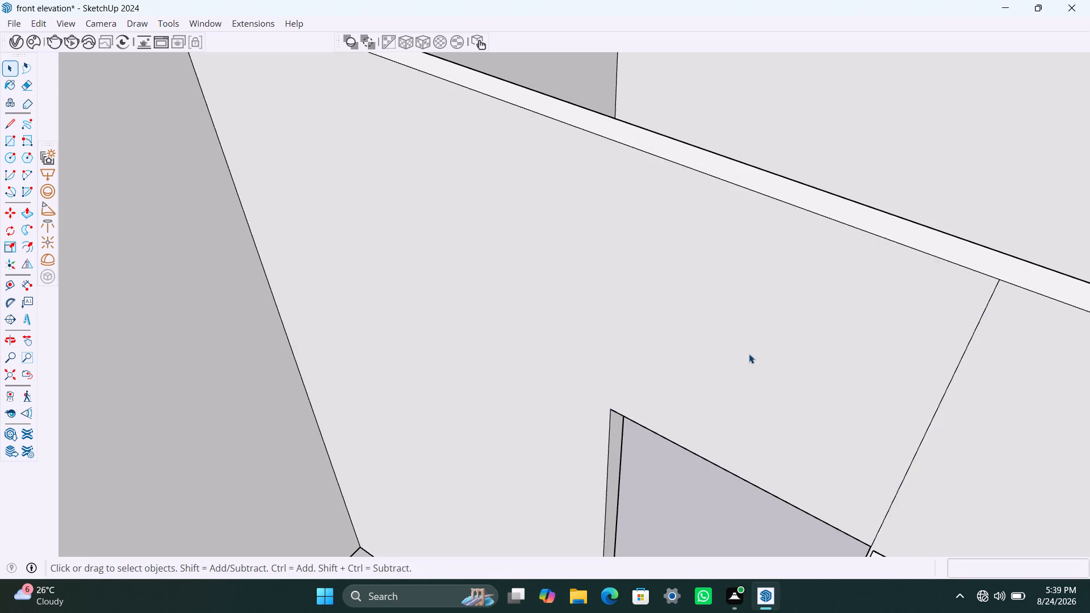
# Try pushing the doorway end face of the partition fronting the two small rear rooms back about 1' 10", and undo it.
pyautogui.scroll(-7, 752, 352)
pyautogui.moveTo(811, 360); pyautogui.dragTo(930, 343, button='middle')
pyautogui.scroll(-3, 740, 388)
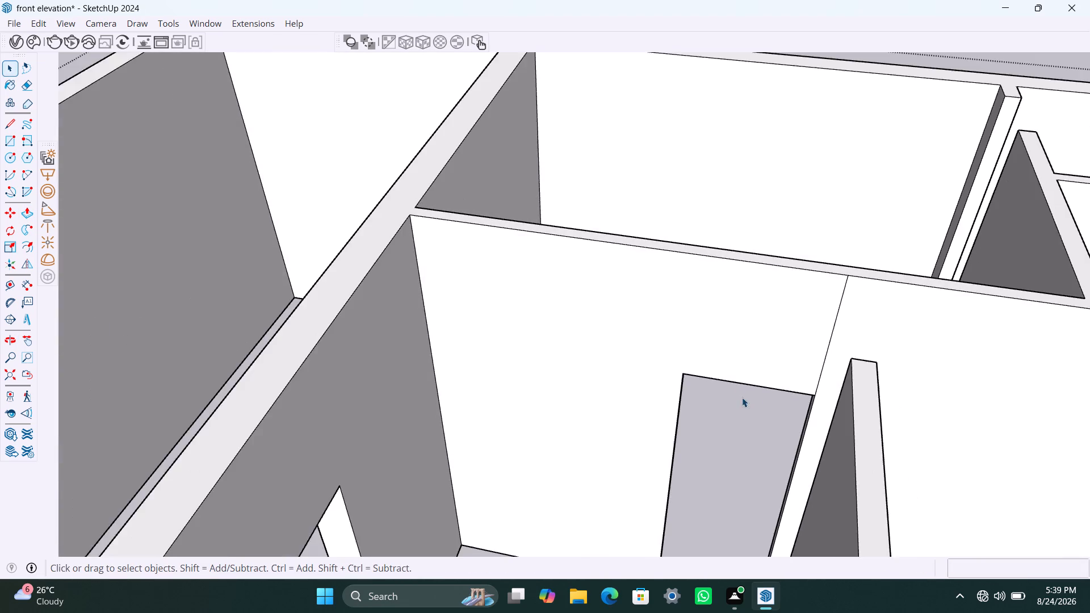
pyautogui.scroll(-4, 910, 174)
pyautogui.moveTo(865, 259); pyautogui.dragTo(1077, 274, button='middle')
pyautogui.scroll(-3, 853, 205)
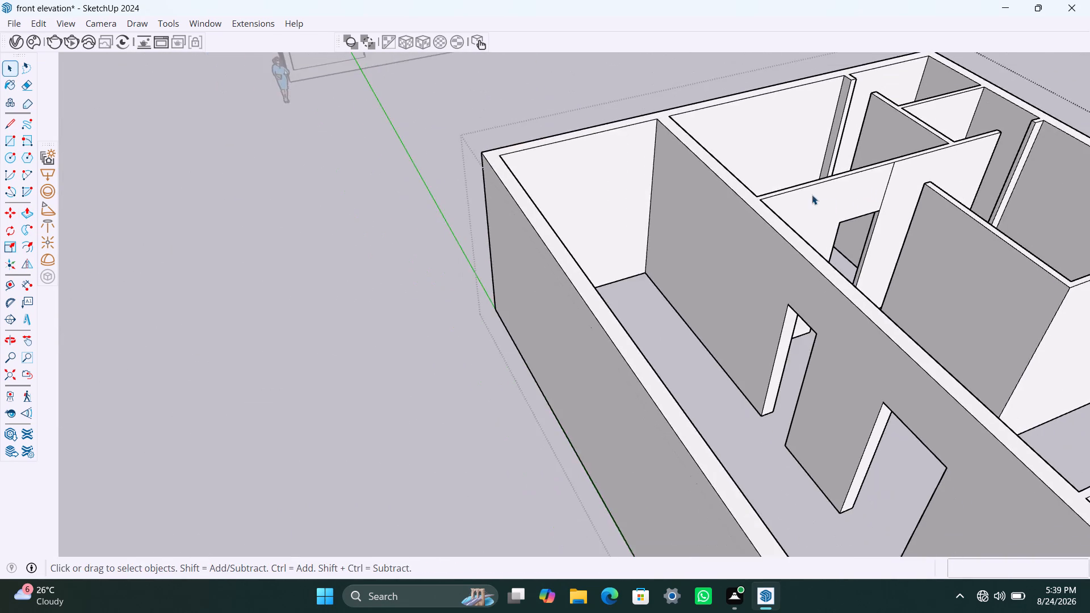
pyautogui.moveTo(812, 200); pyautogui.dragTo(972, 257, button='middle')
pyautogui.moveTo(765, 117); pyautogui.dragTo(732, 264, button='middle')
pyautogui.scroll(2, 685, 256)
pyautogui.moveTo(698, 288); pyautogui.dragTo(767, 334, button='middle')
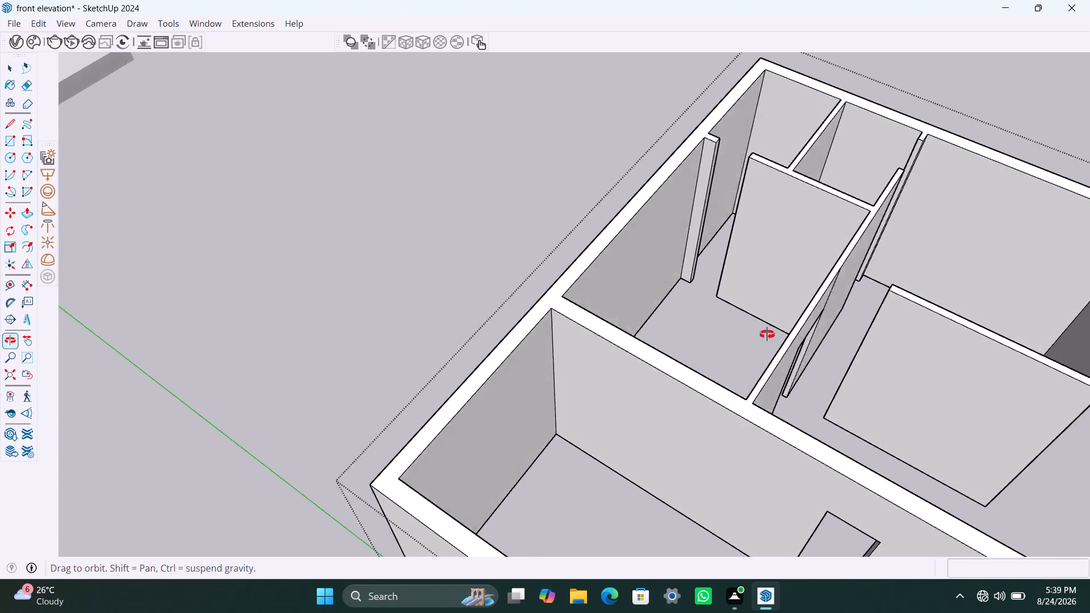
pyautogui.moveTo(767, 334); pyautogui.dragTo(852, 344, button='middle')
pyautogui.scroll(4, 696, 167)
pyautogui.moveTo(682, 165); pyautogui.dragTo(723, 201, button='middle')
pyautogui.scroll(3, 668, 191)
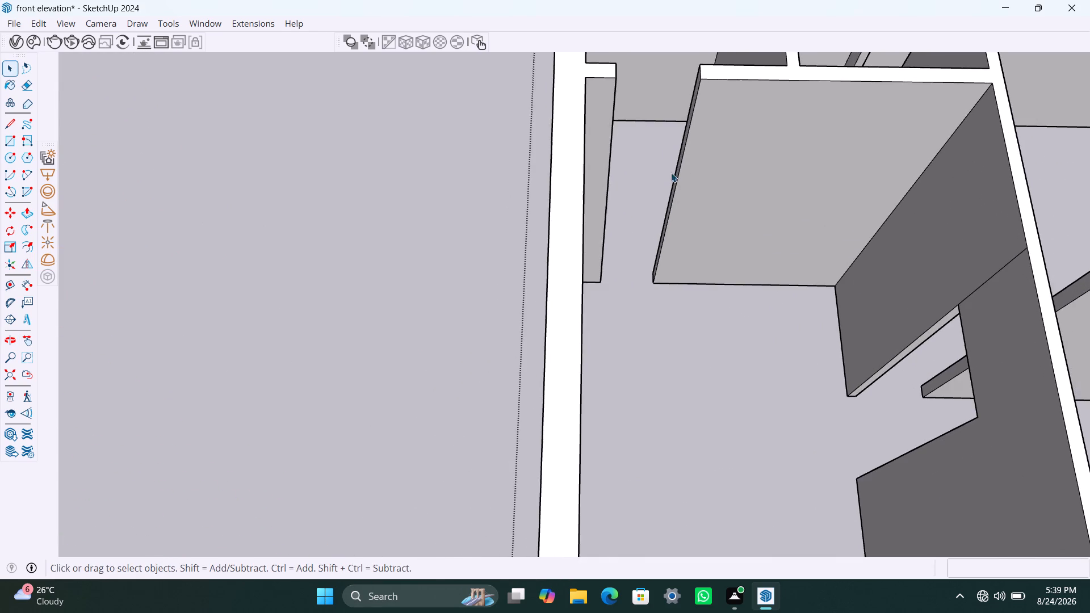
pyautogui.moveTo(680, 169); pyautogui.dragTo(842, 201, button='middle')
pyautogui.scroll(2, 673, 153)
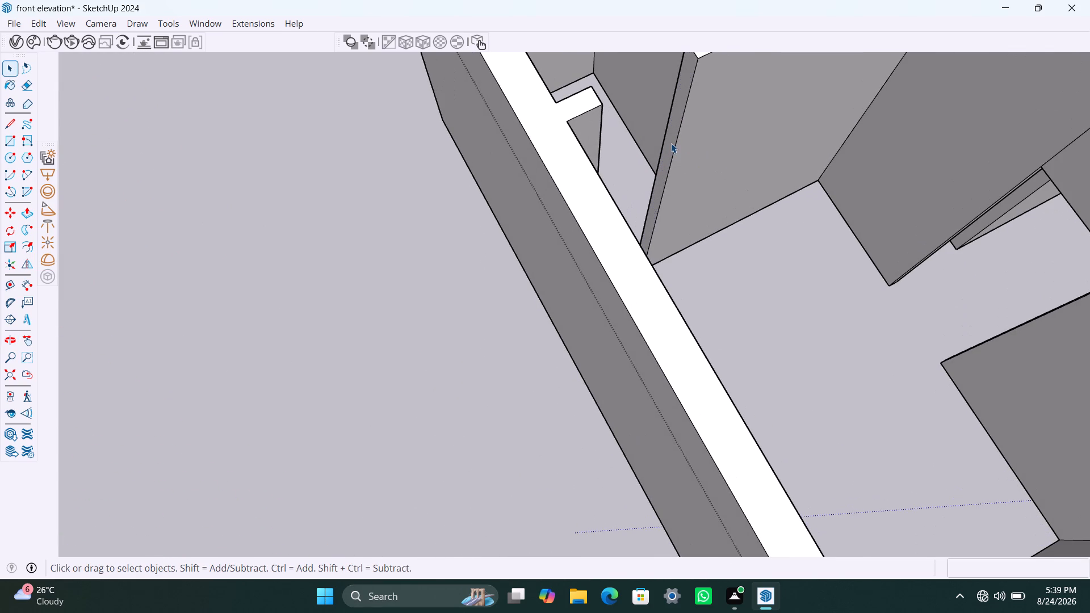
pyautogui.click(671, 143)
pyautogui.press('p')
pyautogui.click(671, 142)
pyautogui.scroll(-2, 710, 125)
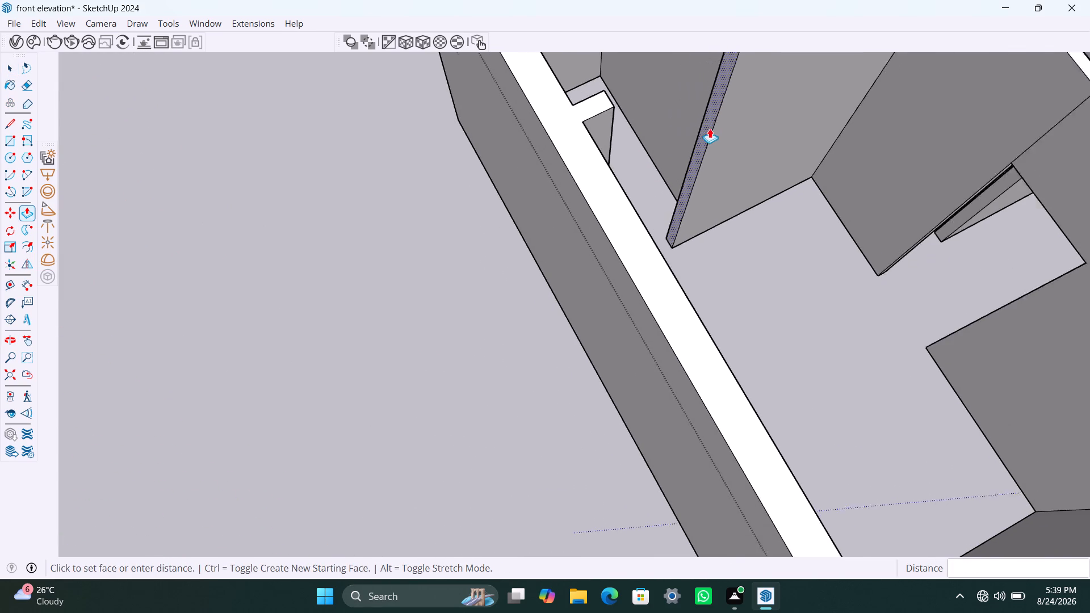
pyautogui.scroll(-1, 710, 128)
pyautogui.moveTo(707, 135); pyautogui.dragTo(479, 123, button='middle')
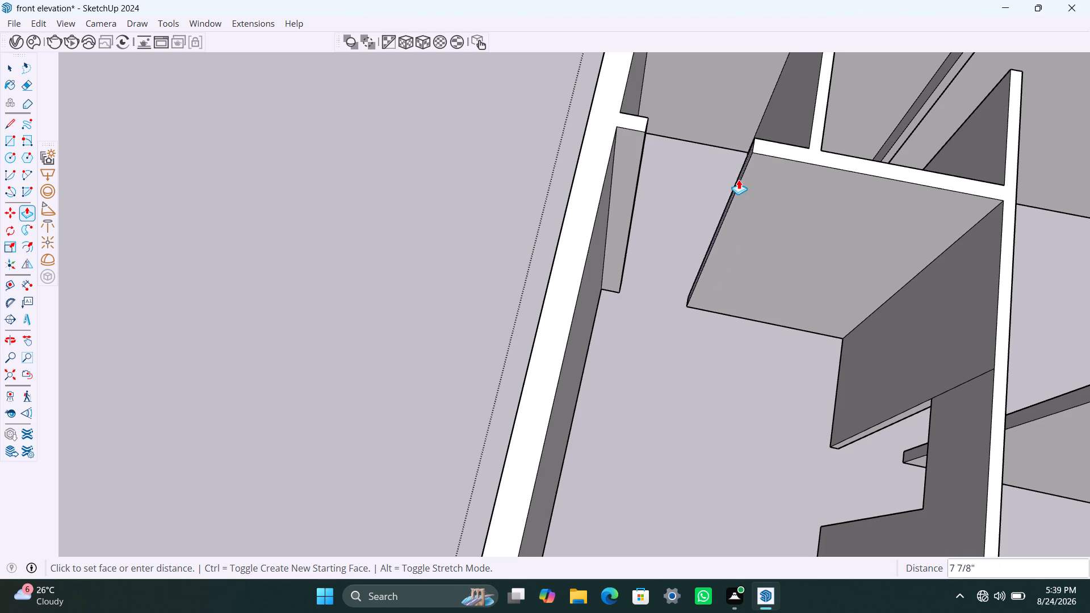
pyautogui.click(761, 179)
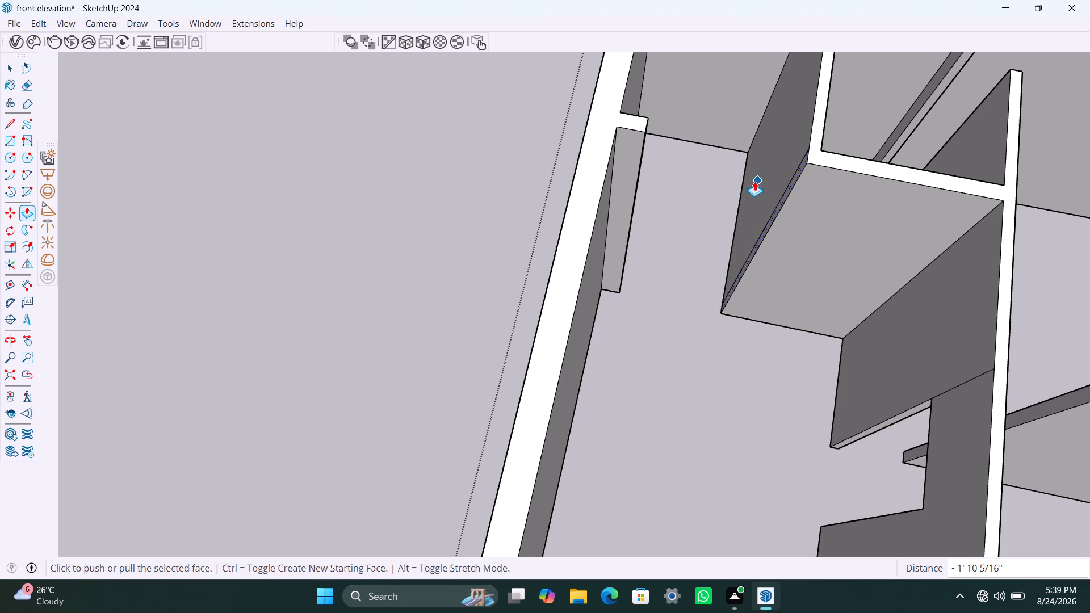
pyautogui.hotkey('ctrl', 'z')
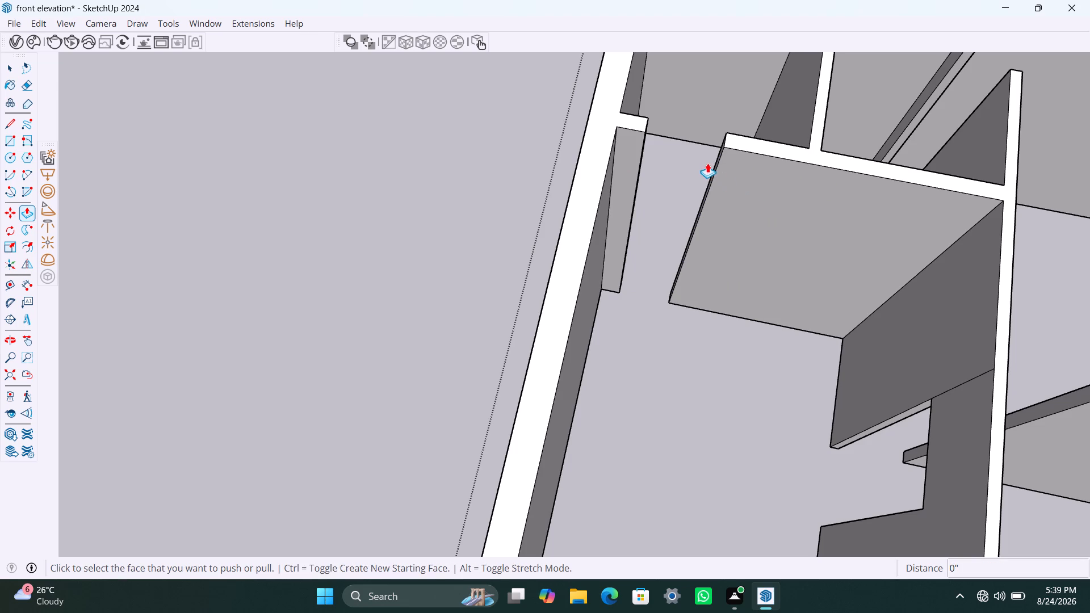
# Push/Pull the doorway end face of the partition fronting the two small rear rooms back toward the wall dividing those rooms.
pyautogui.click(712, 166)
pyautogui.moveTo(705, 200); pyautogui.dragTo(787, 223, button='middle')
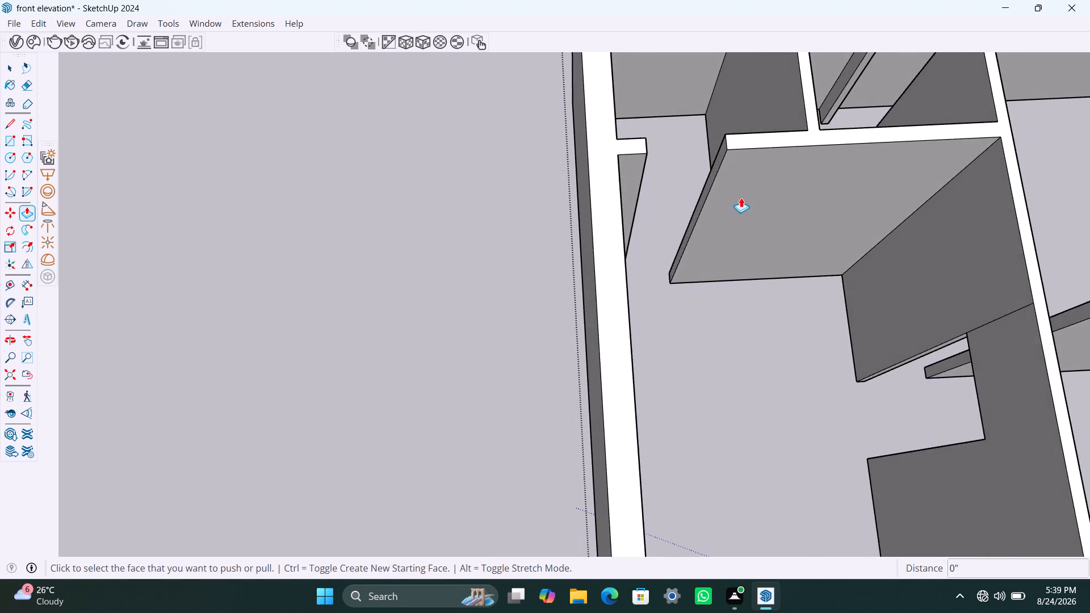
pyautogui.scroll(4, 719, 183)
pyautogui.click(715, 160)
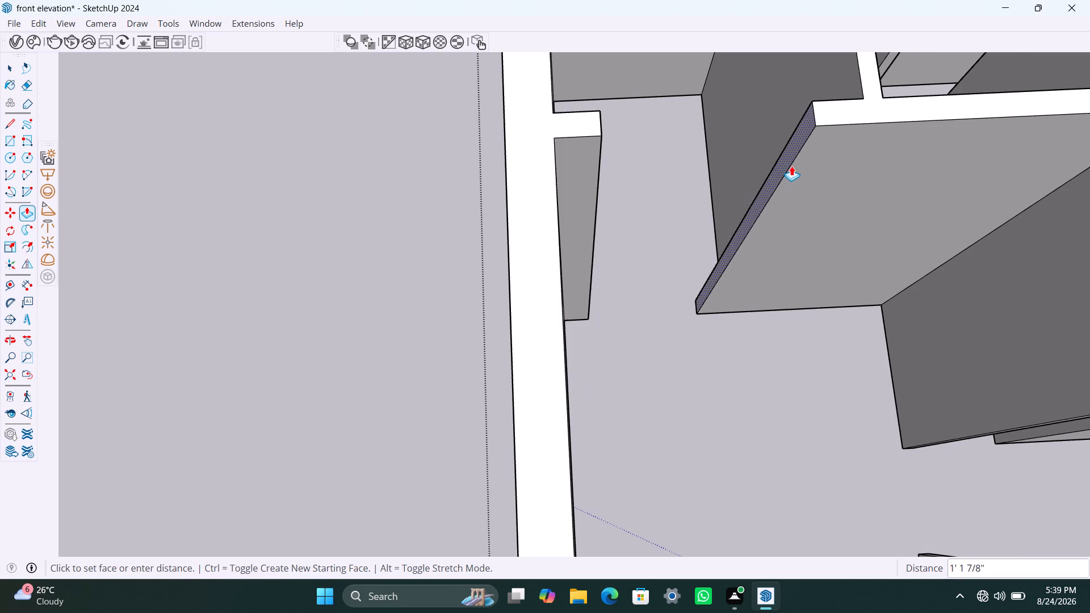
pyautogui.click(814, 166)
pyautogui.press('space')
# Copy the top end edge of the short wall stub opposite that partition end 3' straight down.
pyautogui.scroll(-3, 761, 241)
pyautogui.moveTo(762, 246); pyautogui.dragTo(598, 152, button='middle')
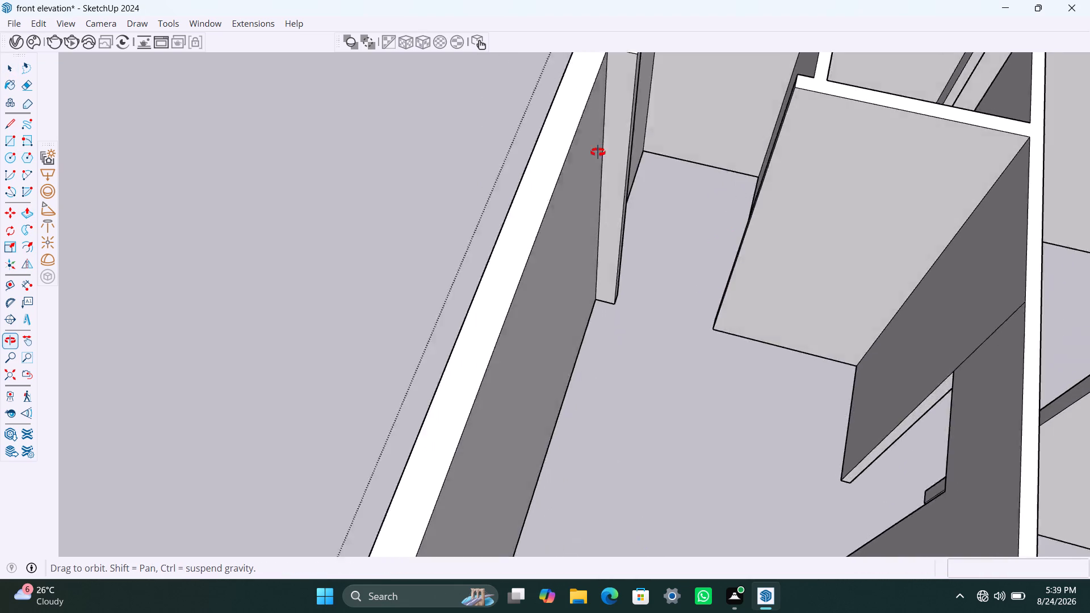
pyautogui.moveTo(598, 152); pyautogui.dragTo(576, 154, button='middle')
pyautogui.scroll(-3, 687, 216)
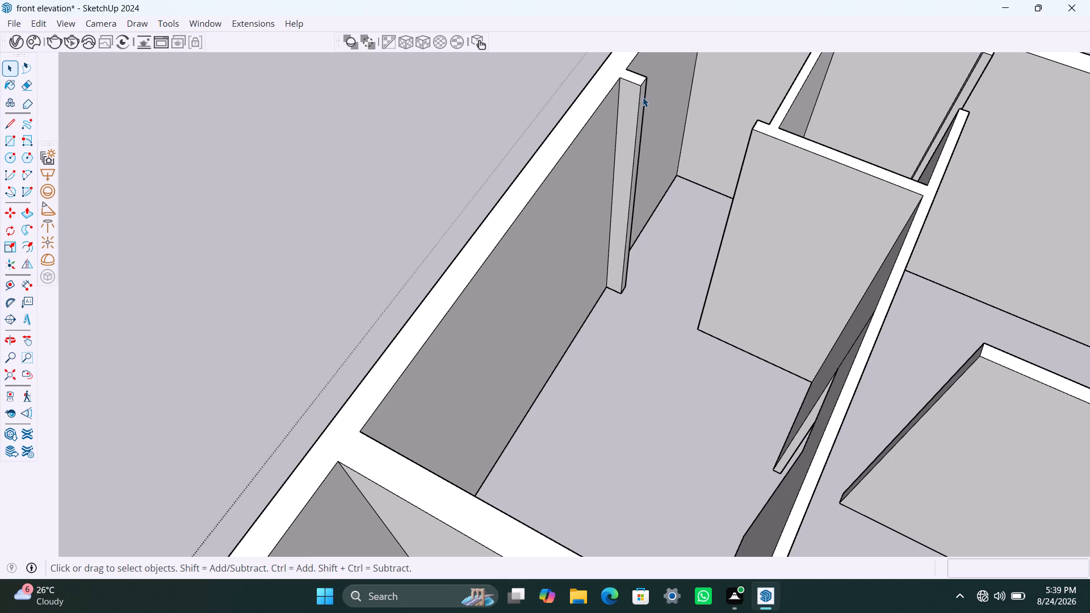
pyautogui.click(645, 80)
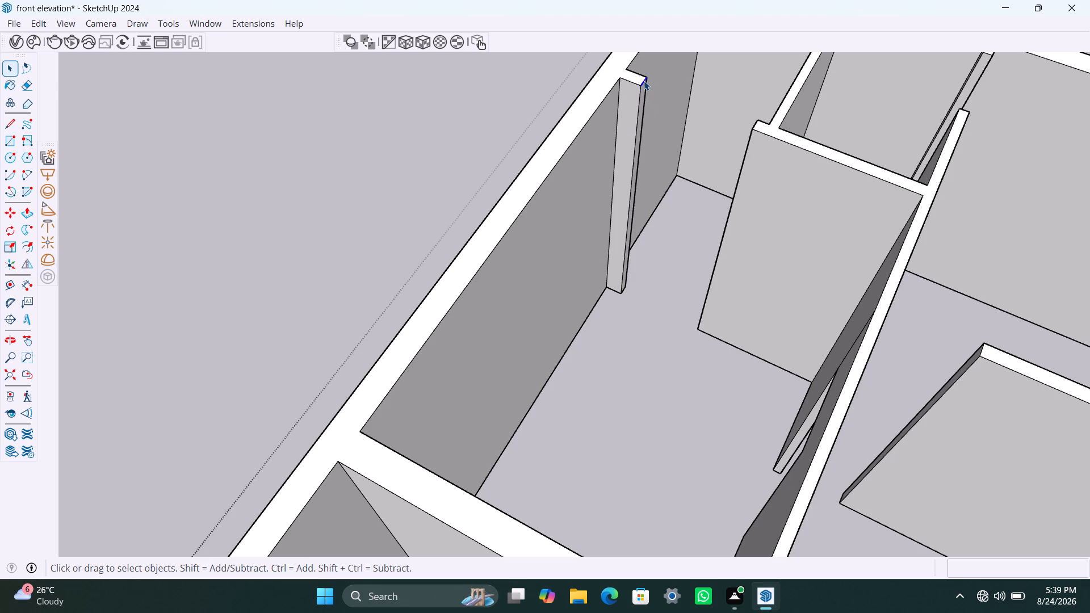
pyautogui.press('m')
pyautogui.click(641, 86)
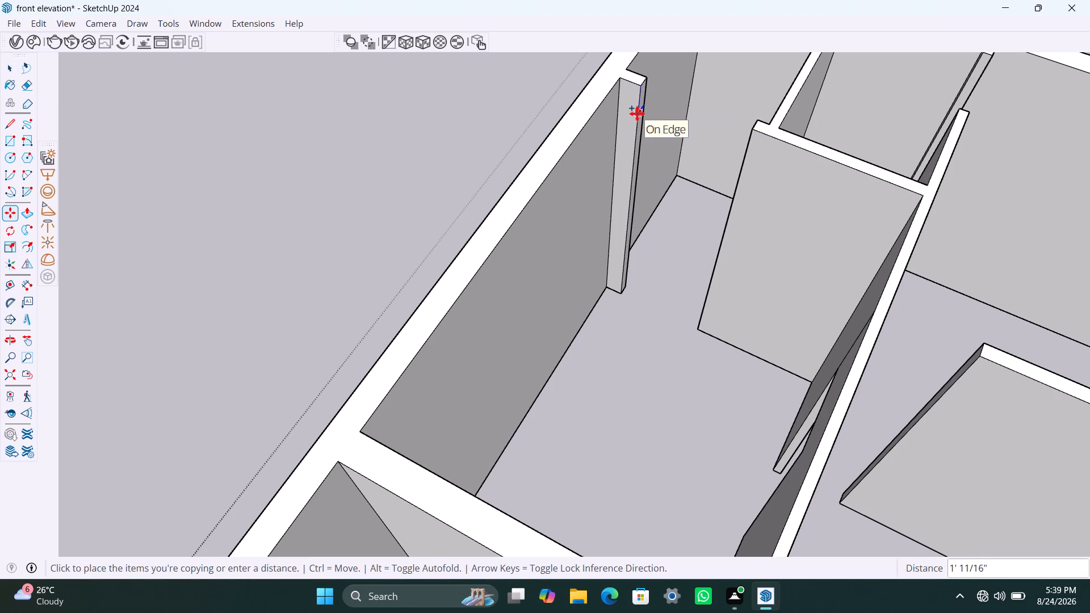
pyautogui.write("3'")
pyautogui.press('Return')
pyautogui.press('space')
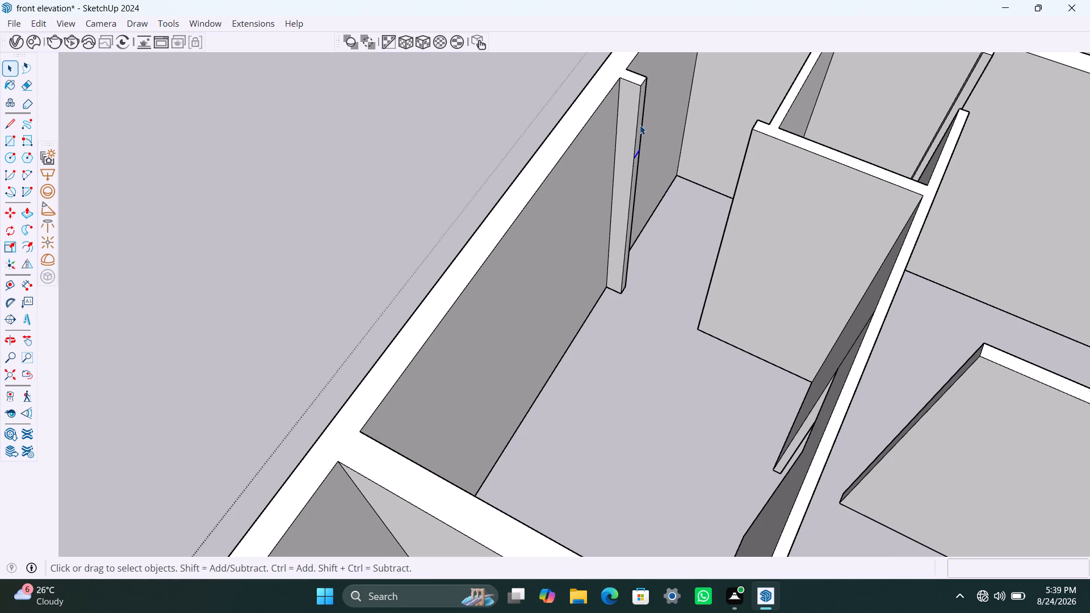
# Push/Pull the stub's upper 3' end face about 3' 4" across the doorway to the partition end as a lintel.
pyautogui.click(639, 123)
pyautogui.scroll(4, 640, 121)
pyautogui.click(640, 113)
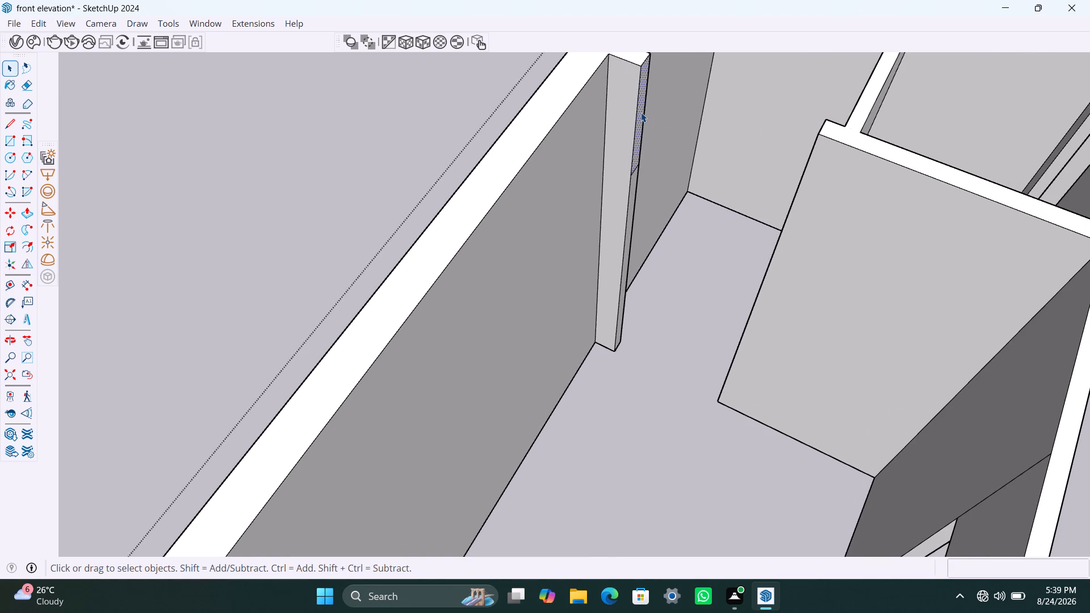
pyautogui.press('p')
pyautogui.click(641, 112)
pyautogui.click(816, 154)
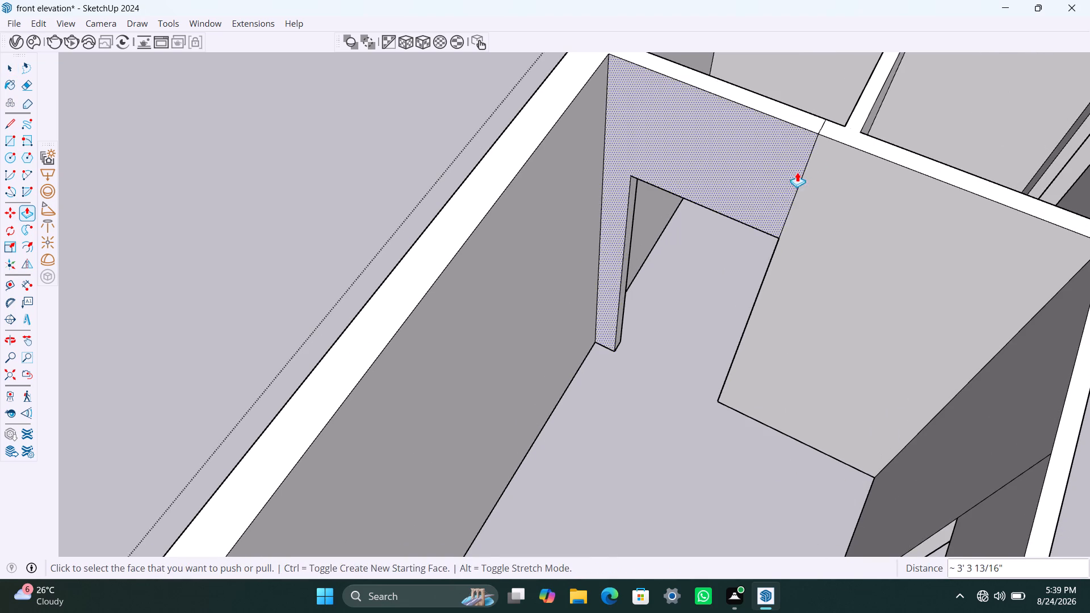
pyautogui.press('space')
# Draw a rectangle 8' high and about 3' 4" wide filling the doorway under the new lintel, and make it a group.
pyautogui.scroll(-5, 661, 251)
pyautogui.scroll(-6, 823, 329)
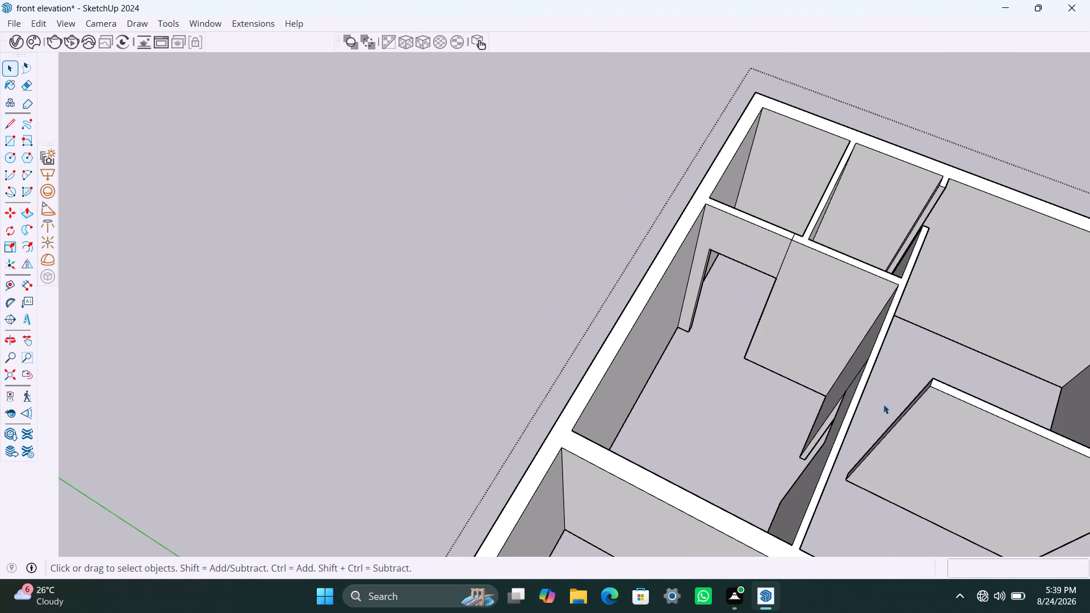
pyautogui.moveTo(748, 403); pyautogui.dragTo(846, 372, button='middle')
pyautogui.scroll(2, 707, 217)
pyautogui.press('r')
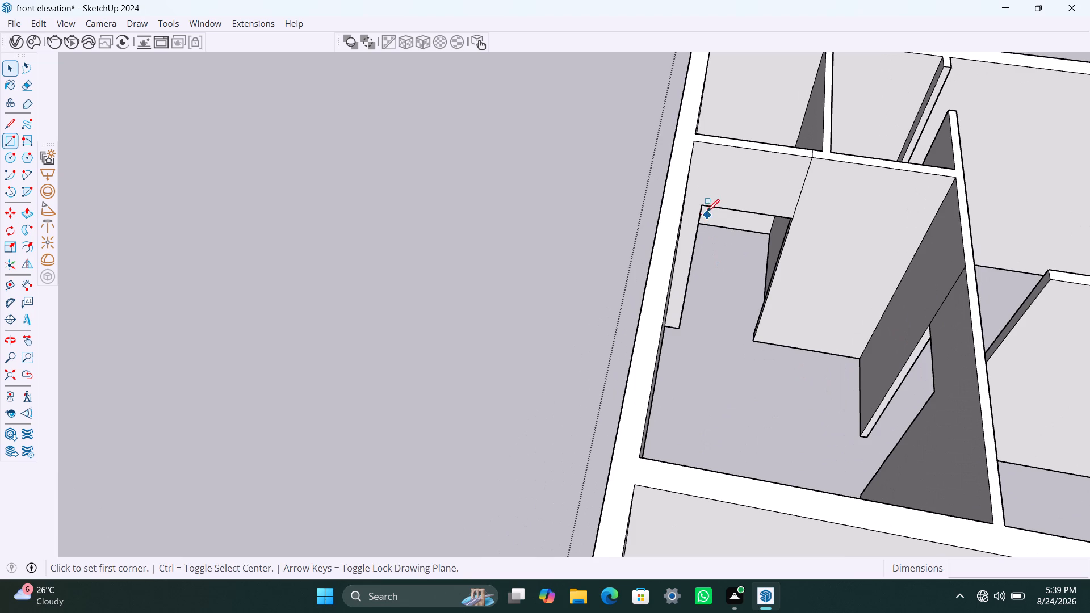
pyautogui.click(706, 205)
pyautogui.click(752, 338)
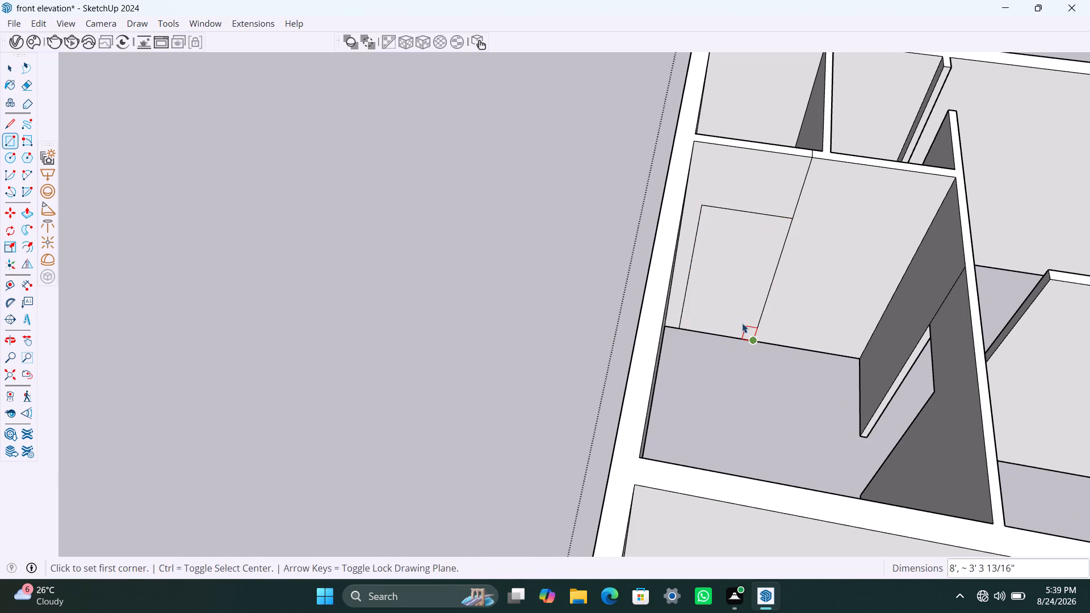
pyautogui.press('space')
pyautogui.doubleClick(739, 305)
pyautogui.rightClick(739, 304)
pyautogui.click(803, 129)
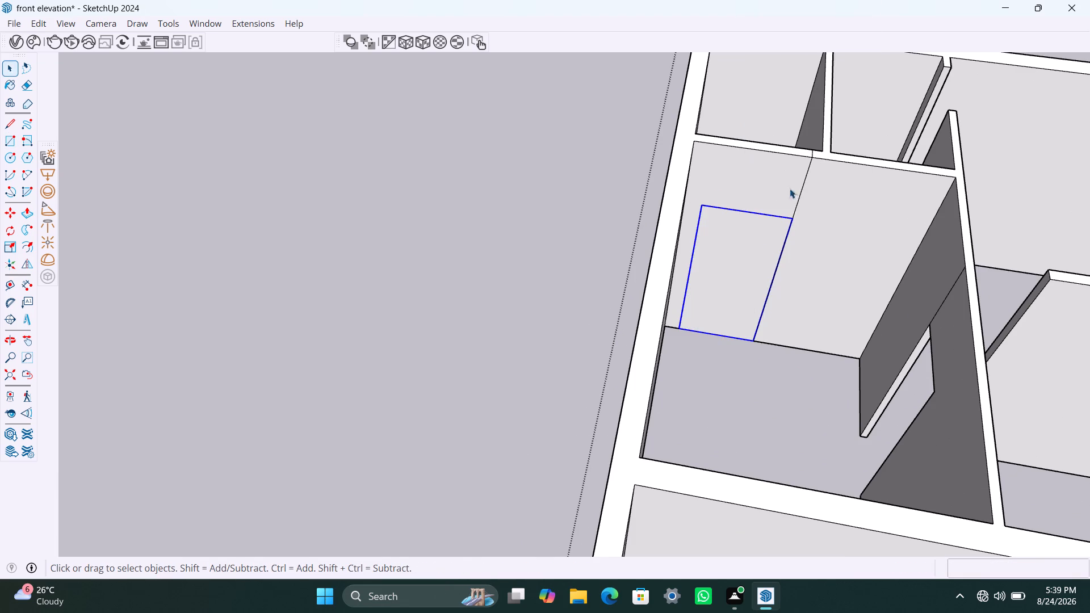
# Inside the doorway rectangle group, offset the outline 2" inward and delete the inner face to leave a frame.
pyautogui.tripleClick(739, 274)
pyautogui.doubleClick(738, 274)
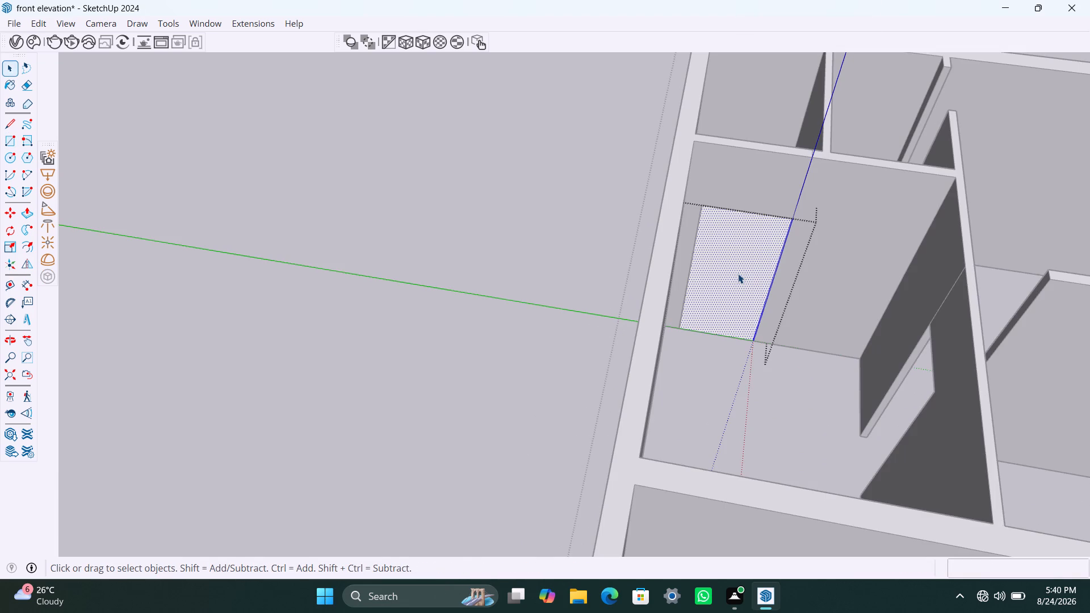
pyautogui.press('f')
pyautogui.click(715, 267)
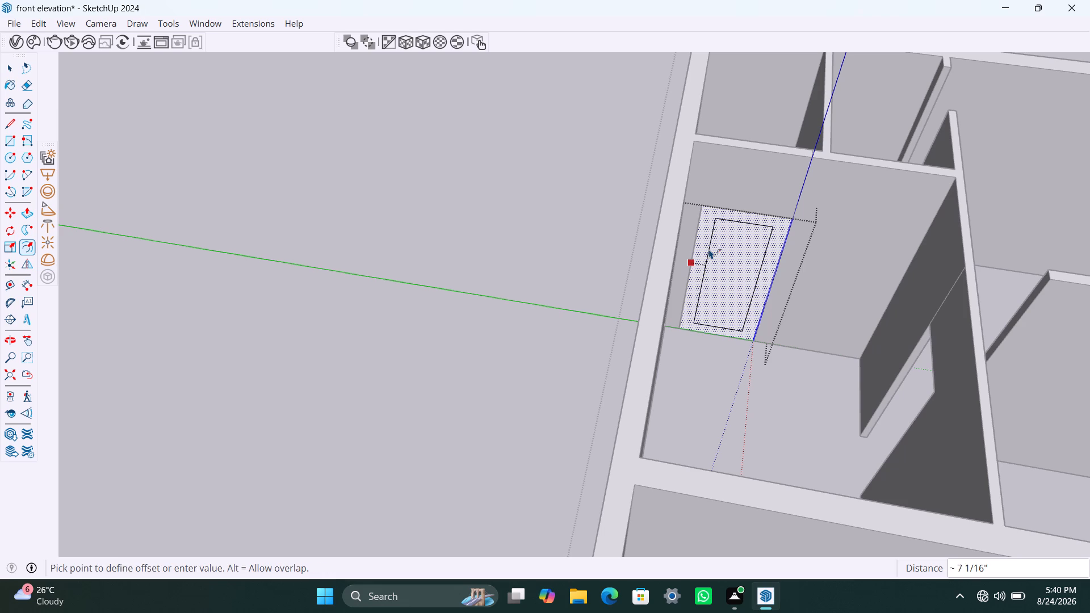
pyautogui.write('2"')
pyautogui.press('Return')
pyautogui.press('space')
pyautogui.click(728, 262)
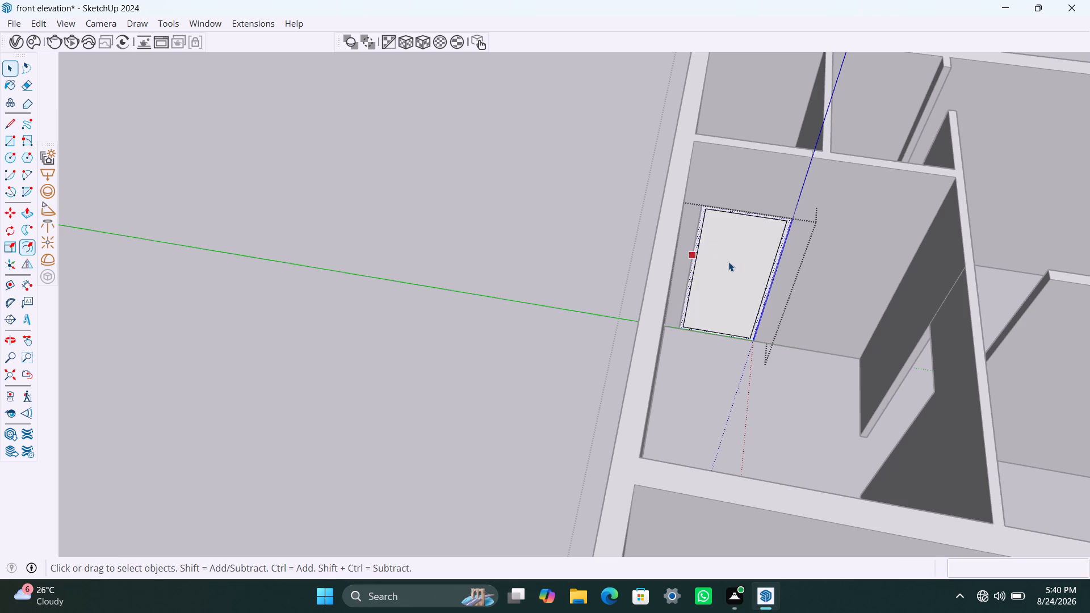
pyautogui.press('Delete')
# Push/Pull the door frame face 2" thick and exit the frame's group.
pyautogui.scroll(4, 688, 289)
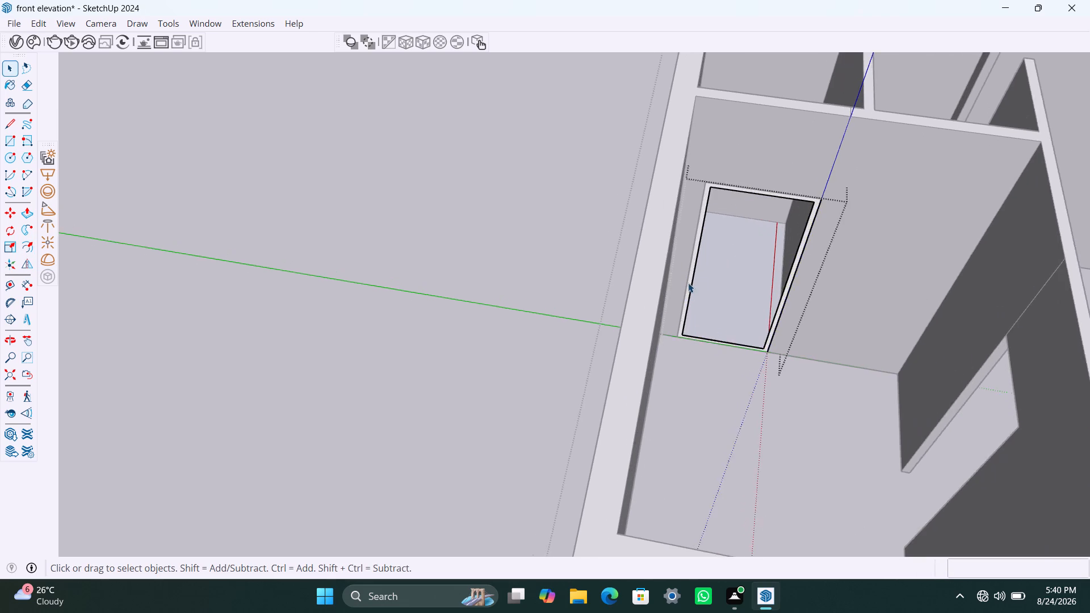
pyautogui.scroll(1, 688, 283)
pyautogui.click(693, 271)
pyautogui.press('p')
pyautogui.click(693, 271)
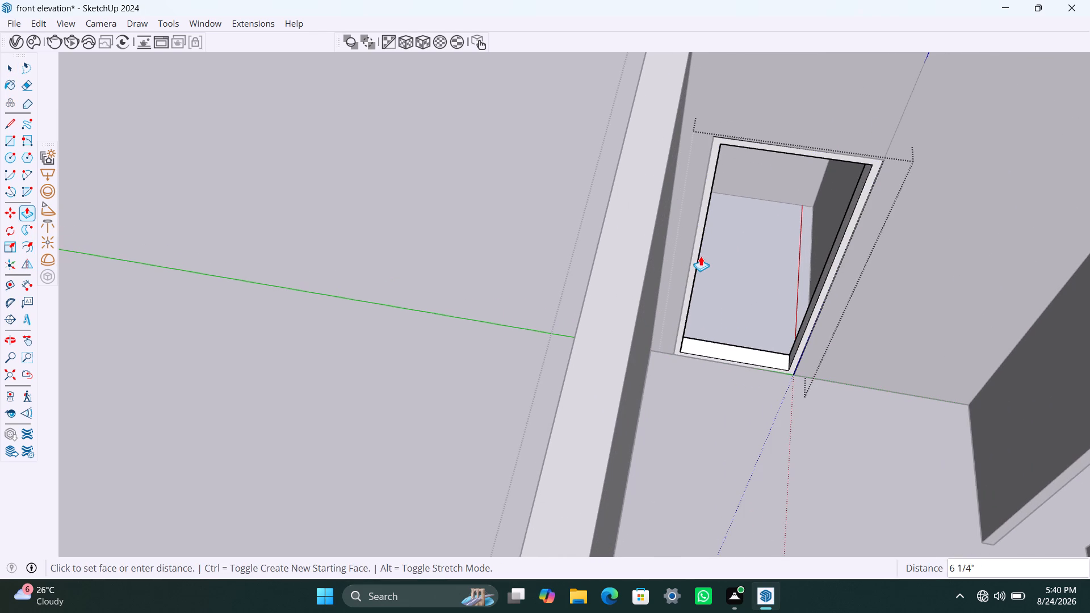
pyautogui.write('2"')
pyautogui.press('Return')
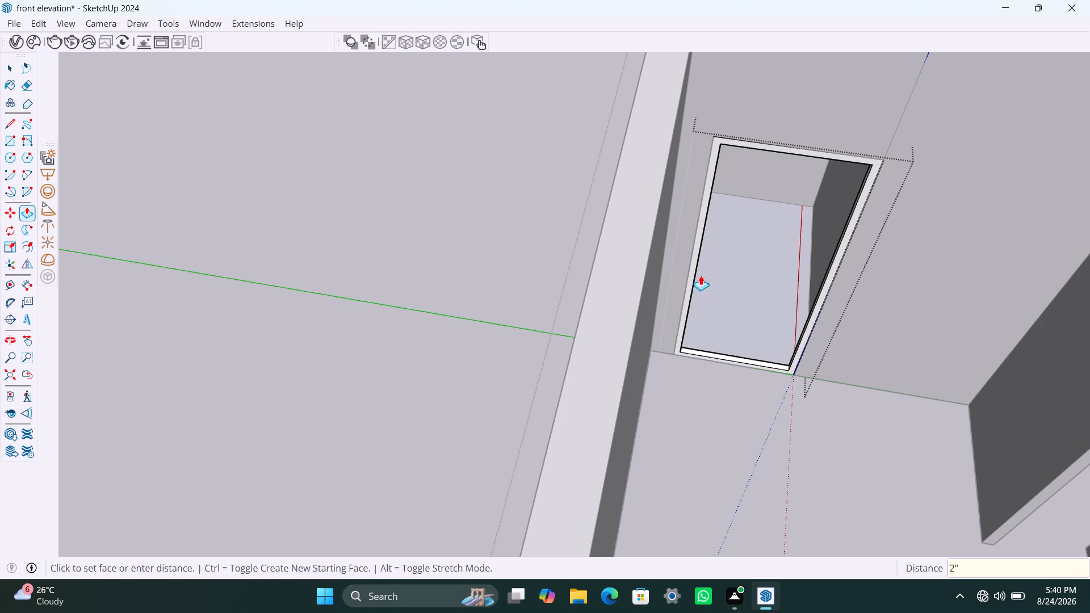
pyautogui.press('space')
pyautogui.click(722, 339)
pyautogui.scroll(-10, 752, 343)
pyautogui.scroll(-3, 817, 393)
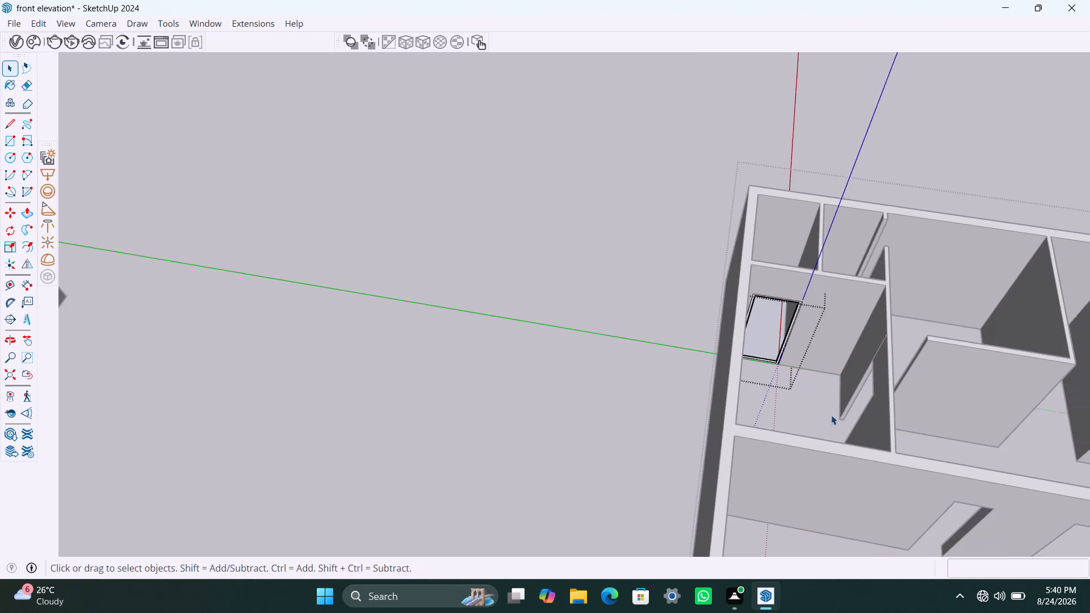
pyautogui.moveTo(892, 422); pyautogui.dragTo(591, 375, button='middle')
pyautogui.click(858, 305)
# Push/Pull the free end face of the long interior wall back to widen the opening beside the outer wall stub.
pyautogui.scroll(3, 723, 426)
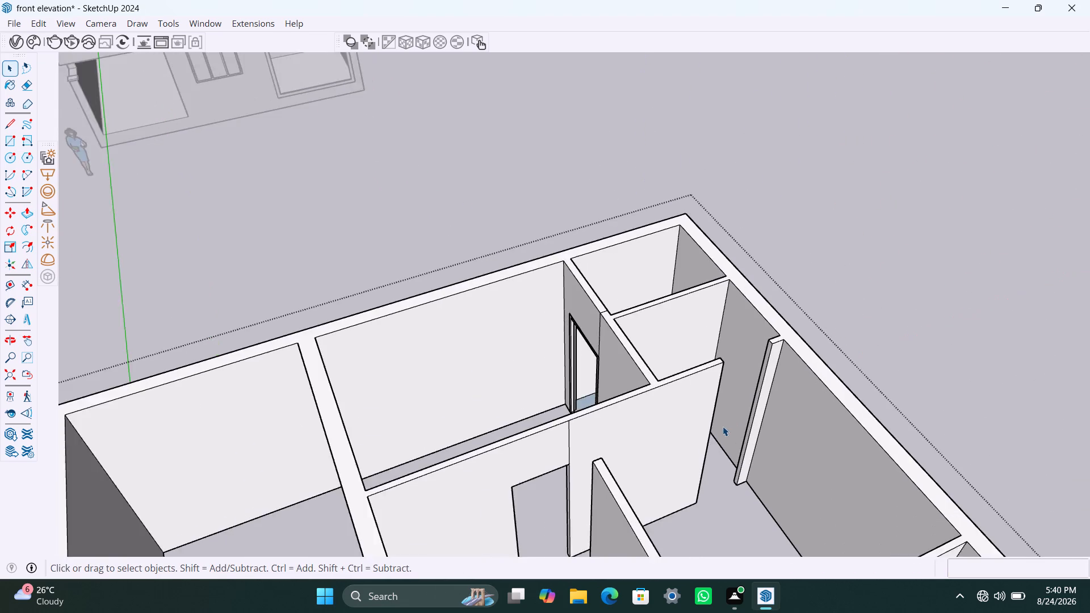
pyautogui.moveTo(733, 448); pyautogui.dragTo(577, 421, button='middle')
pyautogui.scroll(3, 576, 421)
pyautogui.moveTo(599, 433); pyautogui.dragTo(513, 439, button='middle')
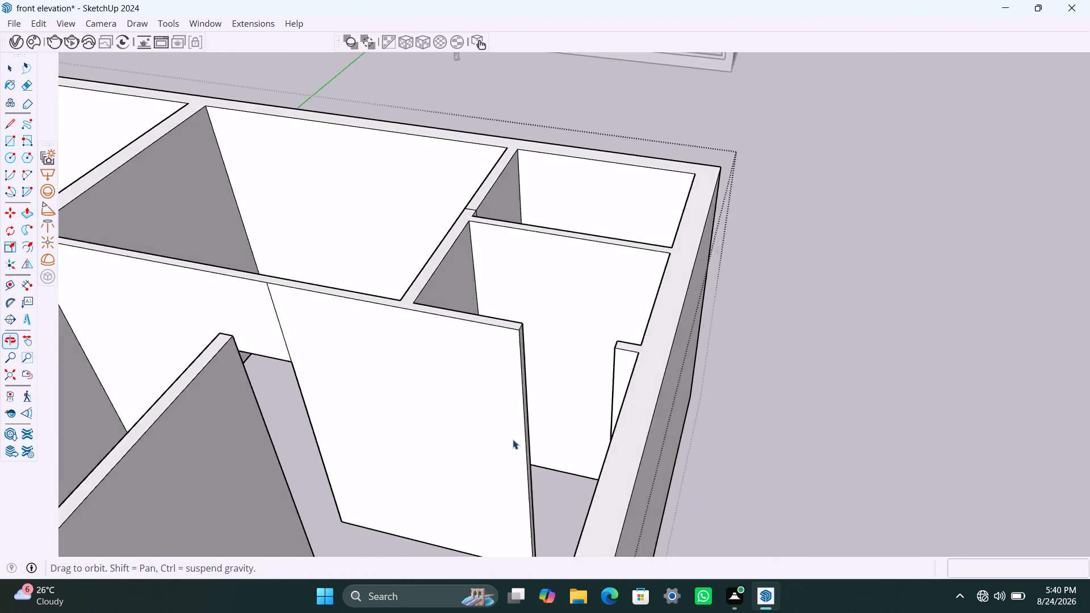
pyautogui.scroll(4, 542, 435)
pyautogui.click(497, 404)
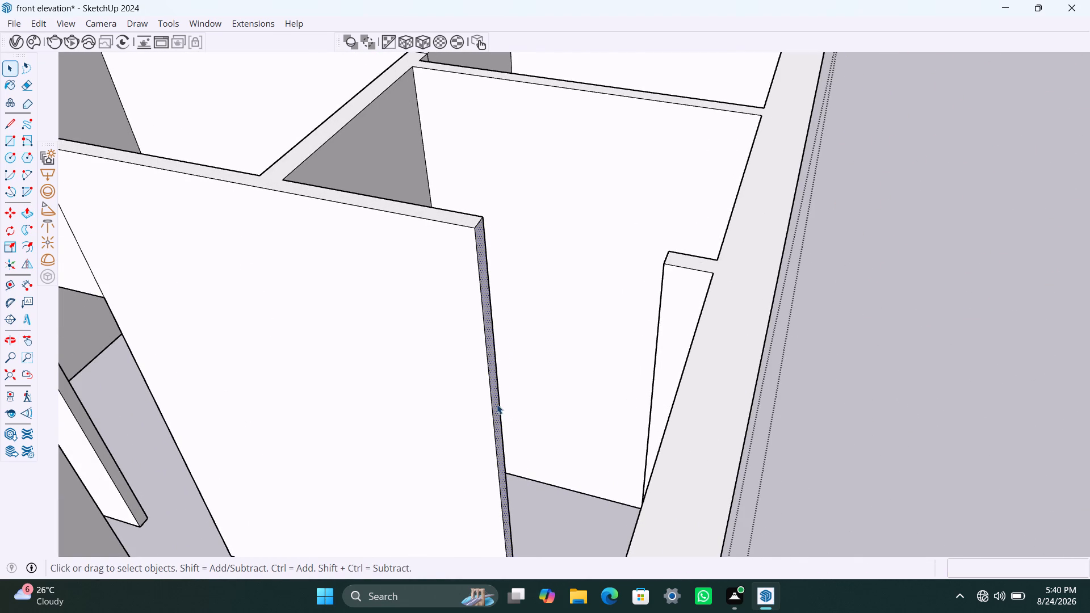
pyautogui.press('p')
pyautogui.click(497, 404)
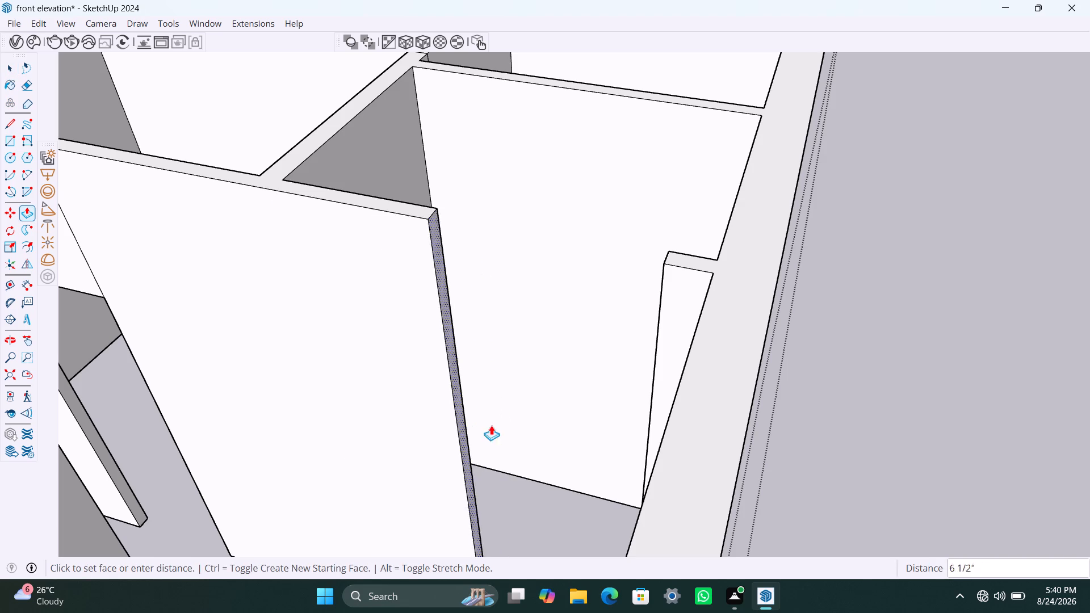
pyautogui.click(441, 421)
pyautogui.press('space')
# Copy the top end edge of the outer wall stub facing the long interior wall 3' straight down.
pyautogui.scroll(-5, 552, 414)
pyautogui.moveTo(558, 422); pyautogui.dragTo(733, 428, button='middle')
pyautogui.scroll(3, 821, 392)
pyautogui.click(795, 276)
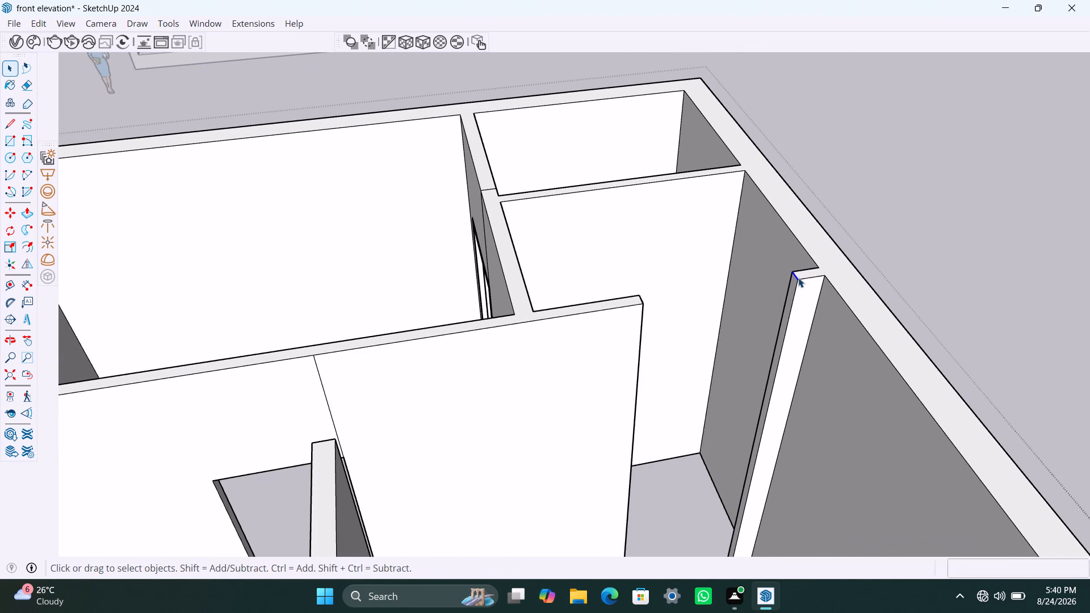
pyautogui.press('m')
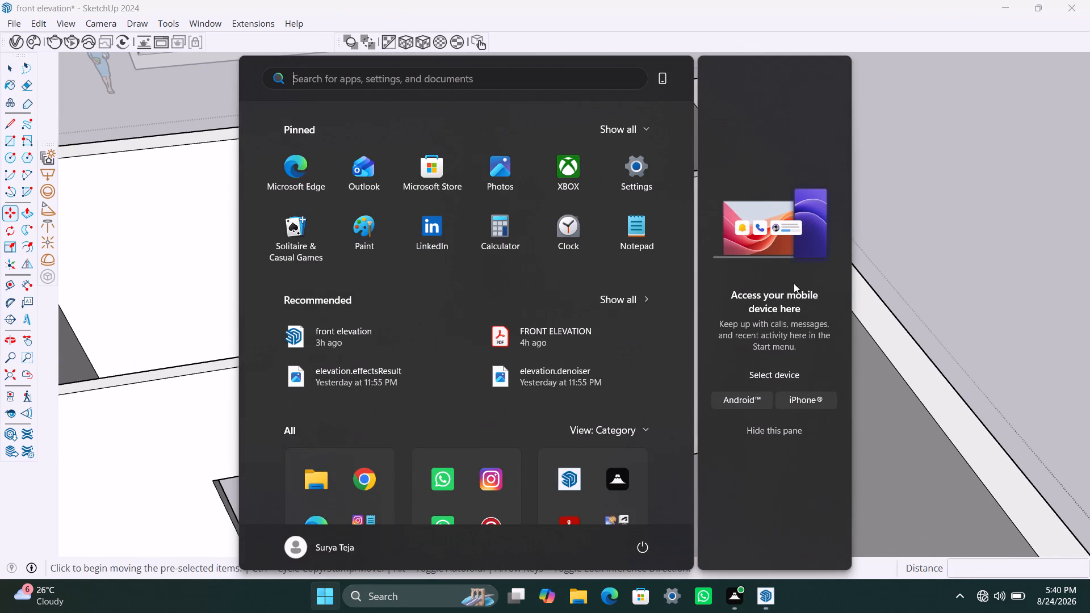
pyautogui.press('space')
pyautogui.click(976, 254)
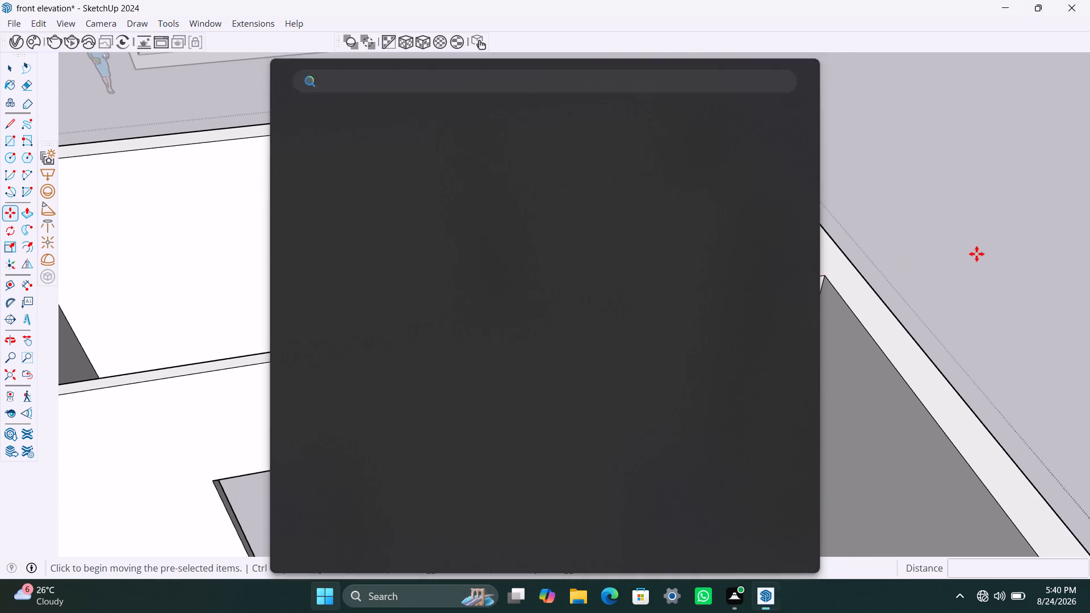
pyautogui.press('Escape')
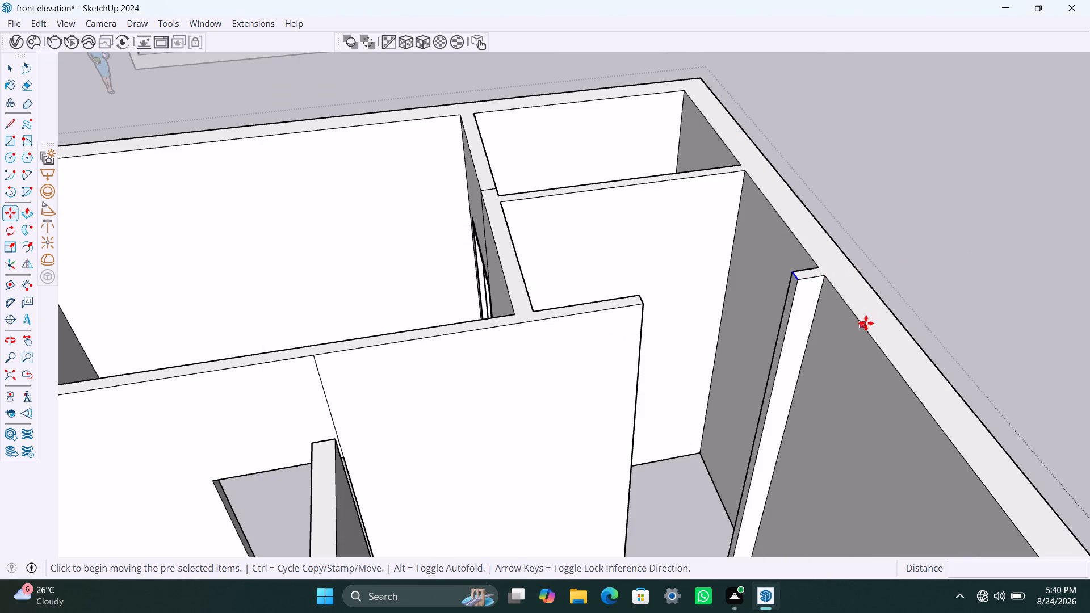
pyautogui.click(799, 283)
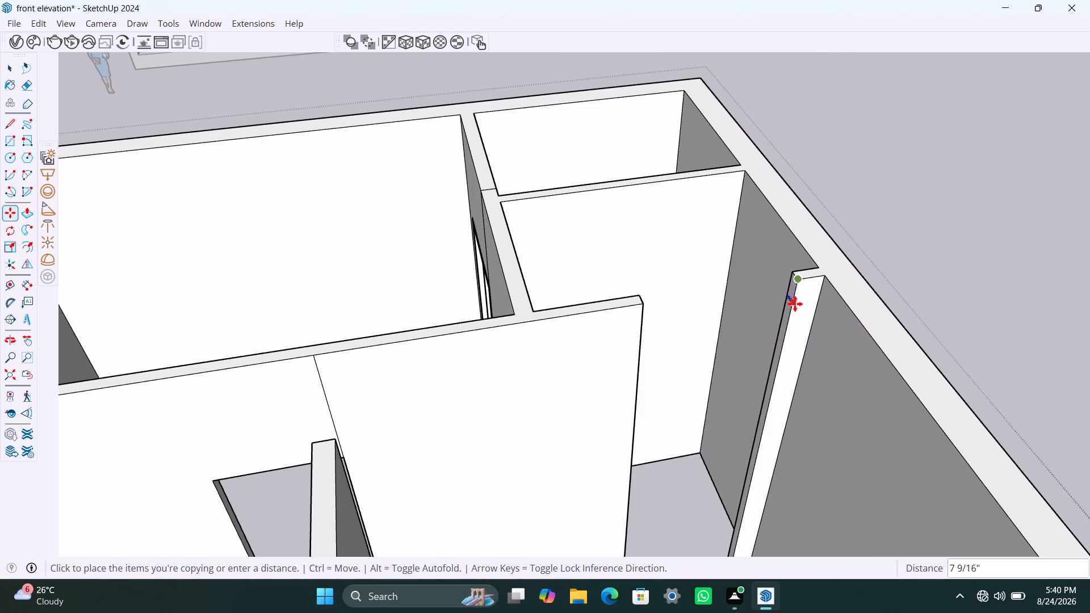
pyautogui.write("3'")
pyautogui.press('Return')
pyautogui.press('space')
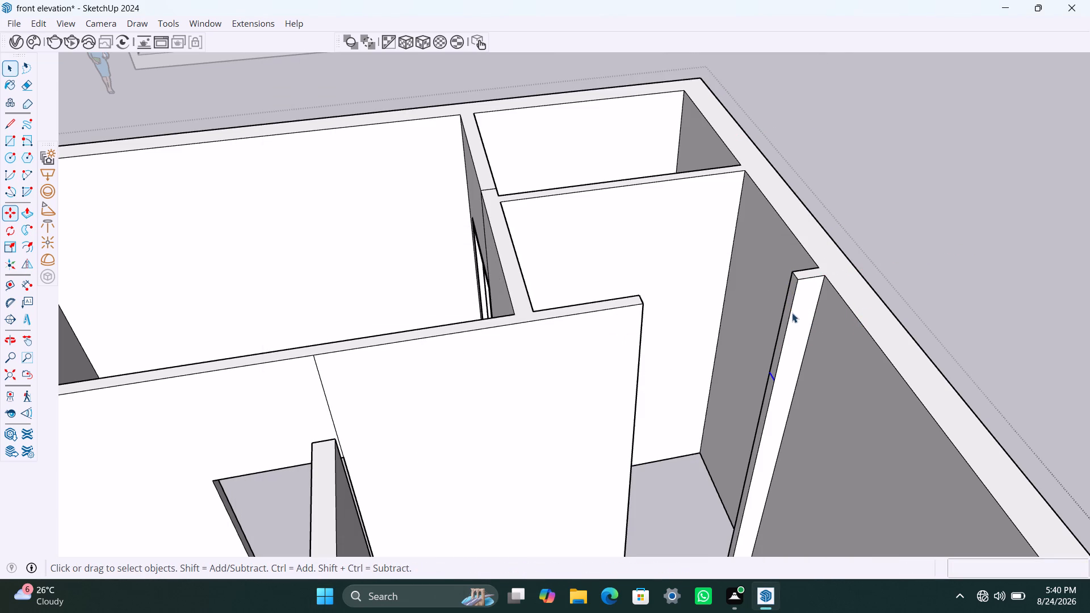
# Push/Pull that stub's upper 3' end face about 3' 4" across the opening to the long interior wall as a lintel.
pyautogui.click(784, 314)
pyautogui.click(786, 318)
pyautogui.press('p')
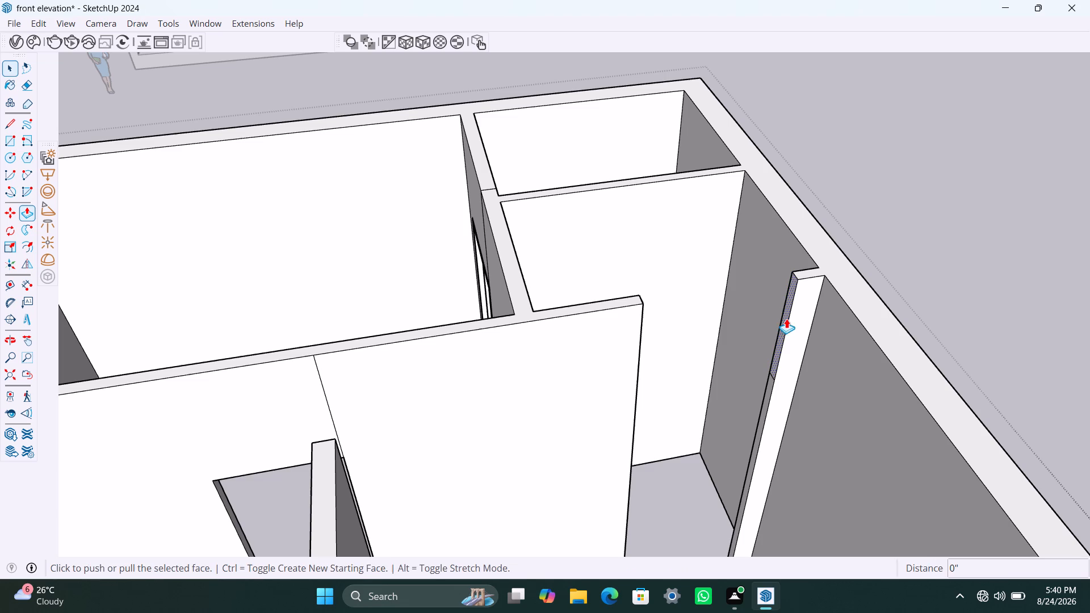
pyautogui.click(791, 314)
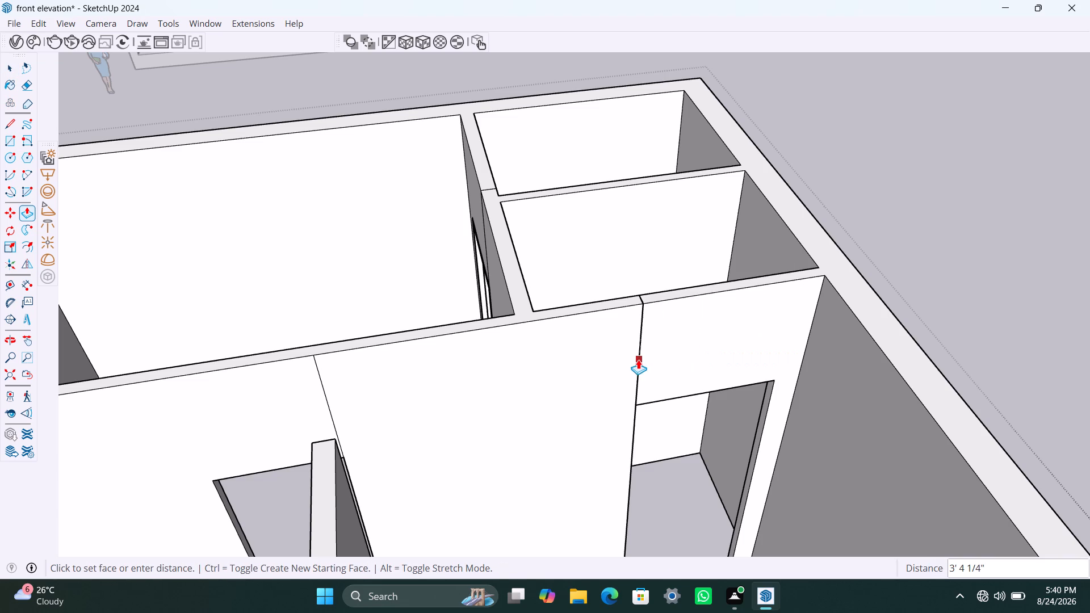
pyautogui.click(638, 359)
pyautogui.press('space')
# Draw a rectangle filling the doorway under the new lintel between the long interior wall and the outer wall stub.
pyautogui.scroll(-5, 689, 418)
pyautogui.moveTo(689, 427); pyautogui.dragTo(635, 355, button='middle')
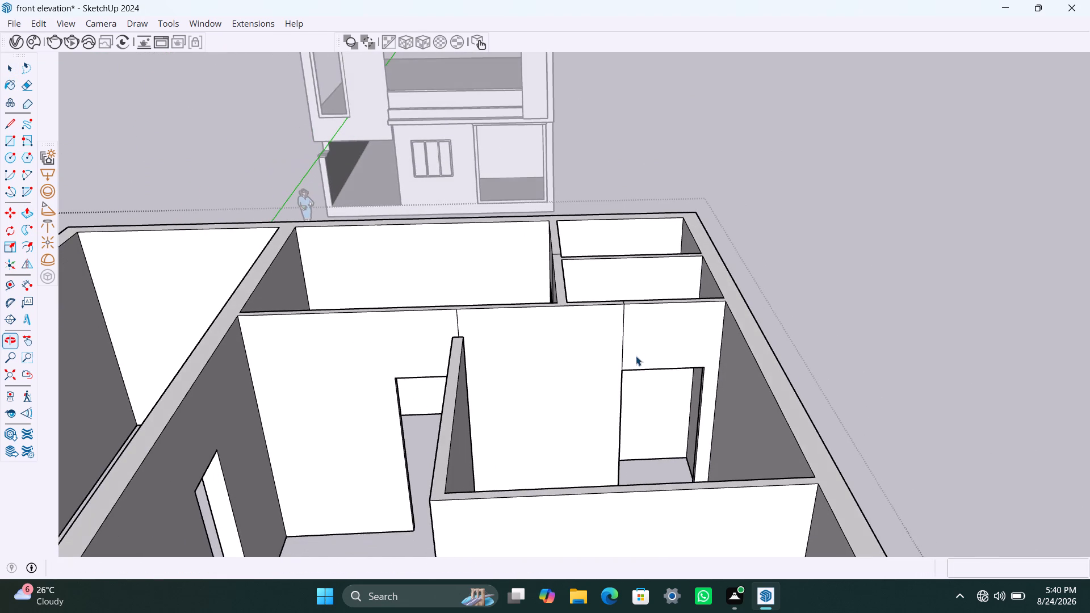
pyautogui.press('r')
pyautogui.click(625, 373)
pyautogui.scroll(-2, 678, 423)
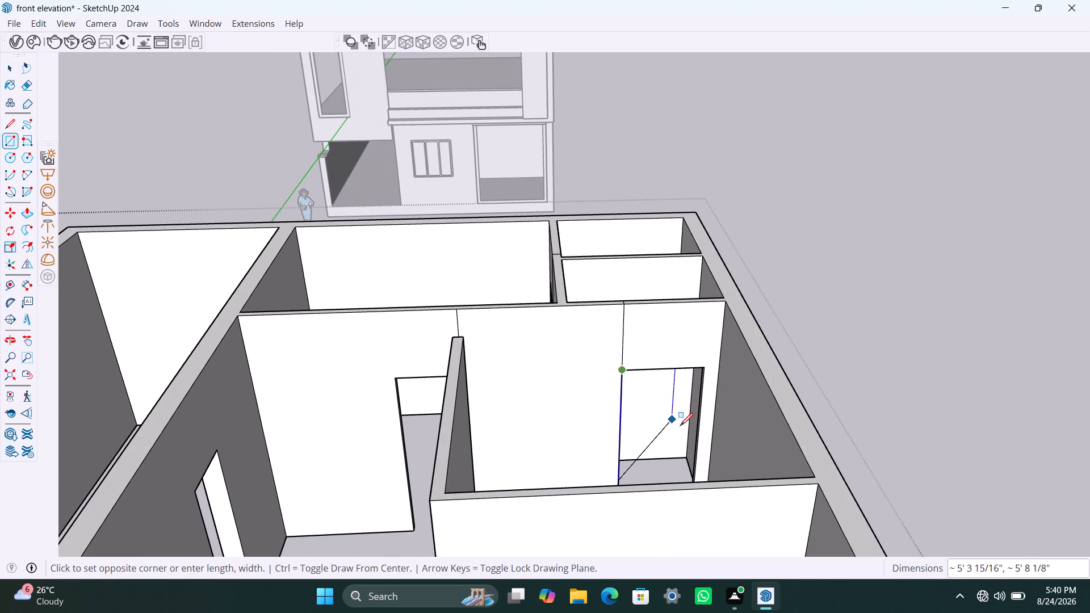
pyautogui.scroll(-1, 680, 426)
pyautogui.moveTo(719, 426); pyautogui.dragTo(727, 345, button='middle')
pyautogui.moveTo(712, 349); pyautogui.dragTo(709, 438, button='middle')
pyautogui.scroll(2, 691, 434)
pyautogui.click(689, 440)
# Group the doorway rectangle with its edges and open the group for editing.
pyautogui.press('space')
pyautogui.doubleClick(686, 417)
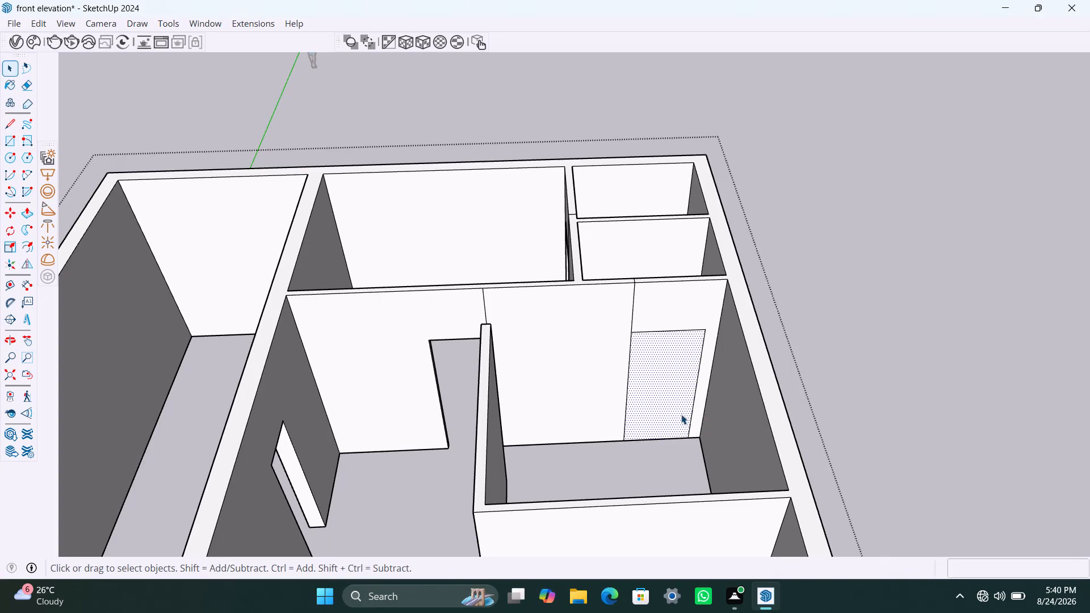
pyautogui.rightClick(681, 414)
pyautogui.tripleClick(661, 370)
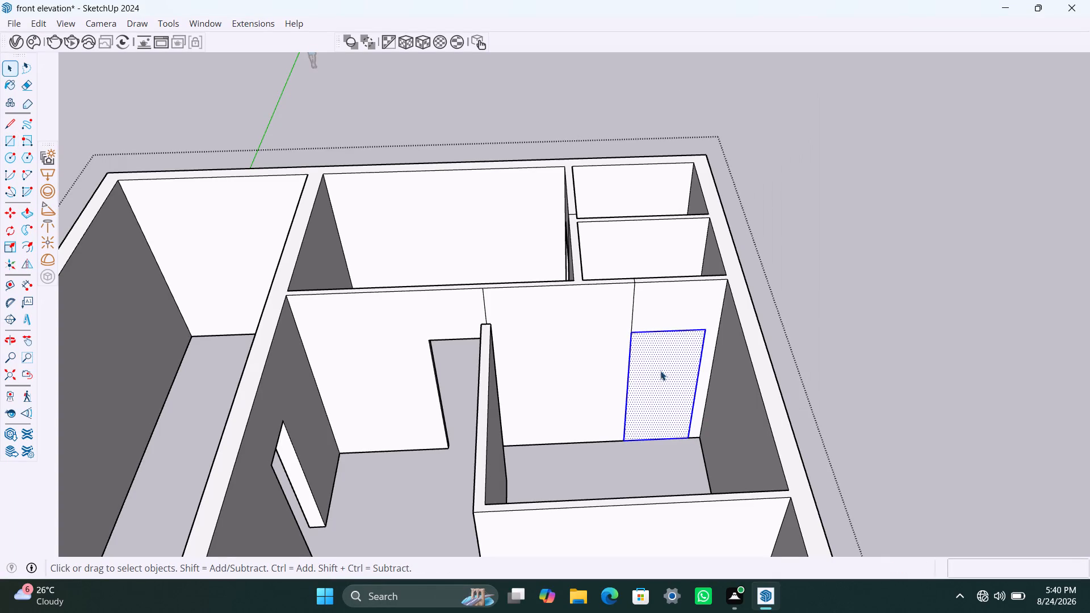
pyautogui.rightClick(660, 371)
pyautogui.click(749, 149)
pyautogui.tripleClick(669, 367)
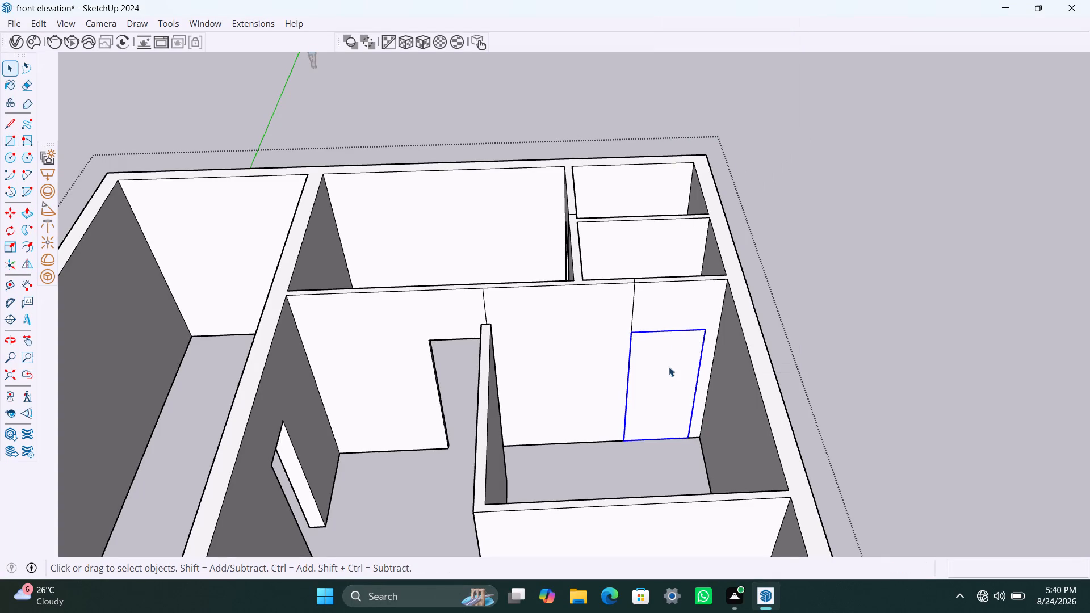
# Offset the rectangle's outline 2" inward and delete the inner face, leaving a door frame face.
pyautogui.press('f')
pyautogui.click(653, 368)
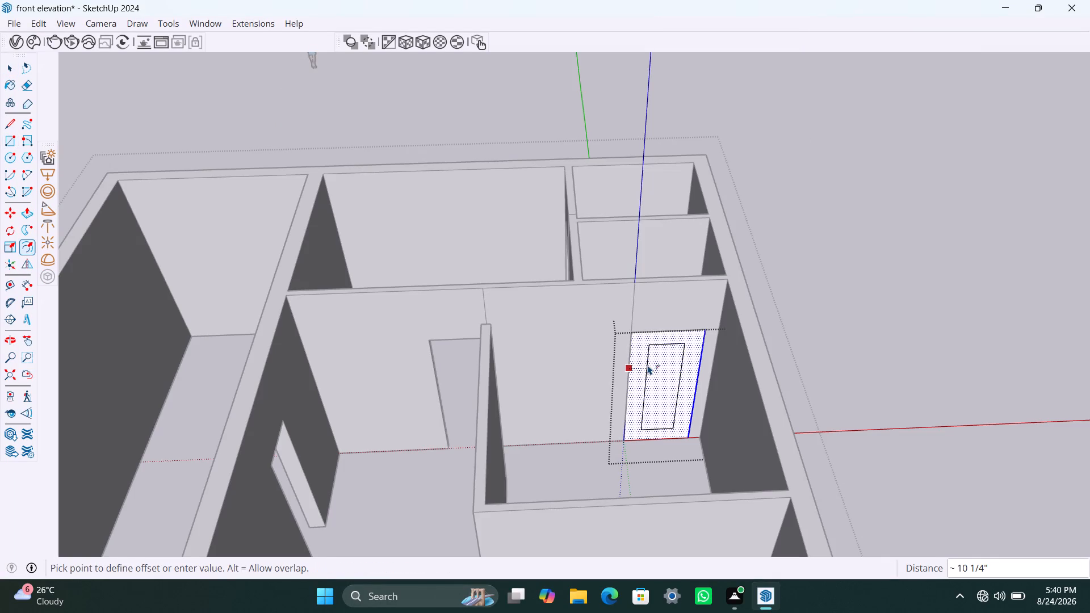
pyautogui.write('2"')
pyautogui.press('Return')
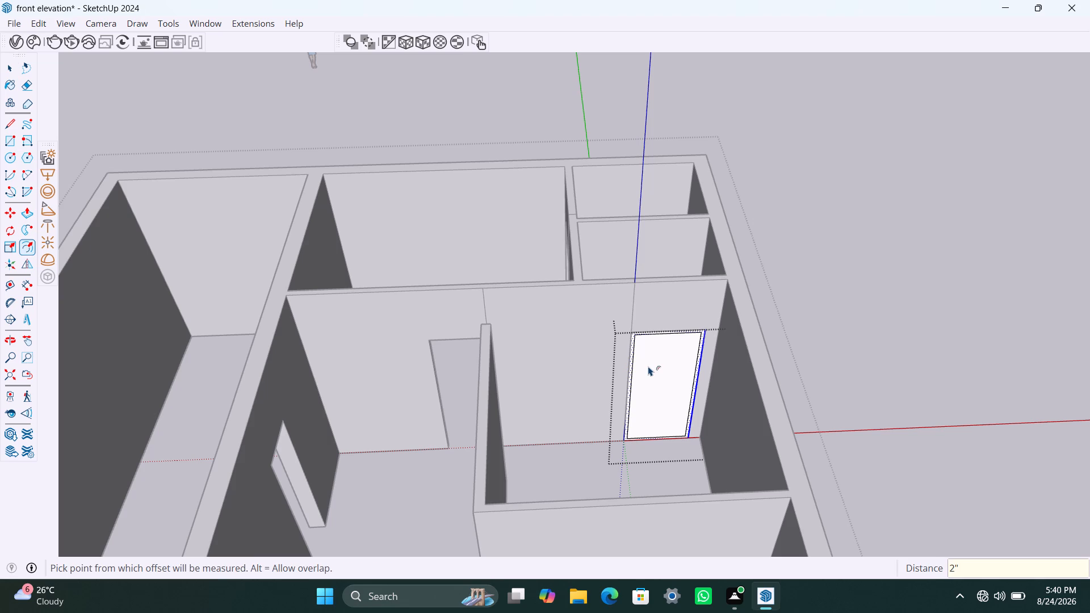
pyautogui.press('space')
pyautogui.click(648, 367)
pyautogui.press('Delete')
# Push/Pull the door frame face 2" thick and exit the frame's group.
pyautogui.scroll(8, 635, 381)
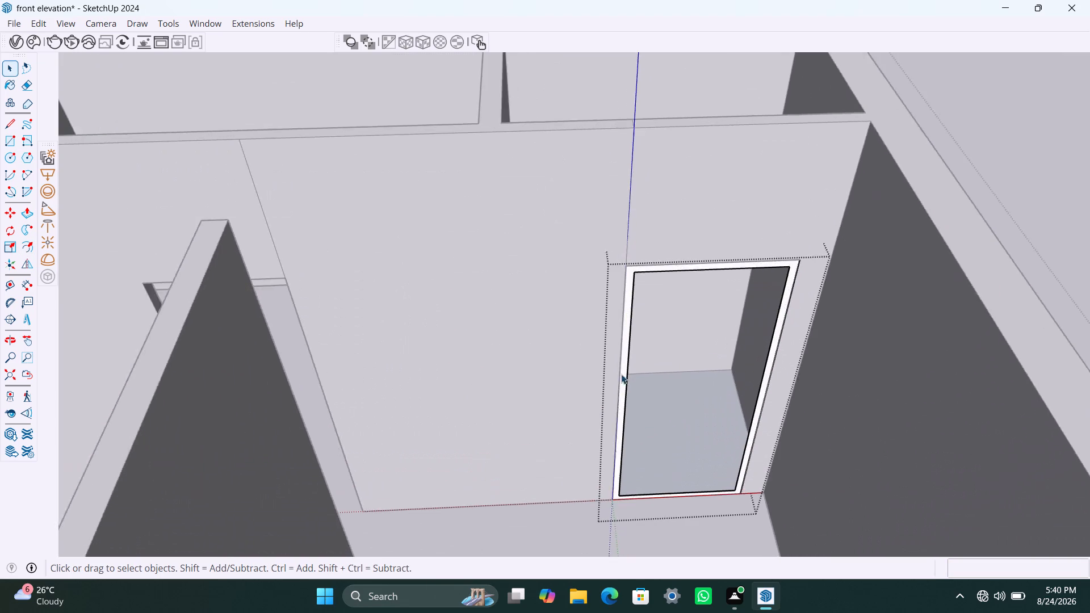
pyautogui.click(621, 348)
pyautogui.press('p')
pyautogui.click(621, 348)
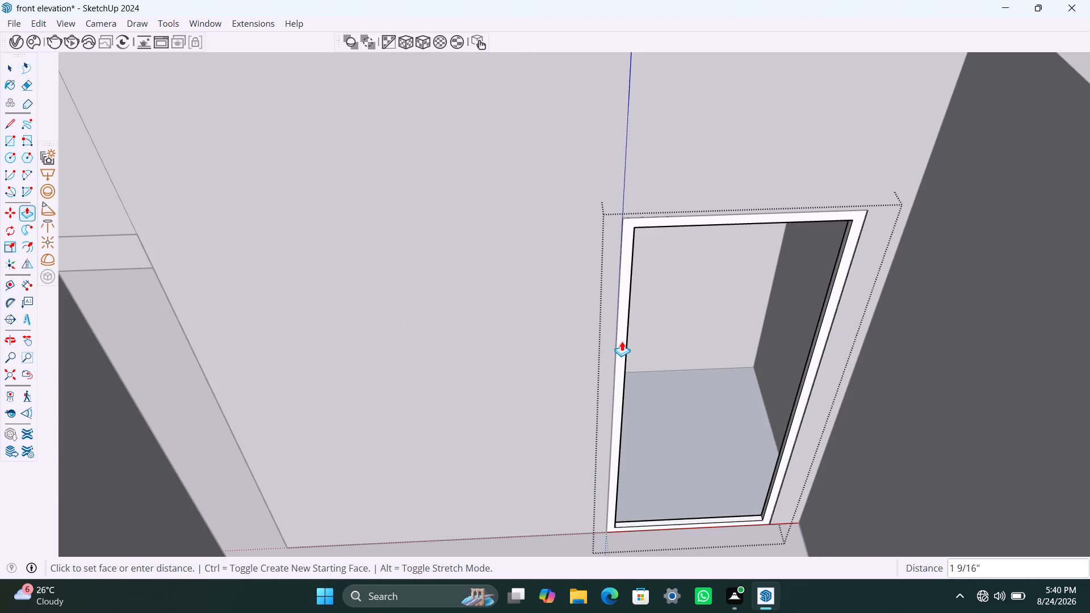
pyautogui.write('2"')
pyautogui.press('Return')
pyautogui.press('space')
pyautogui.scroll(-11, 643, 376)
pyautogui.click(899, 183)
# Draw a rectangle filling the other doorway in the same long interior wall, near the freestanding partition.
pyautogui.scroll(-4, 663, 331)
pyautogui.moveTo(614, 367); pyautogui.dragTo(731, 343, button='middle')
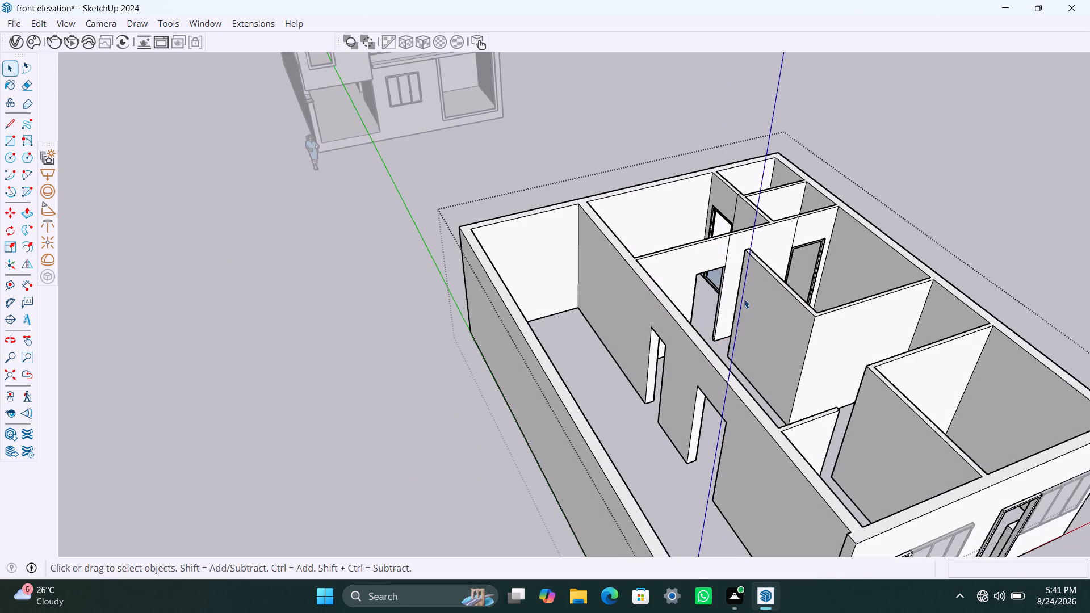
pyautogui.scroll(1, 732, 292)
pyautogui.moveTo(693, 354); pyautogui.dragTo(615, 352, button='middle')
pyautogui.press('r')
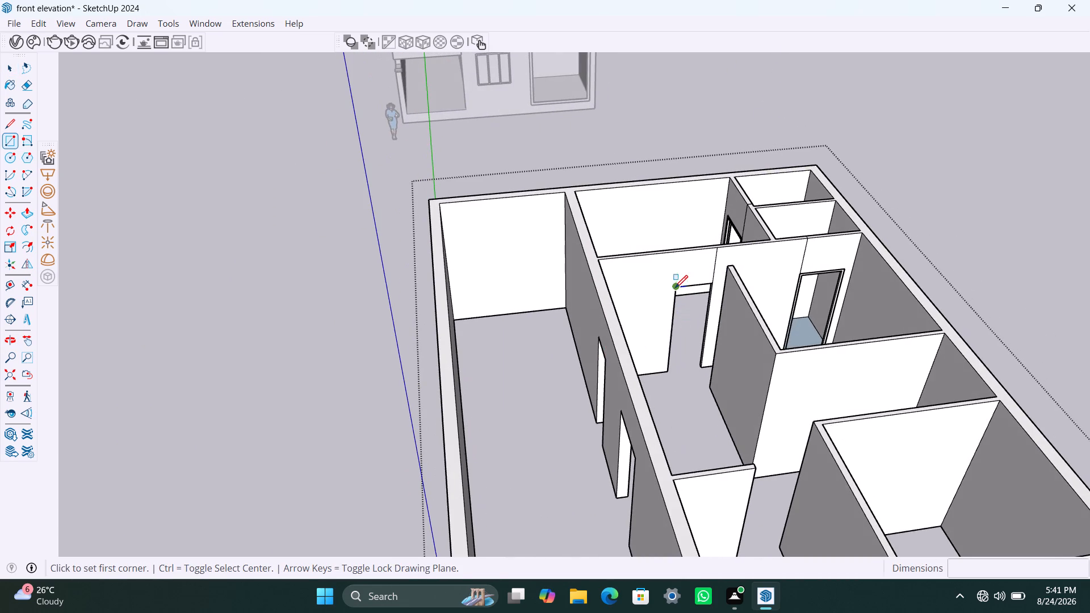
pyautogui.click(675, 288)
pyautogui.click(702, 368)
# Group this second doorway rectangle with its edges and open the group for editing.
pyautogui.press('space')
pyautogui.doubleClick(695, 345)
pyautogui.rightClick(694, 342)
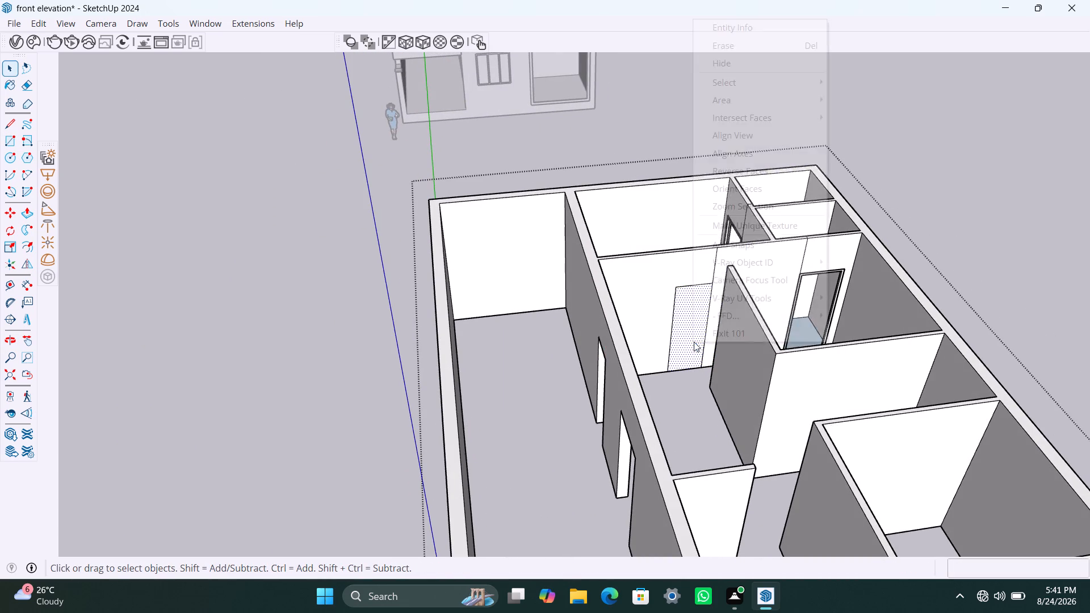
pyautogui.tripleClick(681, 358)
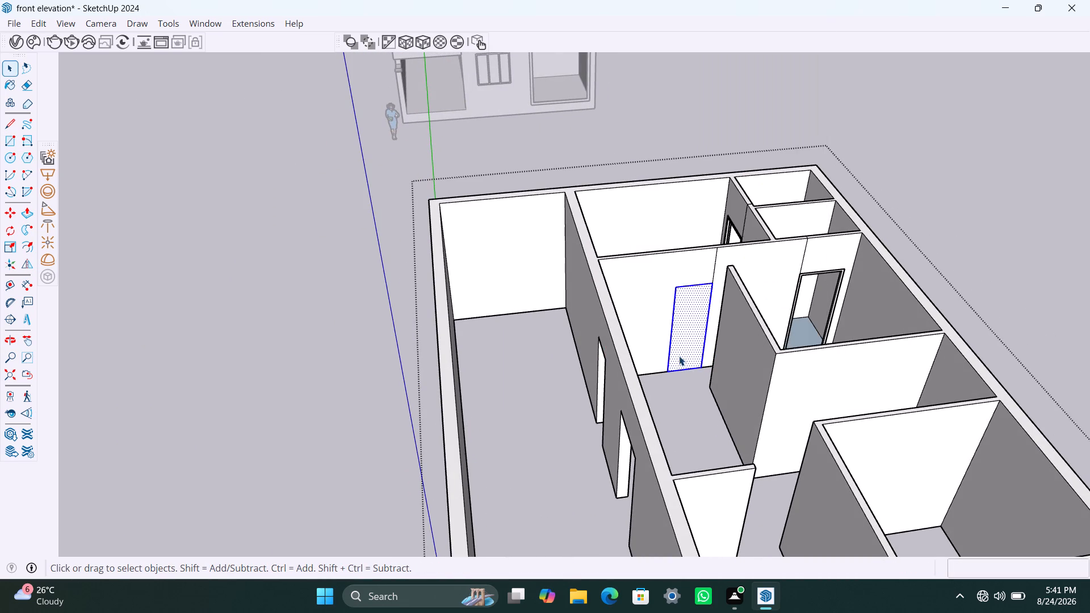
pyautogui.moveTo(679, 356); pyautogui.dragTo(679, 349, button='right')
pyautogui.click(753, 137)
pyautogui.tripleClick(685, 316)
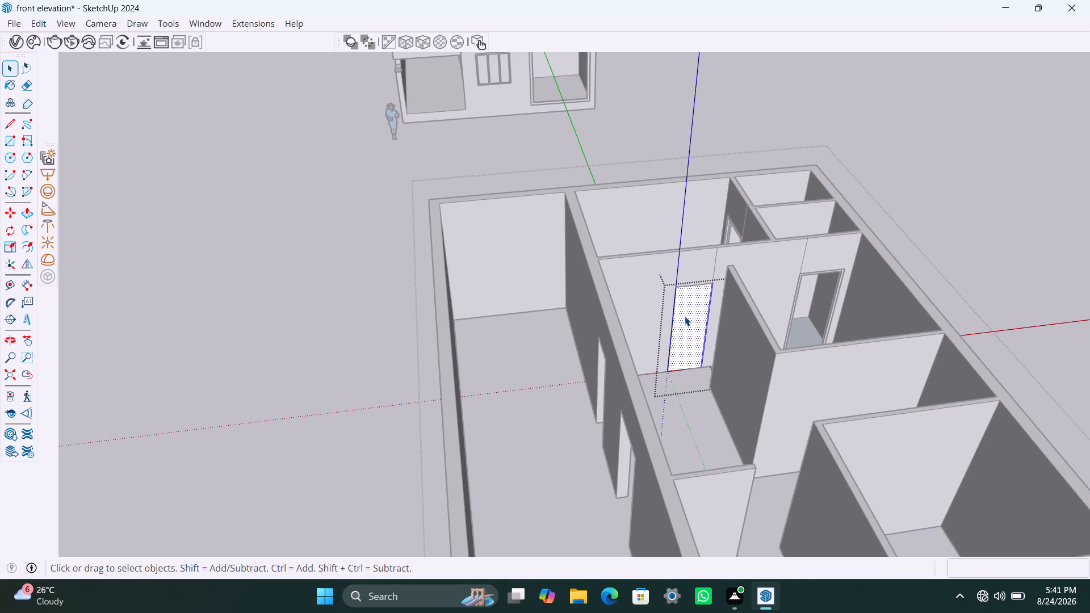
# Offset the second rectangle's outline 2" inward and delete its inner face to leave the frame face.
pyautogui.press('f')
pyautogui.click(682, 310)
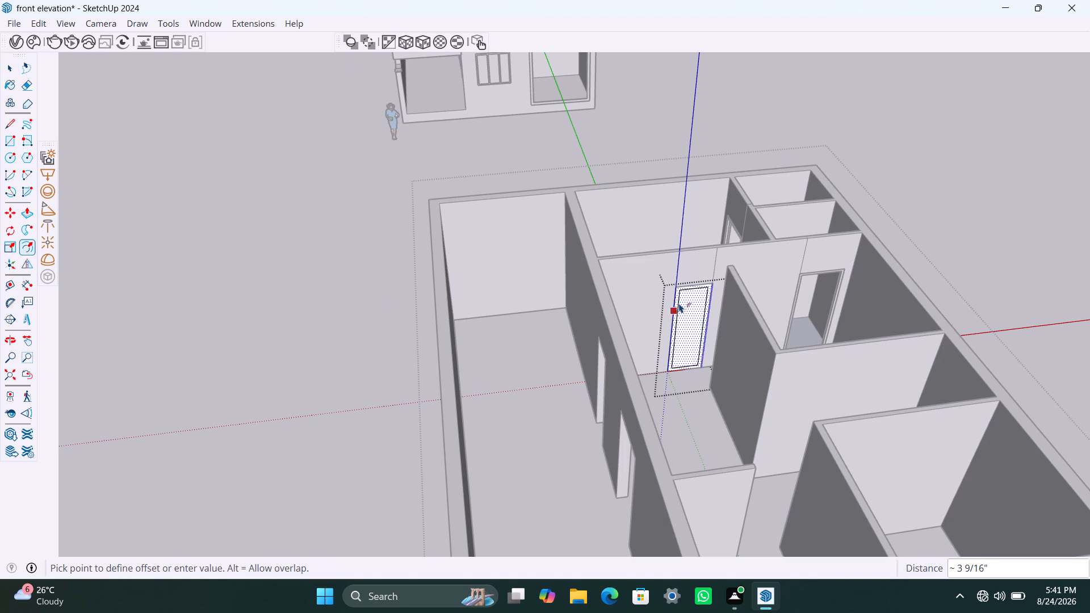
pyautogui.write('2"')
pyautogui.press('Return')
pyautogui.press('space')
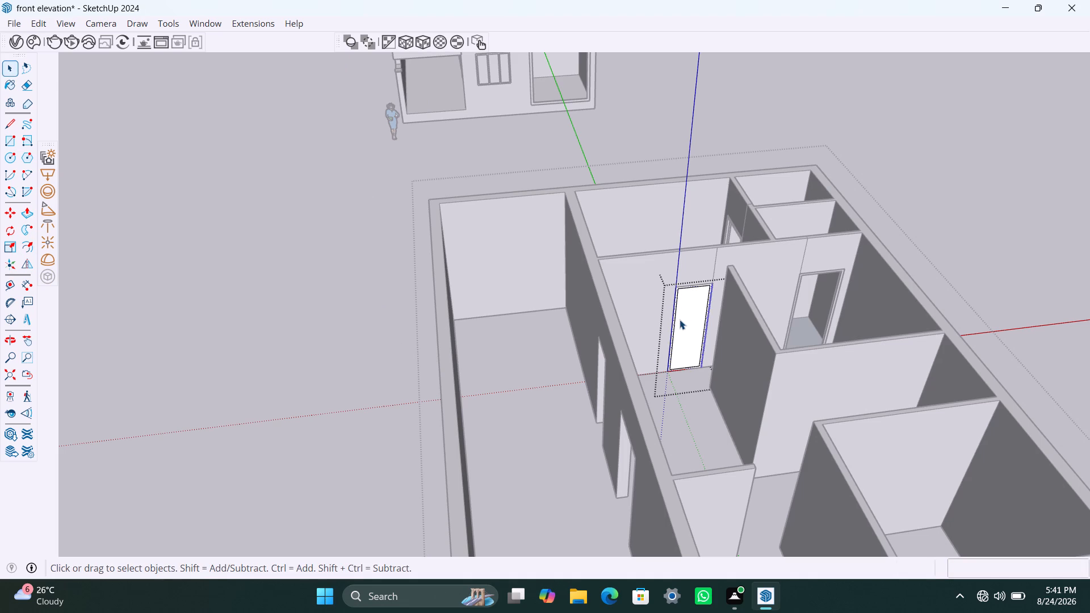
pyautogui.click(680, 320)
pyautogui.press('Delete')
# Push/Pull the second door frame face 2" thick and exit its group.
pyautogui.scroll(4, 680, 328)
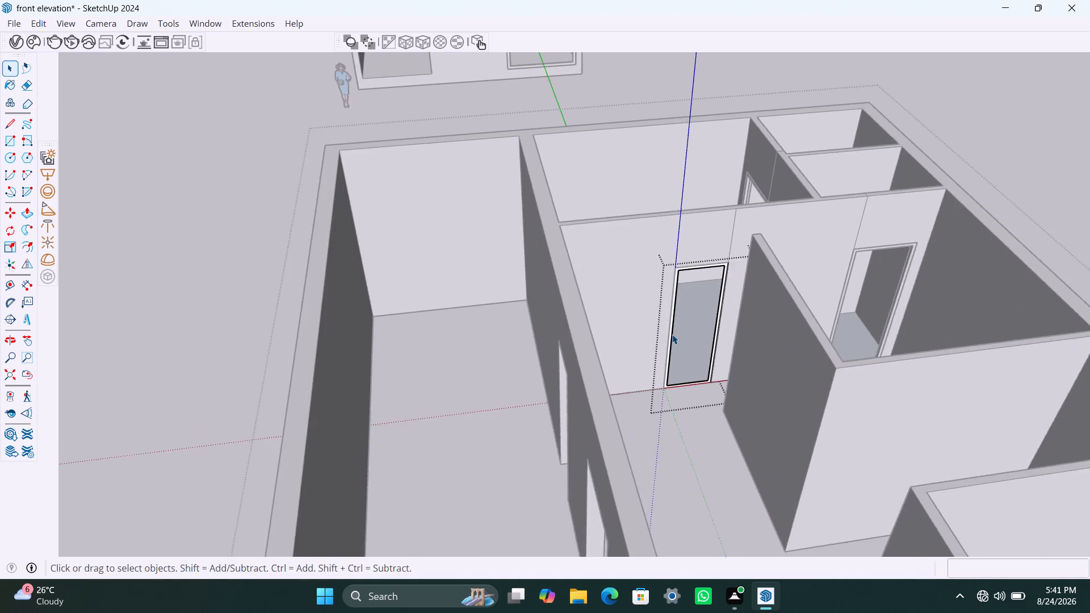
pyautogui.scroll(6, 672, 334)
pyautogui.click(670, 325)
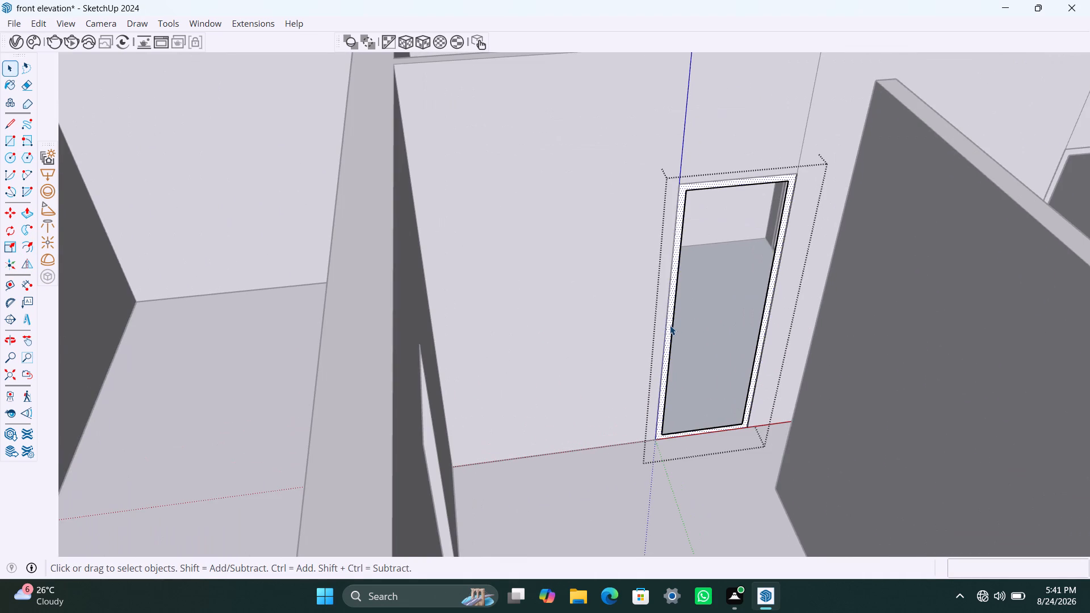
pyautogui.press('p')
pyautogui.click(670, 325)
pyautogui.write('2"')
pyautogui.press('Return')
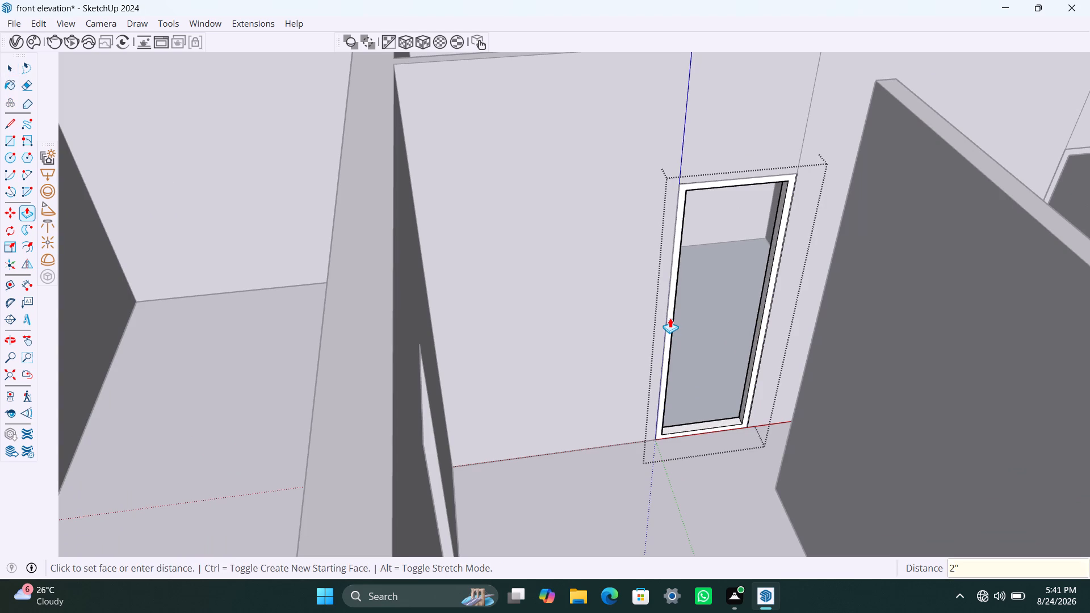
pyautogui.press('space')
pyautogui.scroll(-10, 669, 341)
pyautogui.moveTo(706, 345); pyautogui.dragTo(896, 409, button='middle')
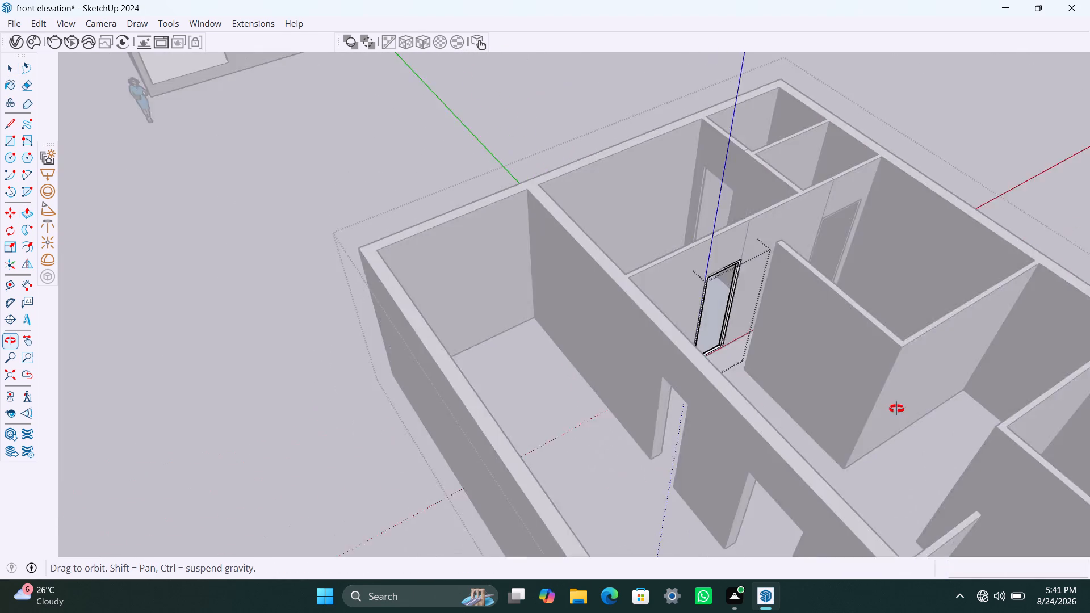
pyautogui.moveTo(896, 409); pyautogui.dragTo(949, 405, button='middle')
pyautogui.scroll(3, 750, 267)
pyautogui.moveTo(760, 292); pyautogui.dragTo(947, 371, button='middle')
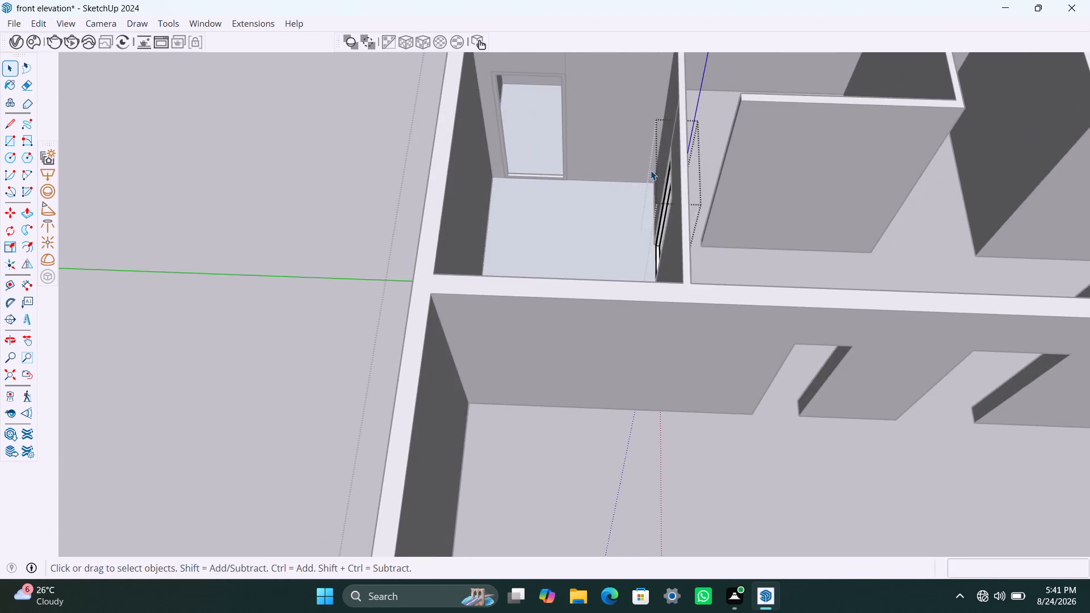
pyautogui.scroll(2, 666, 166)
pyautogui.keyDown('shift'); pyautogui.moveTo(722, 224); pyautogui.dragTo(589, 269, button='middle'); pyautogui.keyUp('shift')
pyautogui.click(759, 322)
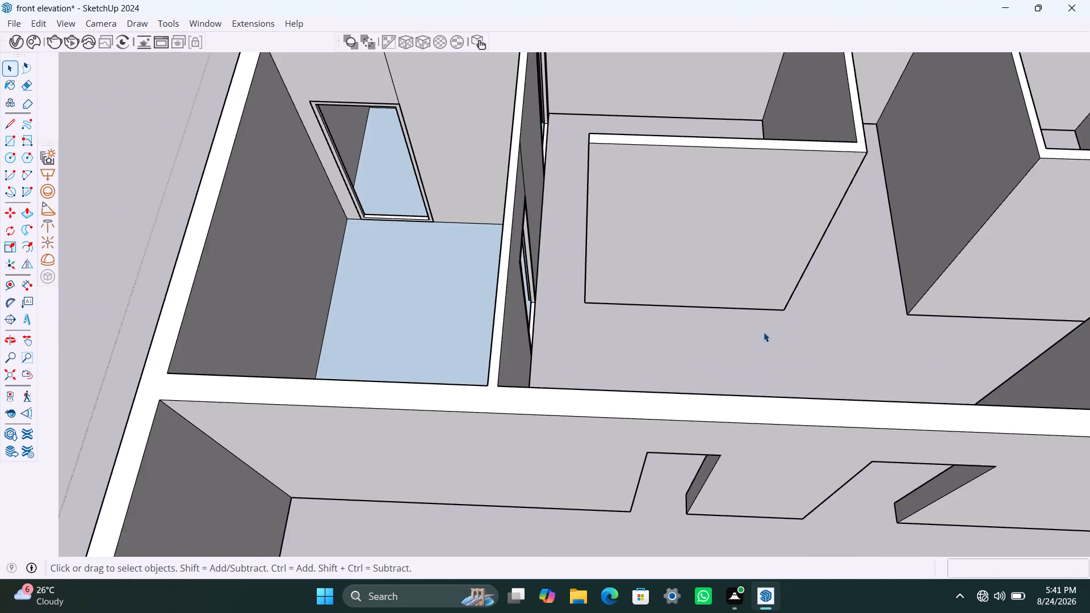
# Delete the light-blue floor faces in the enclosed rooms behind the door frames.
pyautogui.scroll(-4, 753, 330)
pyautogui.scroll(3, 625, 268)
pyautogui.moveTo(633, 280); pyautogui.dragTo(680, 301, button='middle')
pyautogui.scroll(5, 652, 243)
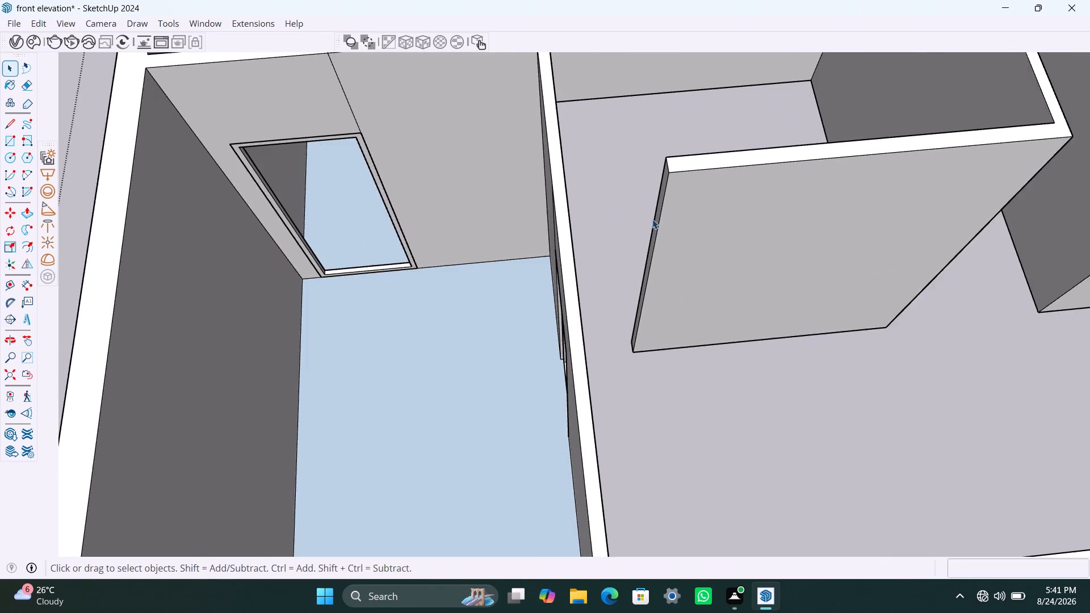
pyautogui.scroll(2, 652, 219)
pyautogui.moveTo(644, 362); pyautogui.dragTo(607, 370, button='middle')
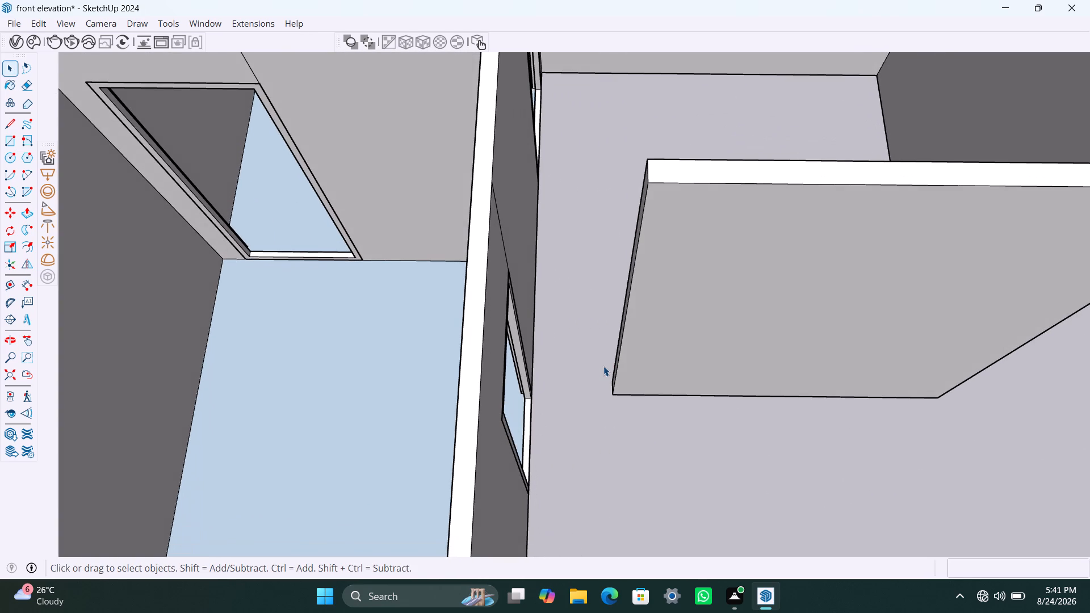
pyautogui.click(353, 346)
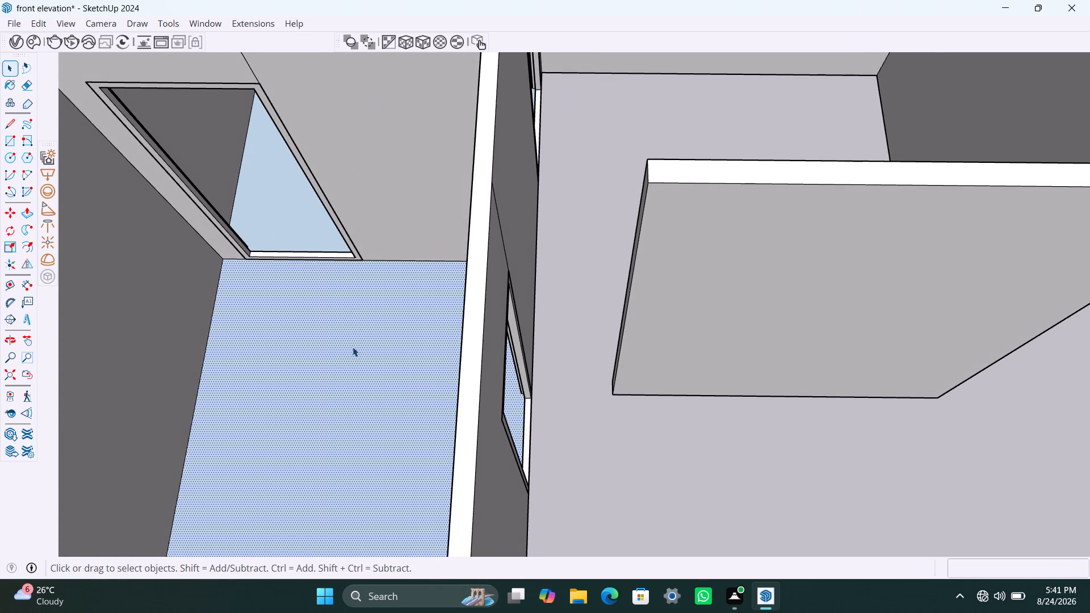
pyautogui.press('Delete')
pyautogui.click(307, 226)
pyautogui.press('Delete')
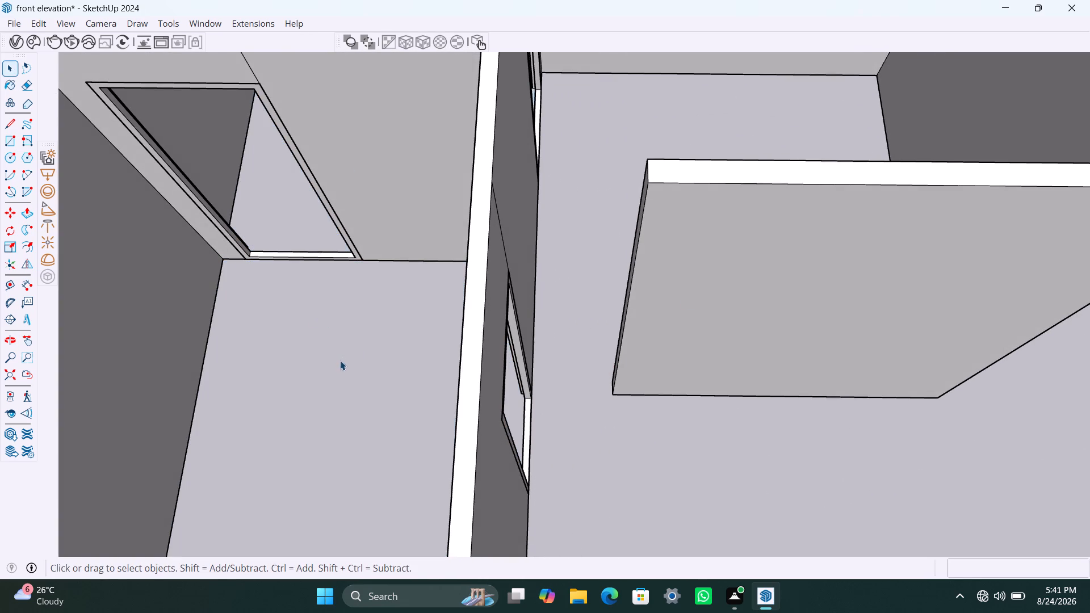
pyautogui.scroll(-3, 397, 300)
pyautogui.moveTo(371, 291); pyautogui.dragTo(366, 334, button='middle')
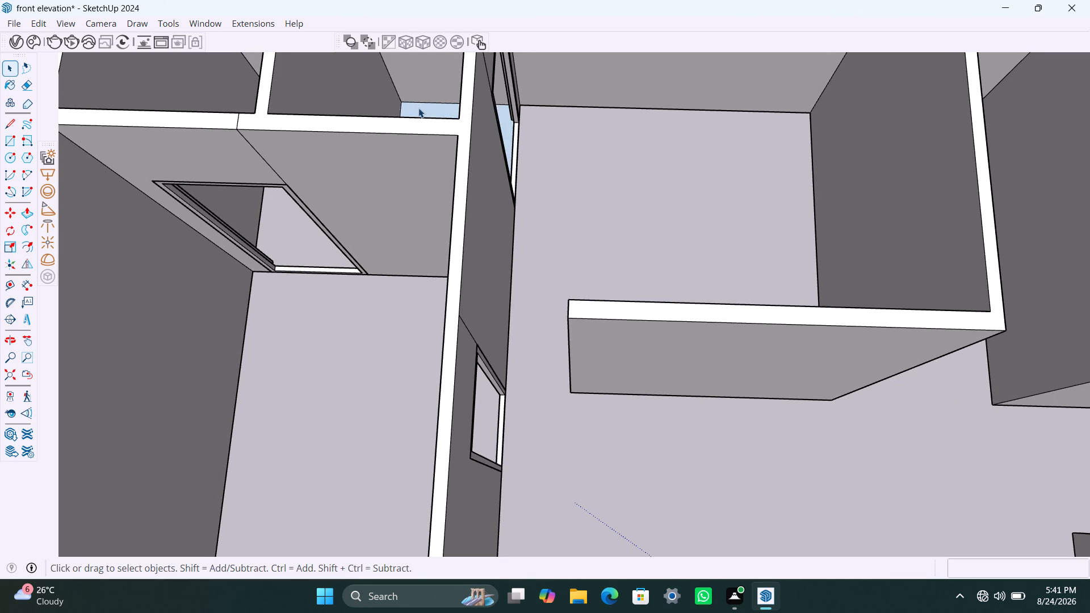
pyautogui.click(418, 108)
pyautogui.press('Delete')
# Open the door frame group in the long interior wall beside the freestanding partition for editing.
pyautogui.scroll(-3, 475, 288)
pyautogui.moveTo(471, 331); pyautogui.dragTo(466, 320, button='middle')
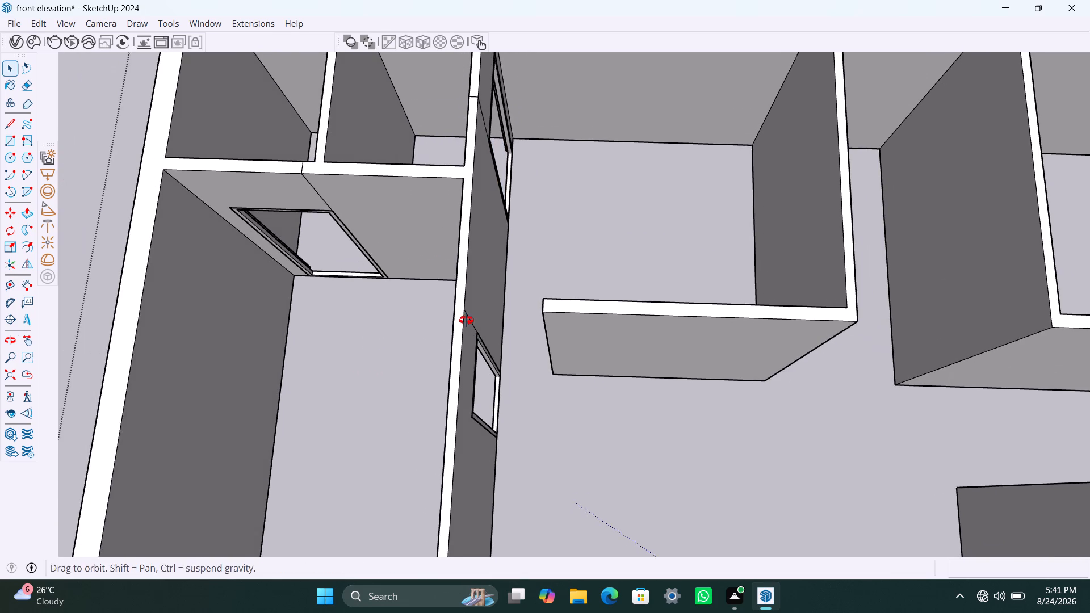
pyautogui.moveTo(466, 320); pyautogui.dragTo(464, 313, button='middle')
pyautogui.scroll(7, 505, 428)
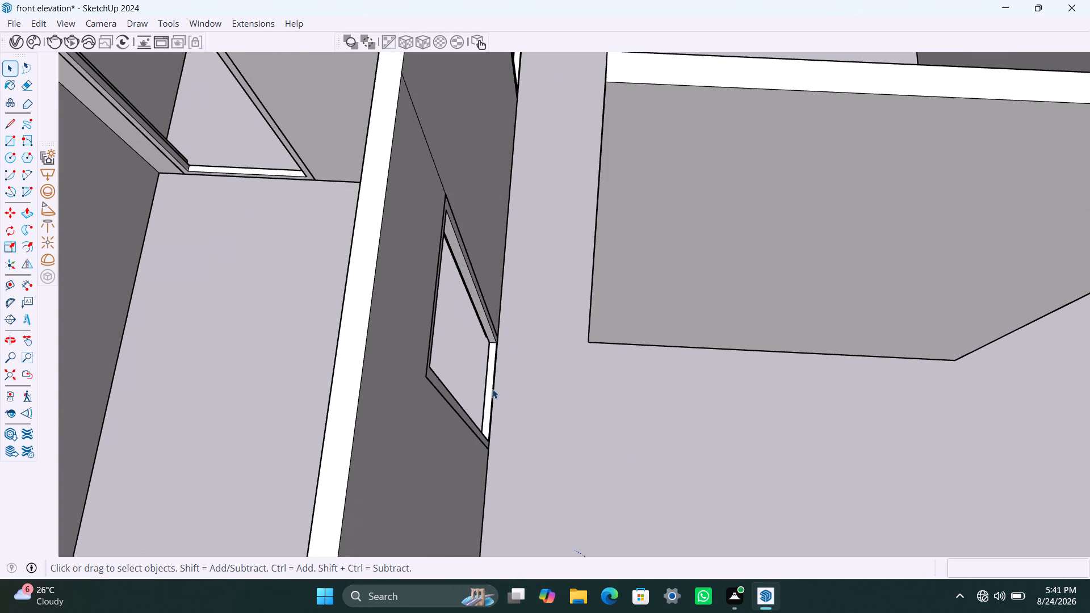
pyautogui.scroll(1, 492, 389)
pyautogui.click(490, 376)
pyautogui.scroll(5, 490, 381)
pyautogui.tripleClick(488, 386)
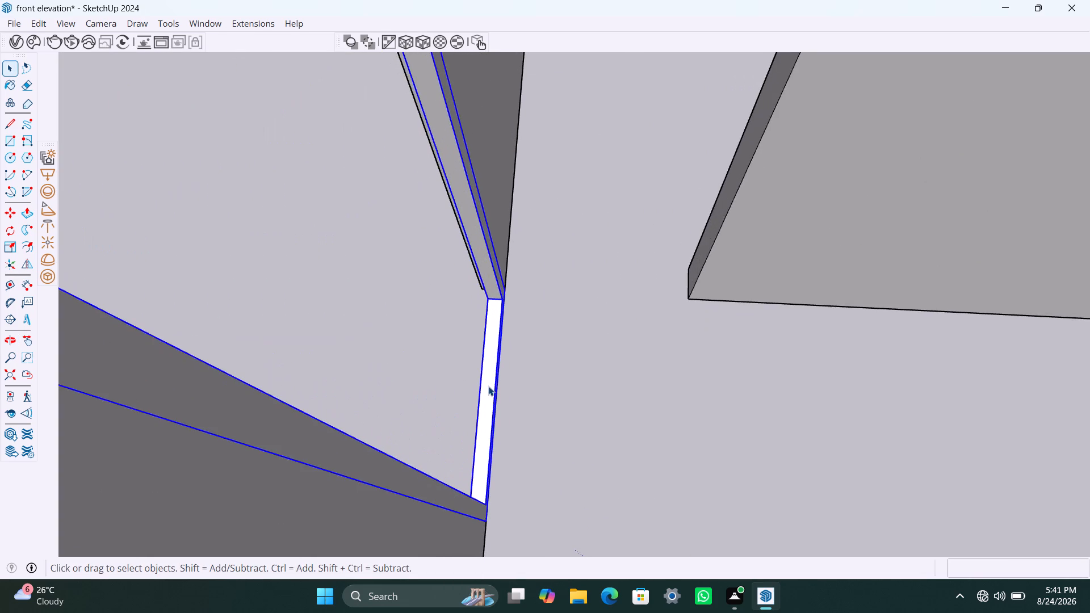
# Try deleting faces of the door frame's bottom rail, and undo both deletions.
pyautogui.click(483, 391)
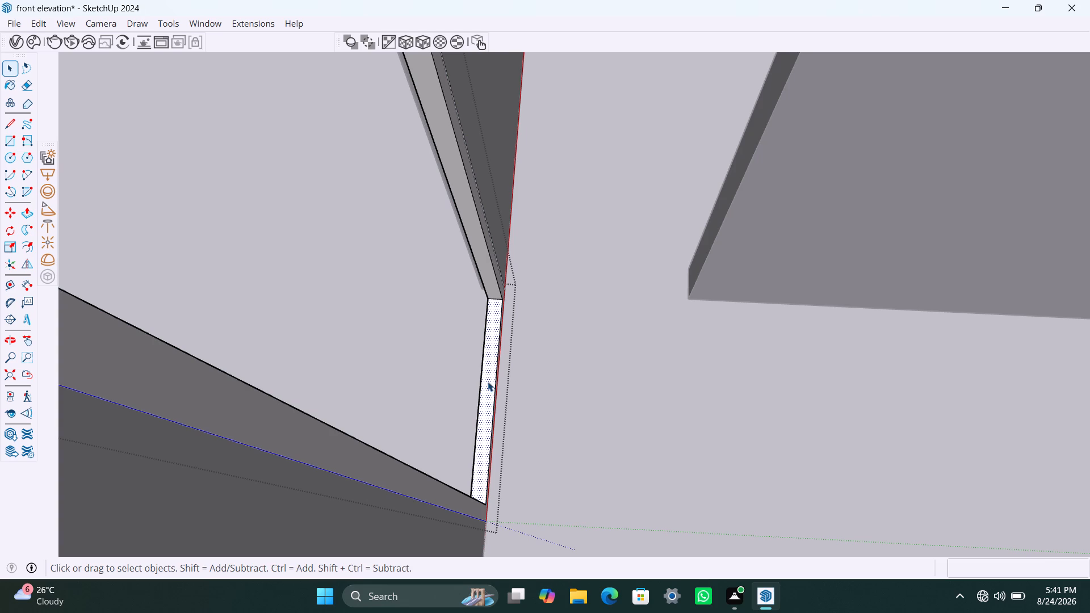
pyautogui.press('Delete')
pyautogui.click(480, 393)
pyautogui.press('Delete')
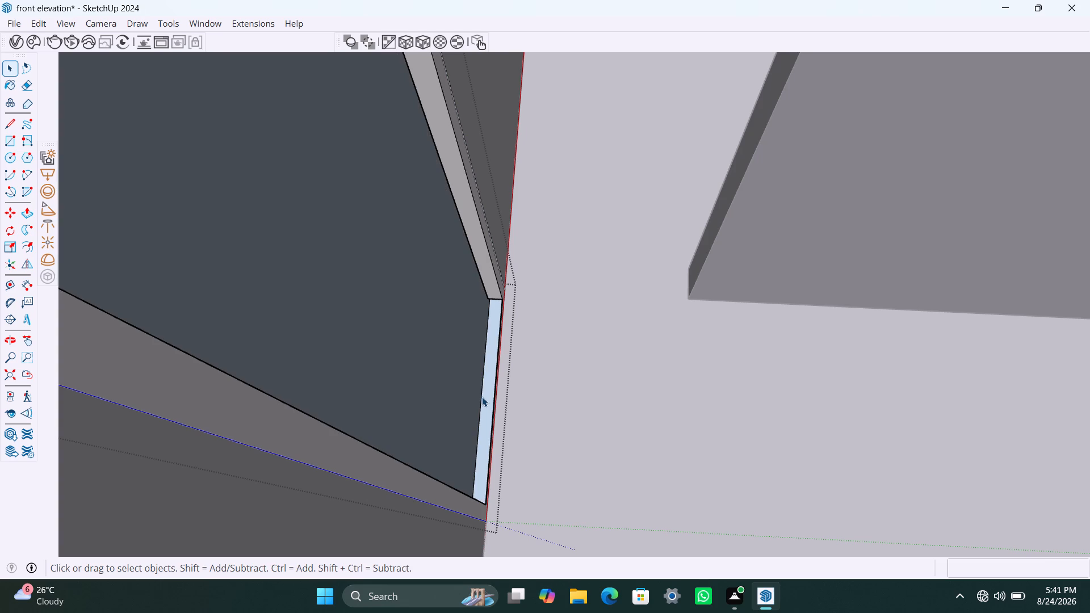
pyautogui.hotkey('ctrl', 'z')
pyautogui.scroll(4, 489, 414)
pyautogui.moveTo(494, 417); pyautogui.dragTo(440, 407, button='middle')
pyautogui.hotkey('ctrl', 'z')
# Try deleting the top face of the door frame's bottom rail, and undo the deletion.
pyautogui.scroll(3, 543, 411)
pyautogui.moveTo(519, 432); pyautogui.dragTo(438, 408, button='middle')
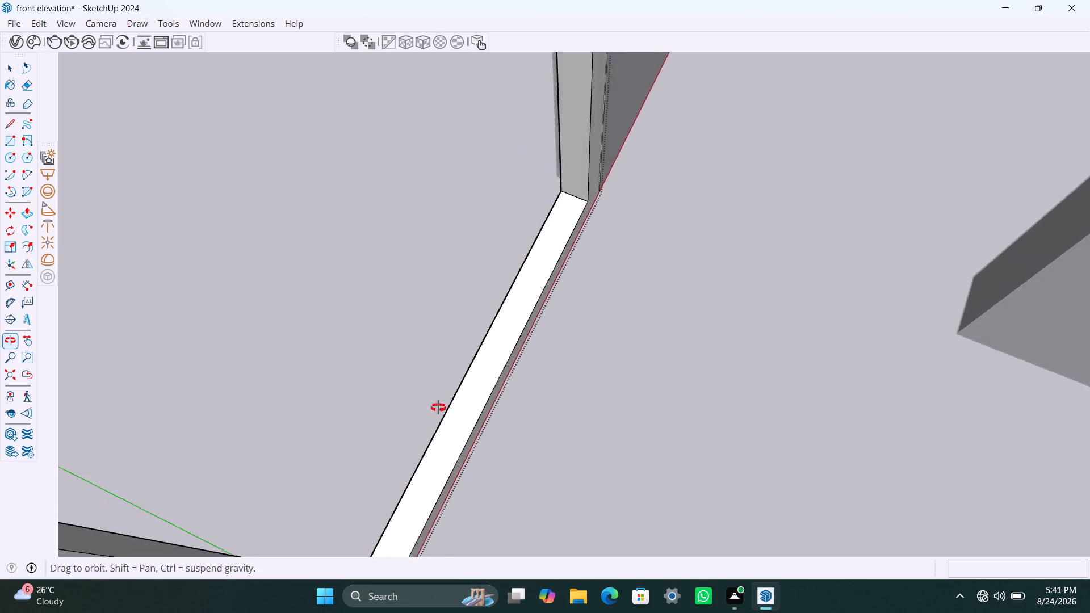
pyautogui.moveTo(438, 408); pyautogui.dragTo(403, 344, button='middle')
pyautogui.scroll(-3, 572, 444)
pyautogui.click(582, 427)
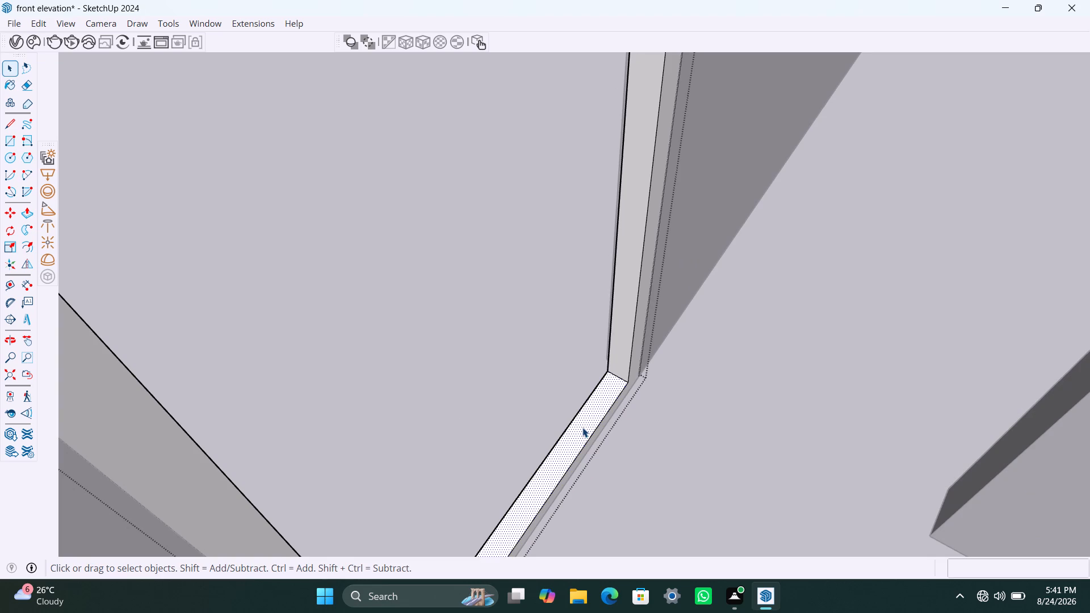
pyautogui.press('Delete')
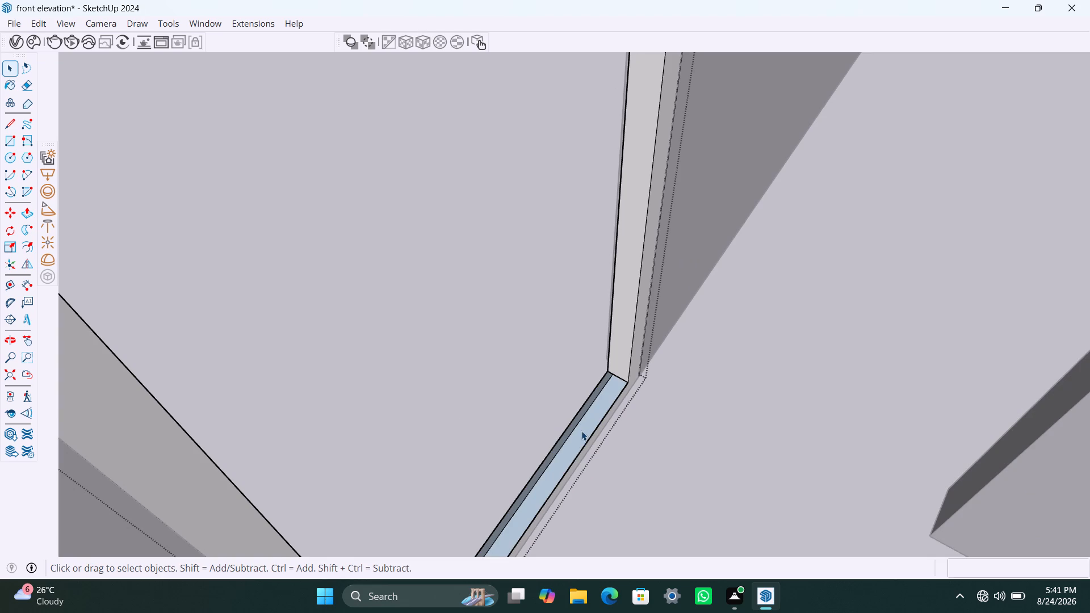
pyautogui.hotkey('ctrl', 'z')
# Check the gap between the freestanding partition's lower corner and the door frame in the long interior wall.
pyautogui.scroll(-11, 603, 421)
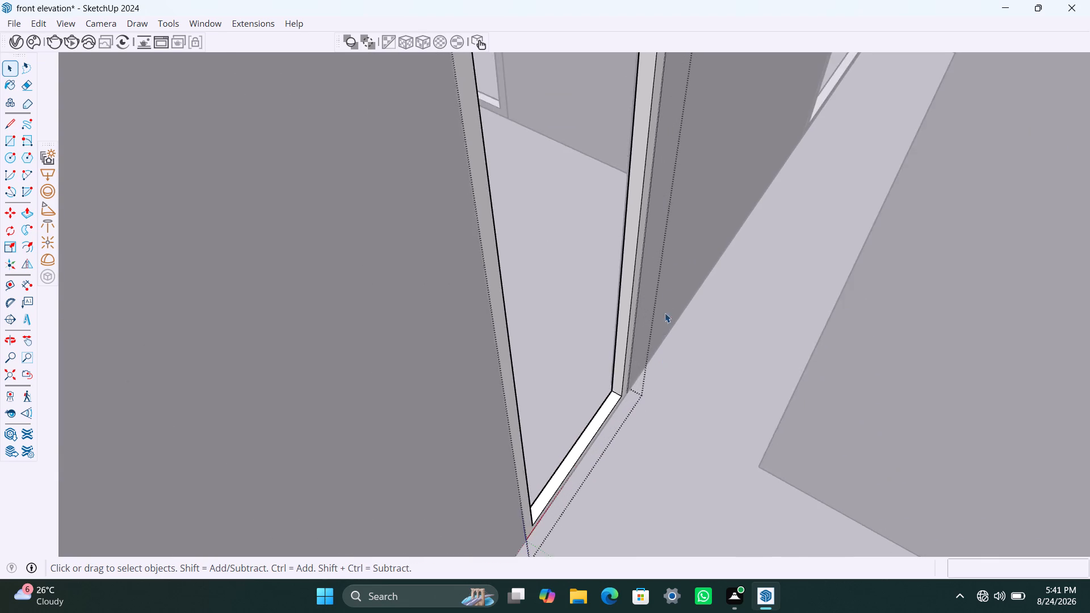
pyautogui.scroll(-11, 665, 313)
pyautogui.moveTo(702, 344); pyautogui.dragTo(777, 366, button='middle')
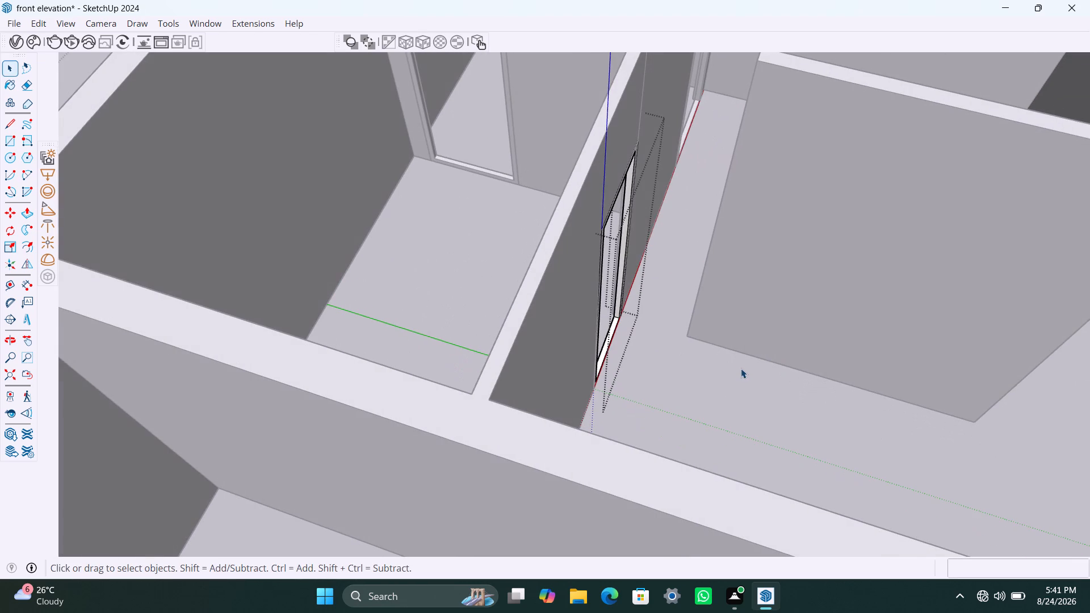
pyautogui.press('d')
pyautogui.click(686, 335)
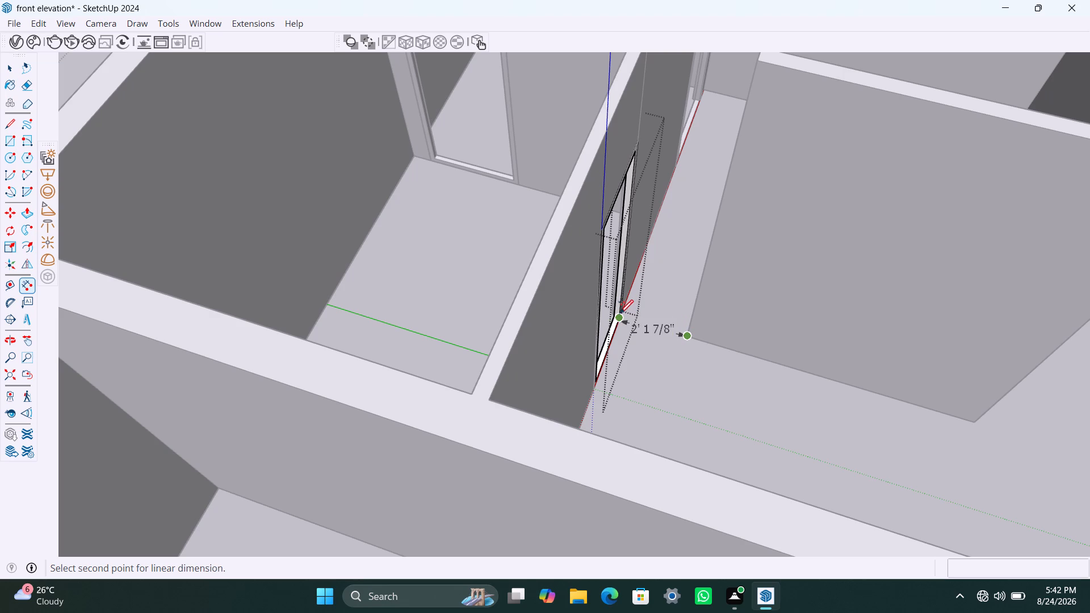
pyautogui.press('Escape')
pyautogui.press('space')
# Exit the frame group and Push/Pull the freestanding partition's narrow end face 9" away from the long interior wall.
pyautogui.scroll(-3, 660, 333)
pyautogui.moveTo(671, 351); pyautogui.dragTo(799, 376, button='middle')
pyautogui.scroll(3, 615, 204)
pyautogui.tripleClick(686, 278)
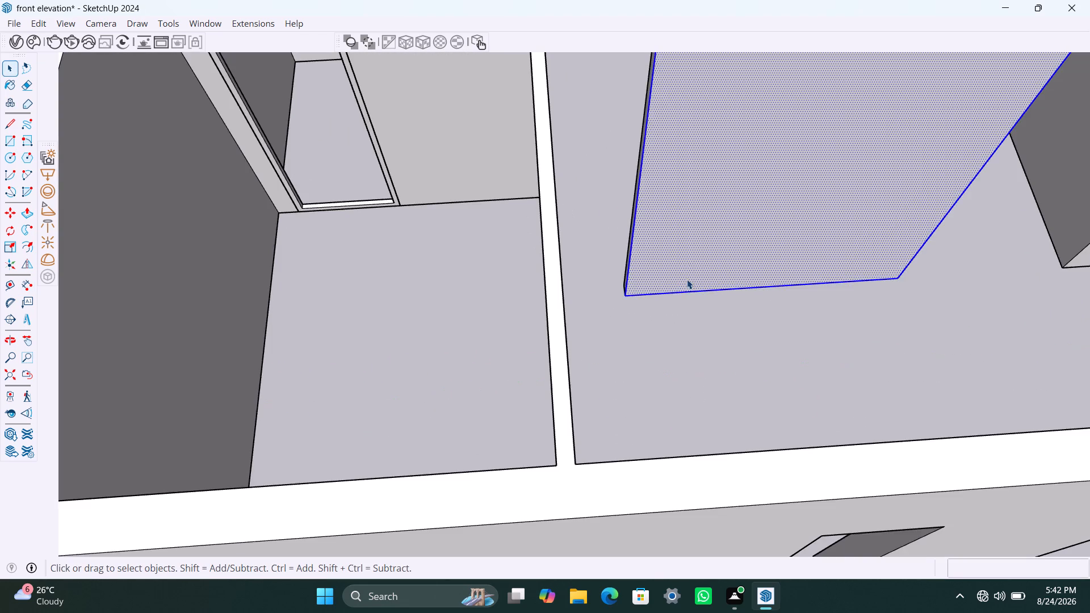
pyautogui.scroll(-3, 610, 261)
pyautogui.moveTo(629, 298); pyautogui.dragTo(720, 317, button='middle')
pyautogui.scroll(5, 653, 209)
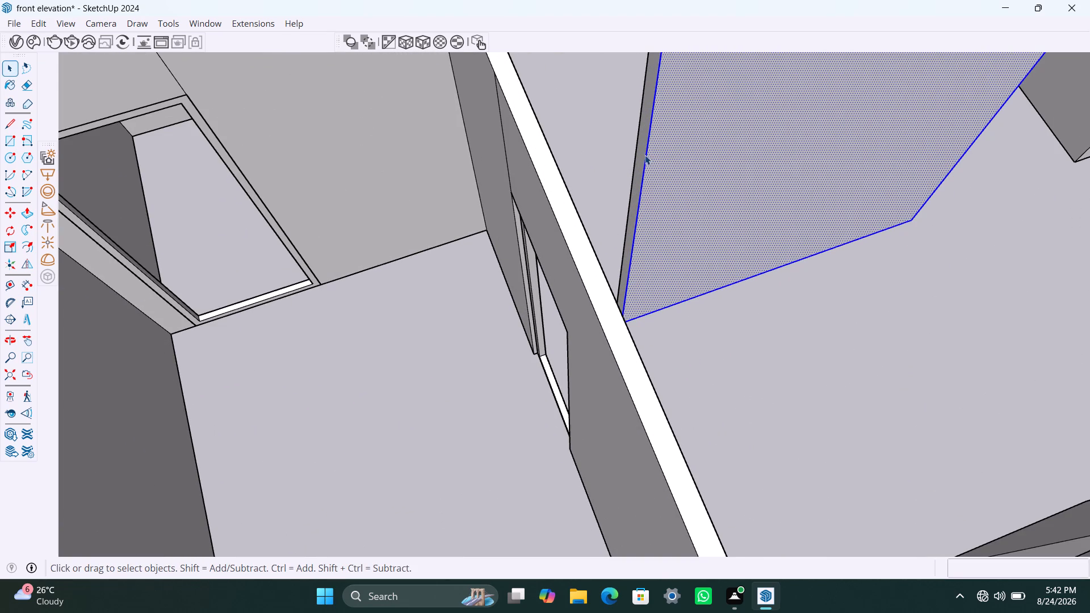
pyautogui.click(645, 154)
pyautogui.click(642, 151)
pyautogui.press('p')
pyautogui.click(642, 151)
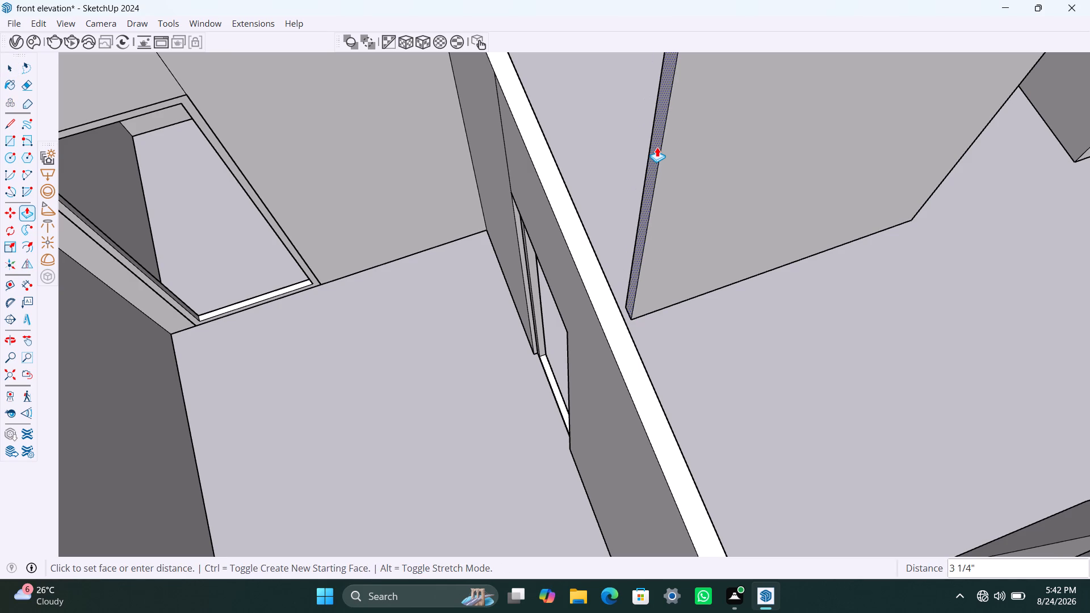
pyautogui.write('9"')
pyautogui.press('Return')
pyautogui.press('space')
# Push/Pull the same partition end face another 1" away from the long interior wall.
pyautogui.scroll(-5, 656, 148)
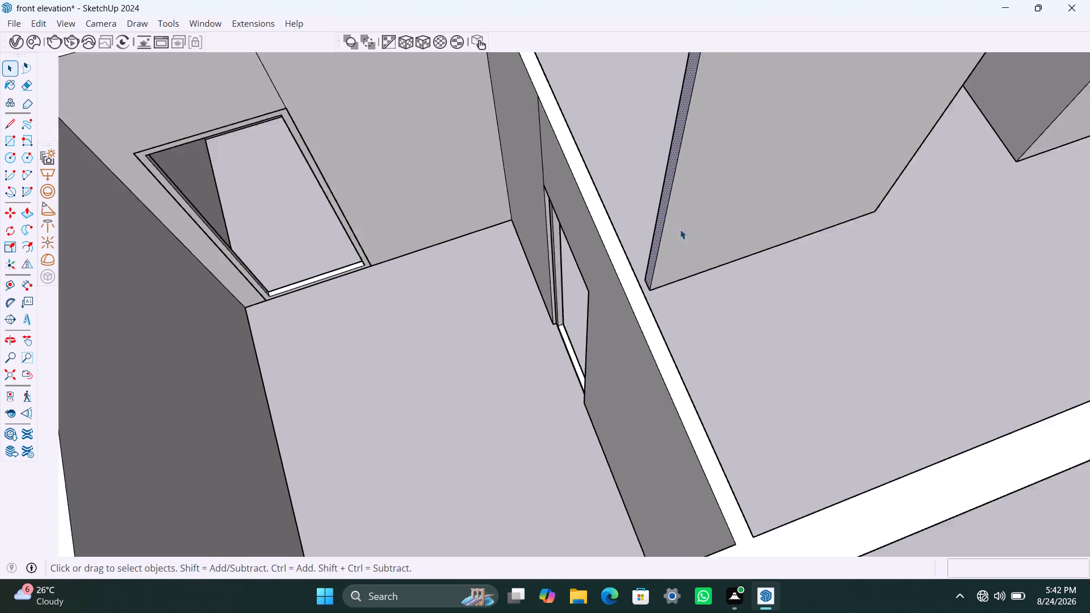
pyautogui.moveTo(687, 244); pyautogui.dragTo(588, 249, button='middle')
pyautogui.scroll(4, 647, 259)
pyautogui.moveTo(666, 270); pyautogui.dragTo(711, 277, button='middle')
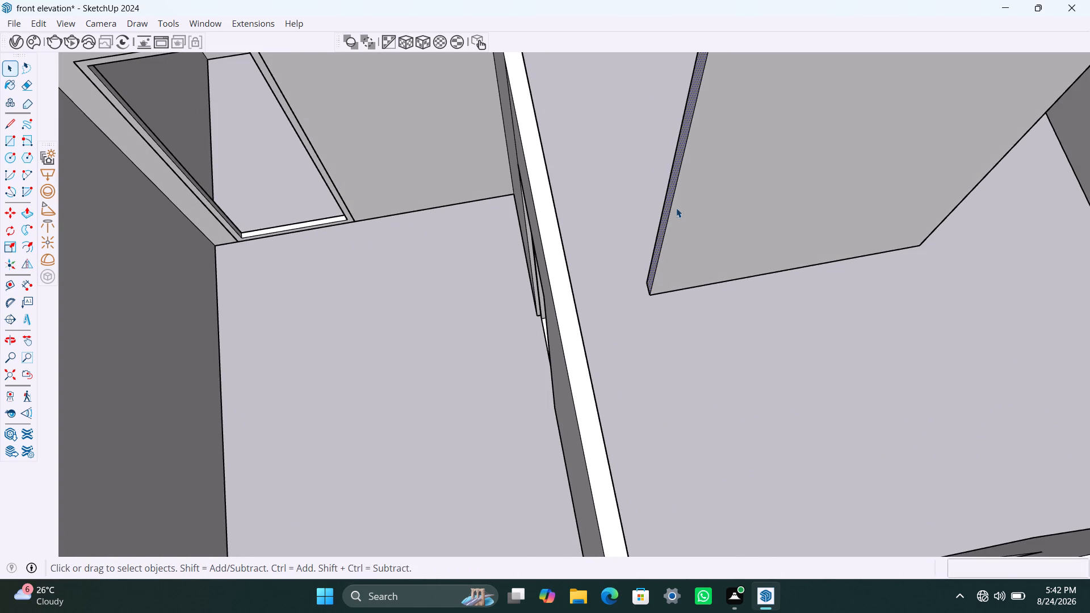
pyautogui.click(673, 187)
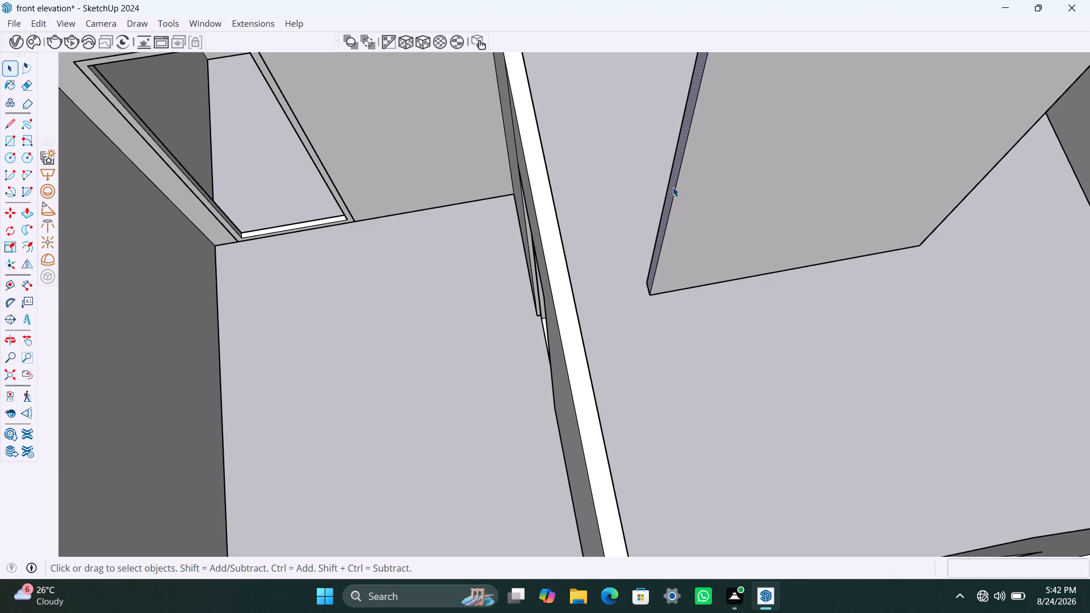
pyautogui.press('p')
pyautogui.click(673, 187)
pyautogui.press('1')
pyautogui.hotkey('shift', '"')
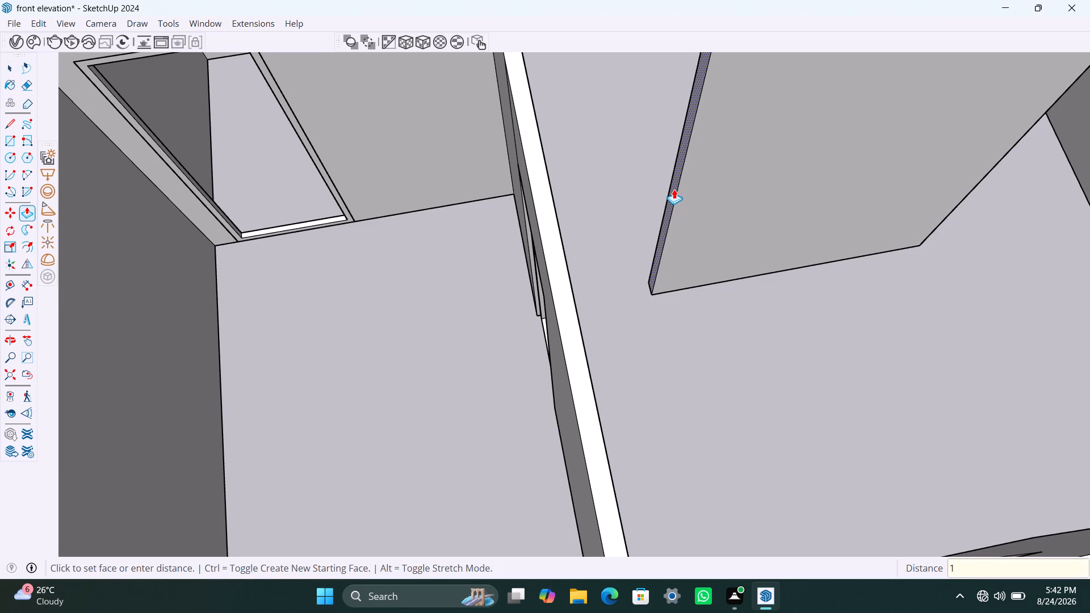
pyautogui.press('Return')
pyautogui.press('space')
# Copy the short top edge of the partition's end face 3' down the face.
pyautogui.scroll(-3, 678, 337)
pyautogui.moveTo(666, 349); pyautogui.dragTo(577, 304, button='middle')
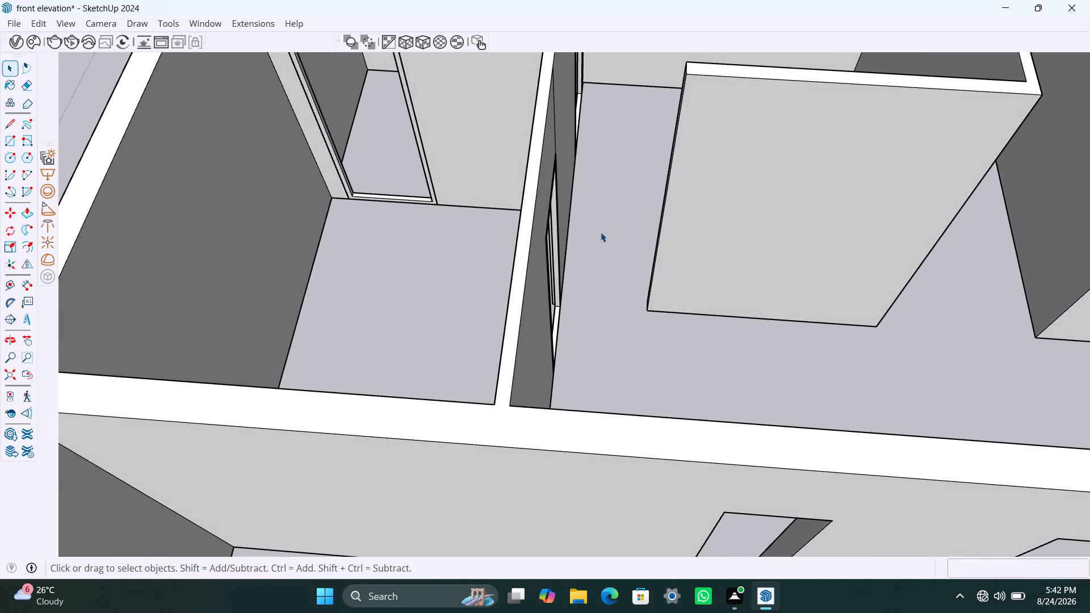
pyautogui.scroll(-4, 617, 242)
pyautogui.keyDown('shift'); pyautogui.moveTo(647, 235); pyautogui.dragTo(647, 268, button='middle'); pyautogui.keyUp('shift')
pyautogui.scroll(2, 655, 205)
pyautogui.moveTo(657, 227); pyautogui.dragTo(716, 262, button='middle')
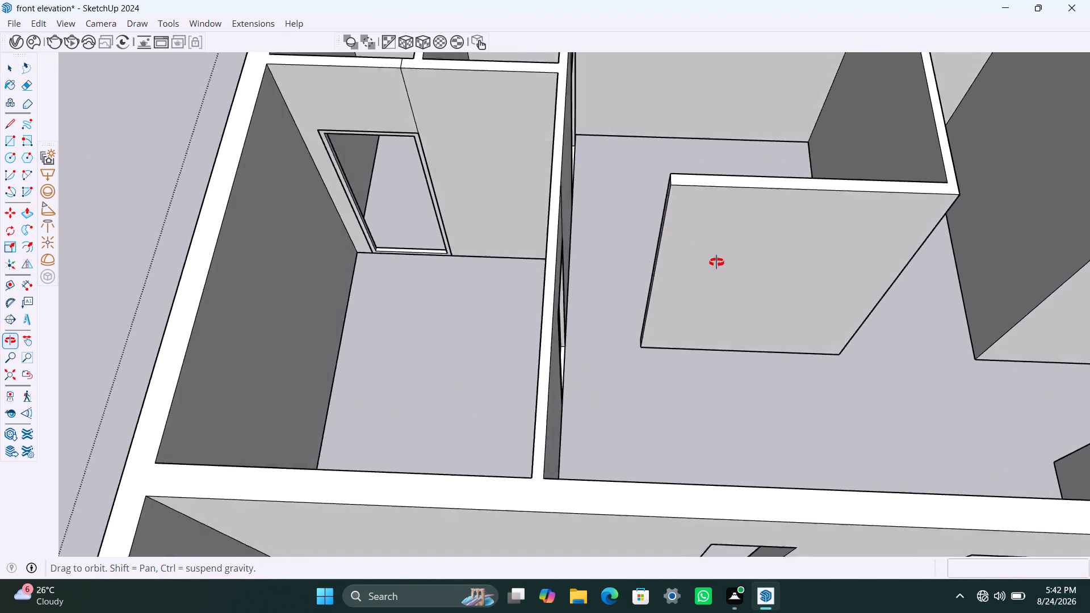
pyautogui.moveTo(716, 262); pyautogui.dragTo(721, 263, button='middle')
pyautogui.scroll(7, 707, 220)
pyautogui.click(686, 198)
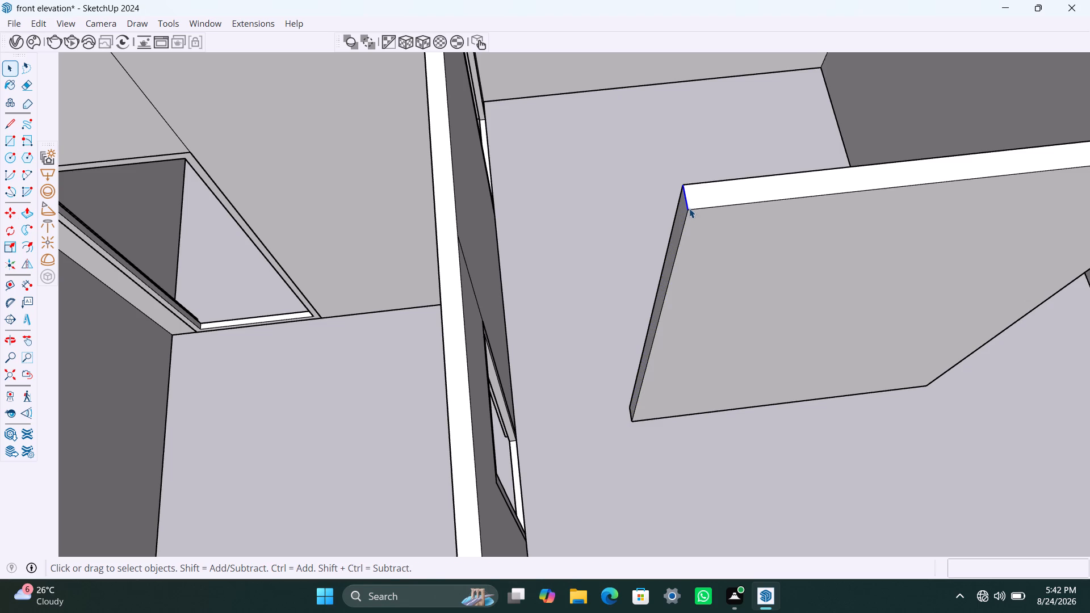
pyautogui.press('m')
pyautogui.click(689, 210)
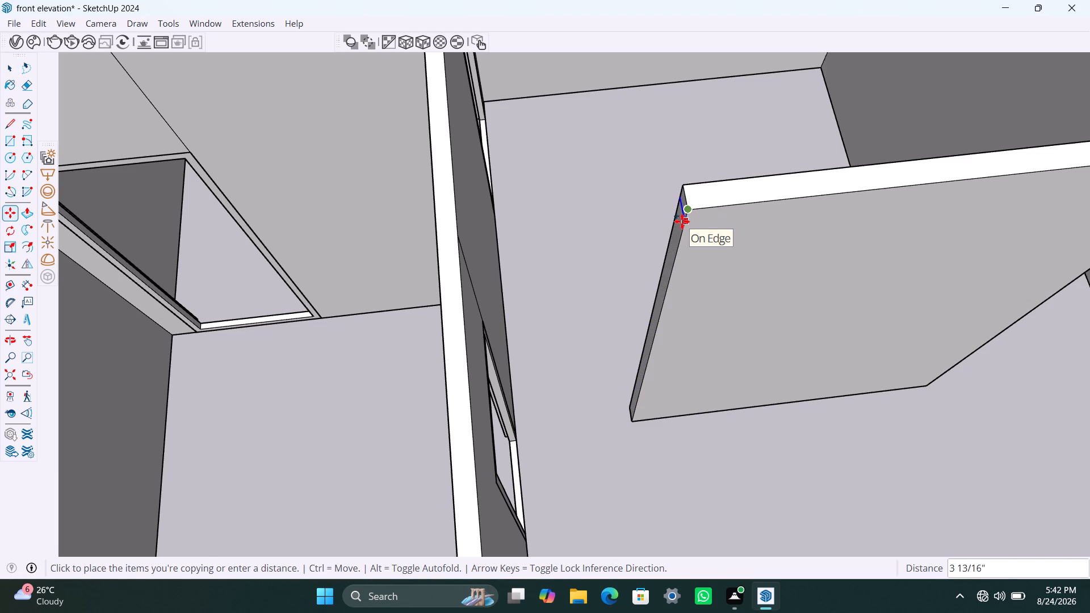
pyautogui.press('3')
pyautogui.press("'")
pyautogui.press('Return')
pyautogui.press('space')
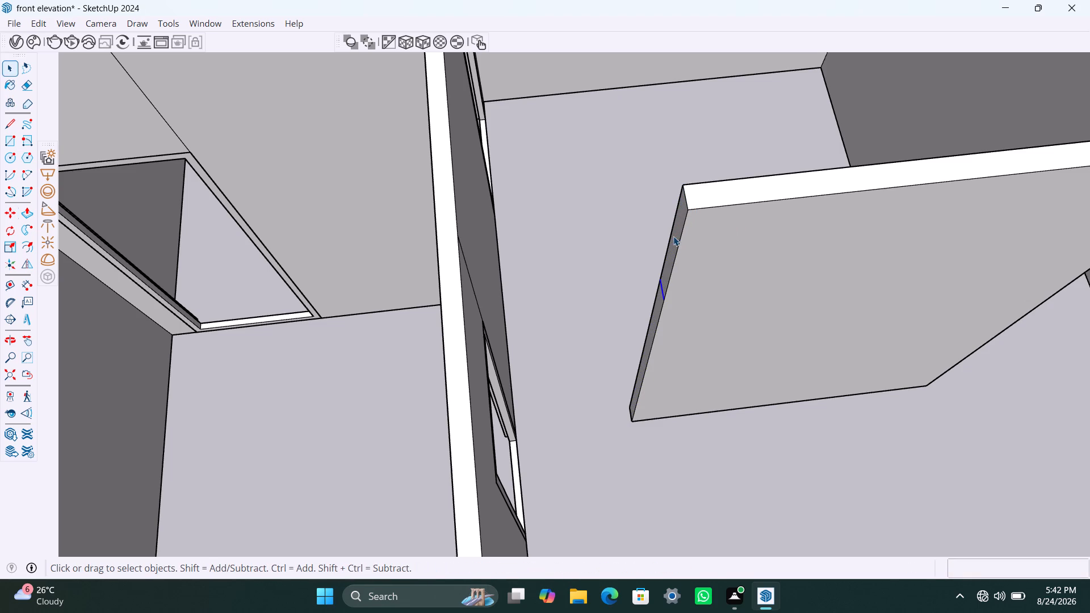
# Push/Pull the upper part of the partition's end face to the long interior wall, forming a lintel over the doorway.
pyautogui.click(673, 236)
pyautogui.click(675, 237)
pyautogui.press('p')
pyautogui.click(675, 239)
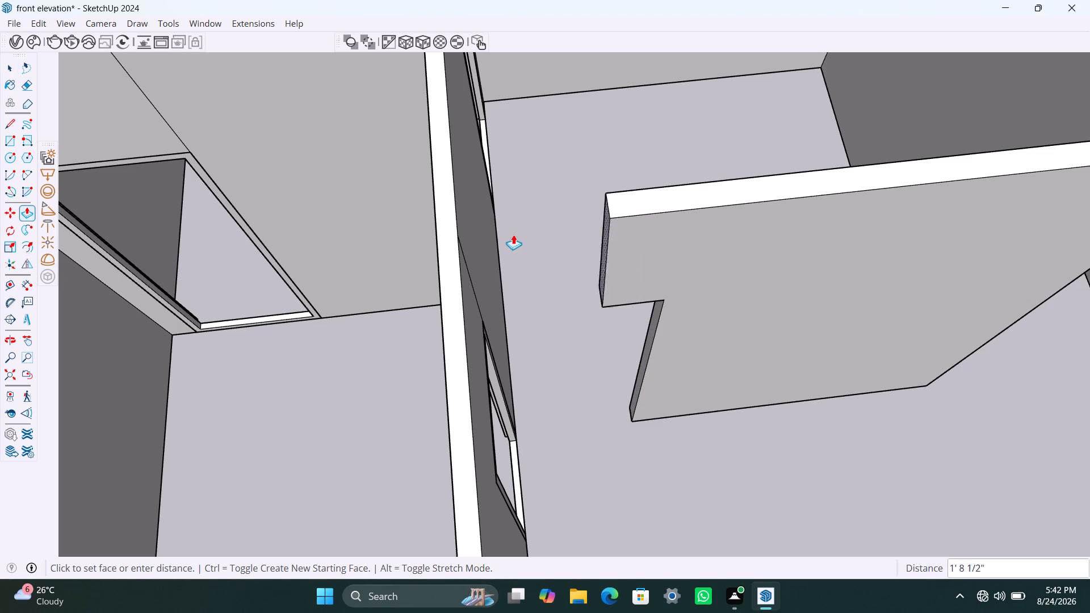
pyautogui.click(461, 245)
pyautogui.press('space')
# Draw a rectangle filling the doorway below the new lintel and make its face and edges a group.
pyautogui.scroll(-4, 532, 201)
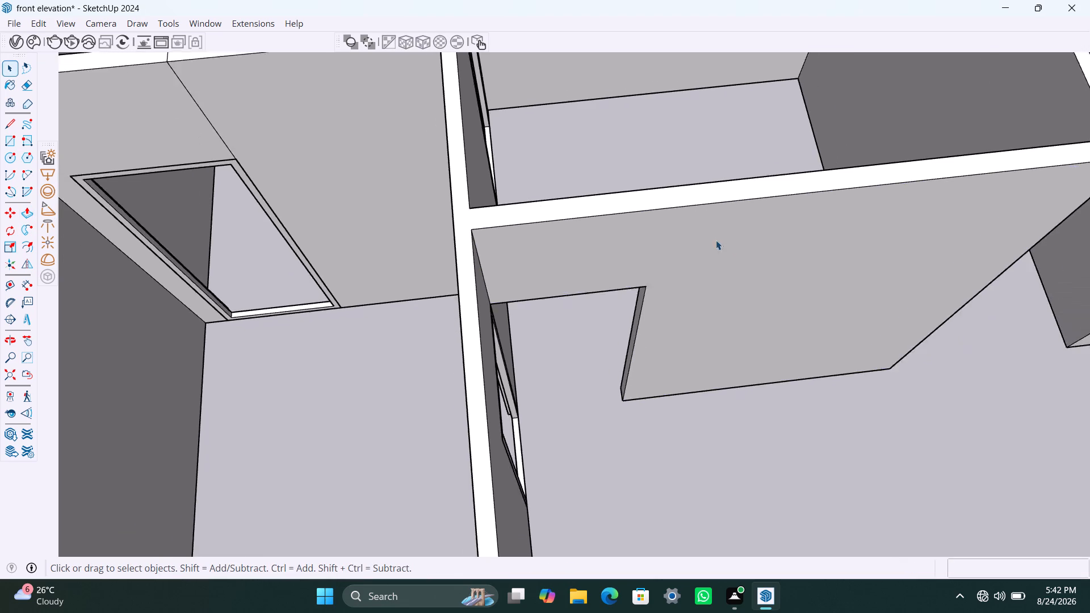
pyautogui.scroll(-4, 741, 229)
pyautogui.moveTo(680, 314); pyautogui.dragTo(603, 238, button='middle')
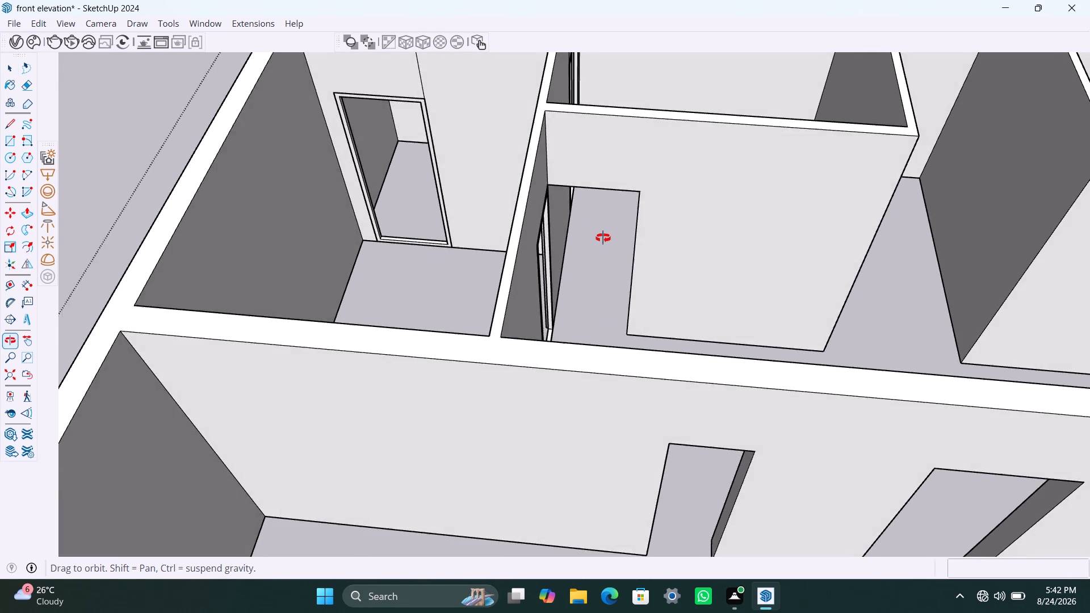
pyautogui.moveTo(603, 238); pyautogui.dragTo(601, 243, button='middle')
pyautogui.press('r')
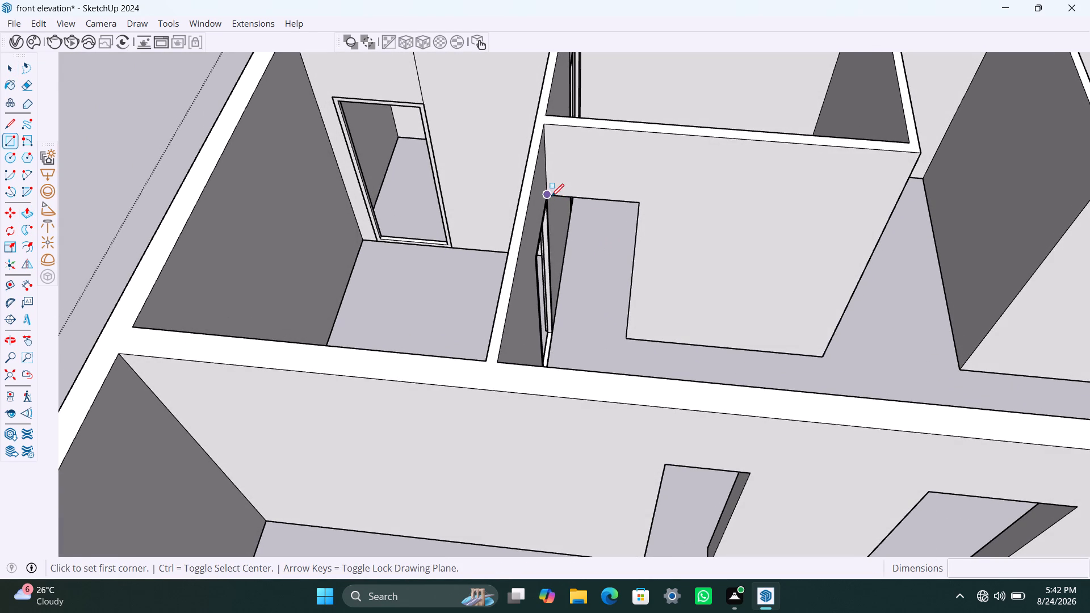
pyautogui.click(551, 196)
pyautogui.click(626, 339)
pyautogui.press('space')
pyautogui.doubleClick(611, 295)
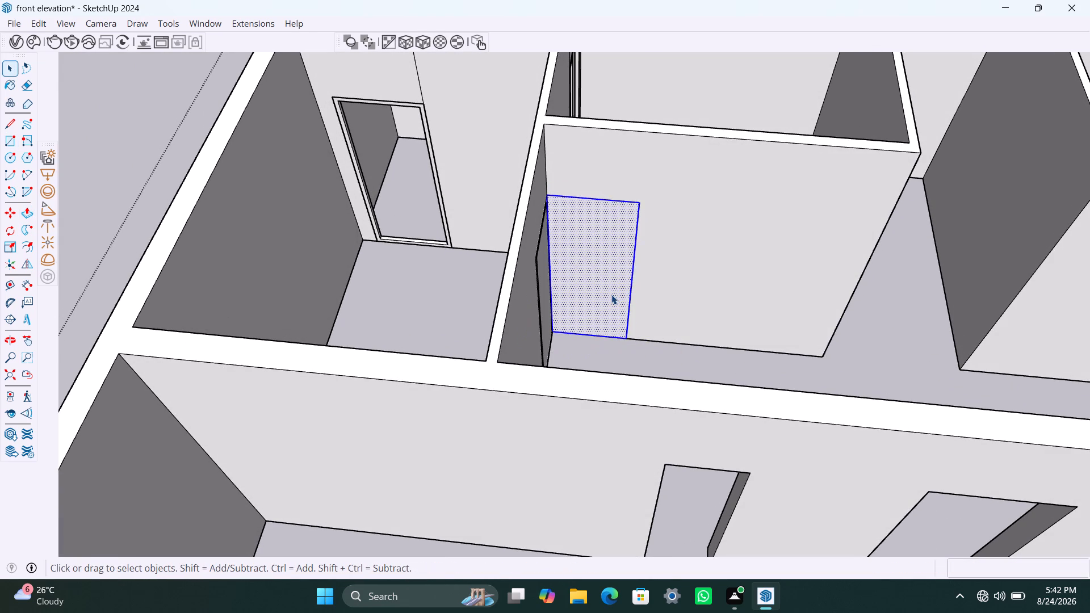
pyautogui.rightClick(611, 295)
pyautogui.click(670, 130)
# Open the doorway group, offset its face 2" inward and delete the inner face to leave a frame.
pyautogui.doubleClick(596, 273)
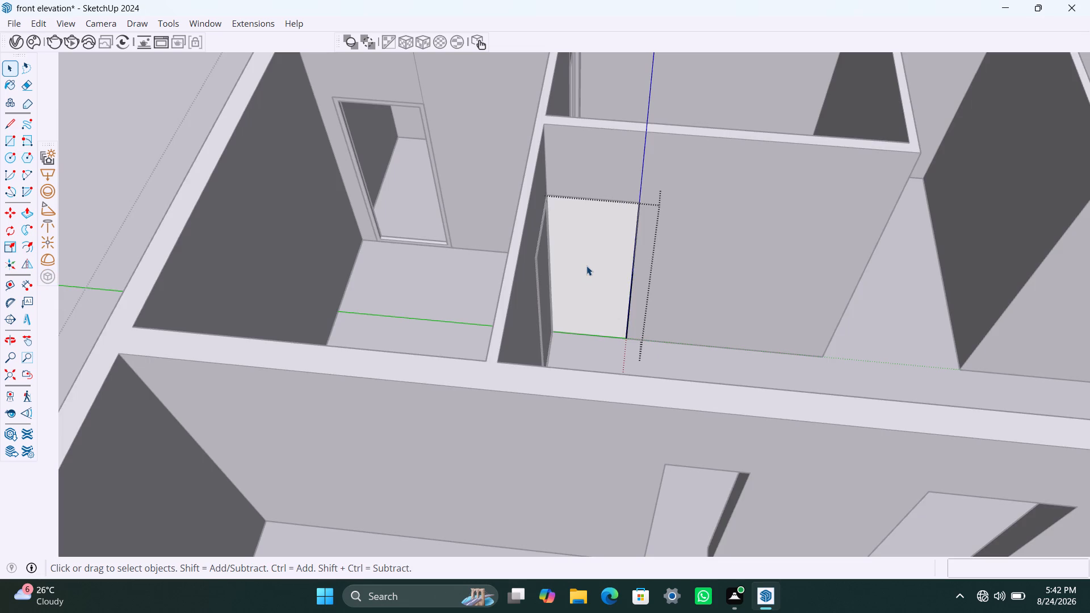
pyautogui.click(586, 266)
pyautogui.press('f')
pyautogui.click(582, 258)
pyautogui.press('2')
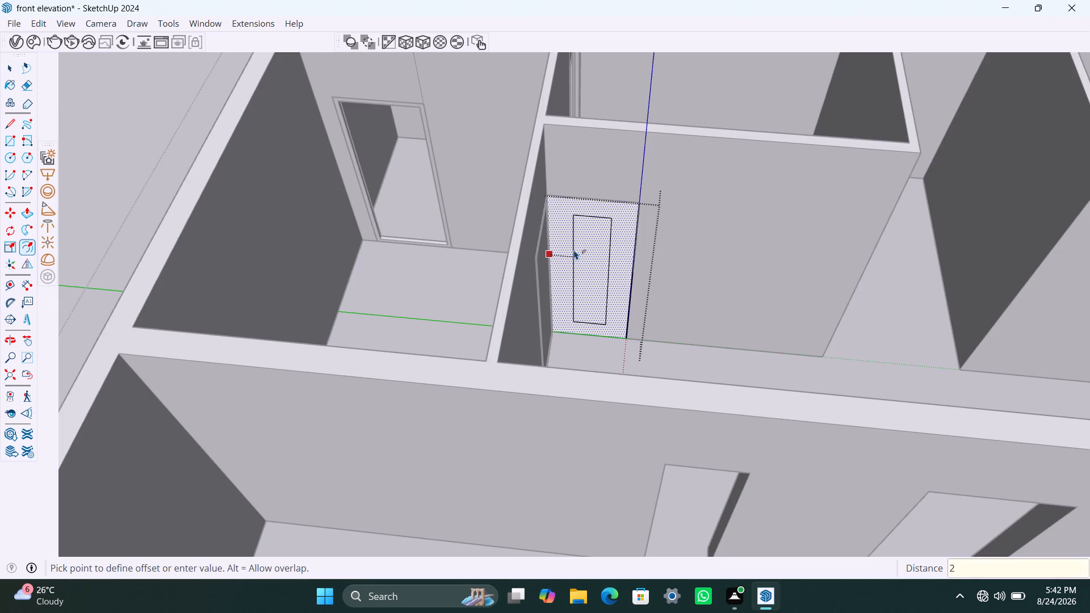
pyautogui.hotkey('shift', '"')
pyautogui.press('Return')
pyautogui.press('space')
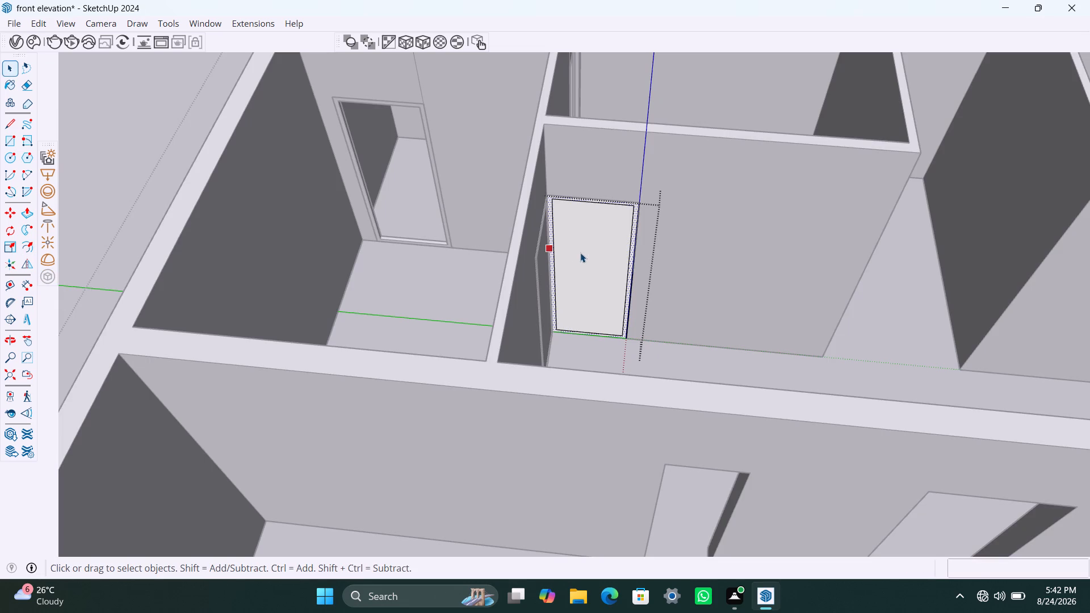
pyautogui.click(580, 253)
pyautogui.press('Delete')
# Push/Pull the door frame face 2" thick and exit its group.
pyautogui.scroll(6, 554, 318)
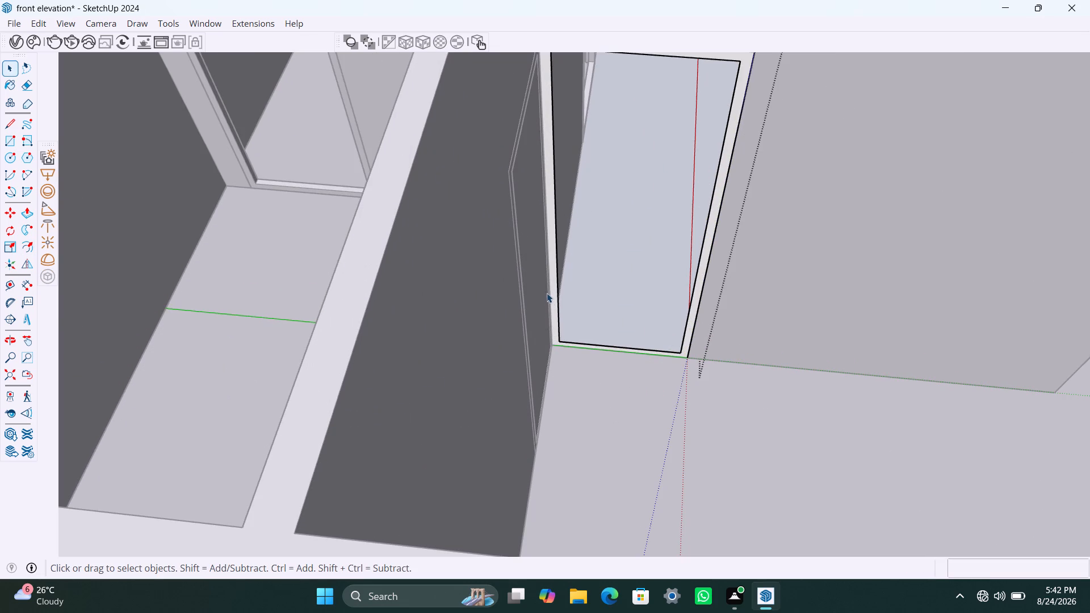
pyautogui.click(553, 277)
pyautogui.press('p')
pyautogui.click(553, 277)
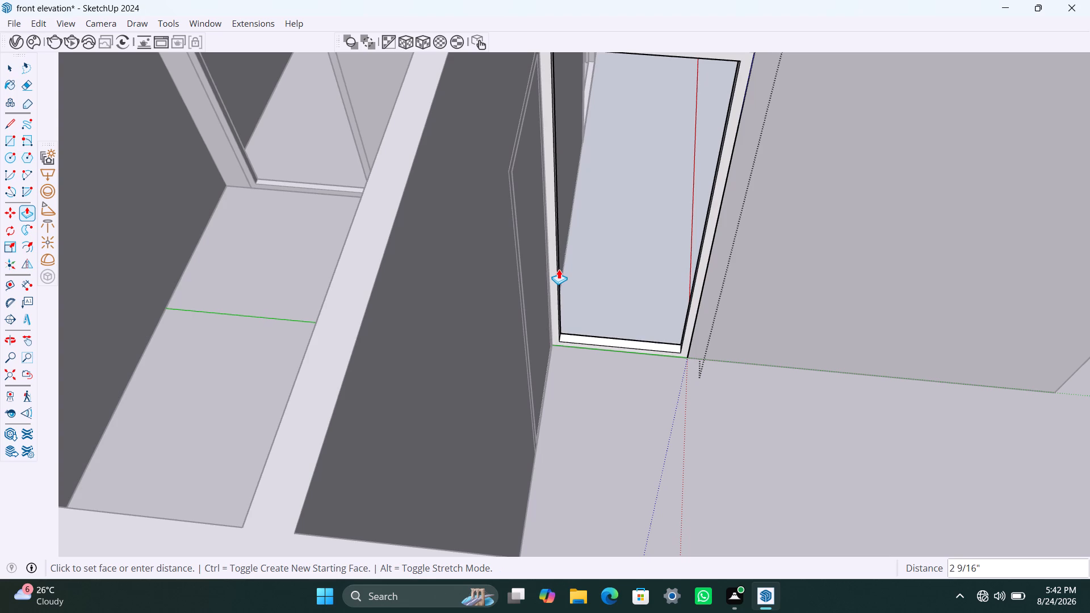
pyautogui.write('2"')
pyautogui.press('Return')
pyautogui.press('space')
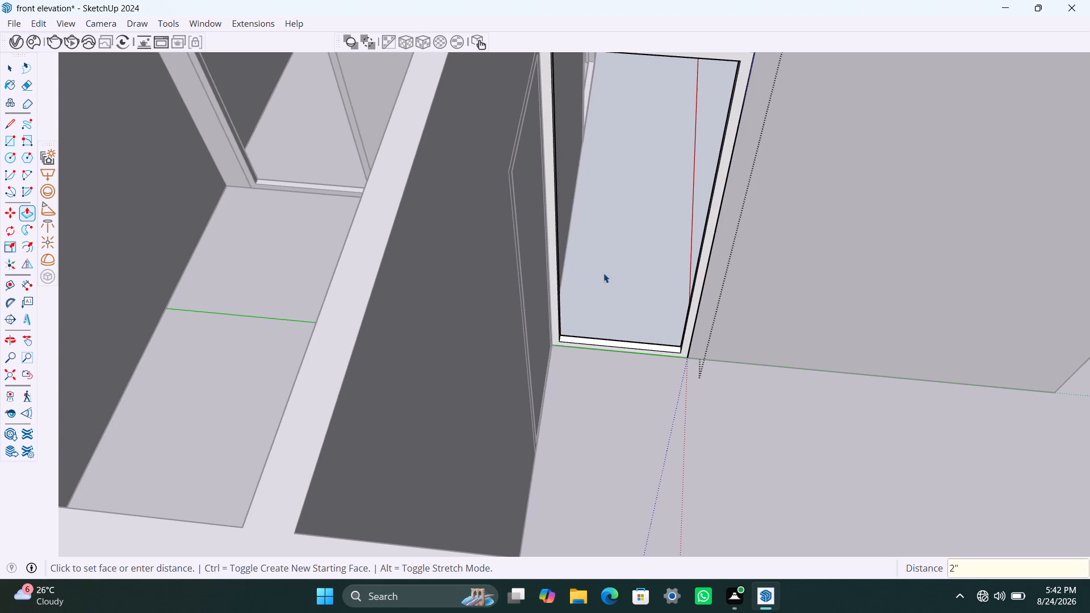
pyautogui.click(617, 266)
pyautogui.click(622, 270)
pyautogui.click(711, 382)
pyautogui.click(716, 388)
# Delete the leftover light-blue face behind the new door frame.
pyautogui.click(660, 319)
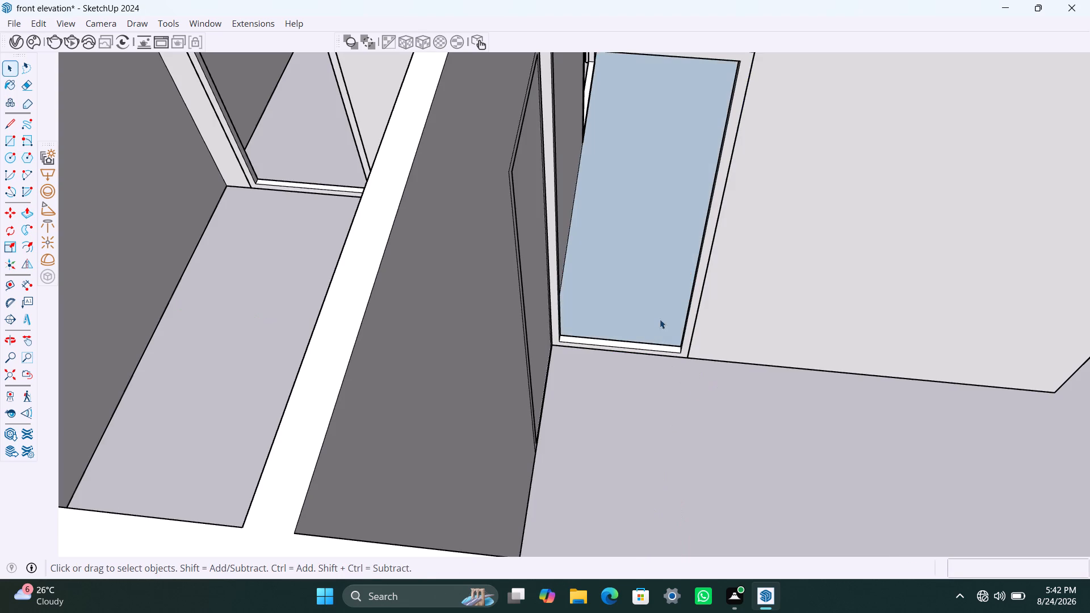
pyautogui.press('Delete')
# Copy the top edge of the short partition's free end 3' down its end face, near the windowed rooms.
pyautogui.scroll(-15, 657, 339)
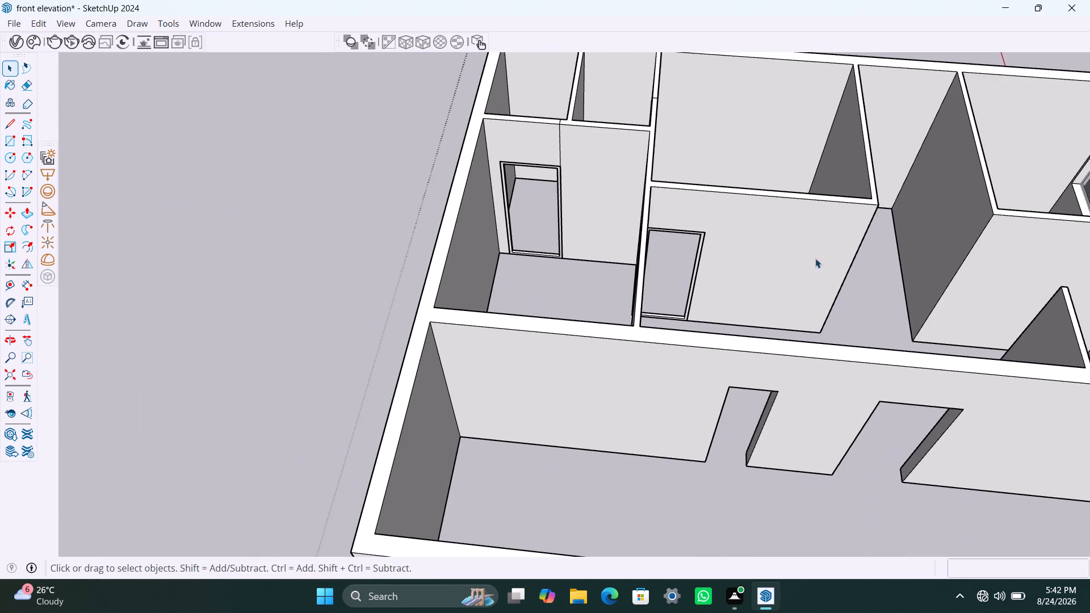
pyautogui.keyDown('shift'); pyautogui.moveTo(853, 261); pyautogui.dragTo(583, 258, button='middle'); pyautogui.keyUp('shift')
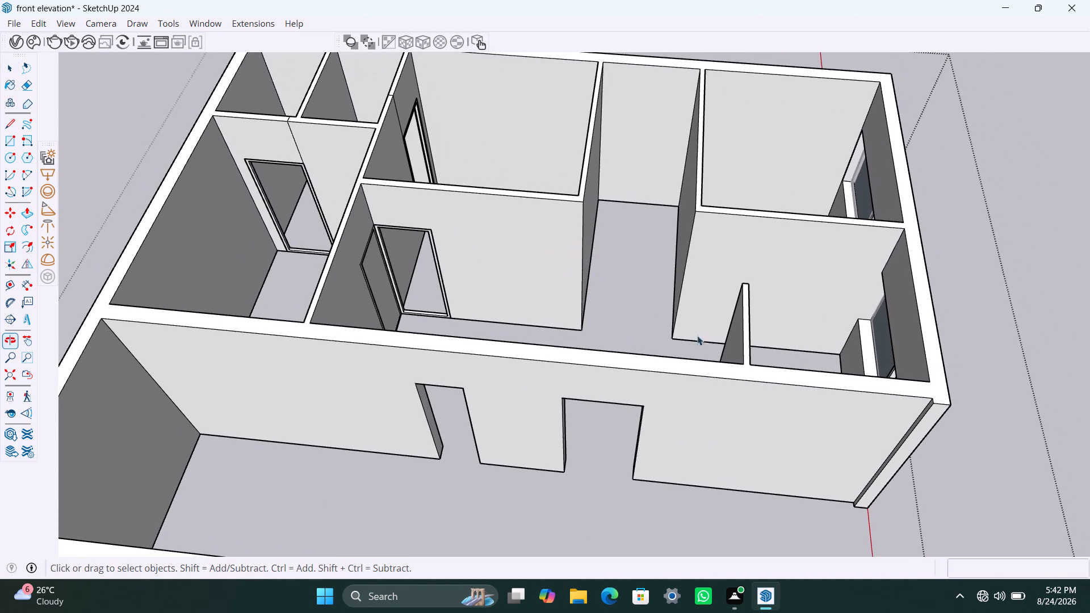
pyautogui.moveTo(640, 315); pyautogui.dragTo(984, 345, button='middle')
pyautogui.moveTo(601, 249); pyautogui.dragTo(756, 287, button='middle')
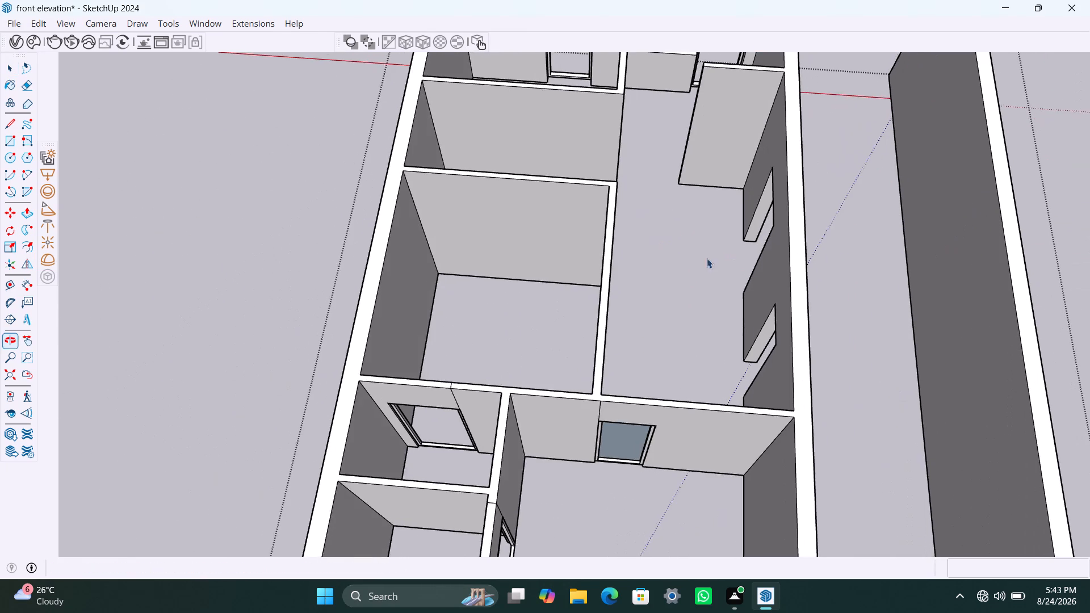
pyautogui.moveTo(631, 142); pyautogui.dragTo(646, 248, button='middle')
pyautogui.scroll(3, 704, 208)
pyautogui.moveTo(707, 232); pyautogui.dragTo(755, 249, button='middle')
pyautogui.scroll(4, 720, 185)
pyautogui.click(724, 150)
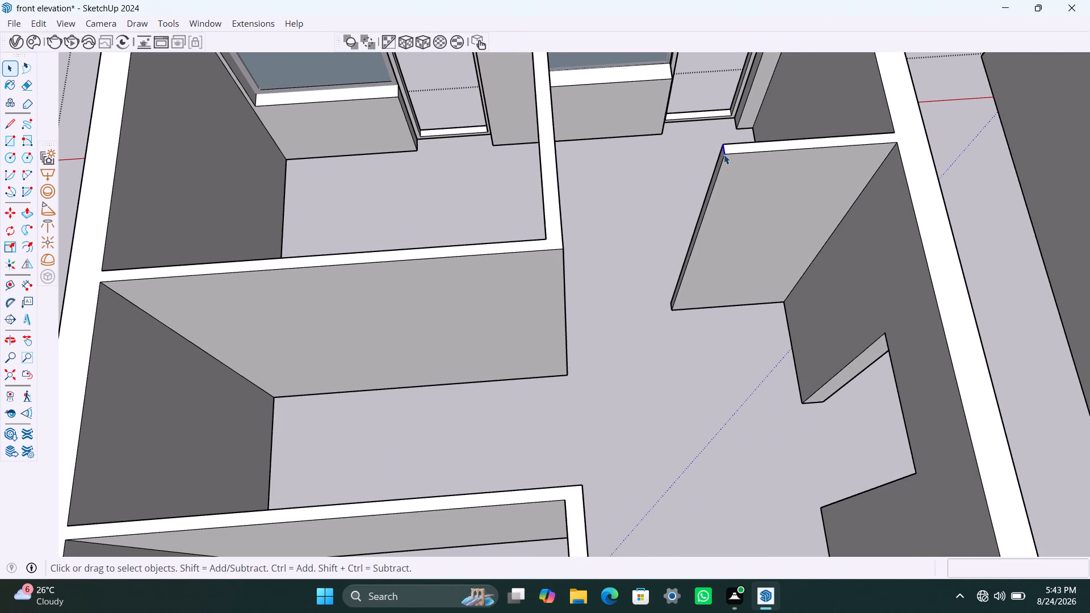
pyautogui.scroll(-4, 706, 200)
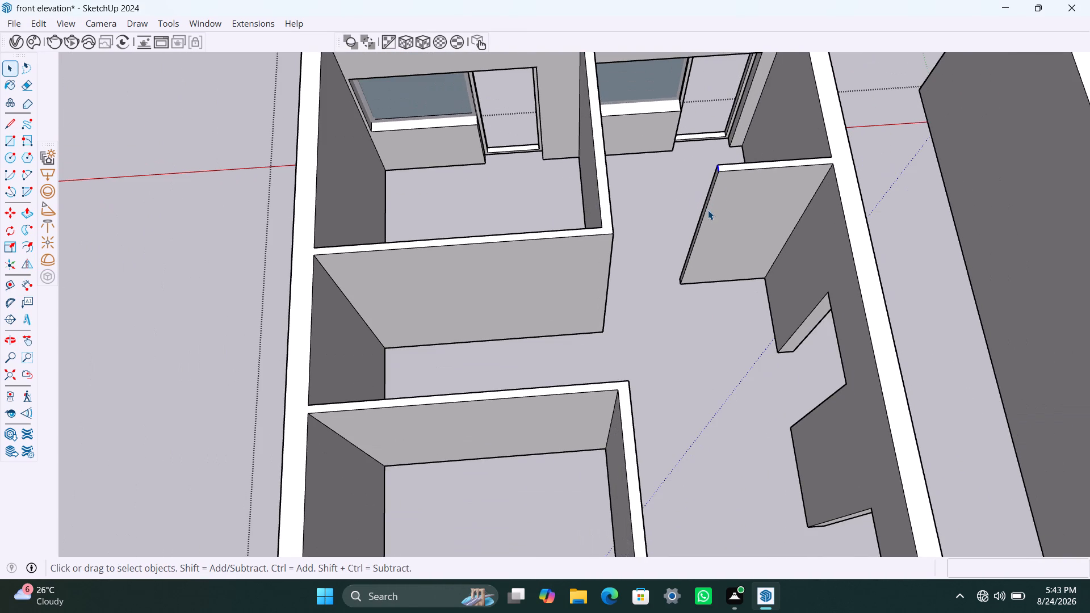
pyautogui.press('m')
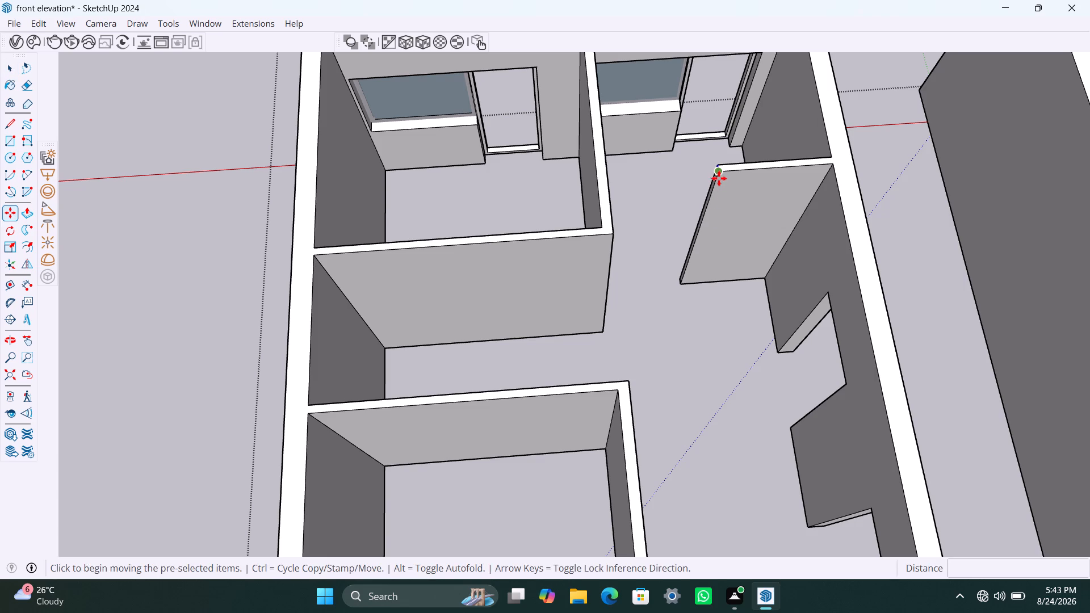
pyautogui.click(719, 174)
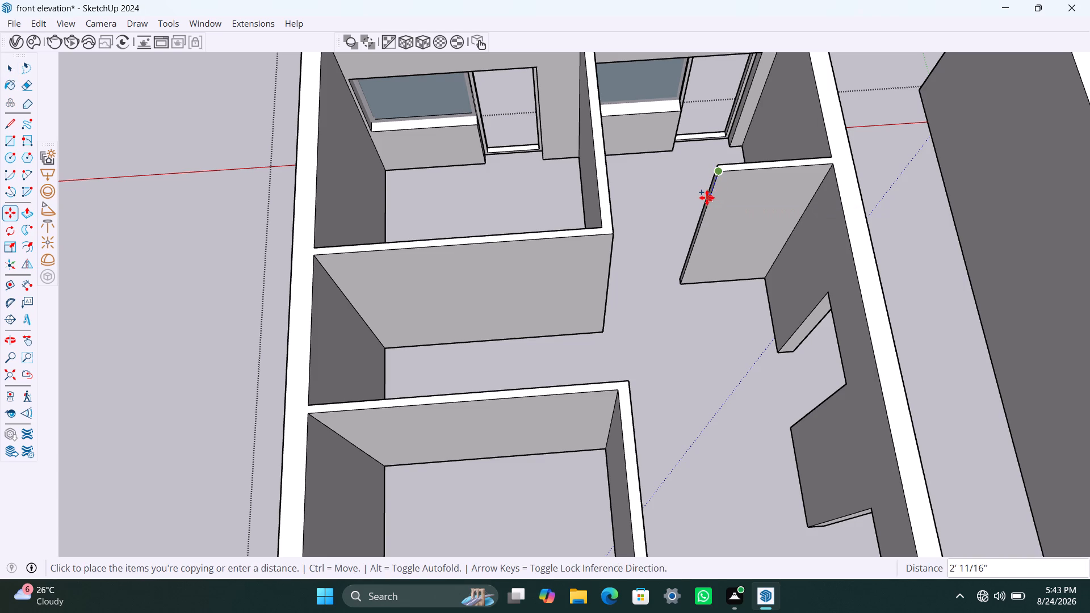
pyautogui.press('3')
pyautogui.press("'")
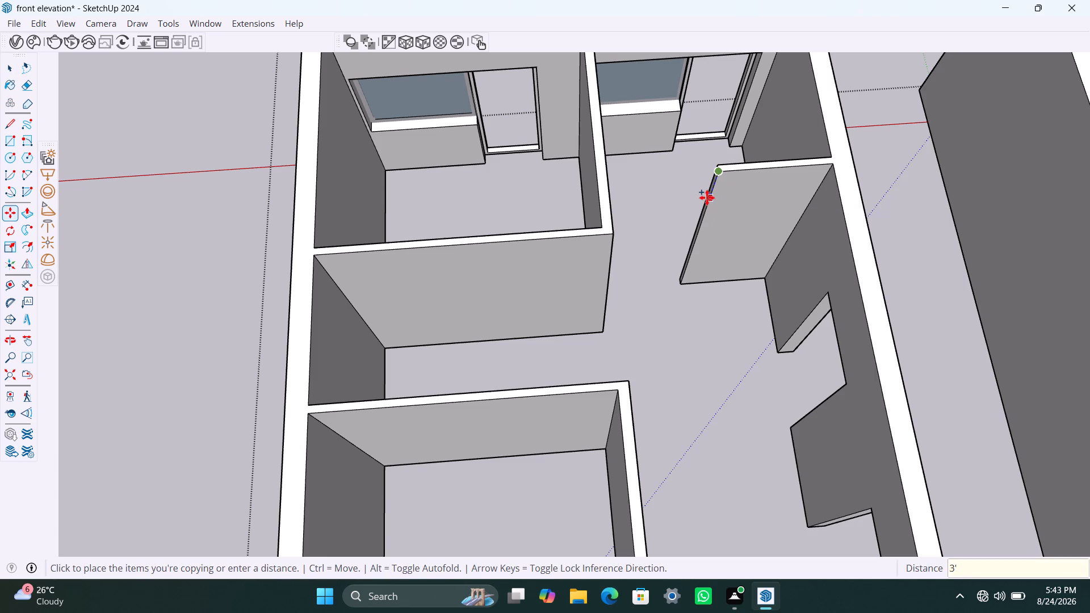
pyautogui.press('Return')
pyautogui.press('space')
# Push/Pull the upper part of the partition's end face 4' across to the facing wall to form a lintel.
pyautogui.scroll(5, 706, 201)
pyautogui.click(711, 192)
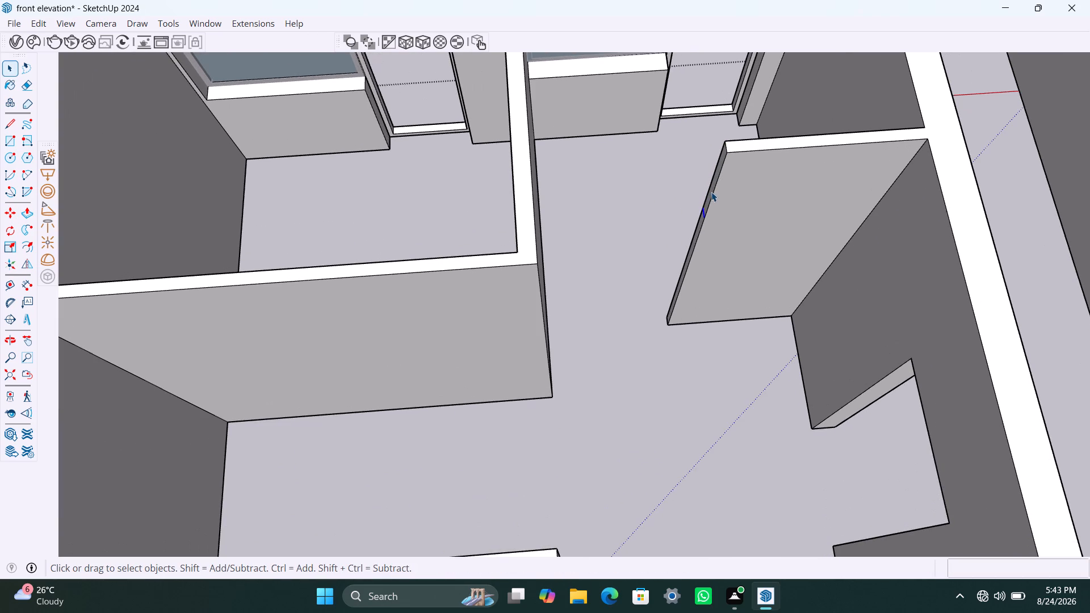
pyautogui.click(711, 192)
pyautogui.scroll(4, 711, 192)
pyautogui.click(714, 183)
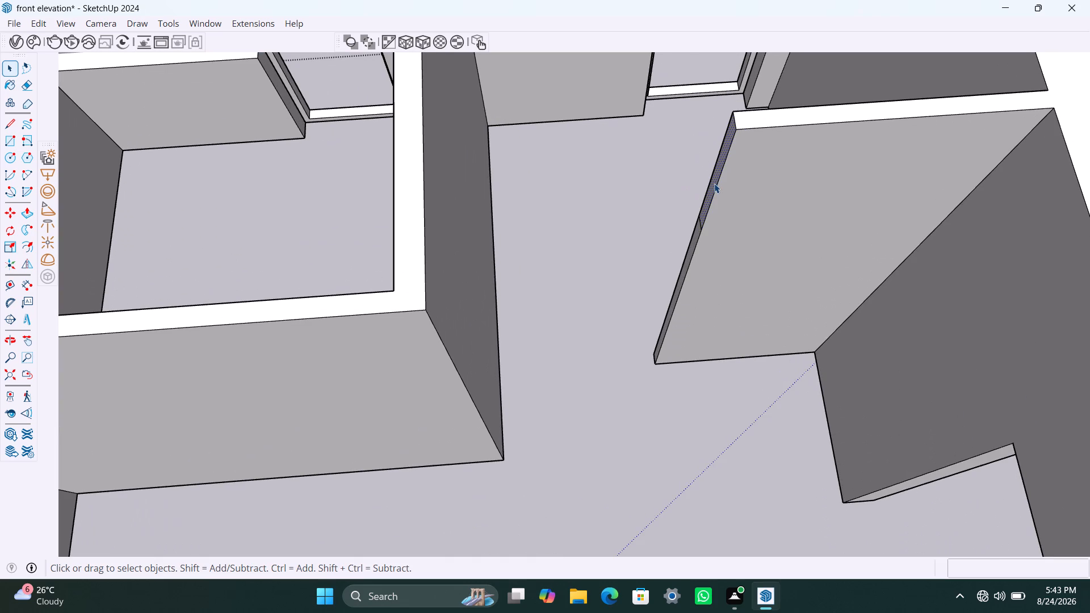
pyautogui.press('p')
pyautogui.click(714, 183)
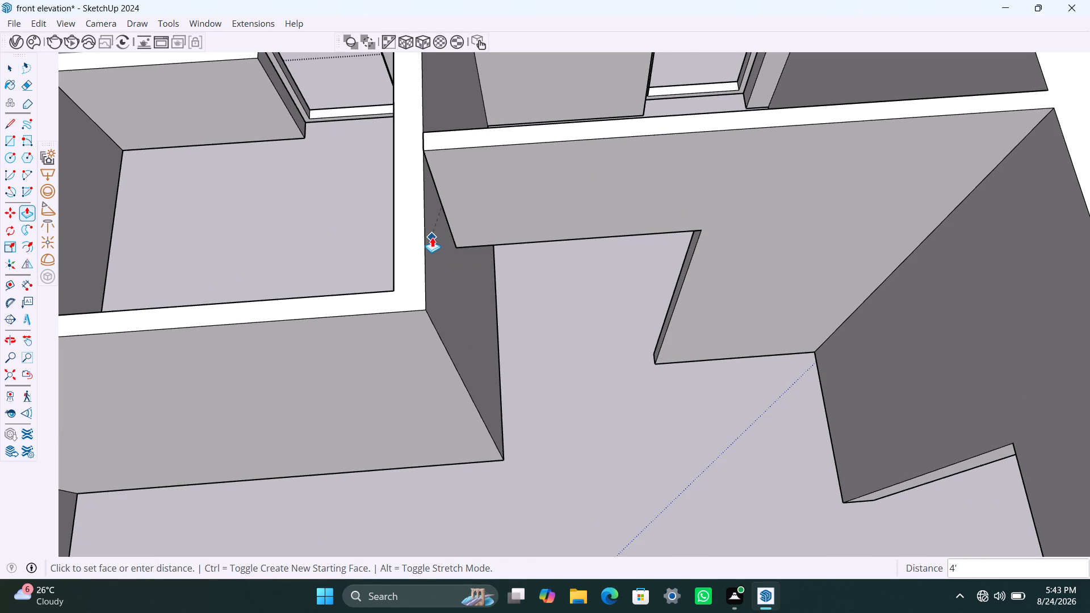
pyautogui.click(426, 241)
pyautogui.press('space')
# Delete the leftover face inside the door frame on the partition adjoining the other framed doorway.
pyautogui.scroll(-9, 504, 226)
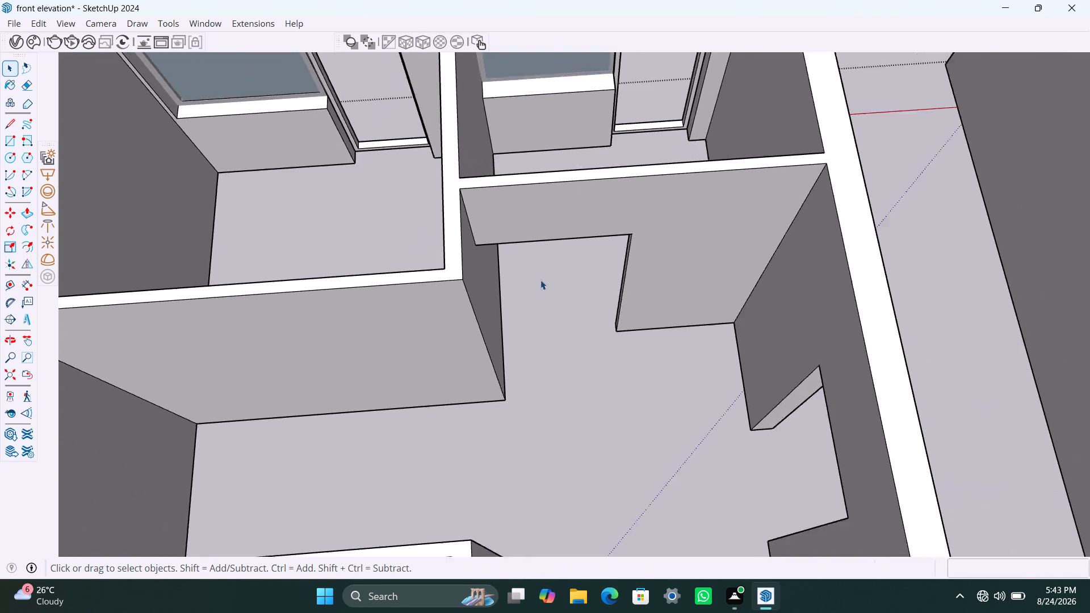
pyautogui.scroll(-3, 540, 280)
pyautogui.moveTo(639, 406); pyautogui.dragTo(215, 302, button='middle')
pyautogui.scroll(-5, 330, 272)
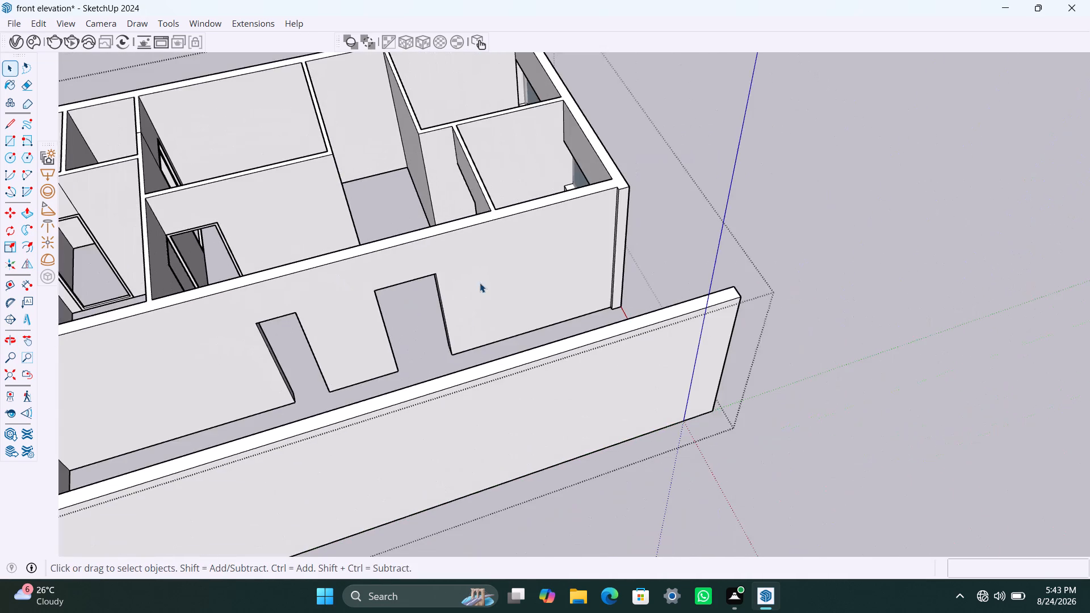
pyautogui.moveTo(483, 278); pyautogui.dragTo(424, 312, button='middle')
pyautogui.scroll(-3, 454, 226)
pyautogui.moveTo(462, 270); pyautogui.dragTo(404, 295, button='middle')
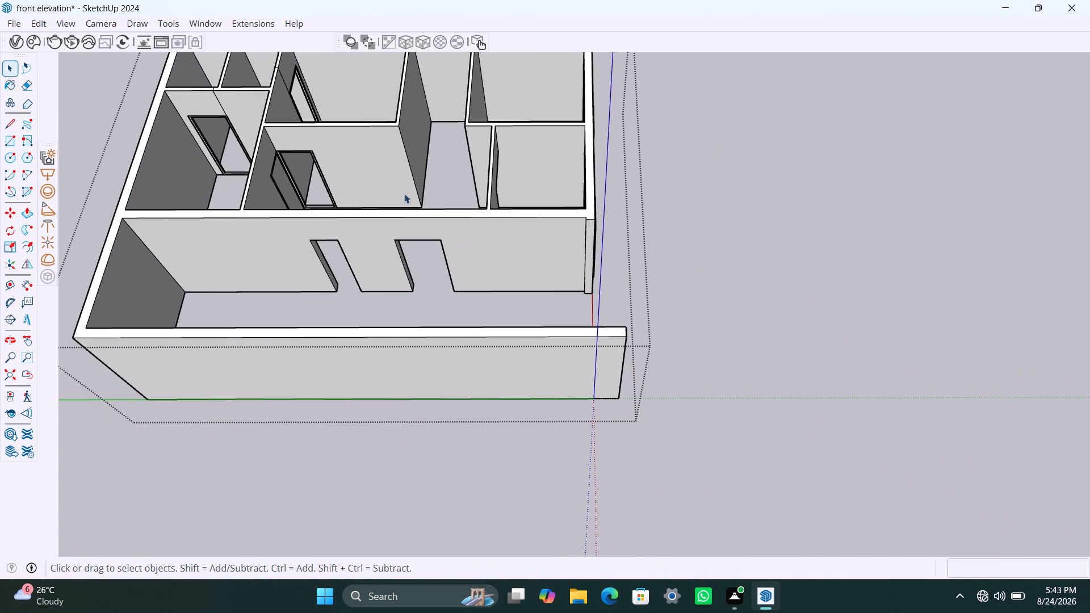
pyautogui.scroll(3, 274, 183)
pyautogui.moveTo(286, 186); pyautogui.dragTo(106, 244, button='middle')
pyautogui.scroll(1, 110, 242)
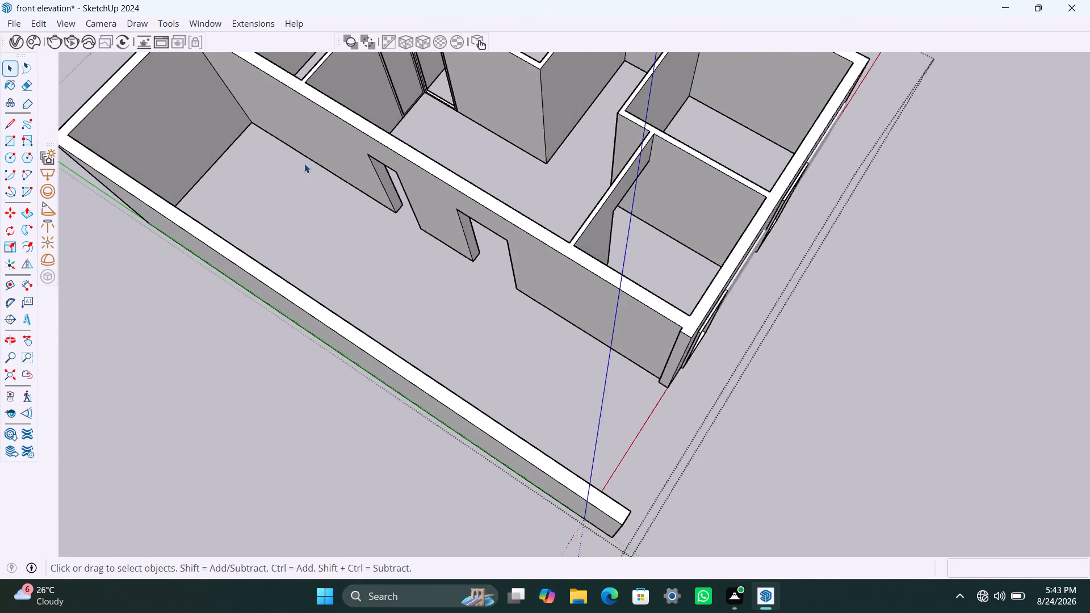
pyautogui.moveTo(471, 120); pyautogui.dragTo(447, 216, button='middle')
pyautogui.scroll(5, 400, 185)
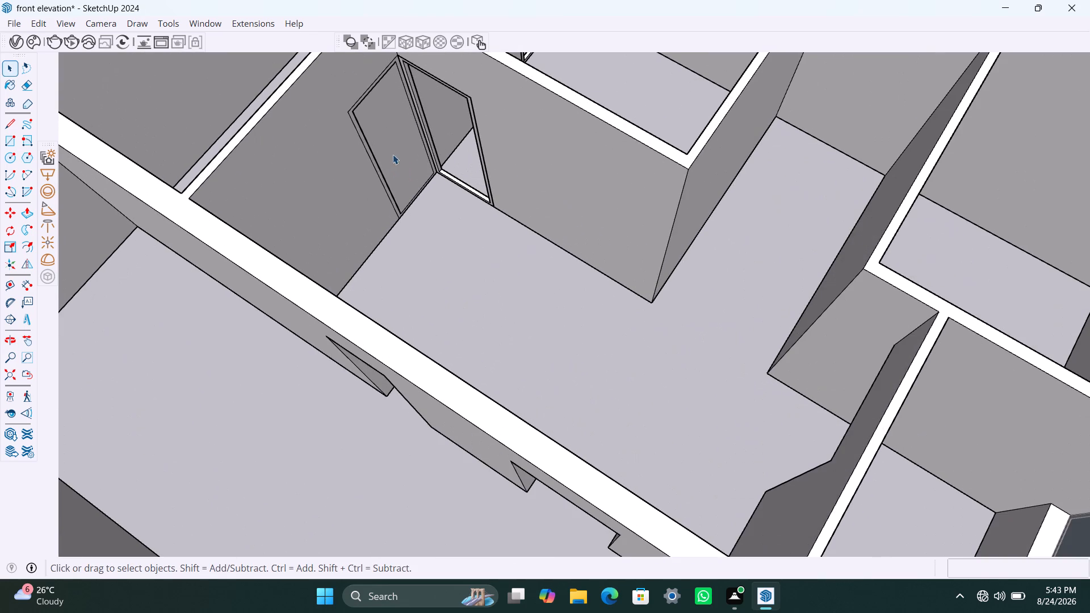
pyautogui.click(393, 154)
pyautogui.press('Delete')
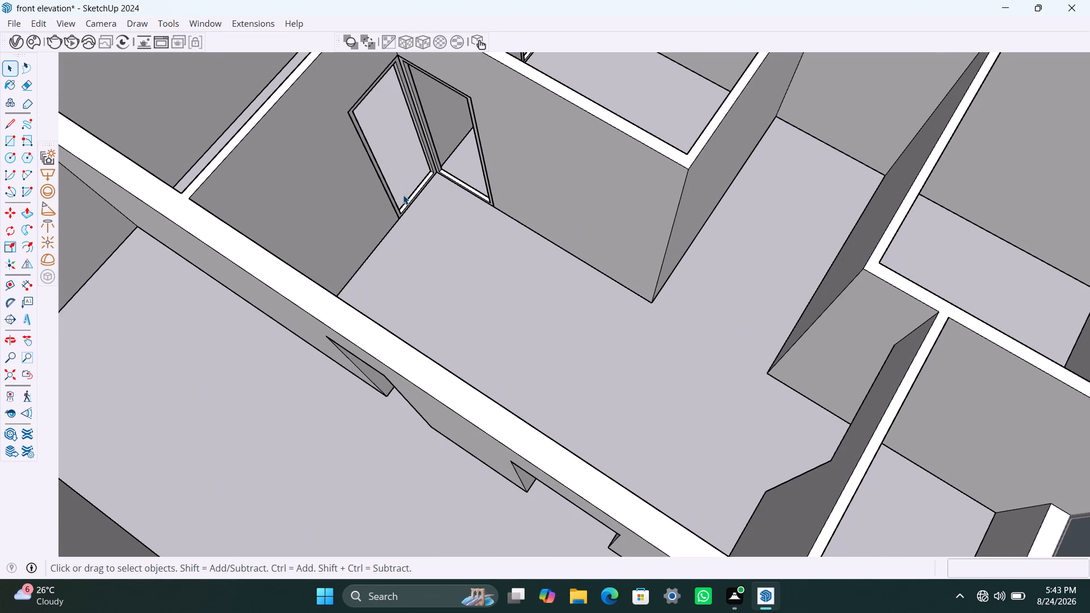
# Draw a rectangle filling the wider doorway in the long wall and make its face and edges a group.
pyautogui.scroll(-4, 521, 285)
pyautogui.moveTo(611, 304); pyautogui.dragTo(681, 223, button='middle')
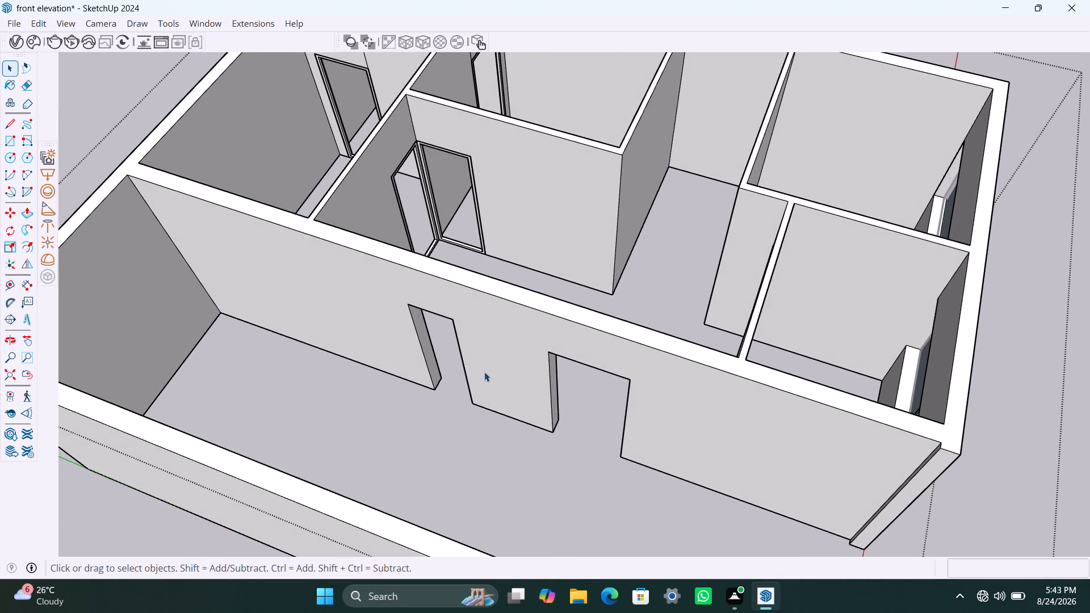
pyautogui.scroll(-3, 580, 405)
pyautogui.moveTo(582, 405); pyautogui.dragTo(647, 337, button='middle')
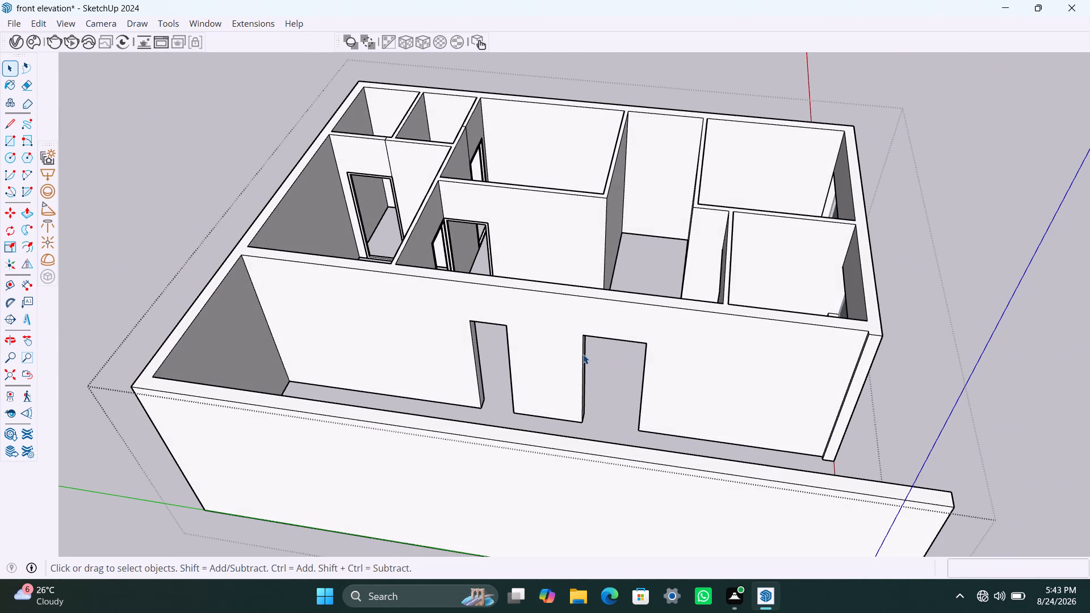
pyautogui.press('r')
pyautogui.click(584, 338)
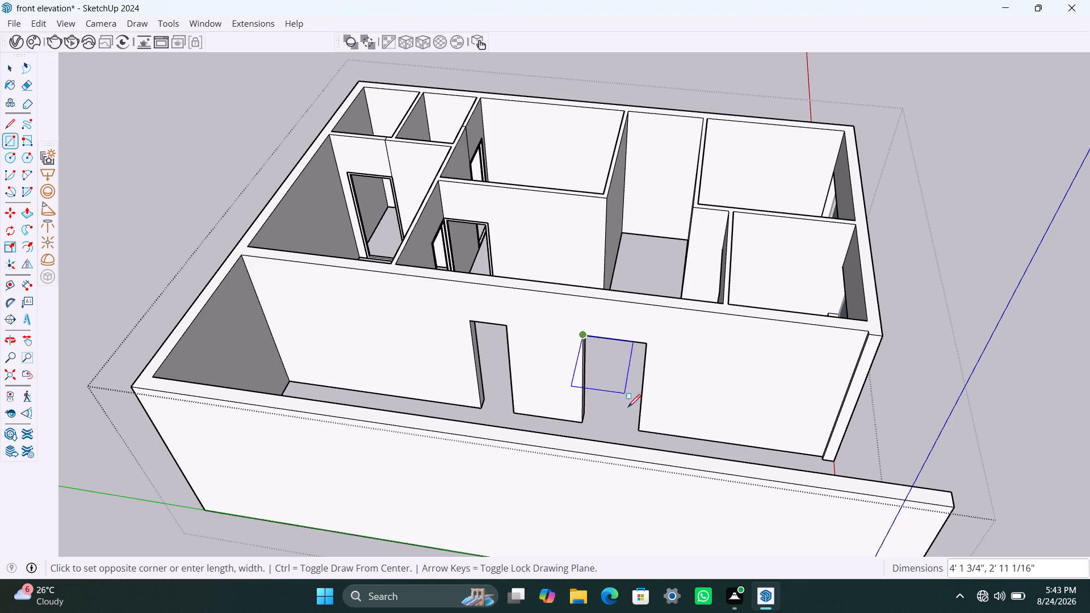
pyautogui.click(641, 431)
pyautogui.press('space')
pyautogui.doubleClick(618, 379)
pyautogui.rightClick(618, 378)
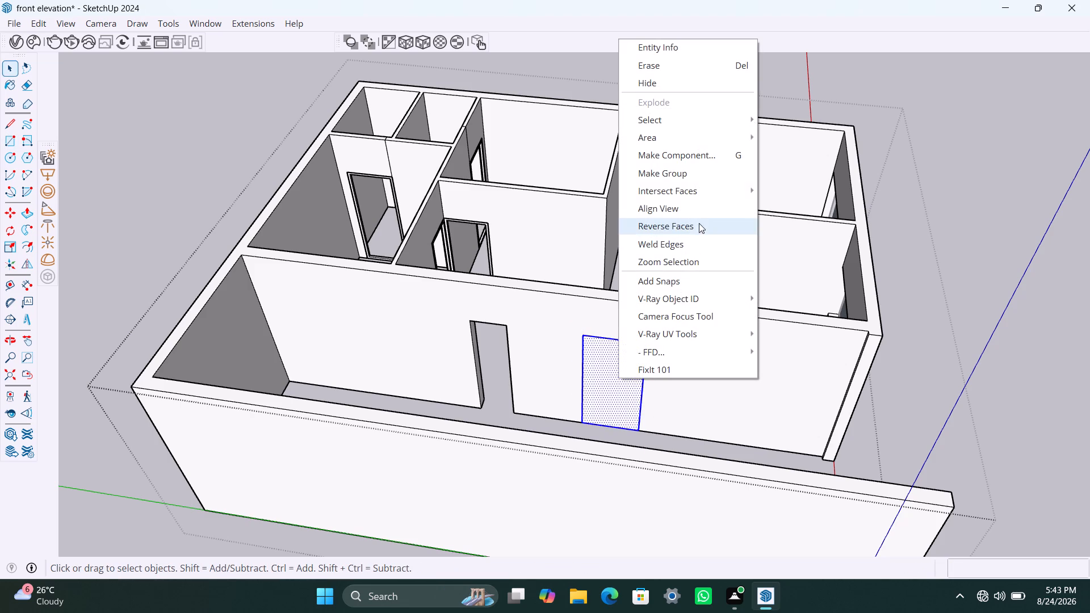
pyautogui.click(690, 178)
# Open the doorway group, offset its face 2" inward and delete the inner face to leave a frame.
pyautogui.tripleClick(613, 373)
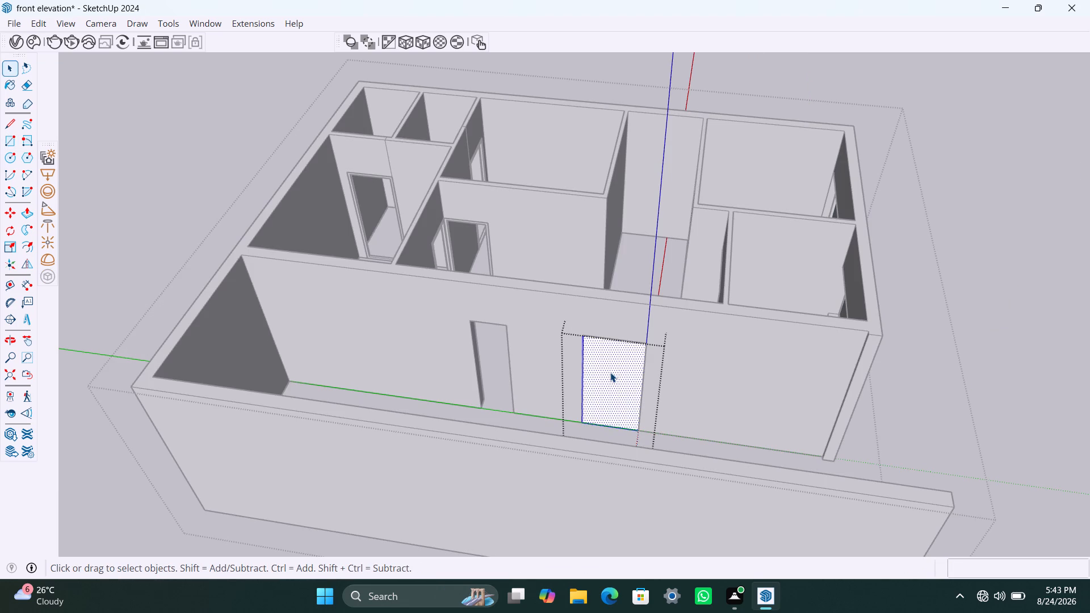
pyautogui.press('f')
pyautogui.click(601, 365)
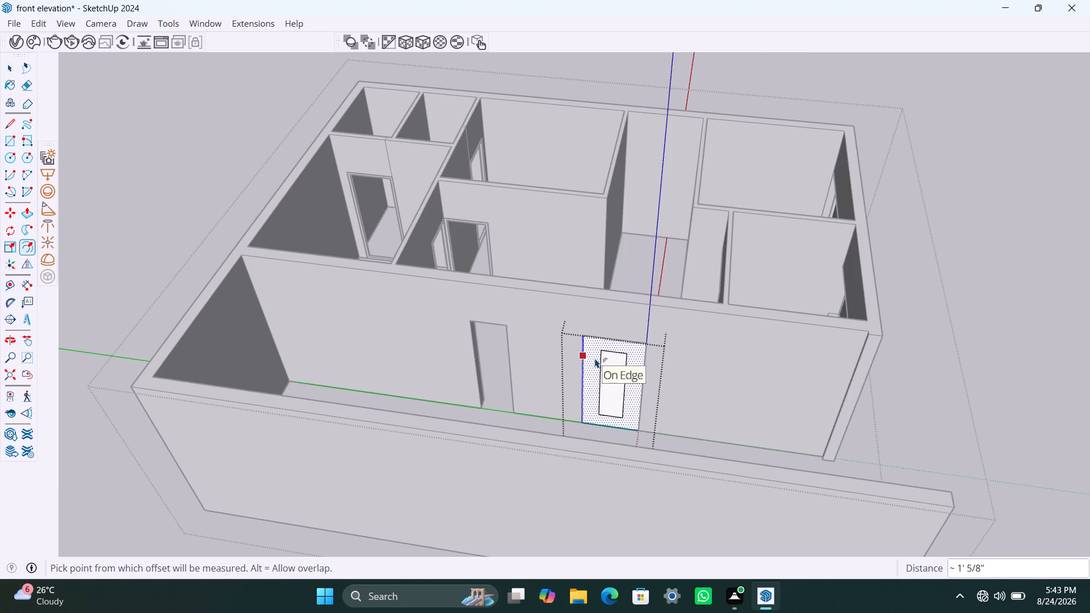
pyautogui.write('2"')
pyautogui.press('Return')
pyautogui.press('space')
pyautogui.click(609, 360)
pyautogui.press('Delete')
# Push/Pull the long wall's door frame face 2" thick and exit its group.
pyautogui.scroll(15, 591, 397)
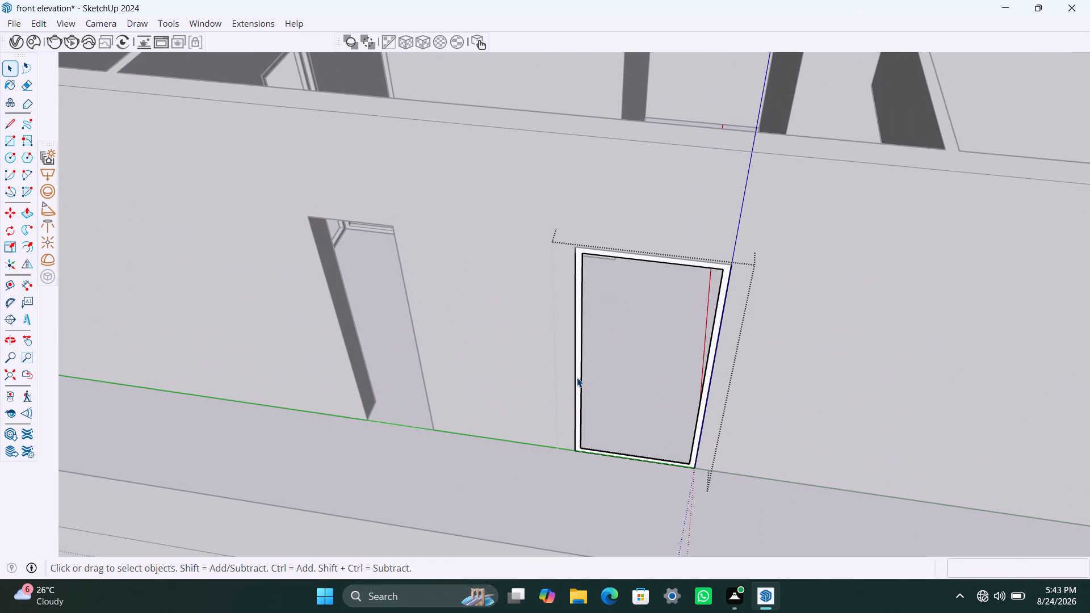
pyautogui.click(578, 370)
pyautogui.press('p')
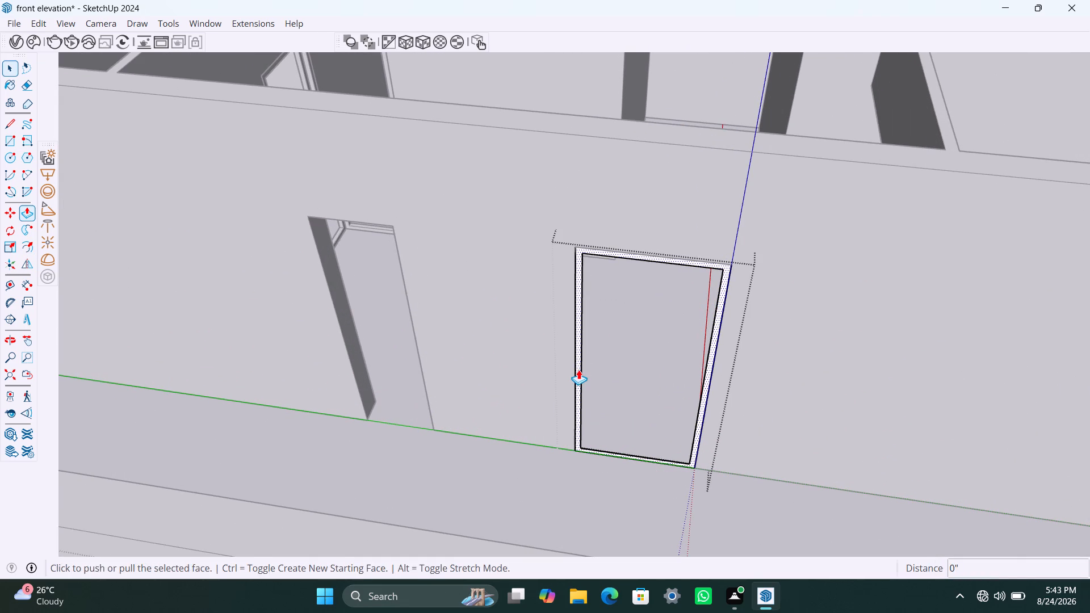
pyautogui.click(578, 370)
pyautogui.write('2"')
pyautogui.press('Return')
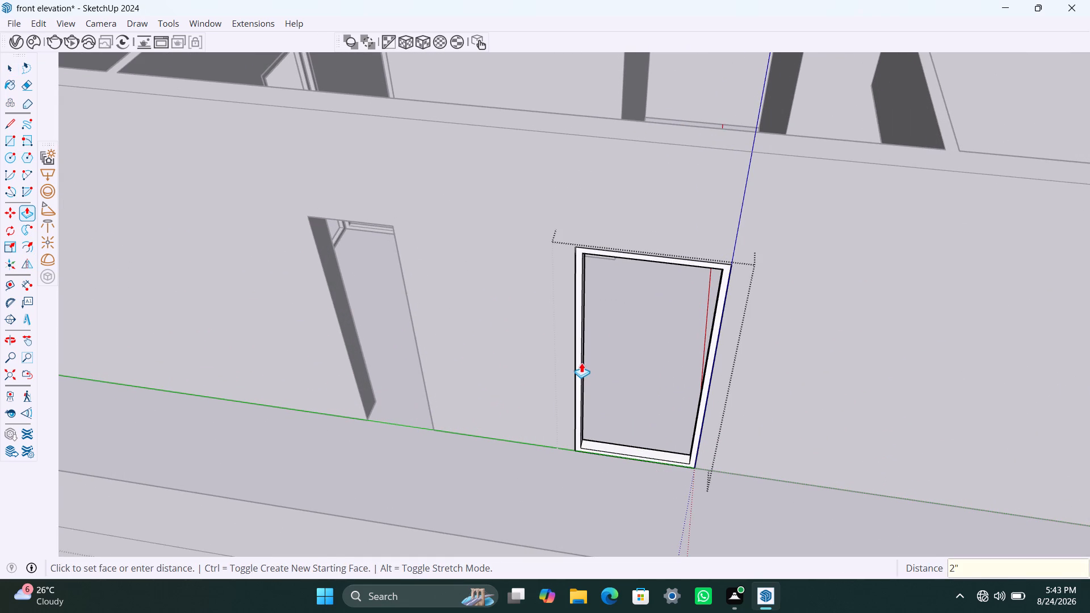
pyautogui.press('space')
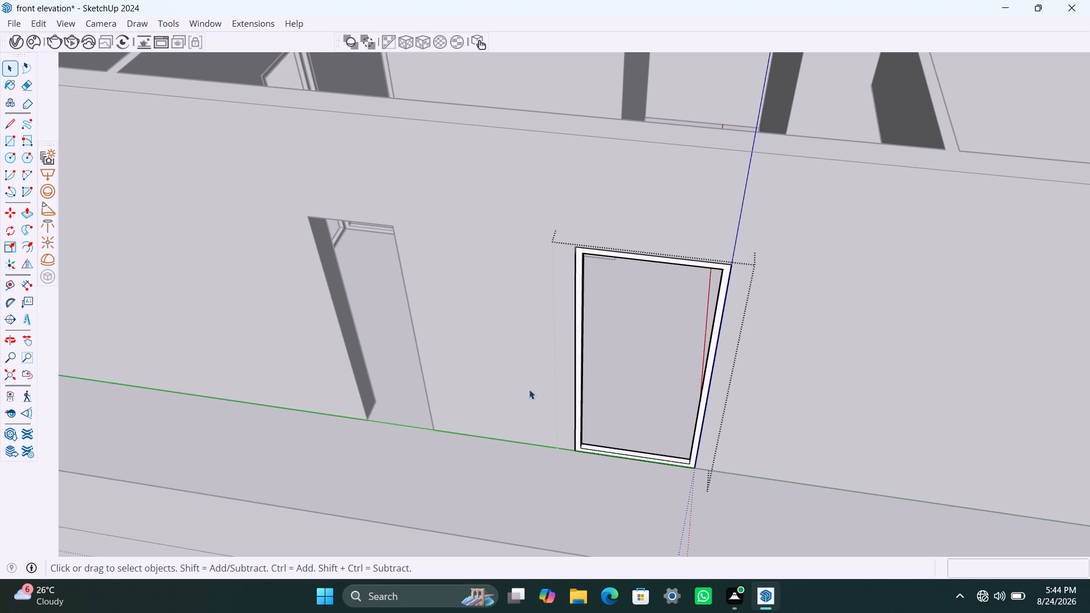
pyautogui.press('space')
pyautogui.click(505, 466)
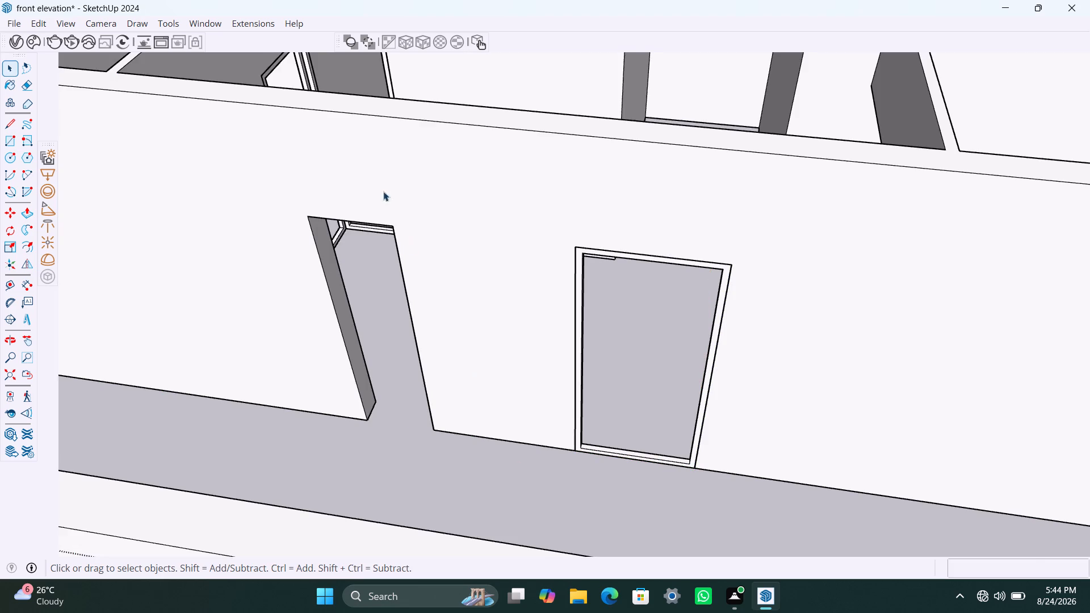
# Push/Pull the jamb of the narrower doorway in the long wall back about 1' 2" to widen the opening.
pyautogui.scroll(-2, 393, 247)
pyautogui.middleClick(383, 264)
pyautogui.click(354, 295)
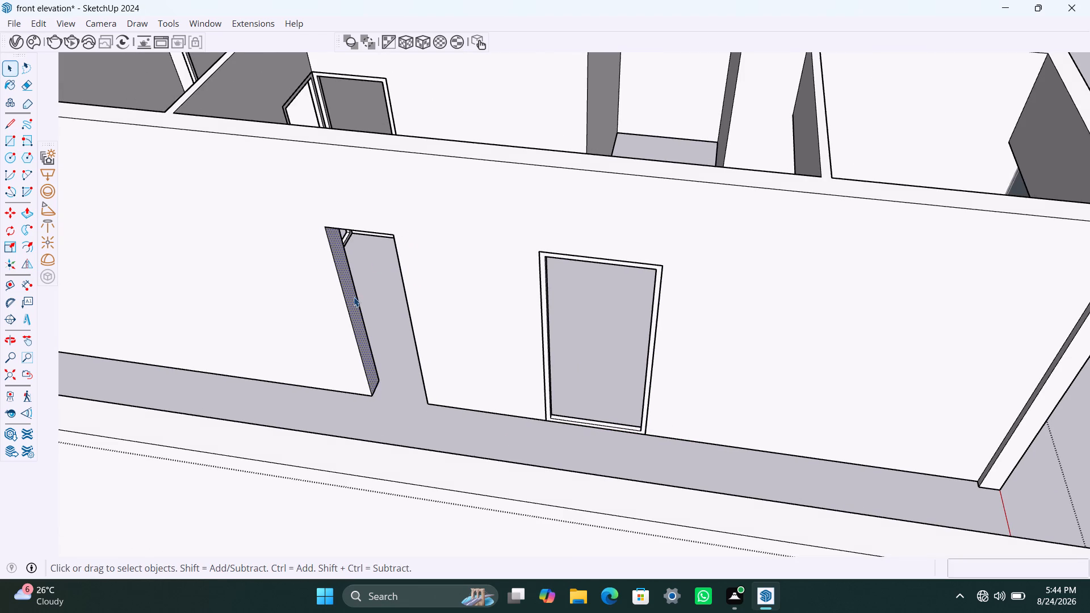
pyautogui.scroll(-6, 435, 325)
pyautogui.moveTo(466, 328); pyautogui.dragTo(439, 358, button='middle')
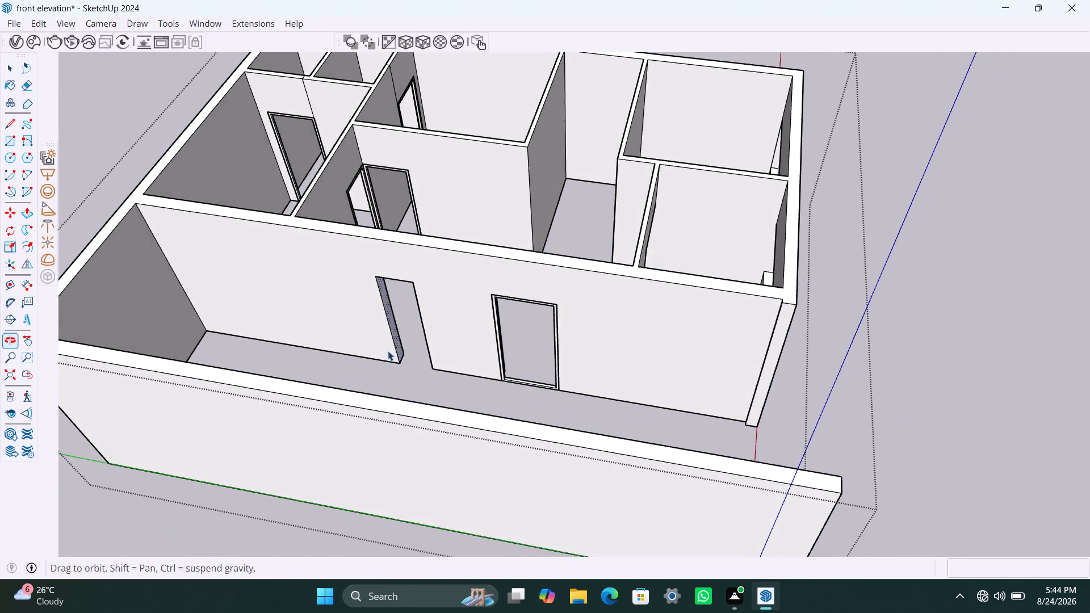
pyautogui.scroll(3, 402, 327)
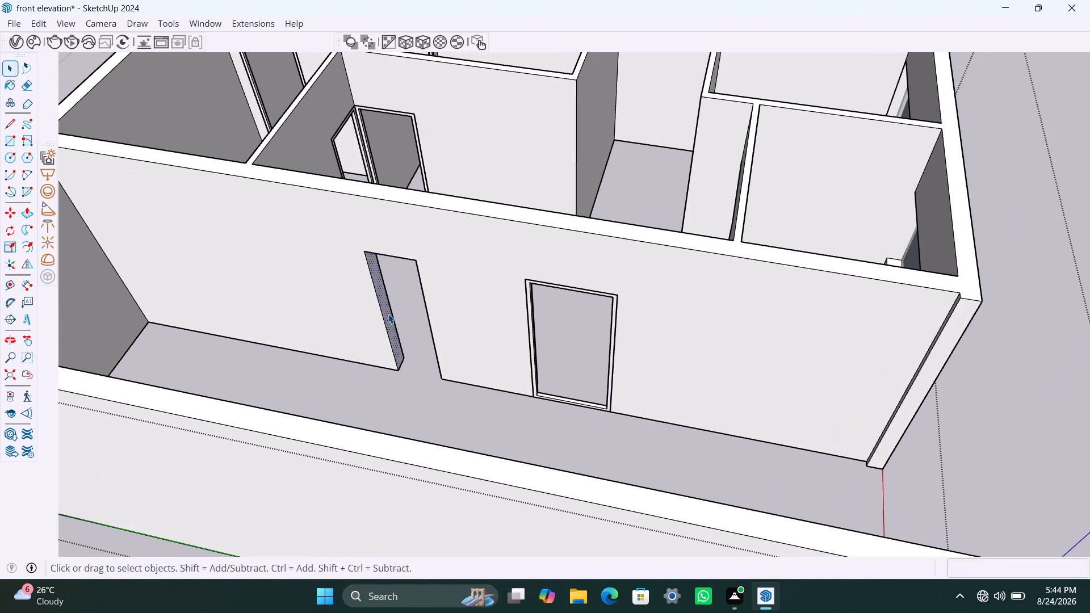
pyautogui.press('p')
pyautogui.click(388, 314)
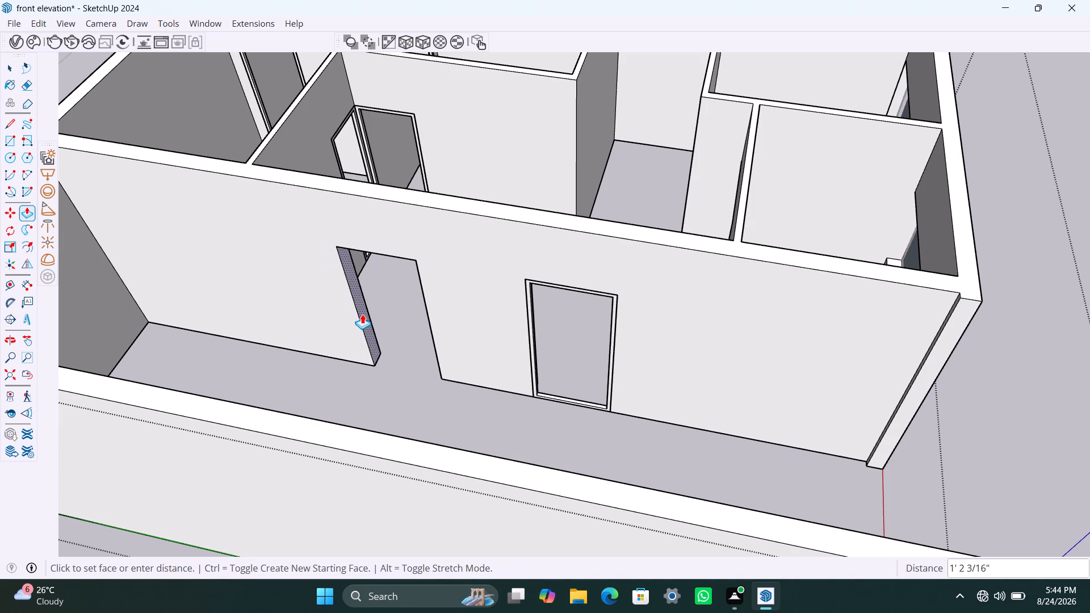
pyautogui.click(362, 314)
pyautogui.press('space')
# Push/Pull the narrower doorway's jamb in the long wall 3' 1 3/8" to the opposite side, closing the opening.
pyautogui.scroll(-3, 383, 309)
pyautogui.moveTo(425, 309); pyautogui.dragTo(552, 269, button='middle')
pyautogui.press('r')
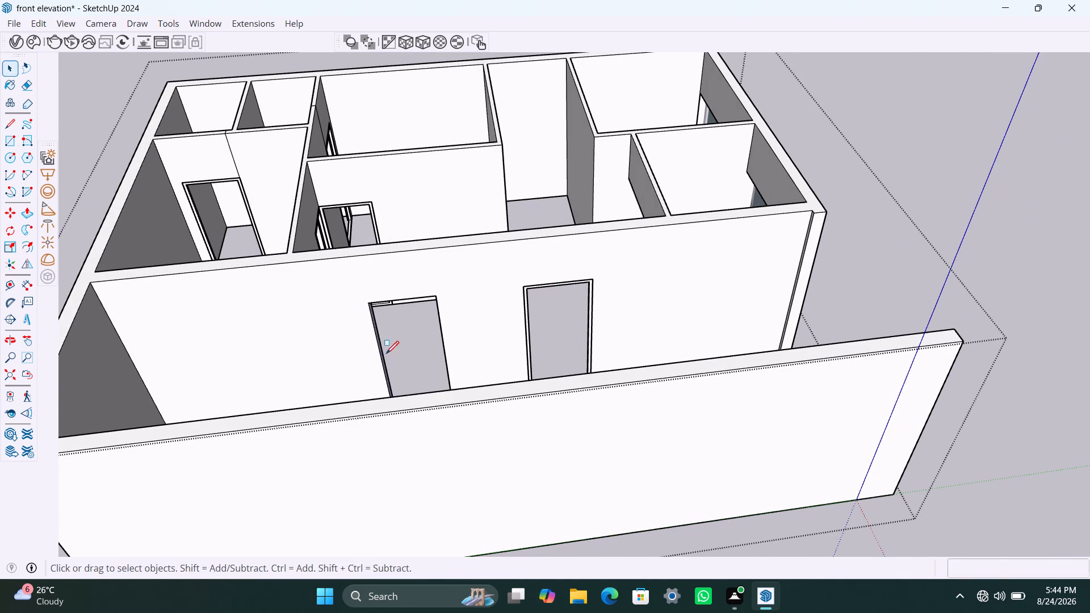
pyautogui.scroll(-6, 451, 315)
pyautogui.moveTo(459, 316); pyautogui.dragTo(319, 350, button='middle')
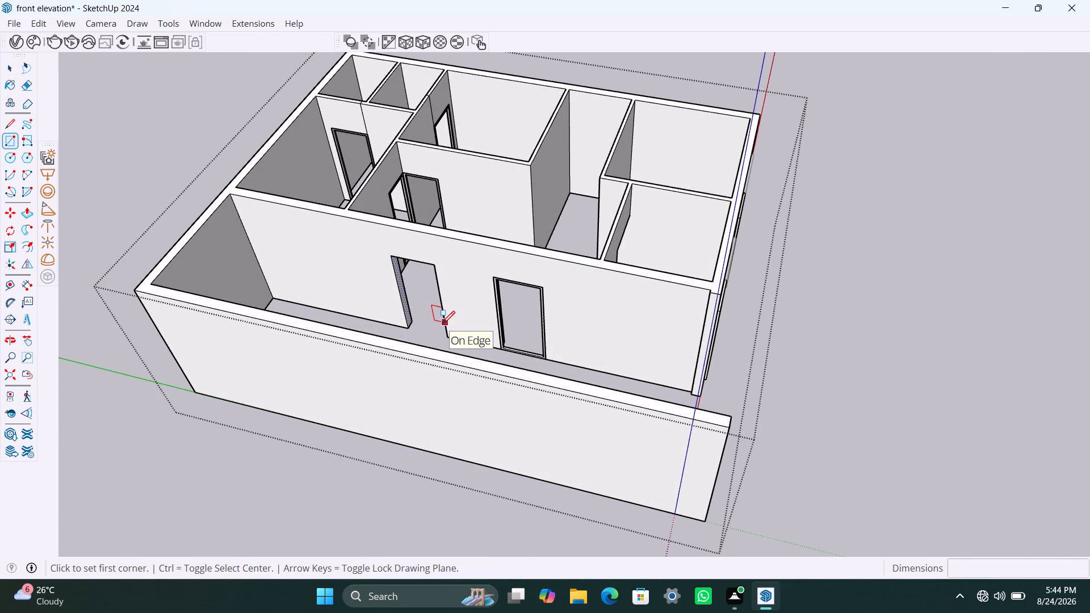
pyautogui.press('space')
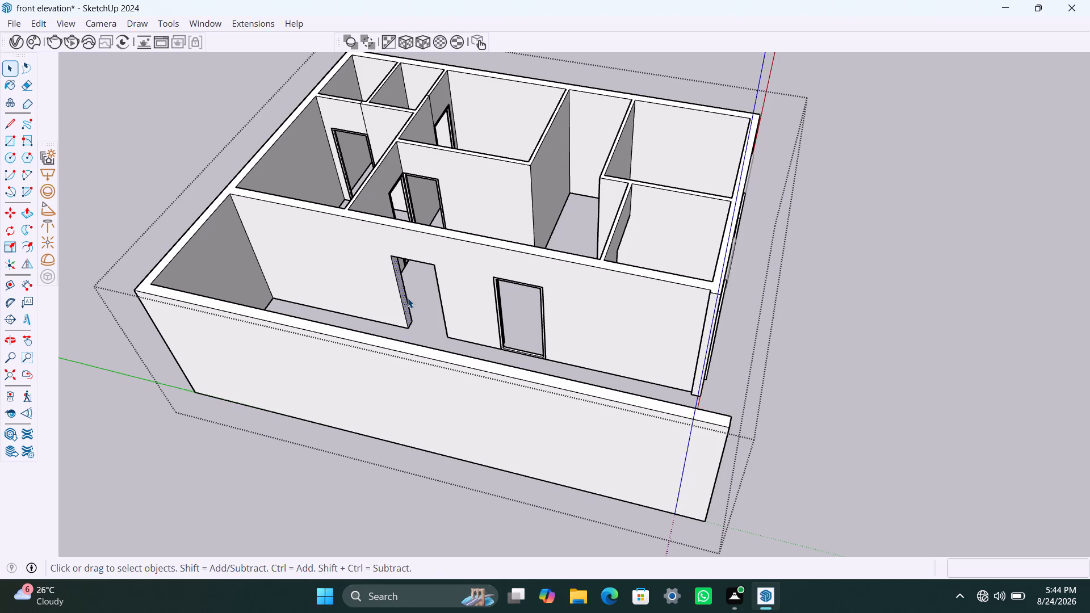
pyautogui.press('p')
pyautogui.click(405, 298)
pyautogui.click(420, 310)
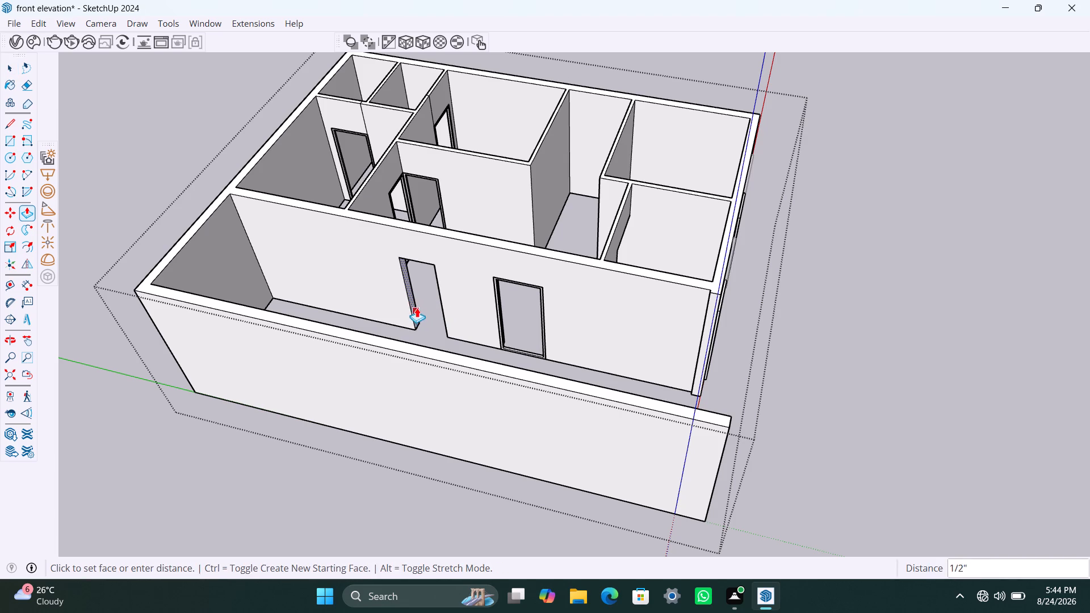
pyautogui.click(414, 302)
pyautogui.click(409, 310)
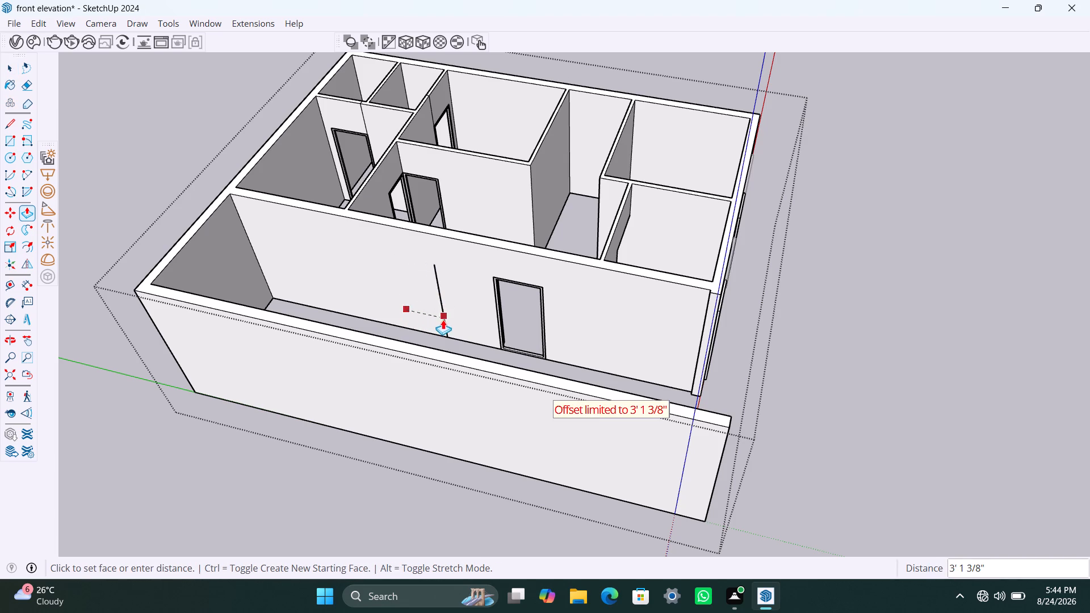
pyautogui.click(444, 321)
pyautogui.press('space')
# Exit the storey group and run the FixIt 101 cleanup on the whole group.
pyautogui.scroll(-5, 469, 287)
pyautogui.scroll(-4, 563, 264)
pyautogui.moveTo(602, 287); pyautogui.dragTo(560, 323, button='middle')
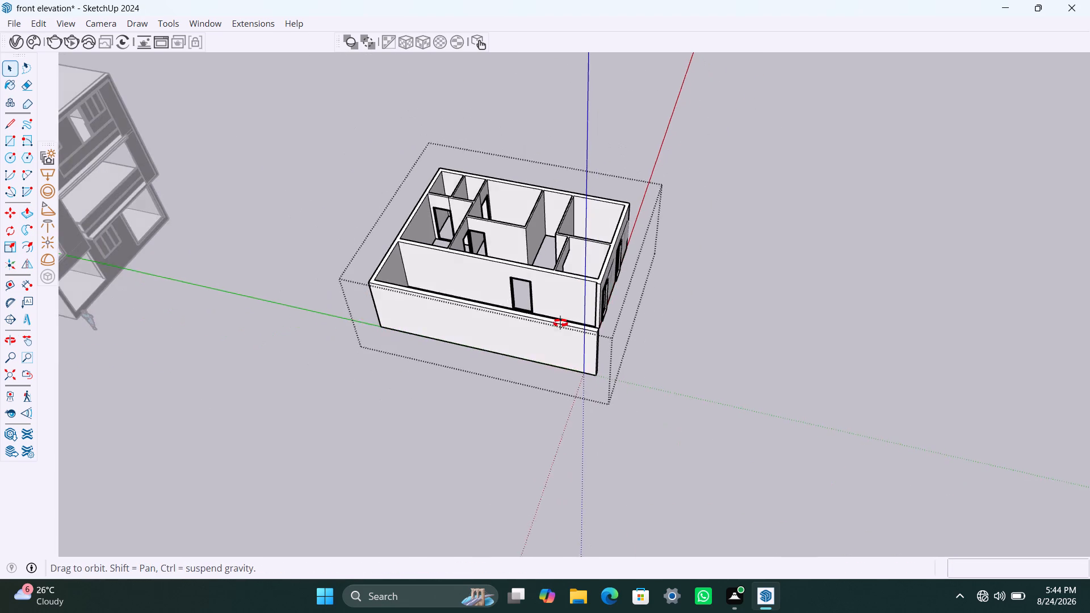
pyautogui.moveTo(560, 323); pyautogui.dragTo(299, 331, button='middle')
pyautogui.moveTo(585, 379); pyautogui.dragTo(497, 382, button='middle')
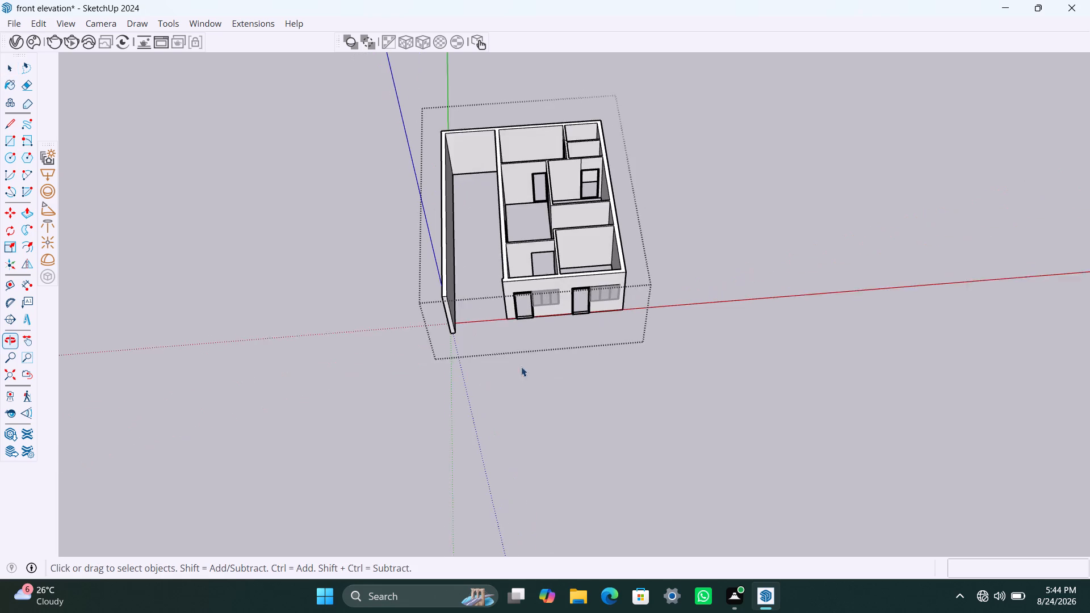
pyautogui.click(605, 343)
pyautogui.moveTo(409, 86); pyautogui.dragTo(722, 367)
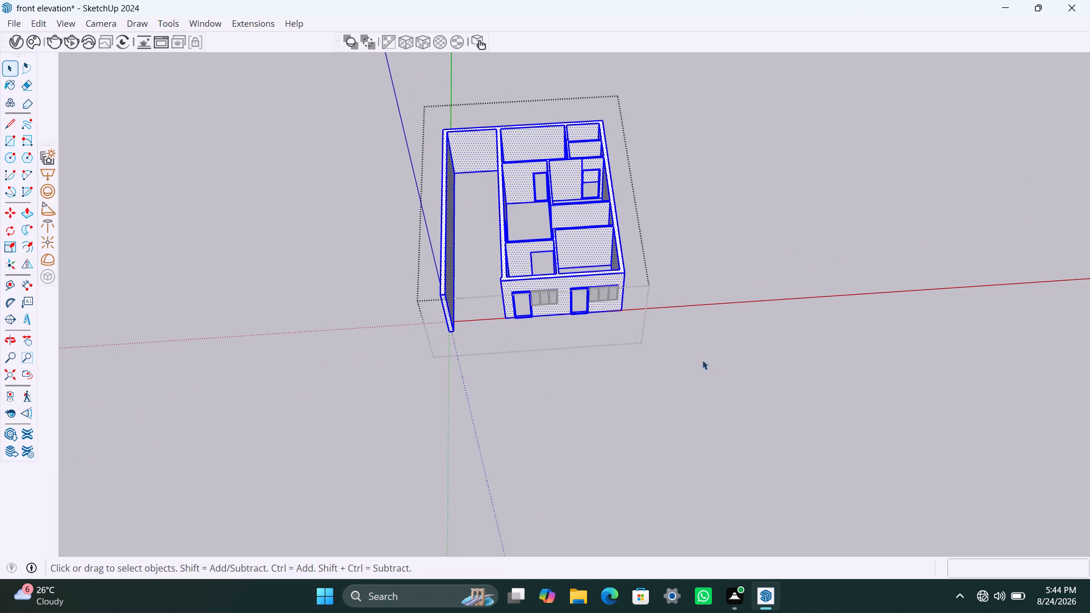
pyautogui.tripleClick(758, 313)
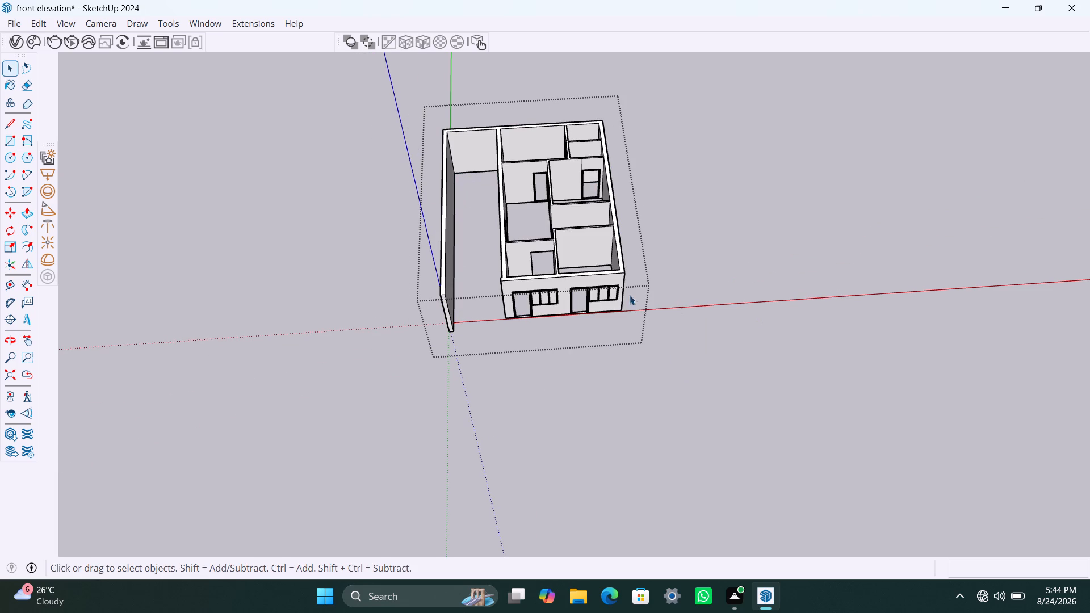
pyautogui.doubleClick(725, 274)
pyautogui.click(606, 280)
pyautogui.rightClick(603, 280)
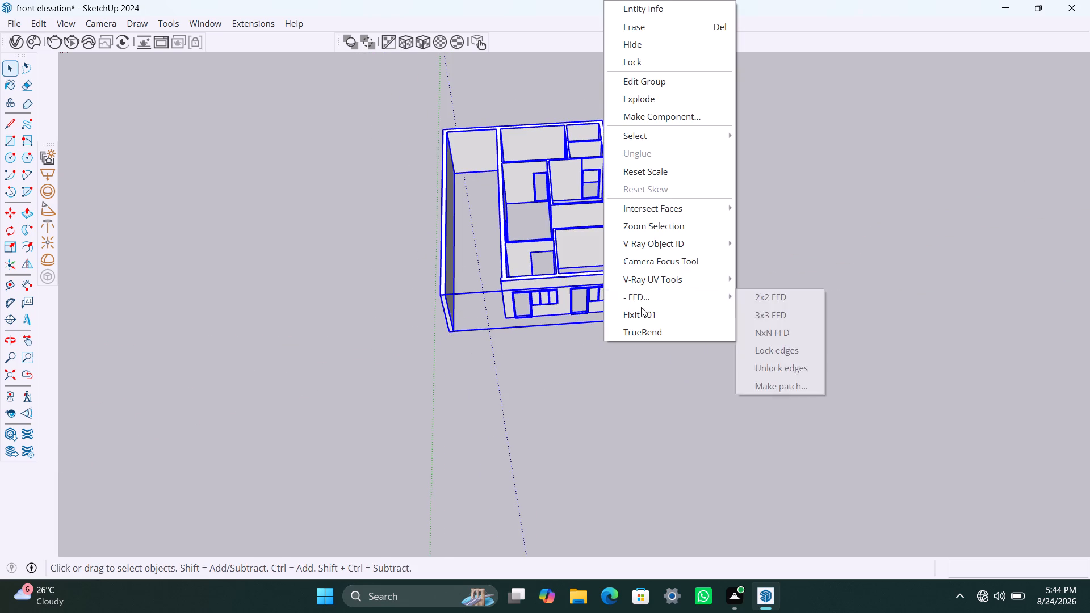
pyautogui.click(642, 308)
pyautogui.click(585, 360)
pyautogui.click(681, 305)
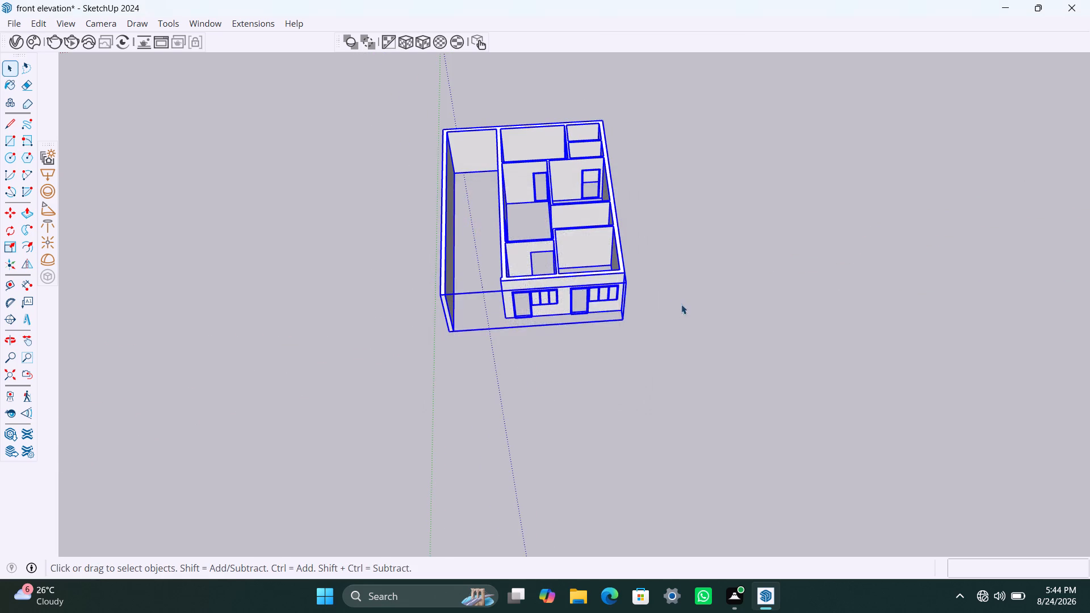
# Run the FixIt 101 cleanup on the storey group two more times.
pyautogui.click(519, 285)
pyautogui.rightClick(573, 299)
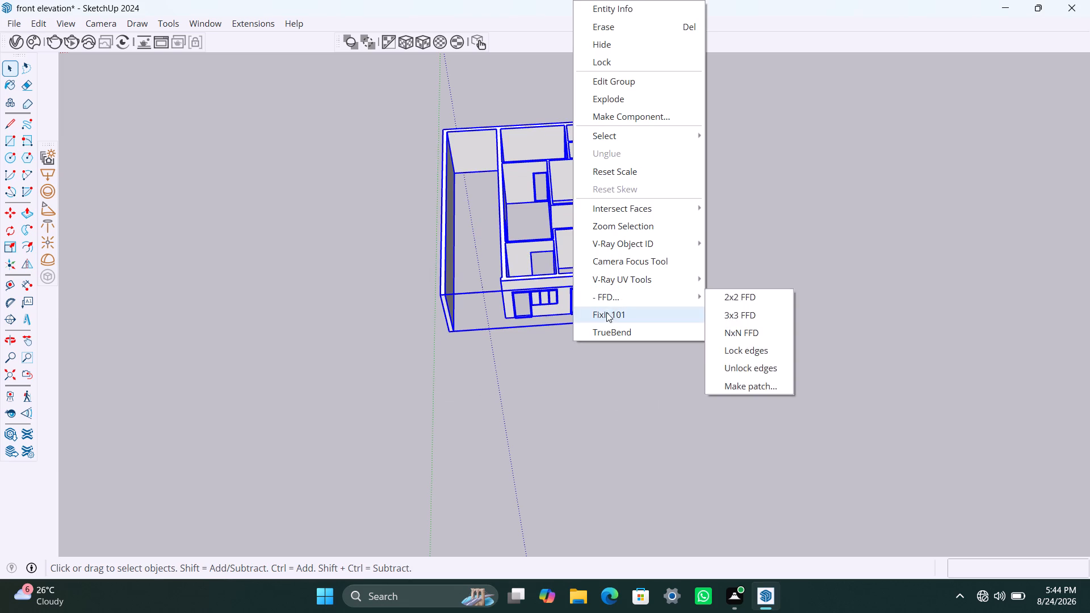
pyautogui.click(606, 312)
pyautogui.click(599, 364)
pyautogui.click(678, 280)
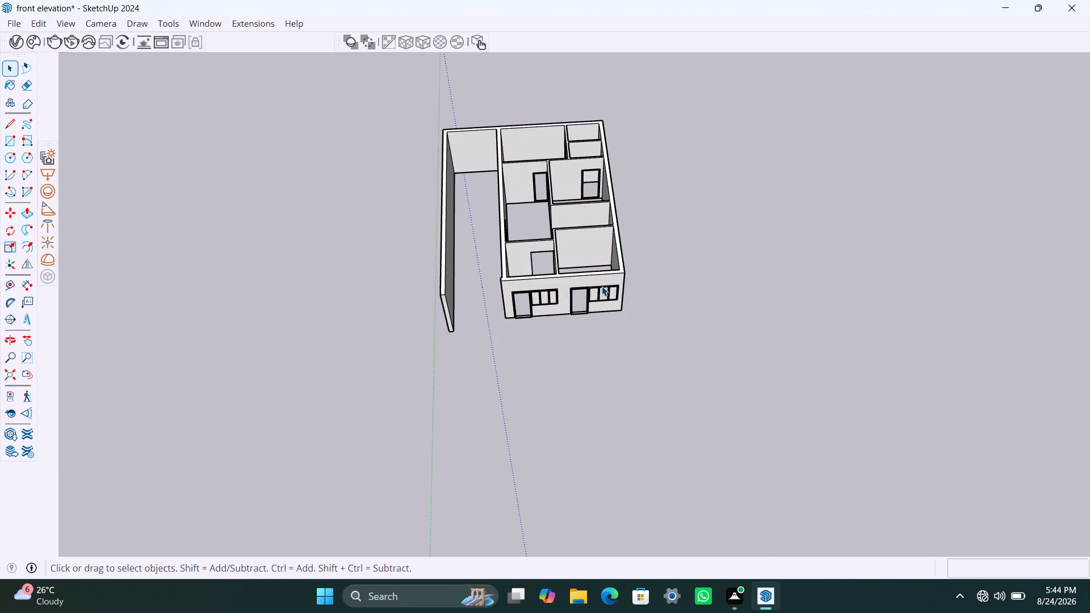
pyautogui.click(602, 286)
pyautogui.rightClick(606, 294)
pyautogui.click(647, 316)
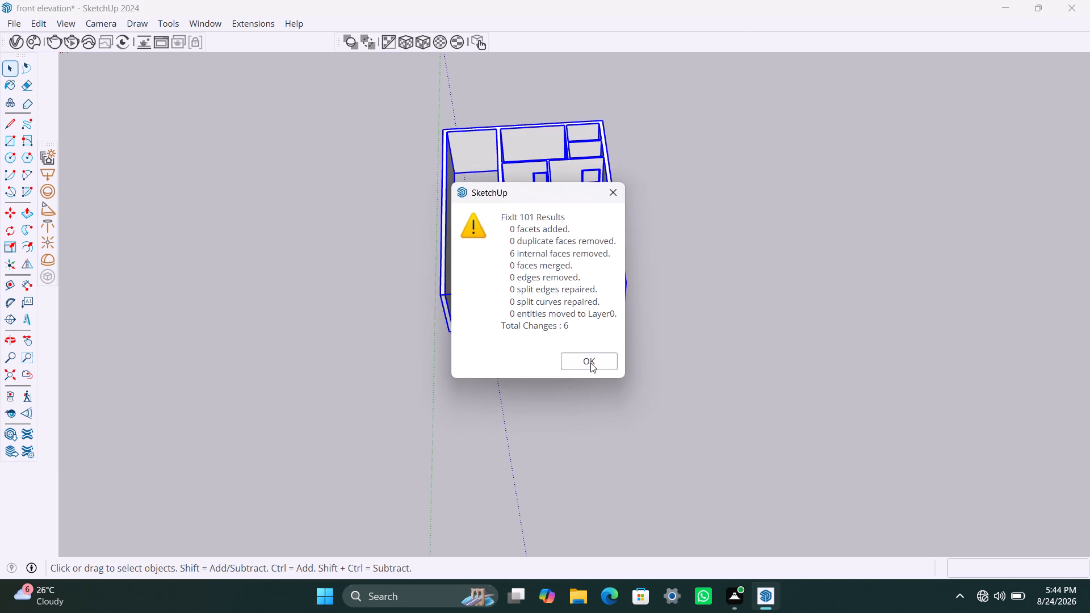
pyautogui.click(590, 363)
pyautogui.click(707, 246)
# Move the cleaned storey group back into the house as the middle floor, snapping it to the existing edge.
pyautogui.scroll(-3, 449, 334)
pyautogui.moveTo(506, 324); pyautogui.dragTo(471, 297, button='middle')
pyautogui.scroll(-5, 528, 287)
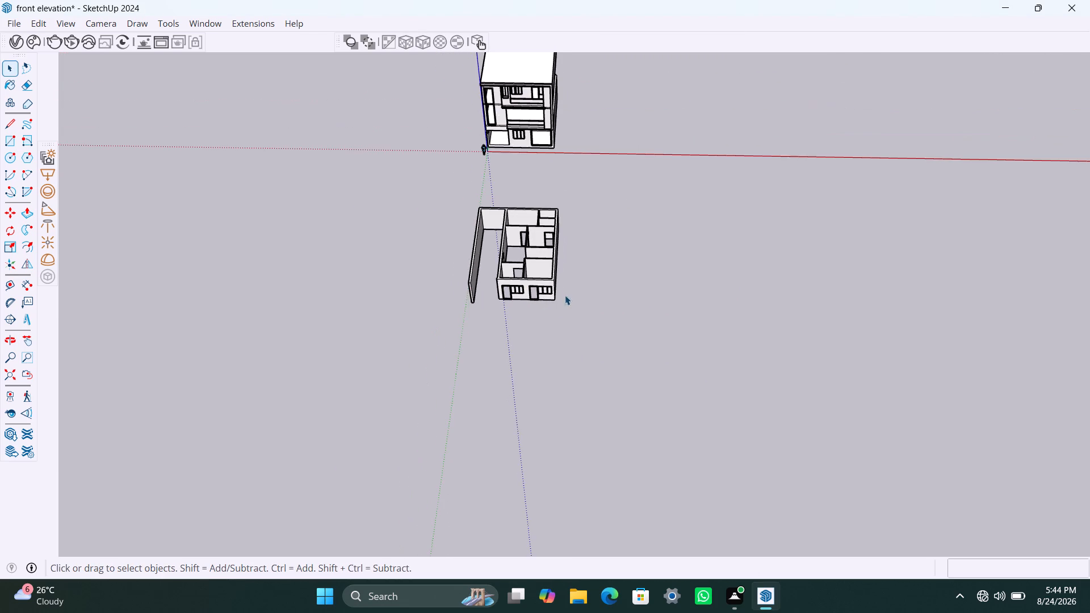
pyautogui.moveTo(534, 284); pyautogui.dragTo(445, 295, button='middle')
pyautogui.click(484, 234)
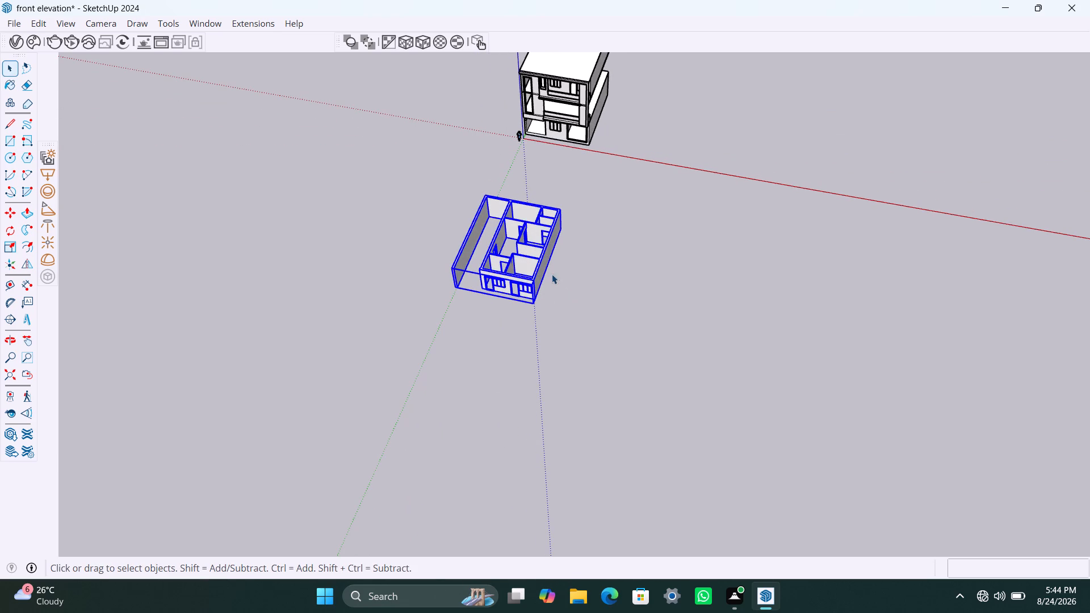
pyautogui.press('m')
pyautogui.click(567, 228)
pyautogui.scroll(-2, 626, 90)
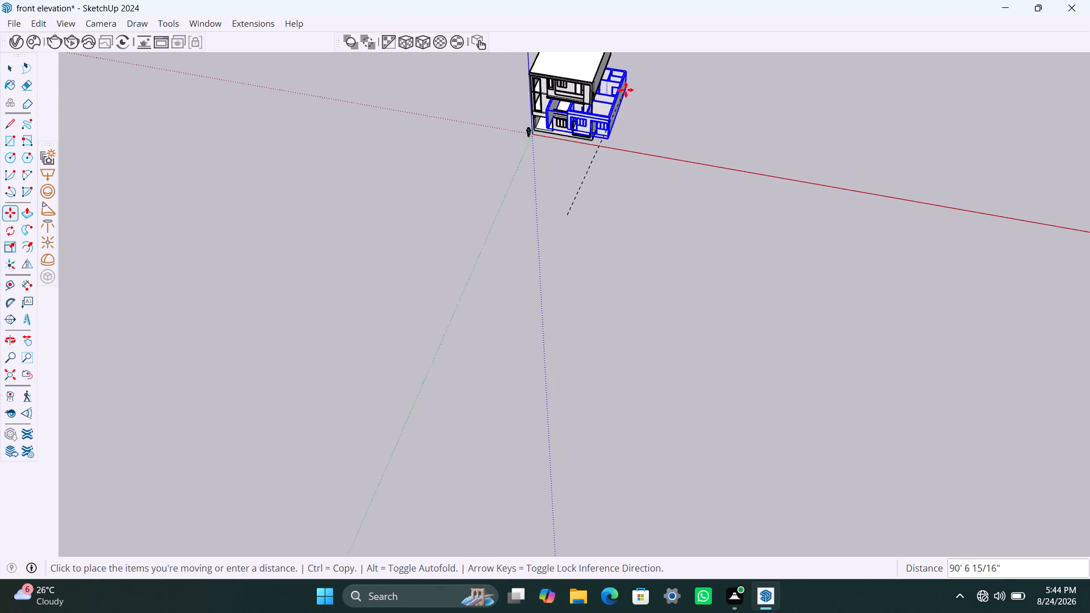
pyautogui.moveTo(615, 95); pyautogui.dragTo(411, 141, button='middle')
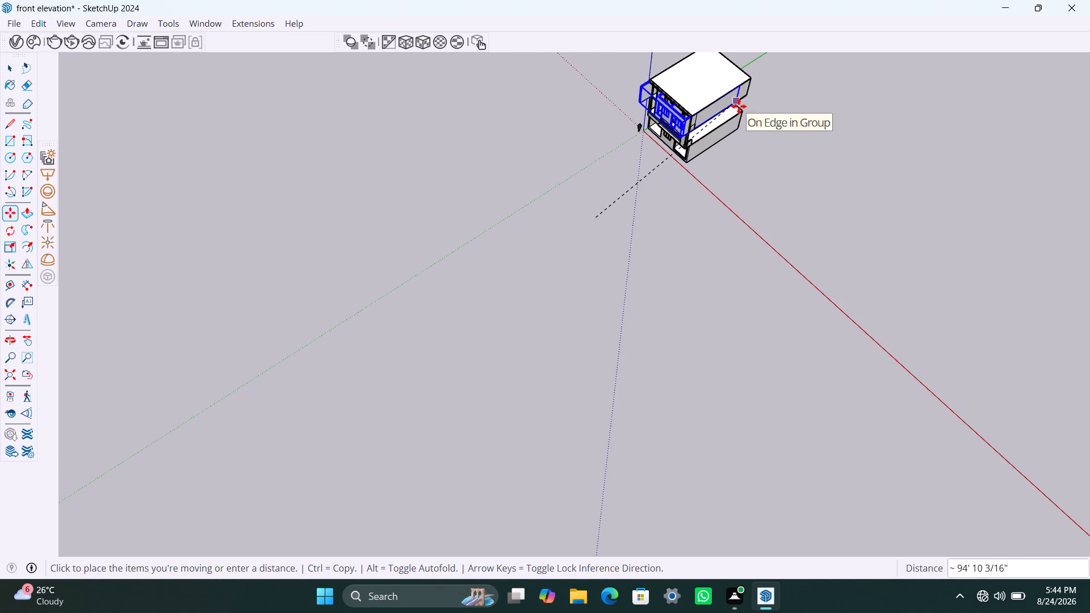
pyautogui.click(740, 109)
pyautogui.press('space')
# Move the top storey's wall group out from under the roof to the open ground beside the house.
pyautogui.scroll(3, 778, 134)
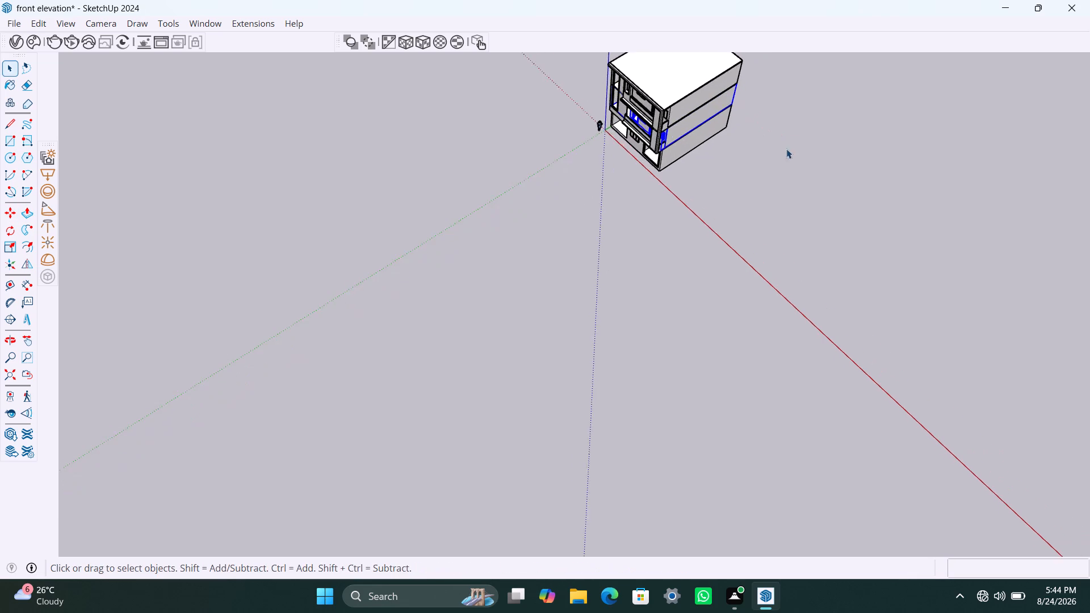
pyautogui.moveTo(784, 149); pyautogui.dragTo(610, 142, button='middle')
pyautogui.scroll(4, 876, 217)
pyautogui.scroll(10, 810, 212)
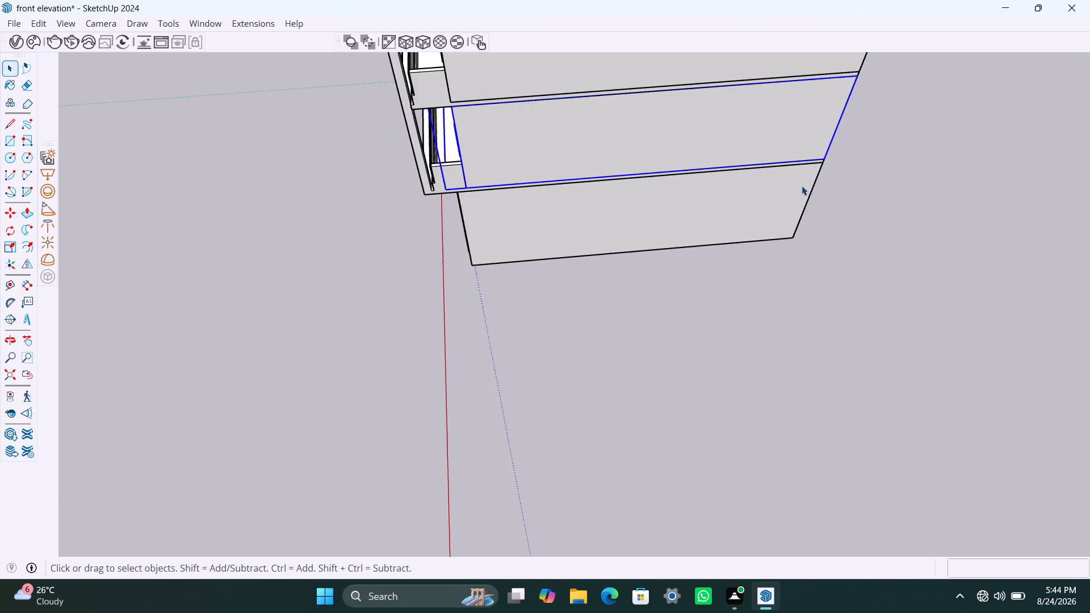
pyautogui.moveTo(810, 186); pyautogui.dragTo(779, 183, button='middle')
pyautogui.scroll(1, 810, 186)
pyautogui.scroll(-9, 801, 177)
pyautogui.click(782, 117)
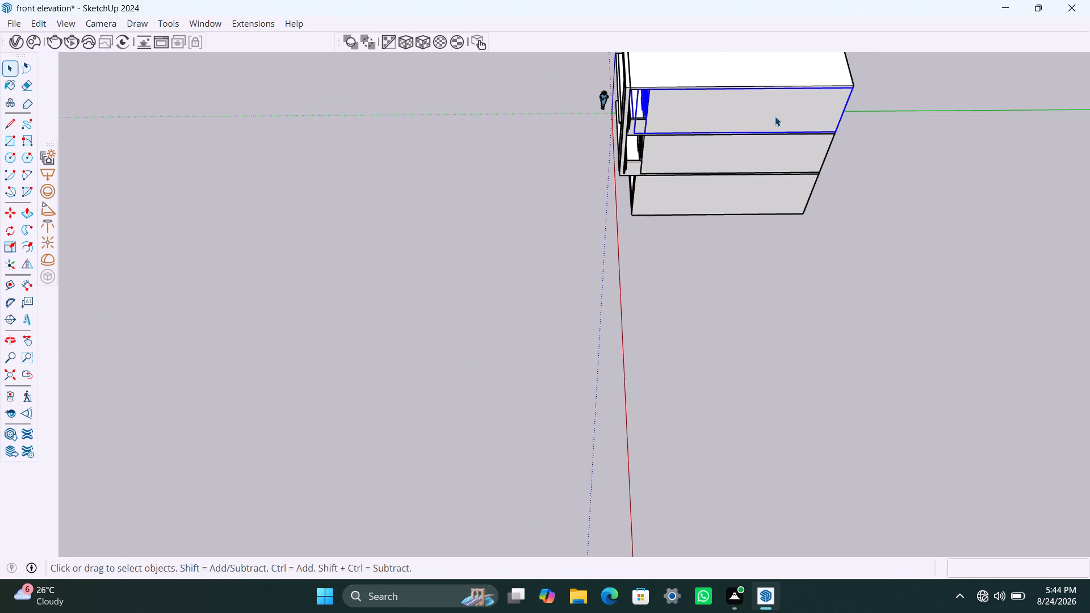
pyautogui.press('m')
pyautogui.click(775, 116)
pyautogui.click(285, 261)
# Shift the detached top-storey group slightly across the open ground and deselect it.
pyautogui.scroll(-3, 303, 320)
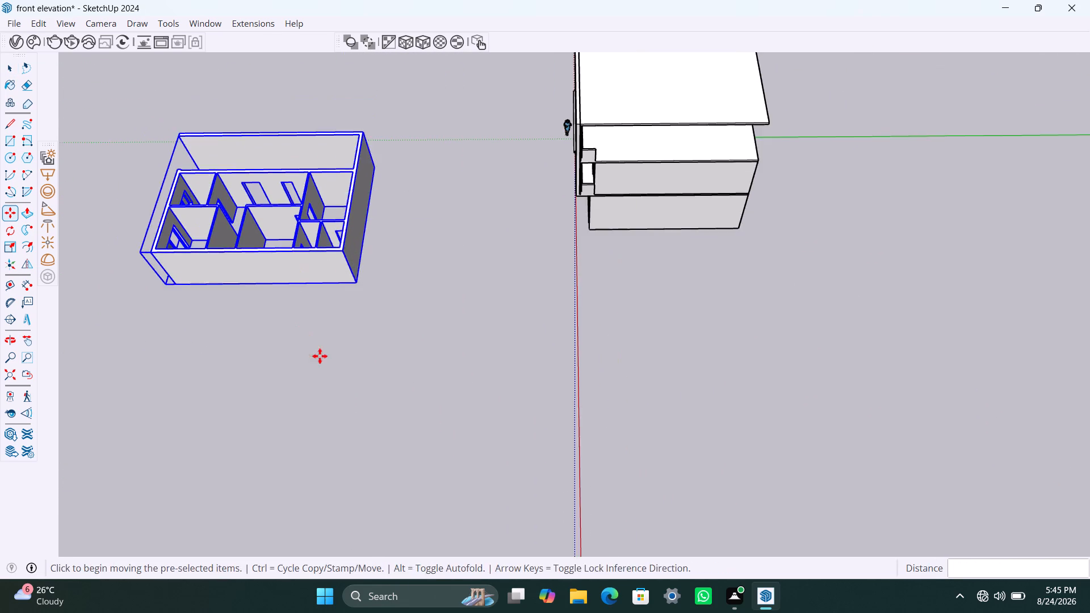
pyautogui.moveTo(324, 356); pyautogui.dragTo(842, 284, button='middle')
pyautogui.scroll(-4, 743, 423)
pyautogui.moveTo(677, 470); pyautogui.dragTo(925, 418, button='middle')
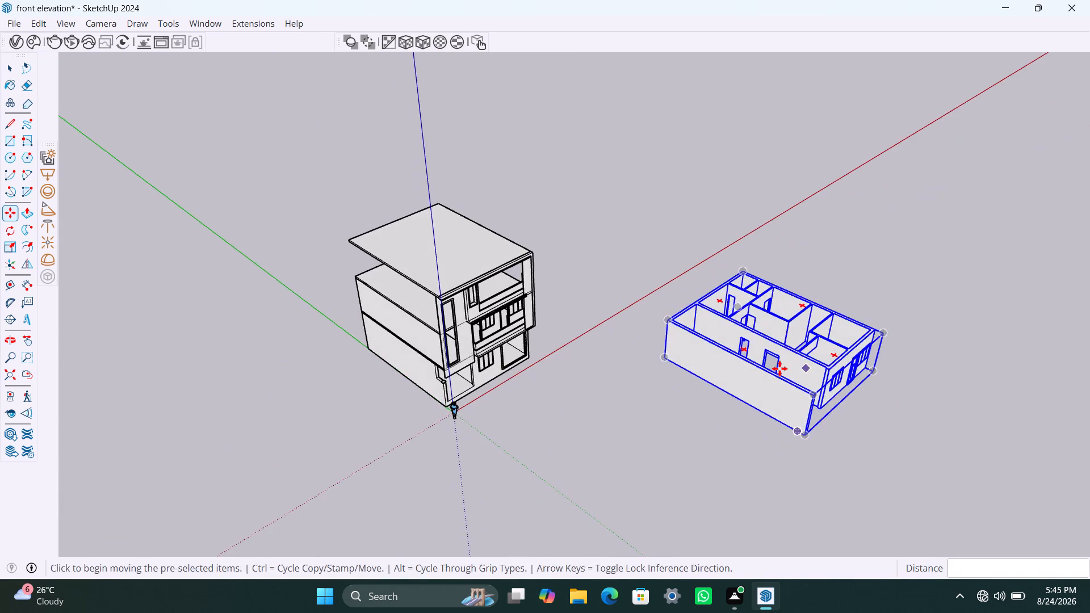
pyautogui.scroll(3, 779, 368)
pyautogui.moveTo(745, 396); pyautogui.dragTo(888, 424, button='middle')
pyautogui.click(886, 443)
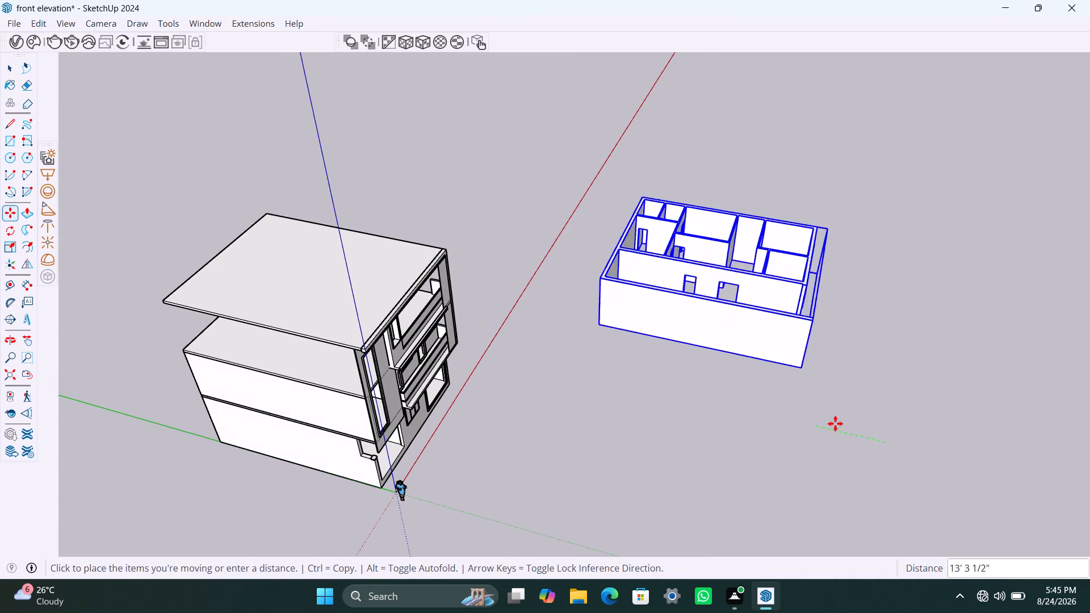
pyautogui.click(879, 427)
pyautogui.press('space')
pyautogui.click(773, 411)
# Open the top-storey group and Push/Pull the long wall's narrower doorway jamb across to the opposite side, closing the opening.
pyautogui.scroll(4, 772, 294)
pyautogui.moveTo(753, 301); pyautogui.dragTo(701, 376, button='middle')
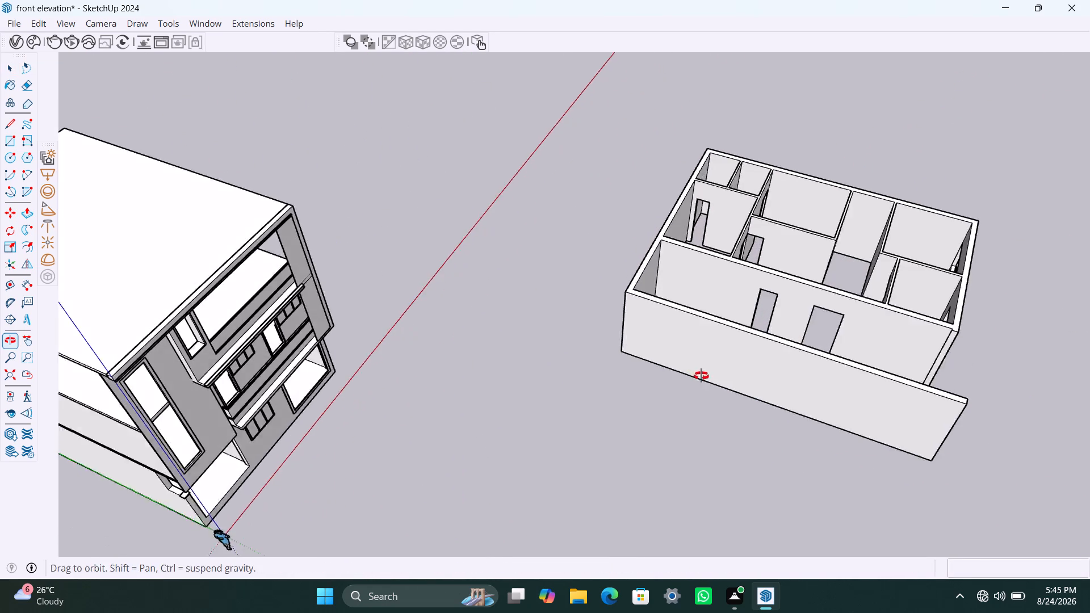
pyautogui.moveTo(701, 376); pyautogui.dragTo(701, 376, button='middle')
pyautogui.scroll(4, 732, 332)
pyautogui.moveTo(779, 349); pyautogui.dragTo(714, 350, button='middle')
pyautogui.scroll(8, 739, 340)
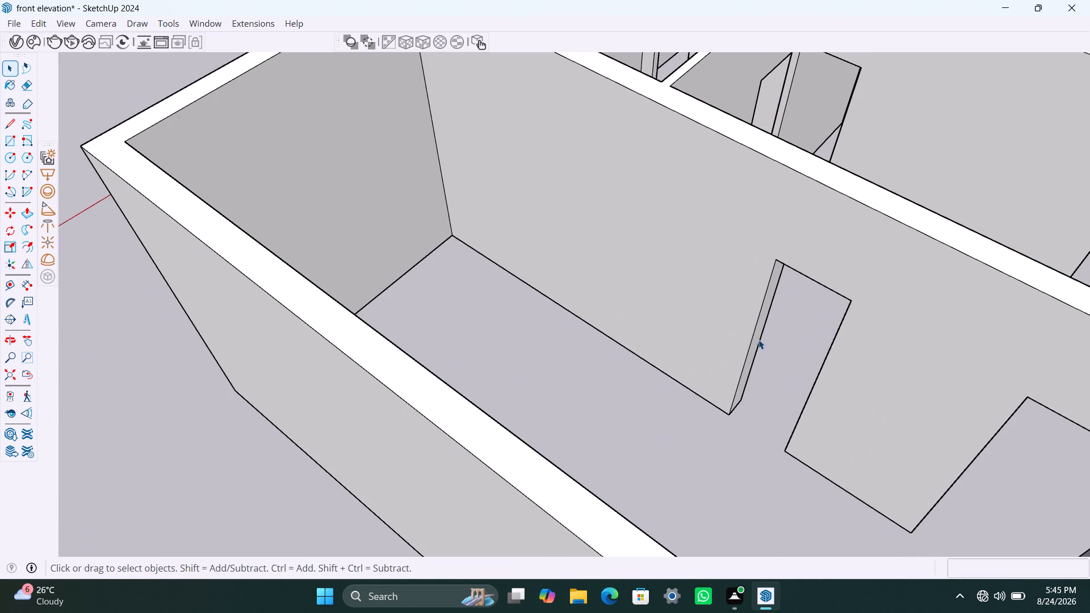
pyautogui.tripleClick(758, 339)
pyautogui.click(757, 334)
pyautogui.click(759, 330)
pyautogui.click(760, 326)
pyautogui.click(759, 320)
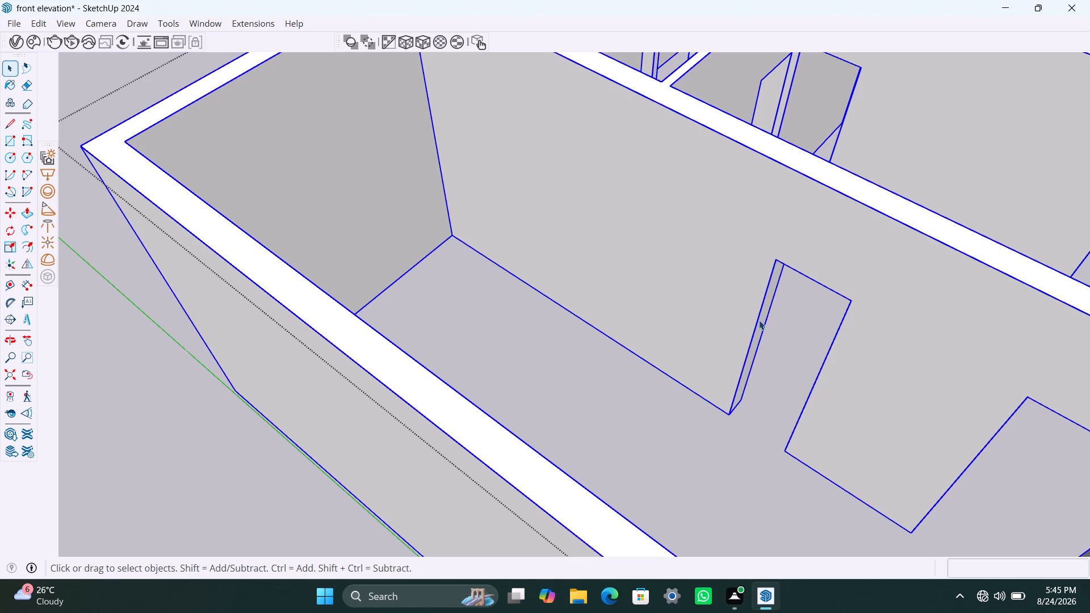
pyautogui.click(736, 317)
pyautogui.tripleClick(760, 321)
pyautogui.click(761, 321)
pyautogui.click(740, 320)
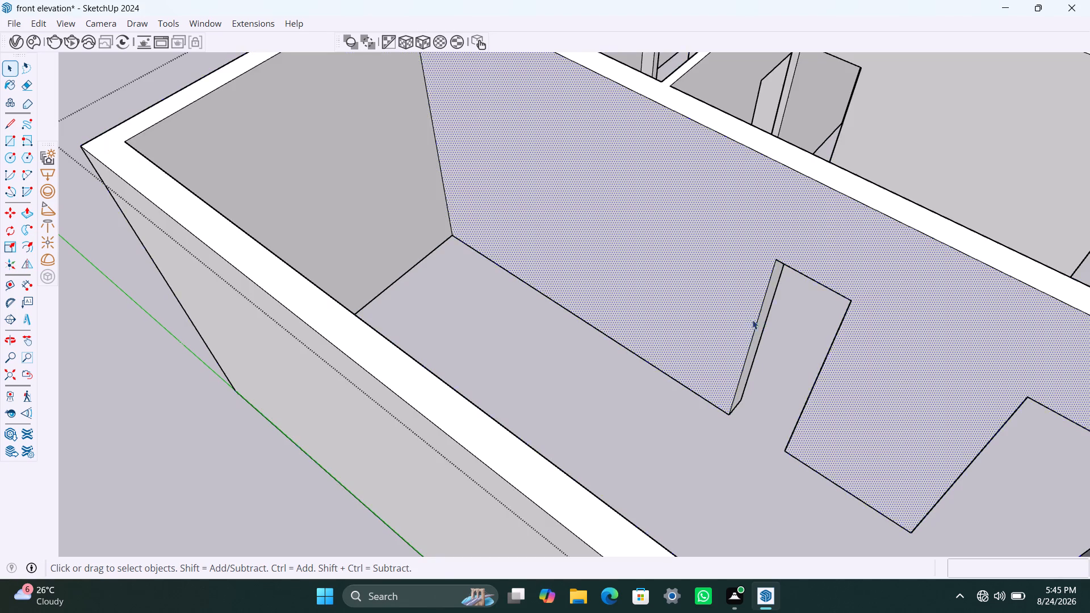
pyautogui.click(764, 318)
pyautogui.press('p')
pyautogui.click(764, 318)
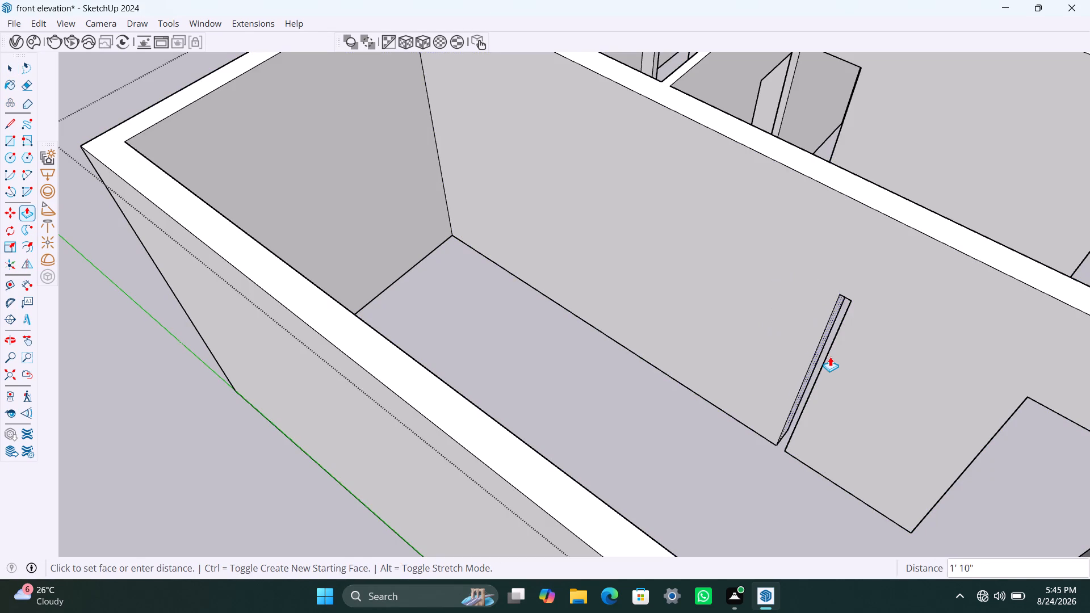
pyautogui.click(830, 358)
pyautogui.press('space')
# Push/Pull the jamb of the corner room's doorway beside the outer wall back about 9 11/16" to widen the opening.
pyautogui.scroll(-10, 770, 326)
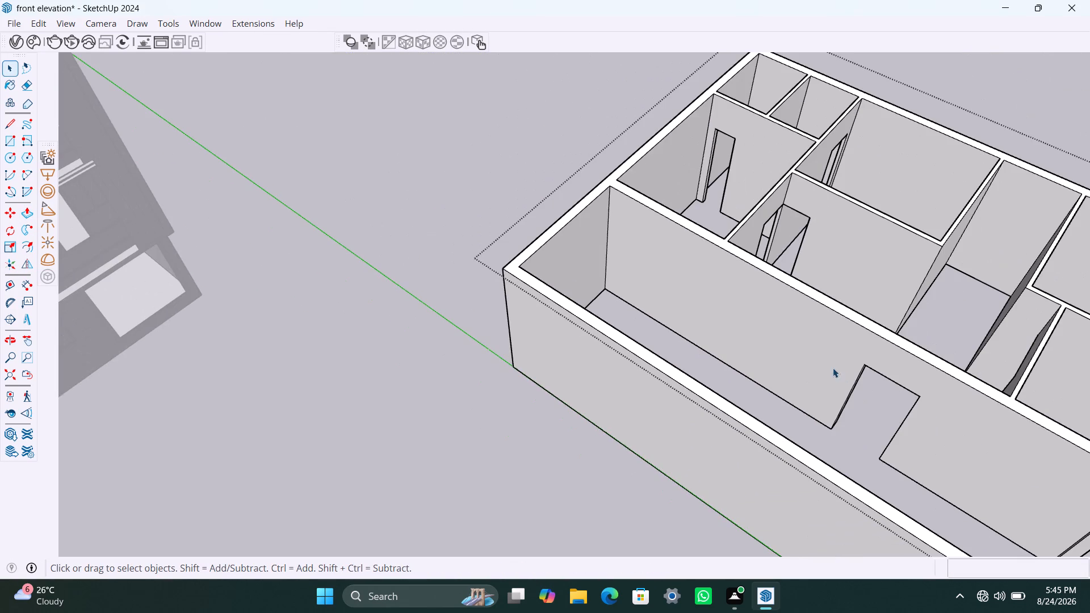
pyautogui.scroll(-4, 815, 394)
pyautogui.moveTo(722, 263); pyautogui.dragTo(925, 300, button='middle')
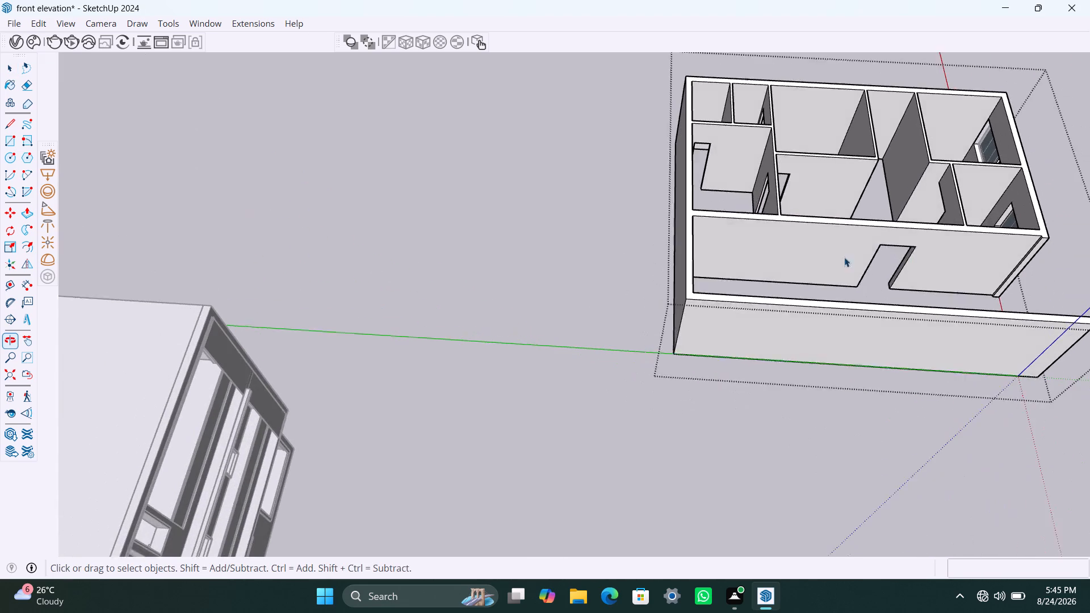
pyautogui.scroll(4, 701, 149)
pyautogui.moveTo(726, 194); pyautogui.dragTo(835, 221, button='middle')
pyautogui.scroll(5, 694, 156)
pyautogui.moveTo(684, 150); pyautogui.dragTo(651, 190, button='middle')
pyautogui.scroll(8, 645, 166)
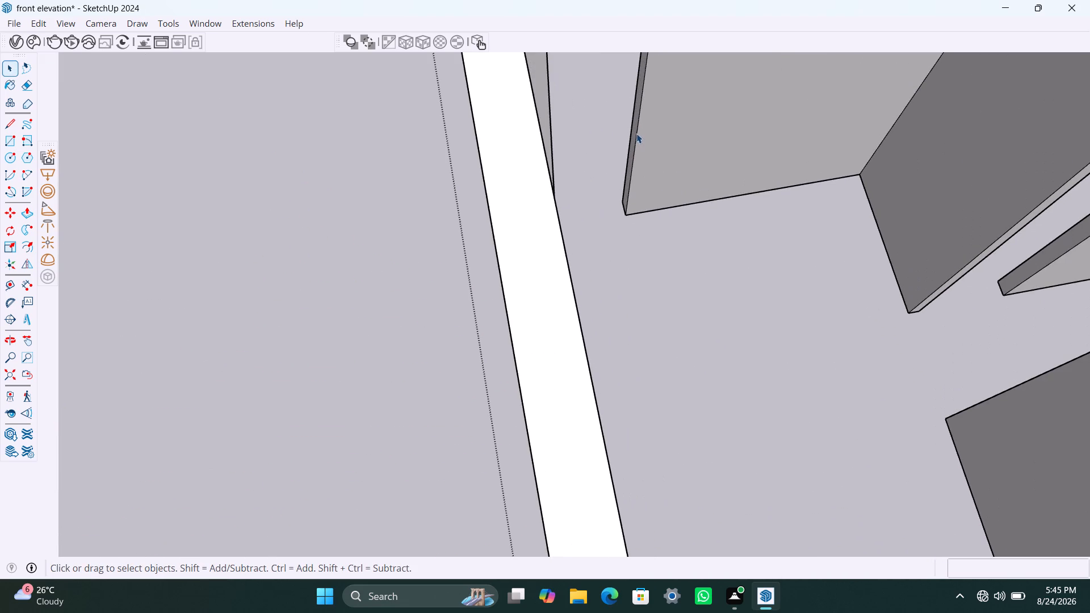
pyautogui.click(636, 131)
pyautogui.click(636, 131)
pyautogui.scroll(5, 635, 129)
pyautogui.click(636, 124)
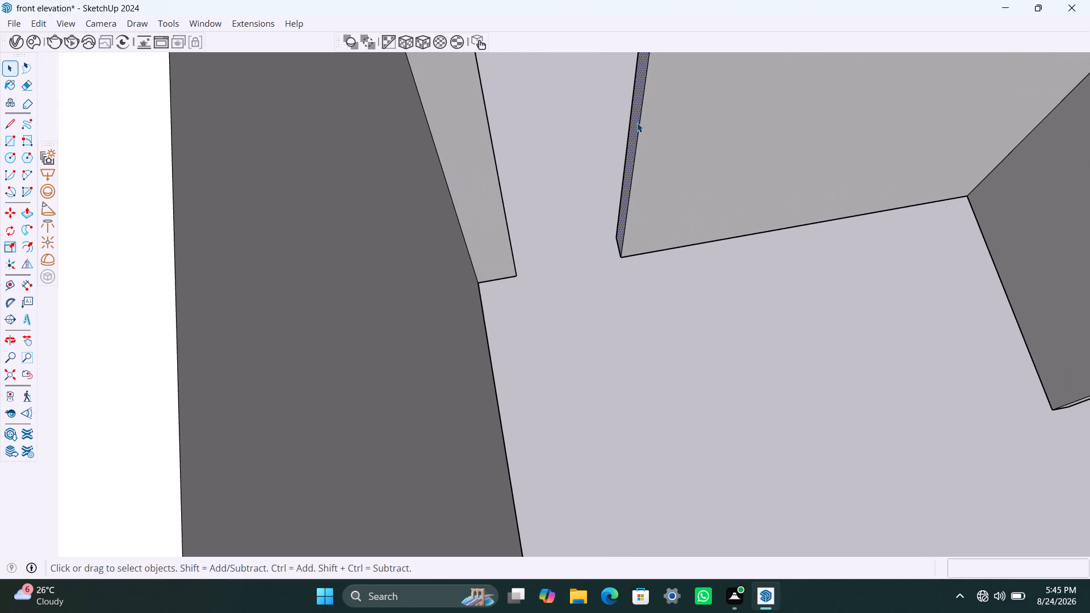
pyautogui.press('p')
pyautogui.click(637, 123)
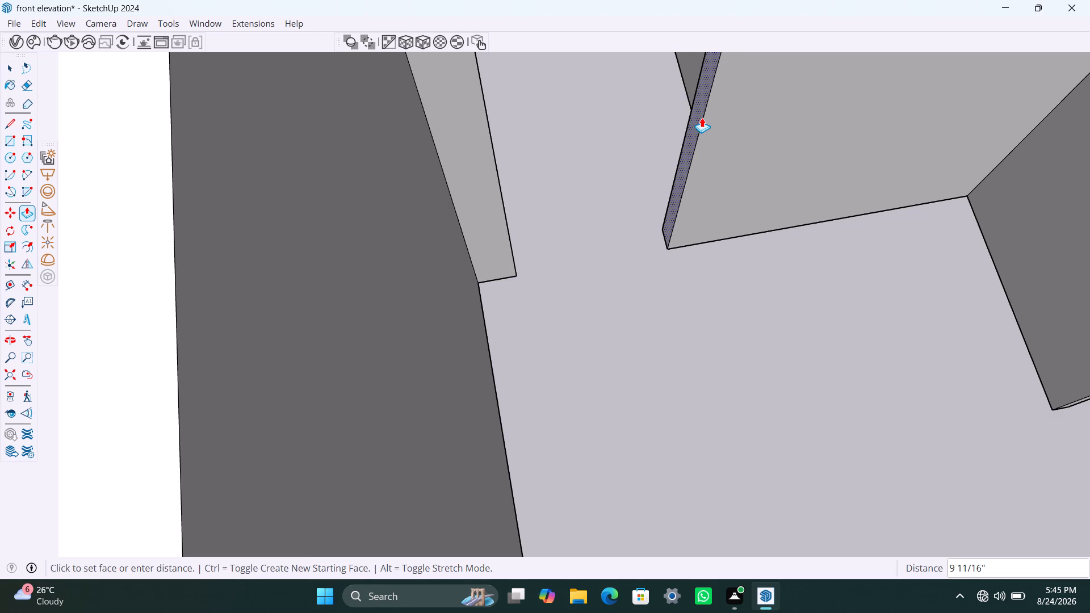
pyautogui.click(702, 117)
pyautogui.press('space')
pyautogui.scroll(-5, 737, 317)
pyautogui.scroll(-5, 714, 235)
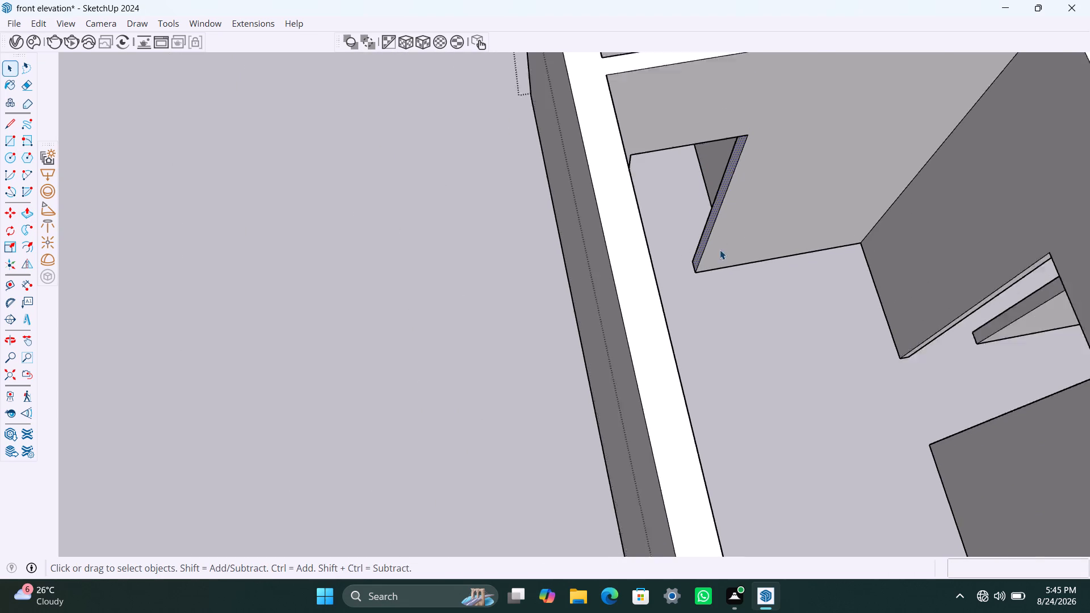
# Draw an 8' by 2' 6" rectangle filling the doorway beside the outer wall in the top storey's small room.
pyautogui.scroll(-6, 781, 259)
pyautogui.moveTo(782, 283); pyautogui.dragTo(646, 237, button='middle')
pyautogui.scroll(-5, 846, 346)
pyautogui.moveTo(844, 343); pyautogui.dragTo(663, 300, button='middle')
pyautogui.scroll(-5, 954, 496)
pyautogui.moveTo(915, 509); pyautogui.dragTo(777, 452, button='middle')
pyautogui.scroll(-5, 815, 482)
pyautogui.keyDown('shift'); pyautogui.moveTo(816, 496); pyautogui.dragTo(729, 270, button='middle'); pyautogui.keyUp('shift')
pyautogui.scroll(4, 759, 289)
pyautogui.moveTo(749, 326); pyautogui.dragTo(568, 326, button='middle')
pyautogui.scroll(2, 577, 356)
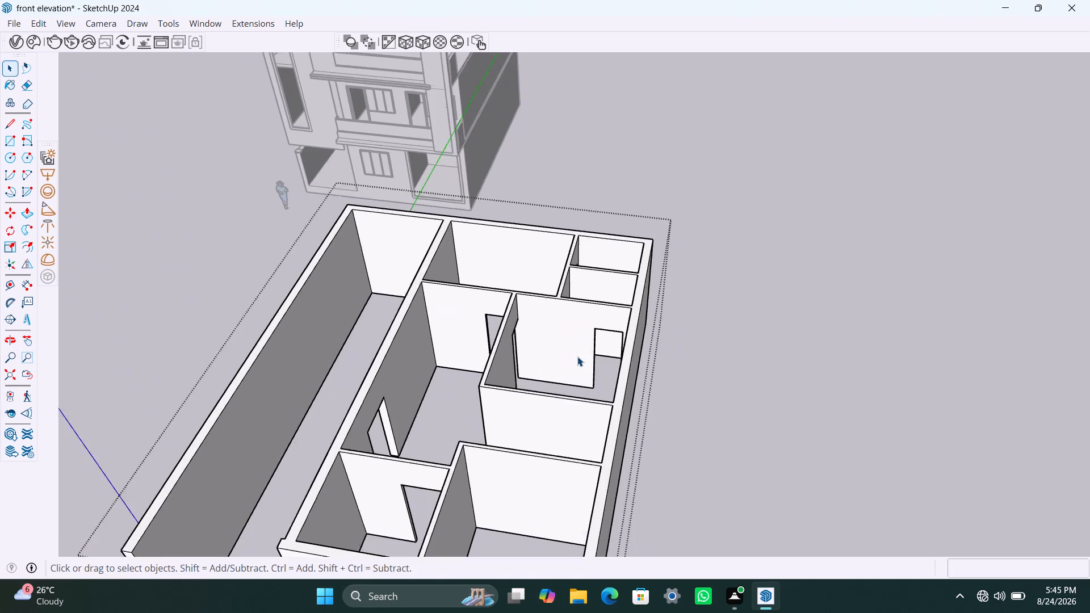
pyautogui.scroll(6, 577, 356)
pyautogui.scroll(-5, 604, 382)
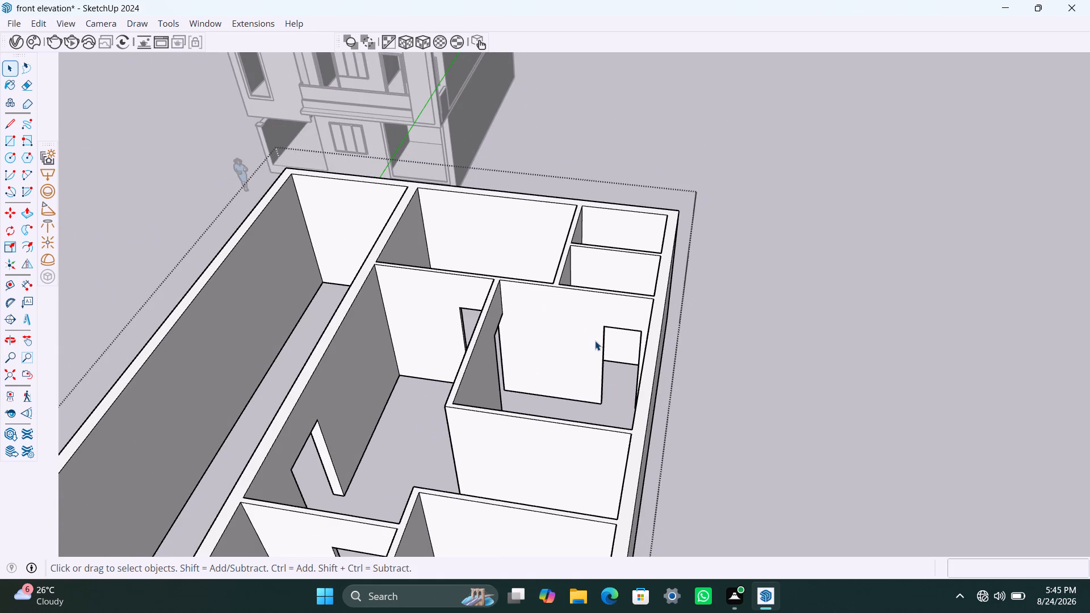
pyautogui.press('r')
pyautogui.click(605, 328)
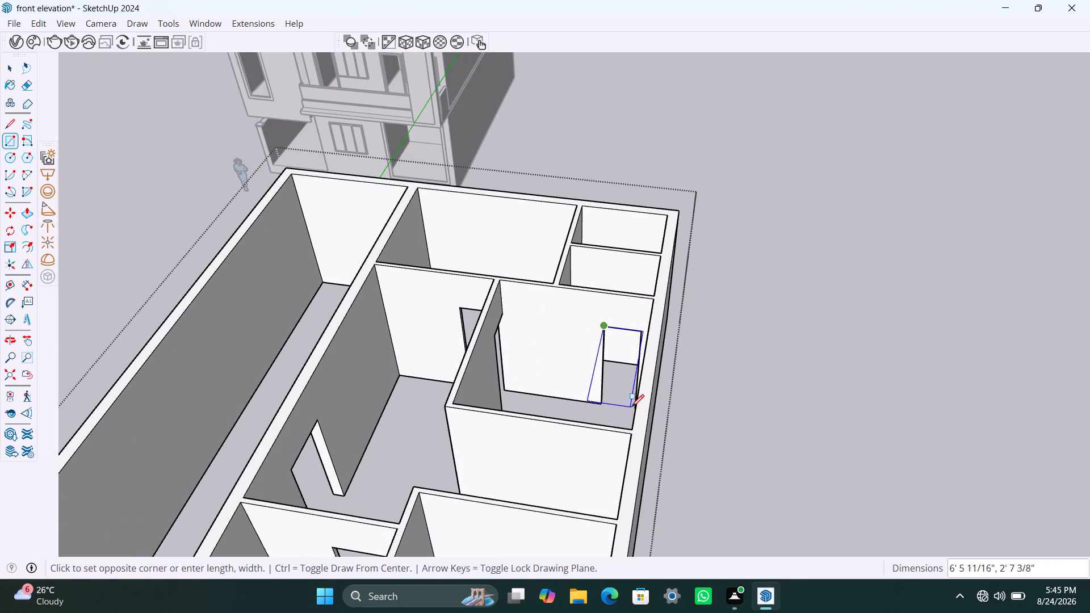
pyautogui.scroll(2, 631, 407)
pyautogui.moveTo(624, 411); pyautogui.dragTo(645, 438, button='middle')
pyautogui.click(645, 411)
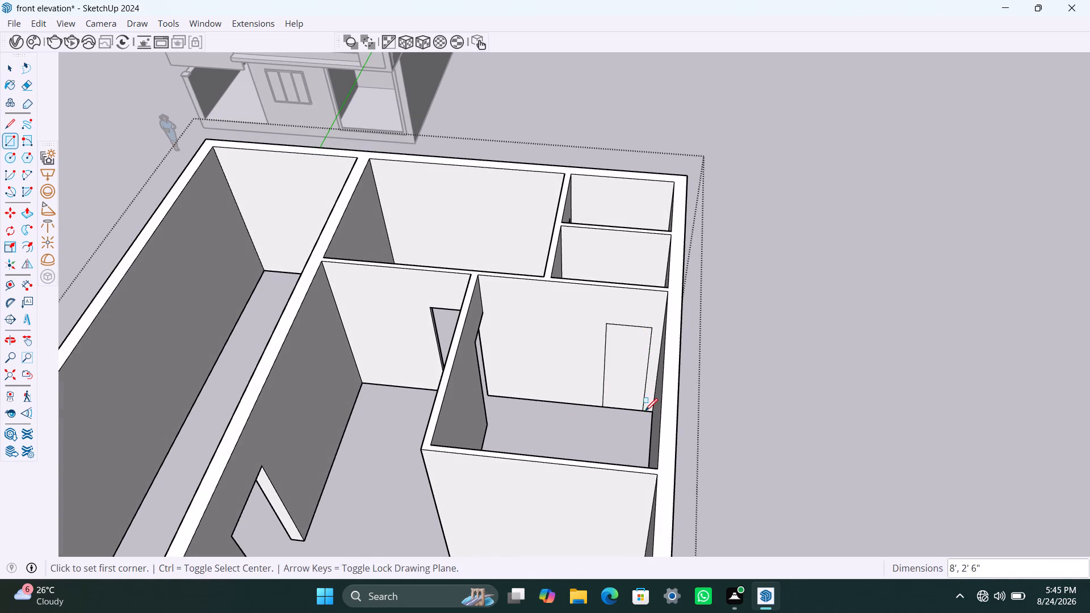
# Make the doorway rectangle's face and bounding edges into a group.
pyautogui.press('space')
pyautogui.doubleClick(641, 391)
pyautogui.click(638, 388)
pyautogui.rightClick(638, 388)
pyautogui.tripleClick(627, 370)
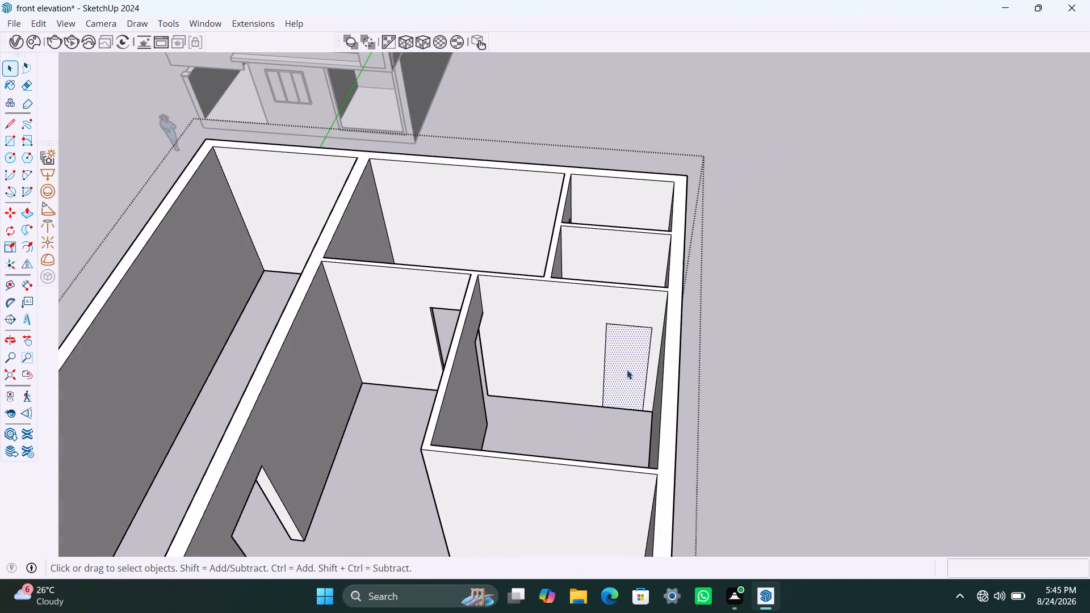
pyautogui.doubleClick(627, 367)
pyautogui.click(623, 366)
pyautogui.click(619, 366)
pyautogui.doubleClick(624, 370)
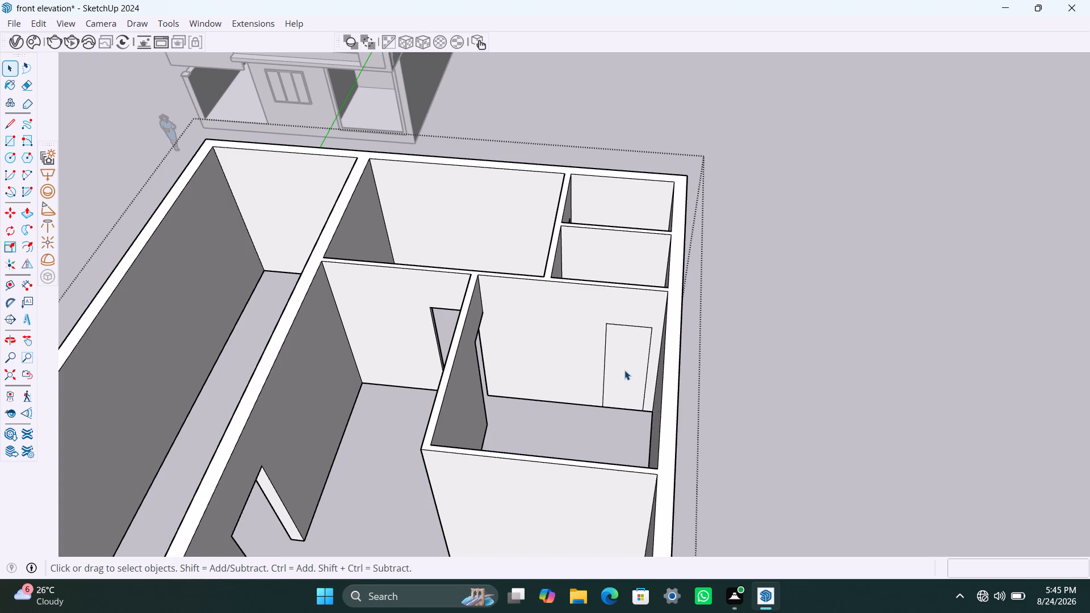
pyautogui.rightClick(624, 370)
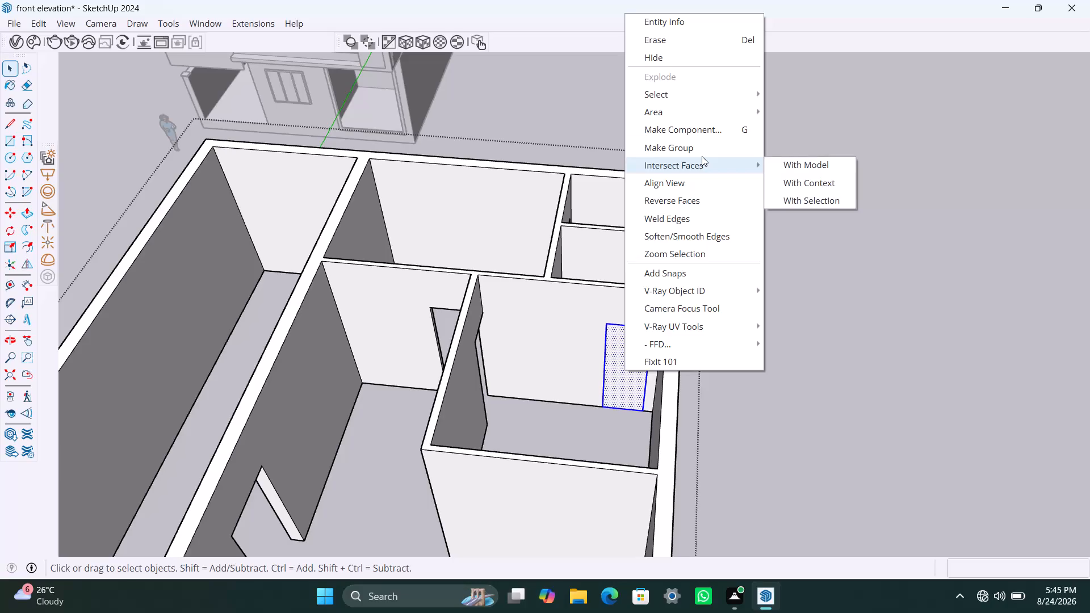
pyautogui.click(695, 146)
# Inside the door group, offset the face's edges inward 2" and delete the inner face to leave a frame.
pyautogui.tripleClick(631, 351)
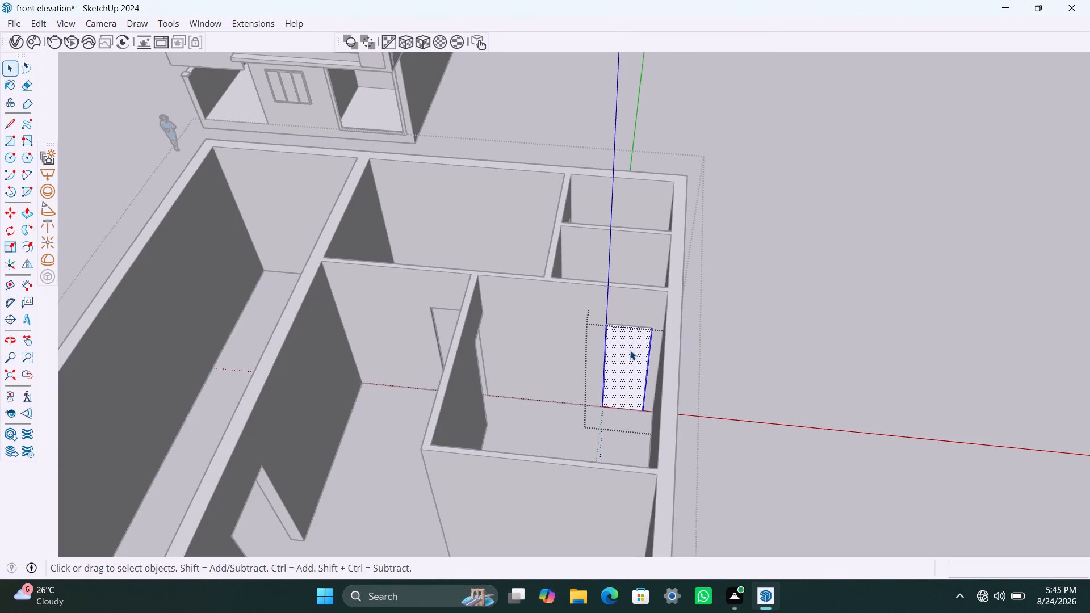
pyautogui.press('f')
pyautogui.click(622, 354)
pyautogui.write('2"')
pyautogui.press('Return')
pyautogui.press('space')
pyautogui.click(624, 370)
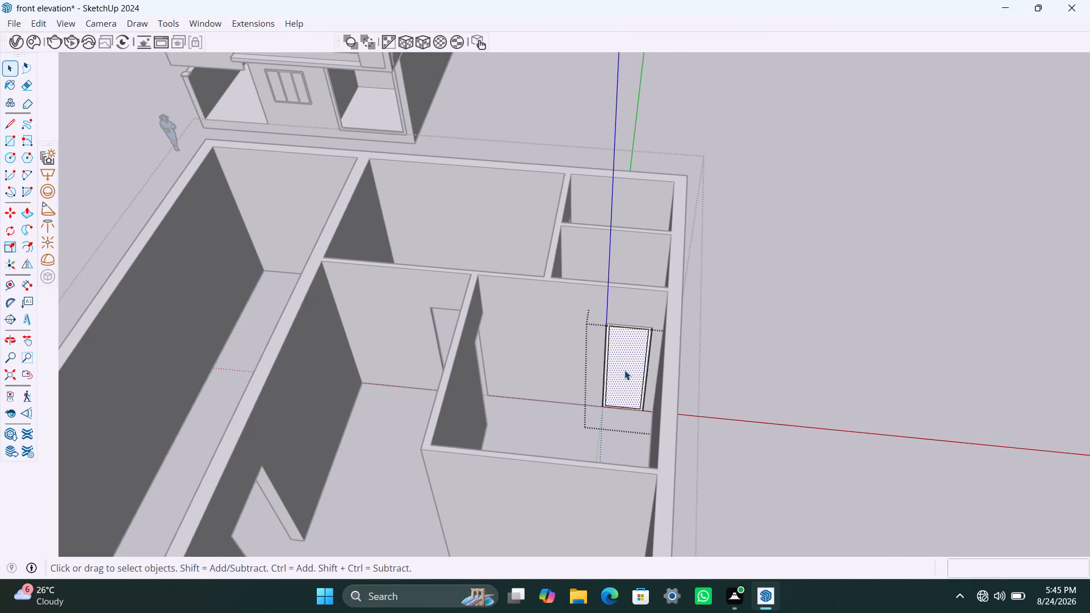
pyautogui.press('Delete')
# Push/Pull the door frame face 2", exit its group and delete the stray face behind the opening.
pyautogui.scroll(7, 611, 379)
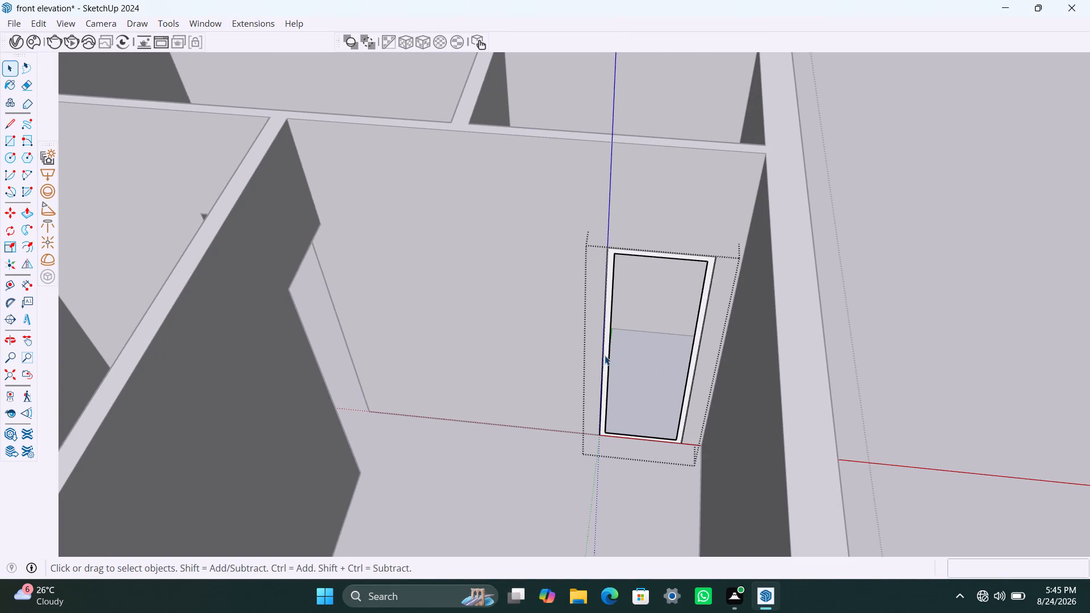
pyautogui.click(605, 355)
pyautogui.click(607, 355)
pyautogui.press('p')
pyautogui.click(607, 356)
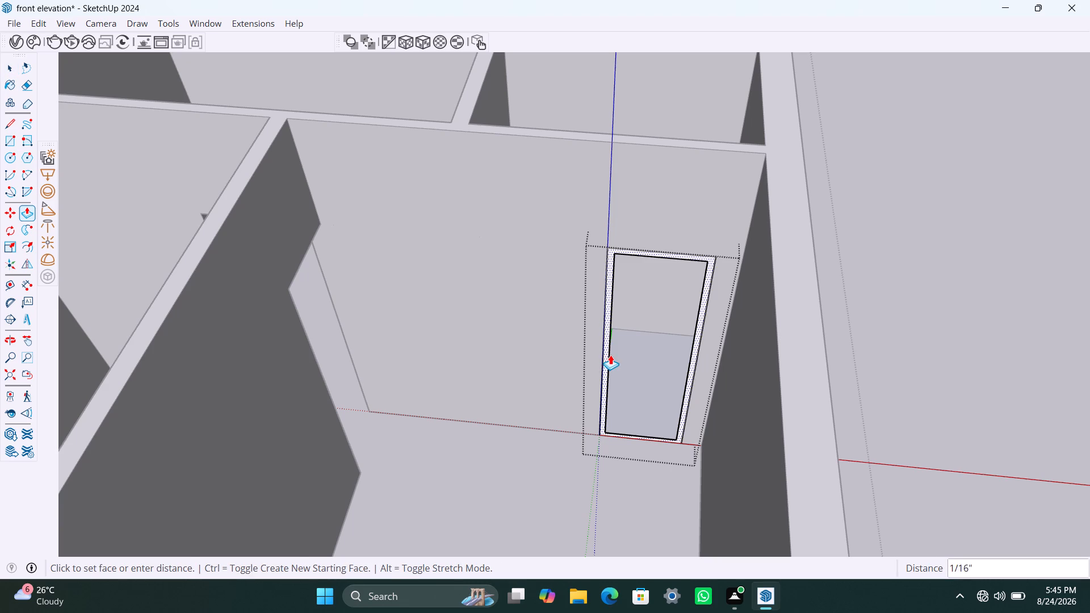
pyautogui.write('2"')
pyautogui.press('Return')
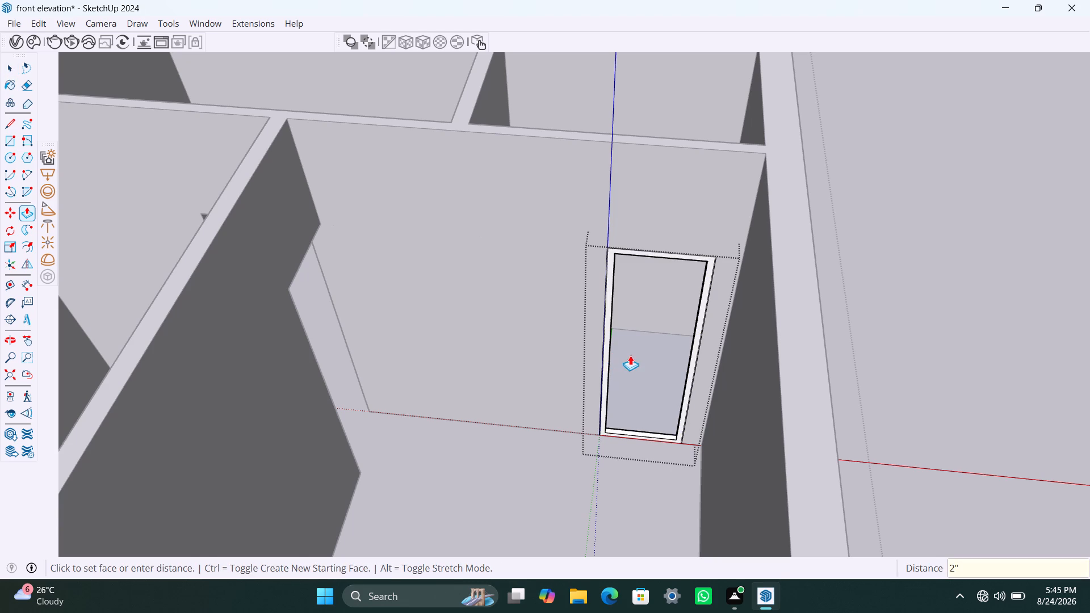
pyautogui.press('space')
pyautogui.click(641, 368)
pyautogui.click(902, 280)
pyautogui.click(635, 385)
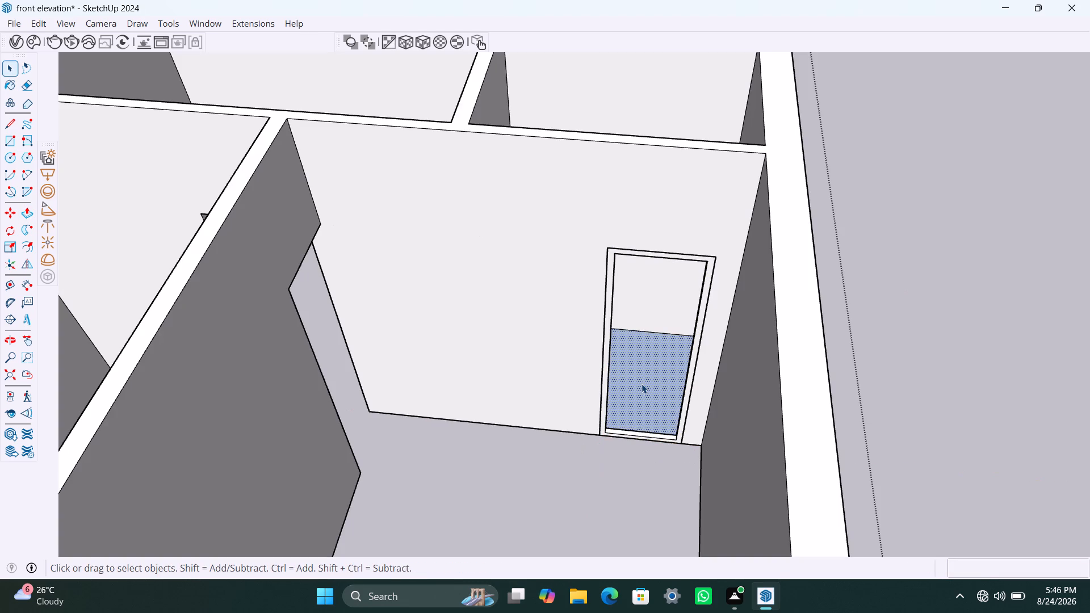
pyautogui.press('Delete')
# Push/Pull the neighbouring inner room's doorway jamb back in two passes, widening the opening to about 2' 11 15/16".
pyautogui.scroll(-14, 590, 397)
pyautogui.moveTo(544, 377); pyautogui.dragTo(548, 384, button='middle')
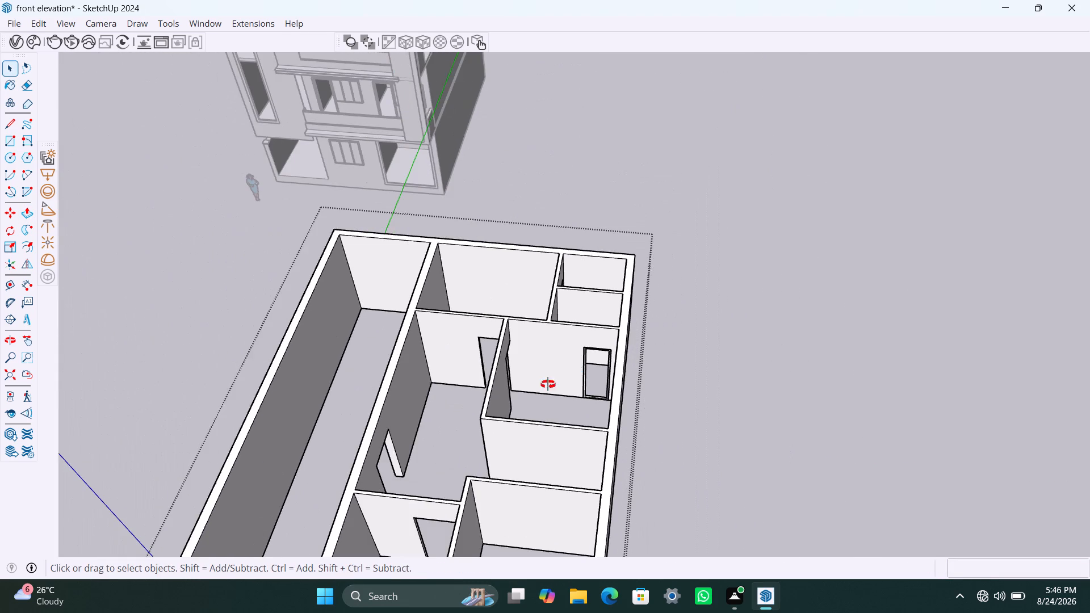
pyautogui.moveTo(548, 384); pyautogui.dragTo(674, 401, button='middle')
pyautogui.scroll(3, 628, 430)
pyautogui.moveTo(690, 455); pyautogui.dragTo(891, 471, button='middle')
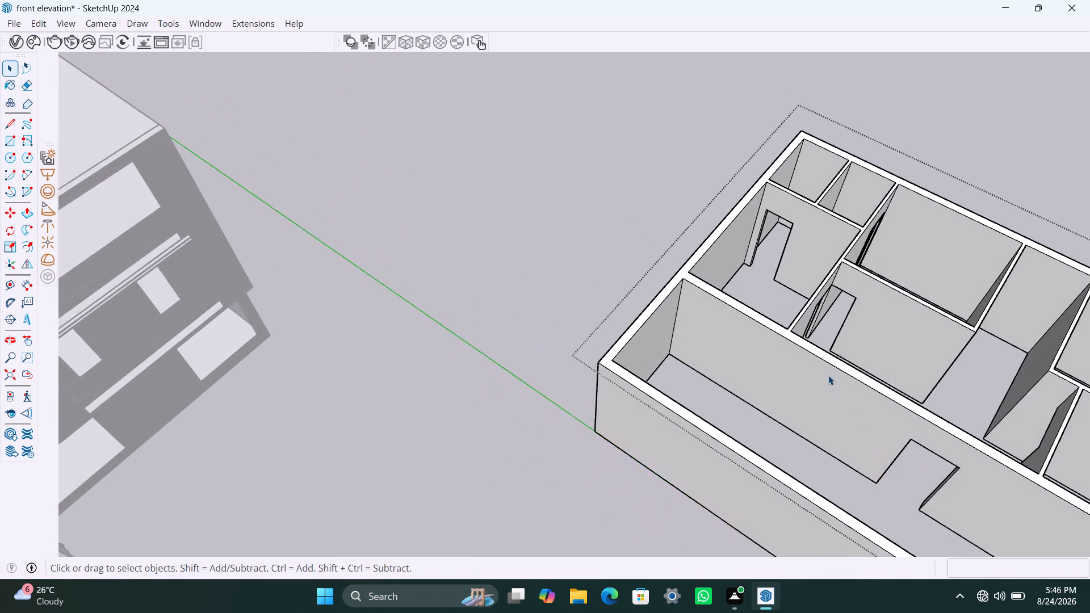
pyautogui.scroll(3, 828, 375)
pyautogui.moveTo(831, 356); pyautogui.dragTo(907, 402, button='middle')
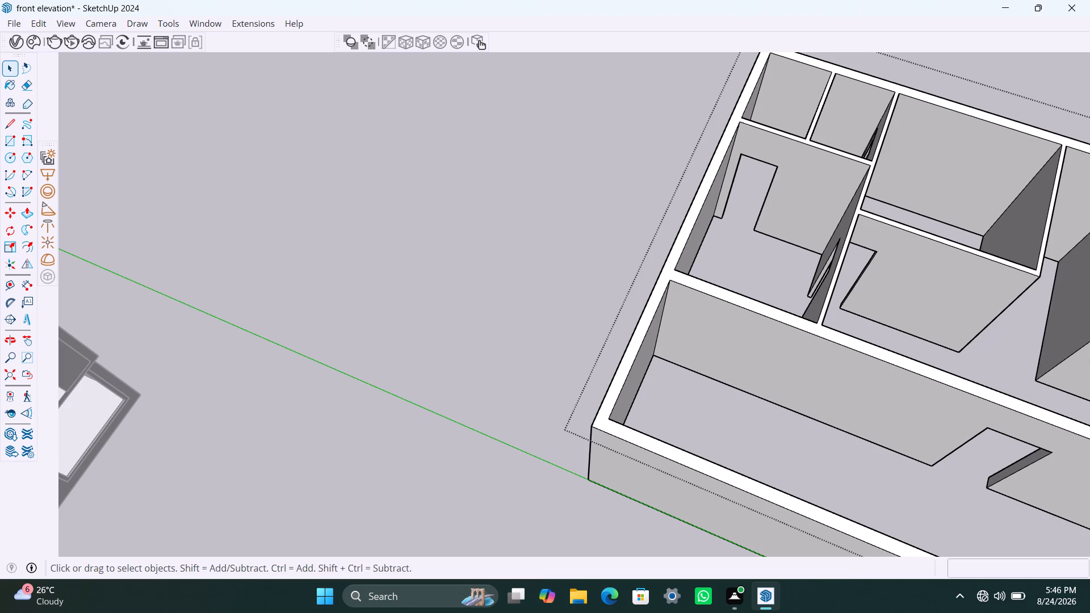
pyautogui.scroll(3, 785, 283)
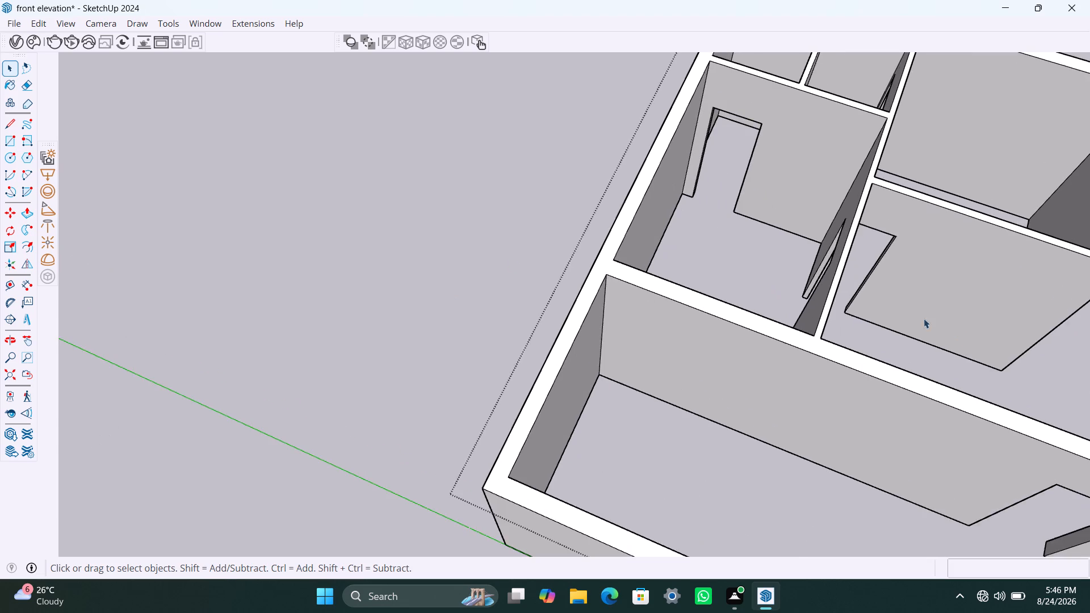
pyautogui.moveTo(846, 331); pyautogui.dragTo(929, 356, button='middle')
pyautogui.scroll(9, 860, 194)
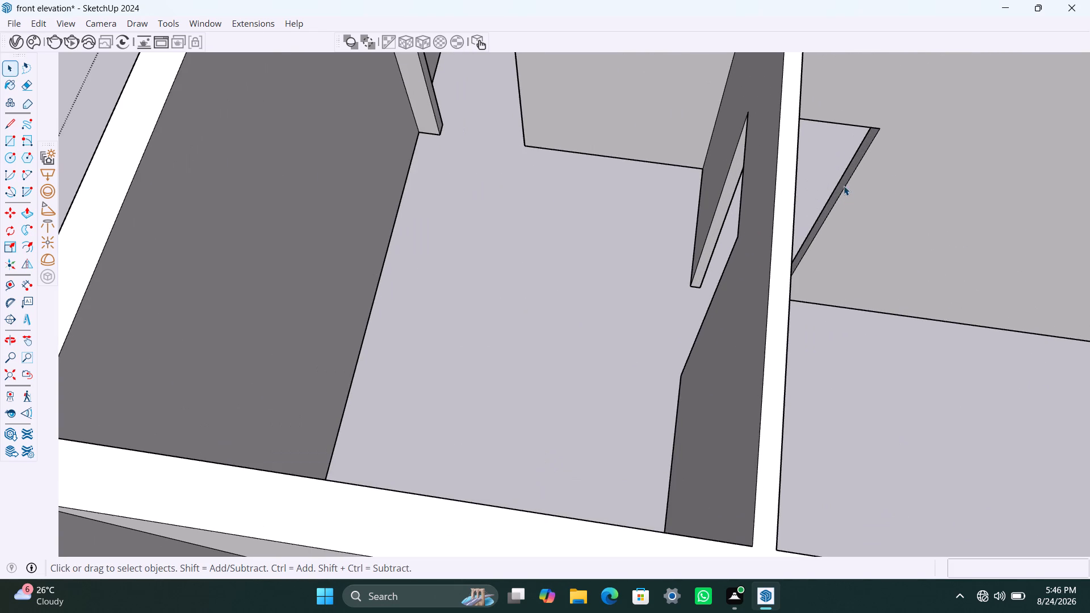
pyautogui.click(843, 183)
pyautogui.press('p')
pyautogui.click(843, 183)
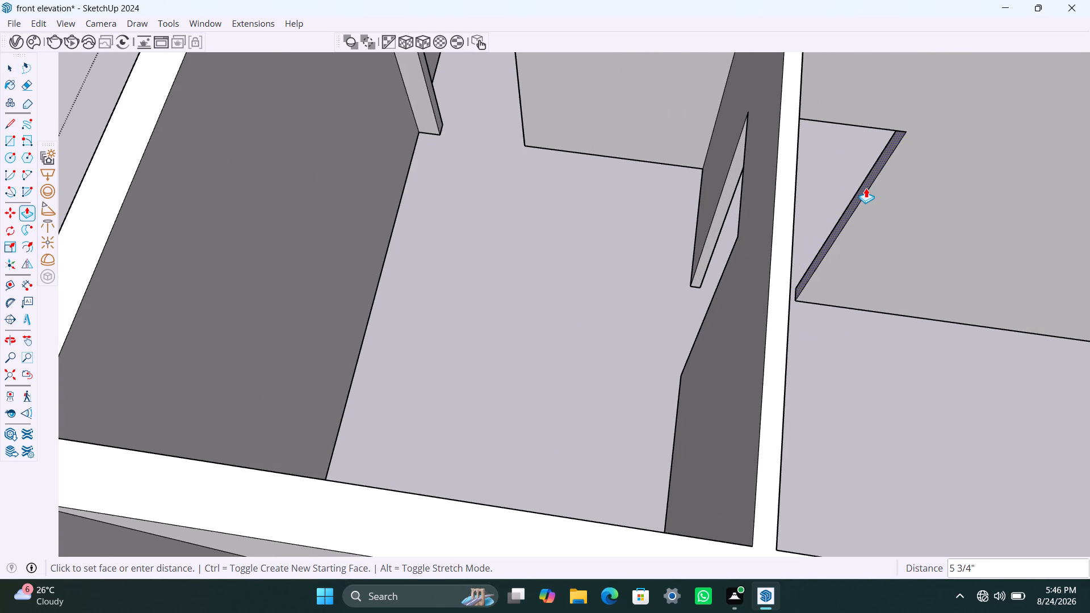
pyautogui.click(866, 188)
pyautogui.scroll(-4, 833, 263)
pyautogui.moveTo(826, 272); pyautogui.dragTo(723, 216, button='middle')
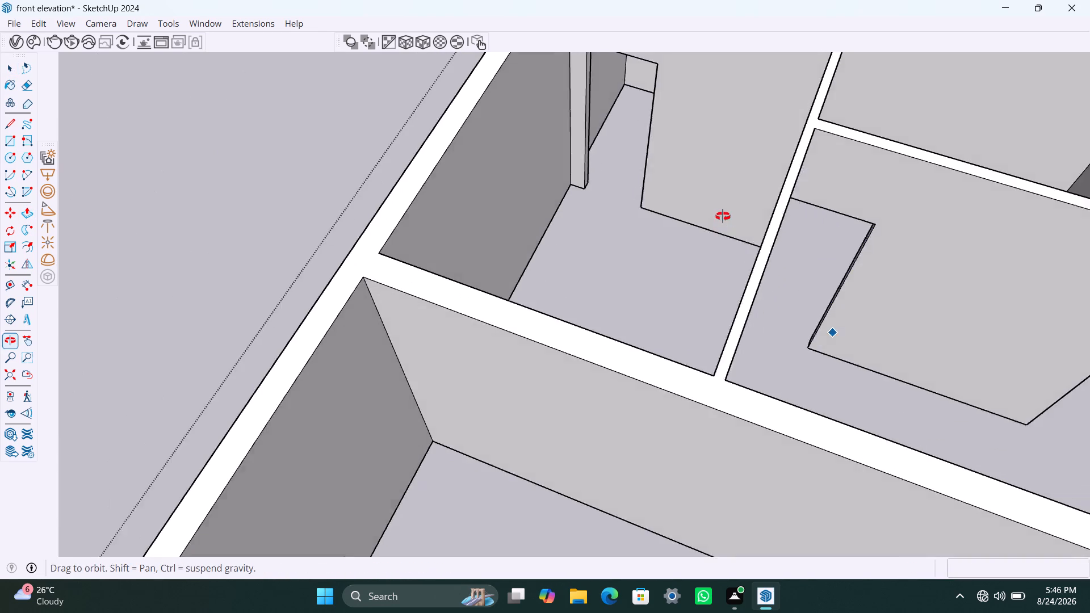
pyautogui.moveTo(723, 216); pyautogui.dragTo(722, 216, button='middle')
pyautogui.scroll(3, 823, 351)
pyautogui.moveTo(827, 366); pyautogui.dragTo(916, 380, button='middle')
pyautogui.scroll(2, 830, 249)
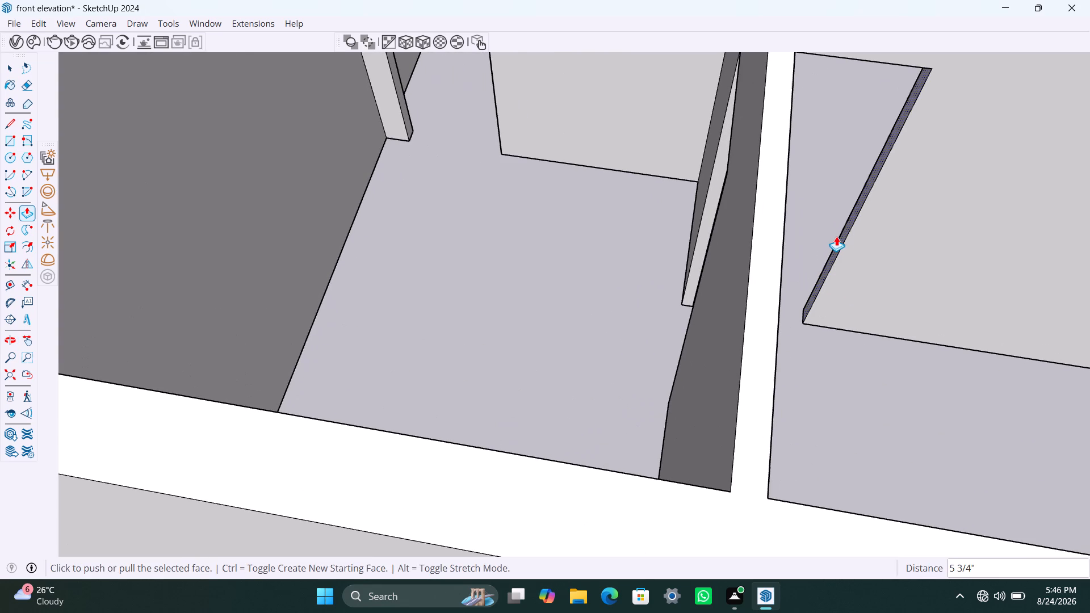
pyautogui.click(838, 236)
pyautogui.click(858, 241)
pyautogui.press('space')
pyautogui.click(864, 379)
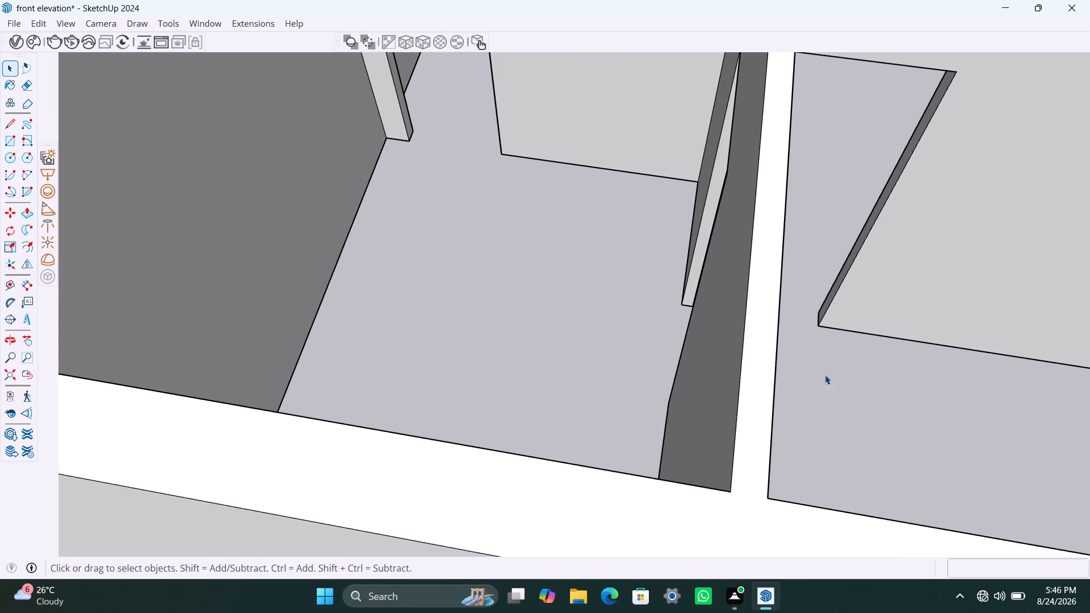
# Draw a 2' 11 15/16" by 8' rectangle filling the widened doorway and make its face and edges a group.
pyautogui.scroll(-5, 834, 385)
pyautogui.moveTo(826, 371); pyautogui.dragTo(727, 333, button='middle')
pyautogui.press('r')
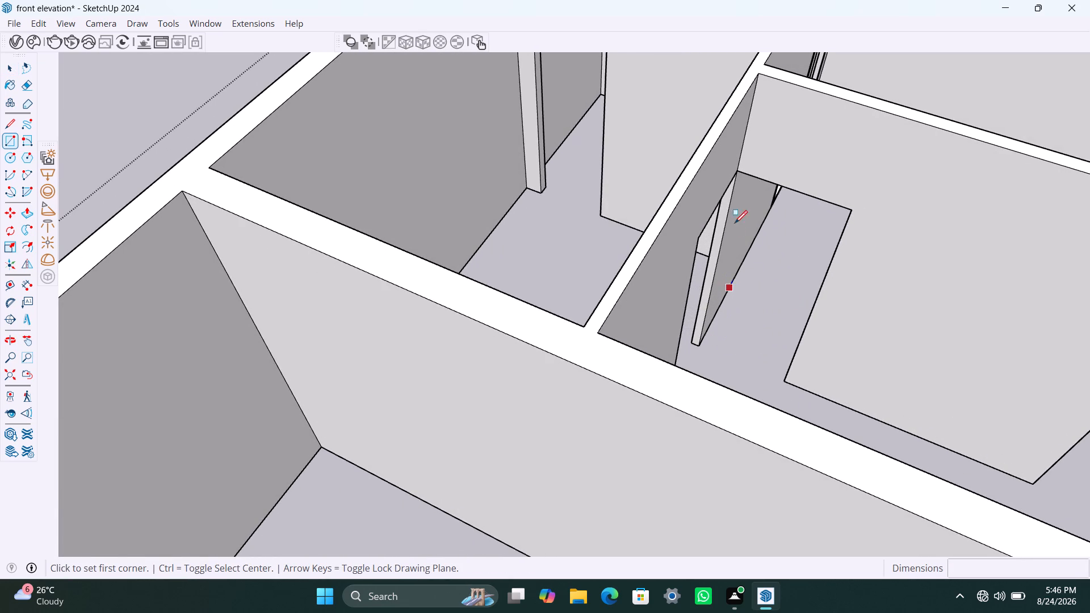
pyautogui.click(736, 174)
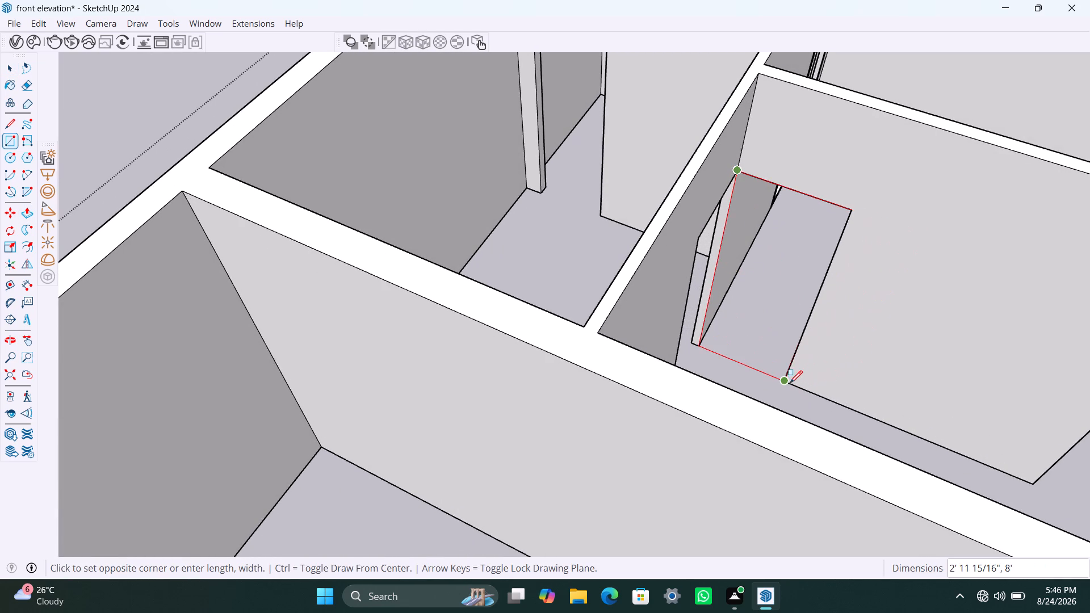
pyautogui.click(789, 382)
pyautogui.press('space')
pyautogui.doubleClick(785, 334)
pyautogui.rightClick(785, 332)
pyautogui.tripleClick(737, 321)
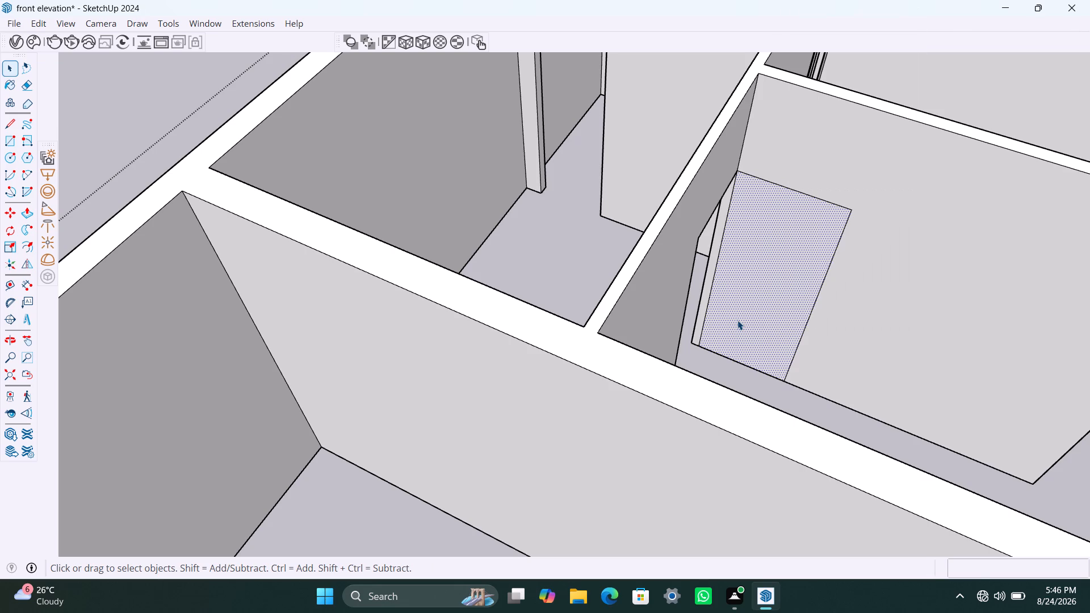
pyautogui.rightClick(740, 308)
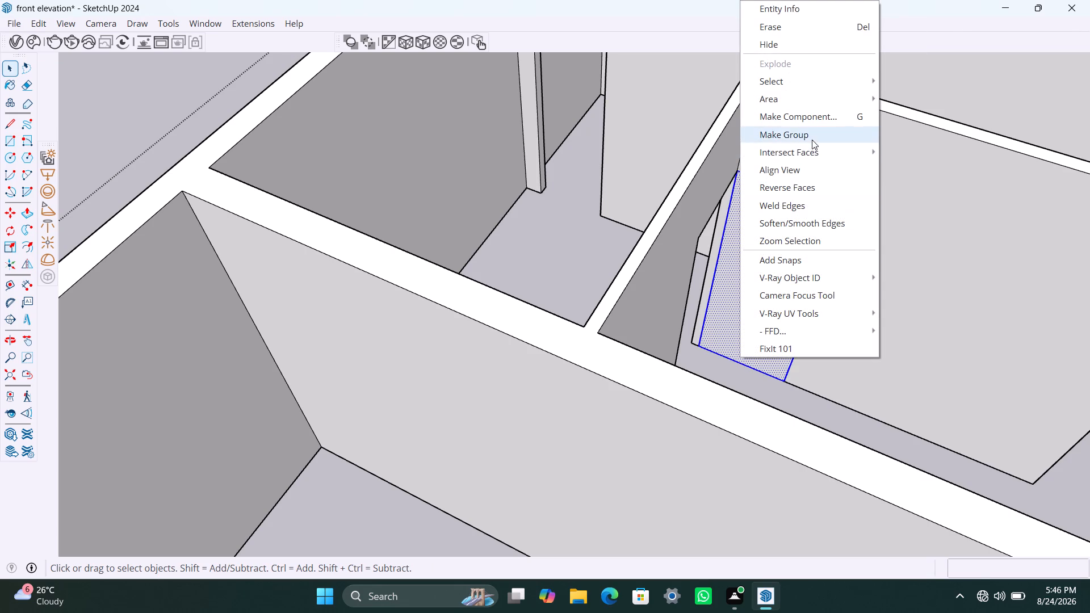
pyautogui.click(812, 140)
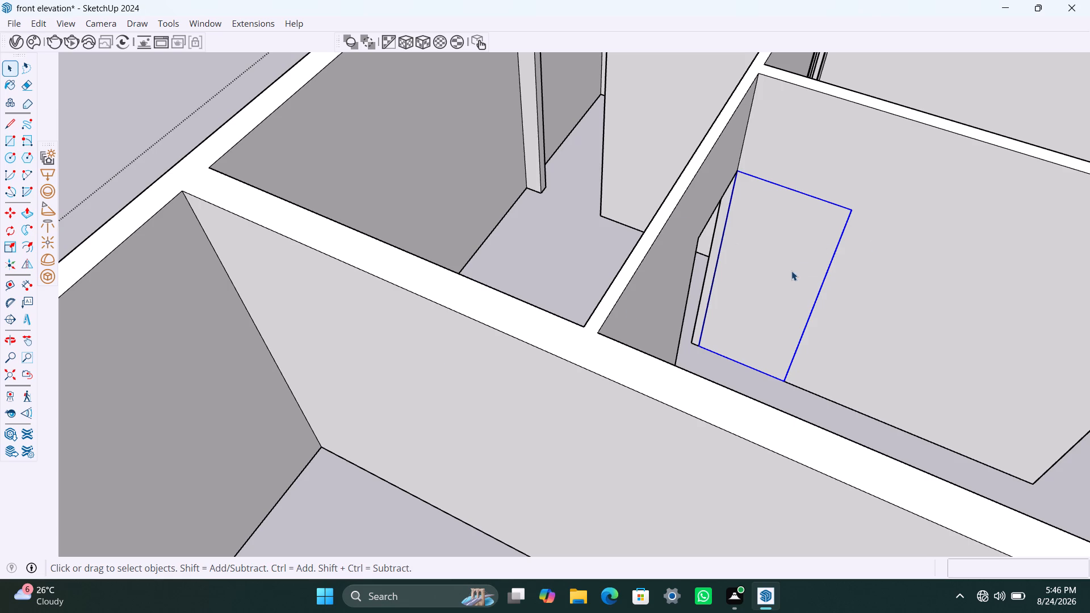
# Inside the new door group, offset the face's edges inward 2" and delete the inner face.
pyautogui.click(769, 250)
pyautogui.tripleClick(763, 248)
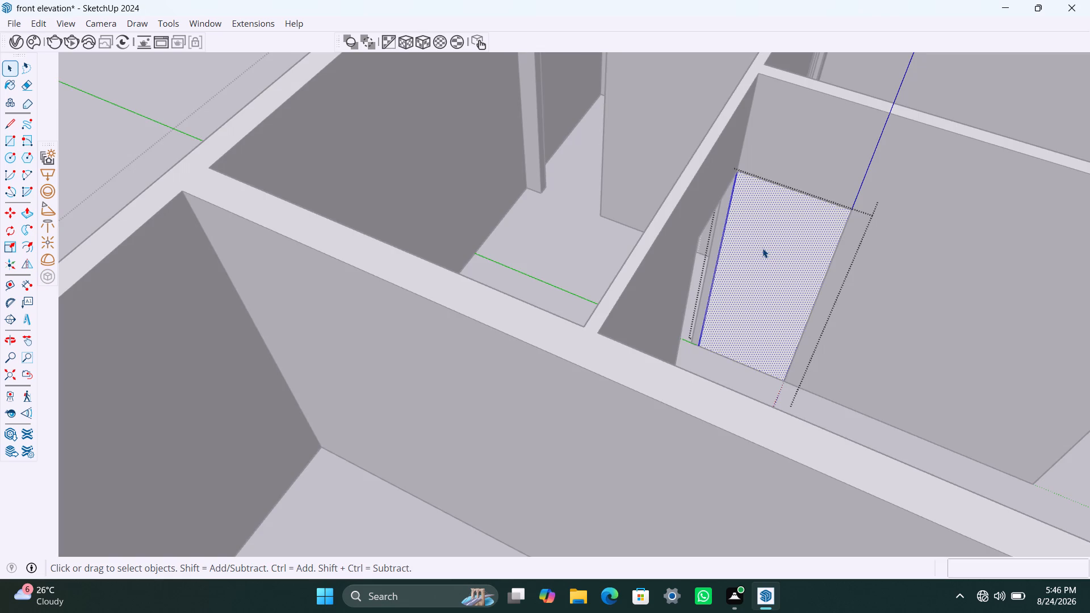
pyautogui.press('f')
pyautogui.click(756, 240)
pyautogui.press('2')
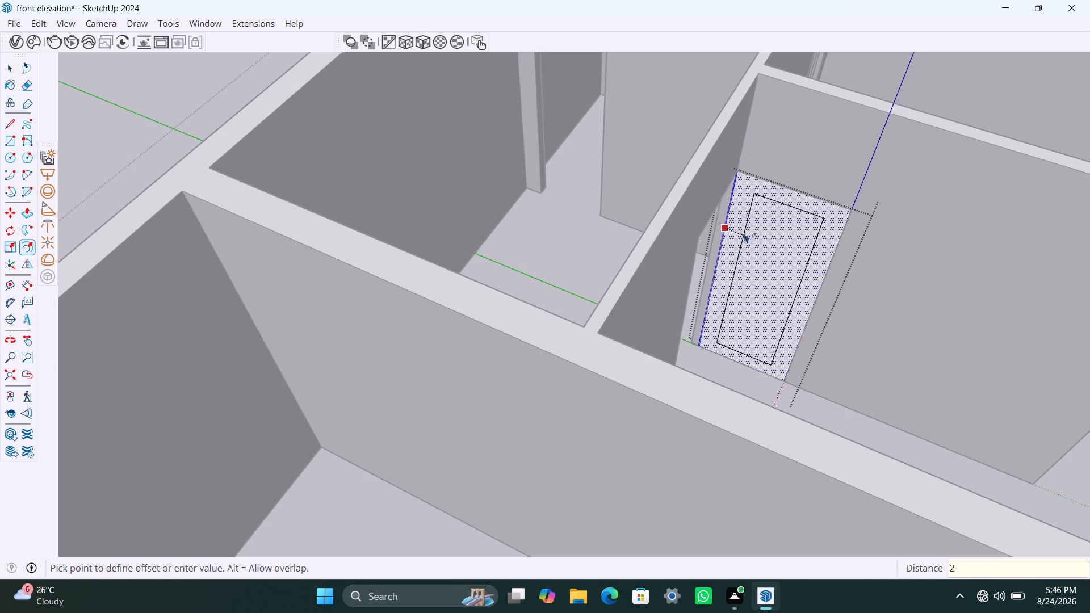
pyautogui.hotkey('shift', '"')
pyautogui.press('Return')
pyautogui.press('space')
pyautogui.click(756, 241)
pyautogui.press('Delete')
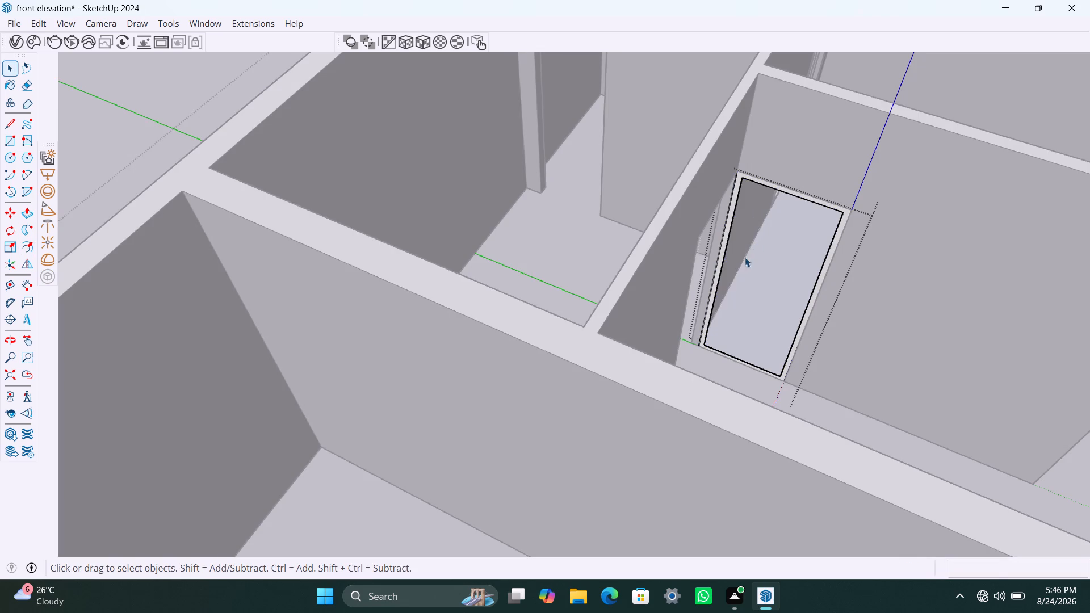
# Push/Pull the second door frame face 2" and exit its group.
pyautogui.click(725, 244)
pyautogui.scroll(3, 726, 242)
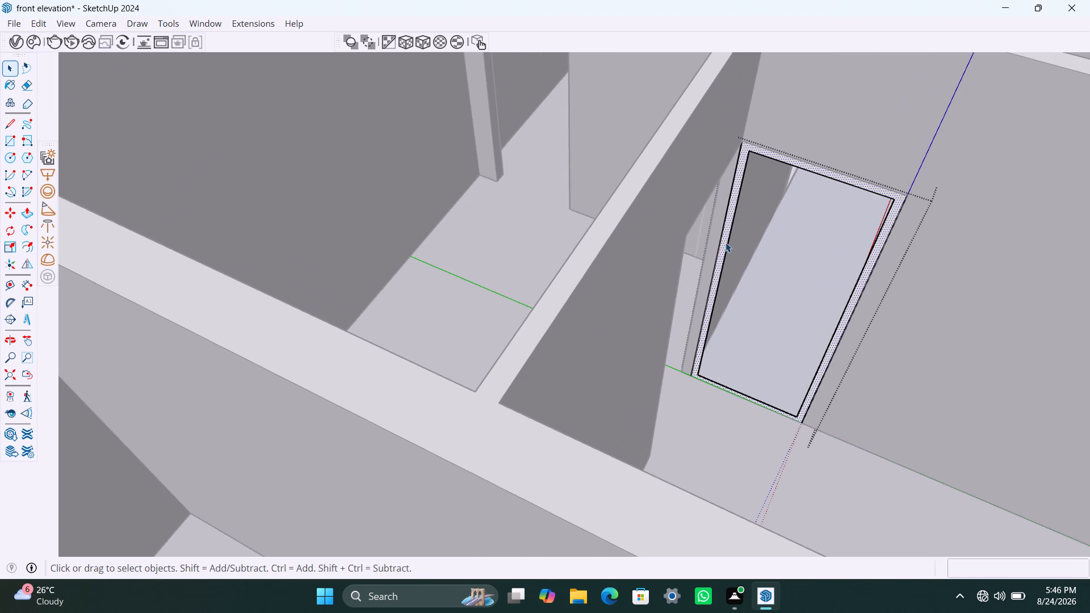
pyautogui.press('p')
pyautogui.click(726, 242)
pyautogui.press('2')
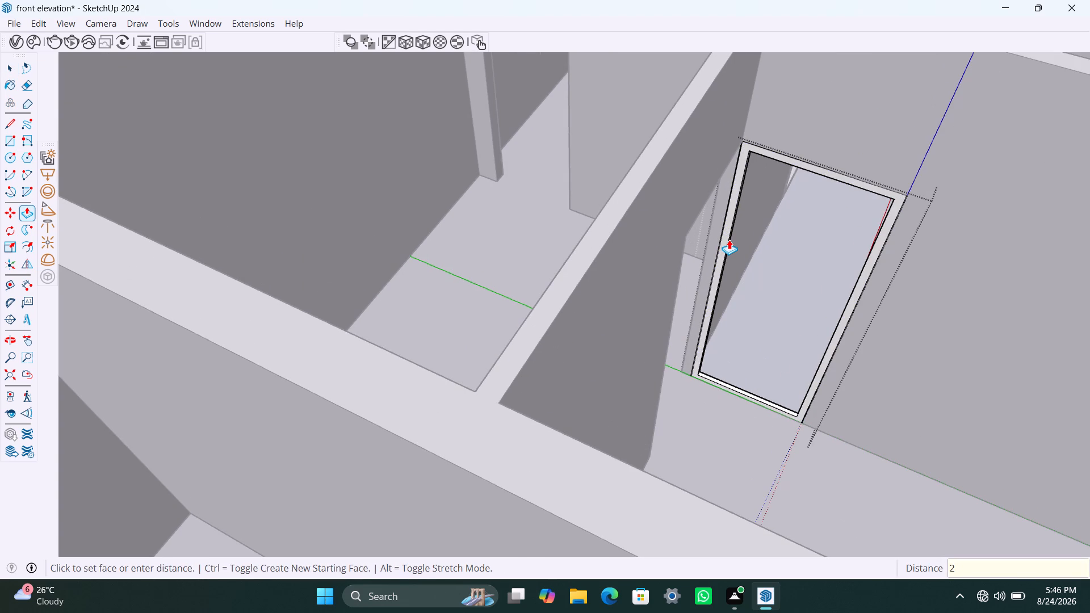
pyautogui.hotkey('shift', '"')
pyautogui.press('Return')
pyautogui.press('space')
pyautogui.click(783, 295)
pyautogui.click(728, 446)
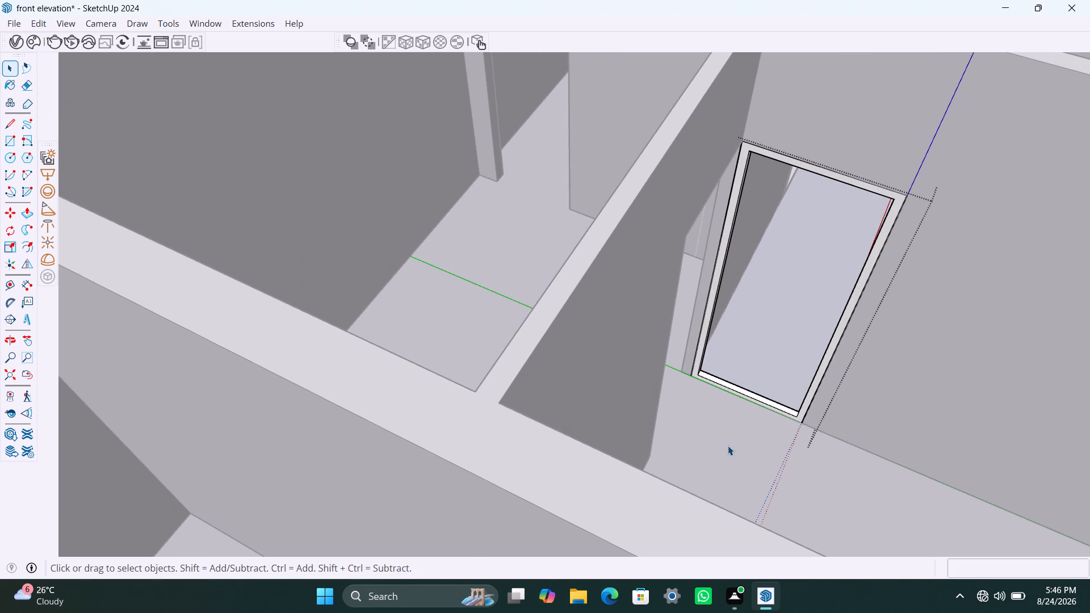
pyautogui.click(772, 355)
pyautogui.press('Delete')
pyautogui.scroll(-4, 714, 427)
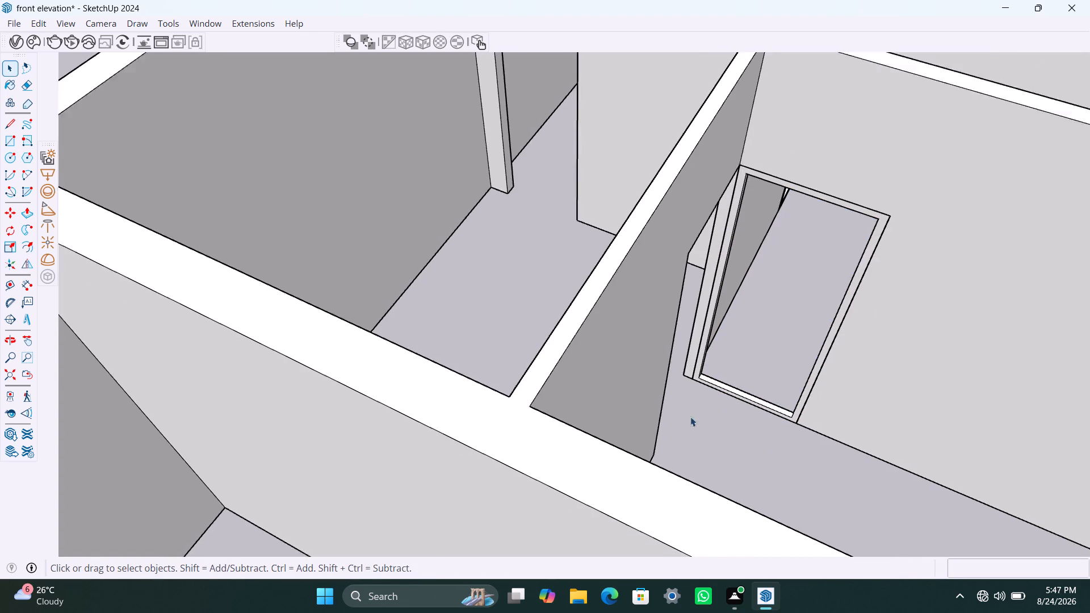
pyautogui.scroll(-4, 726, 349)
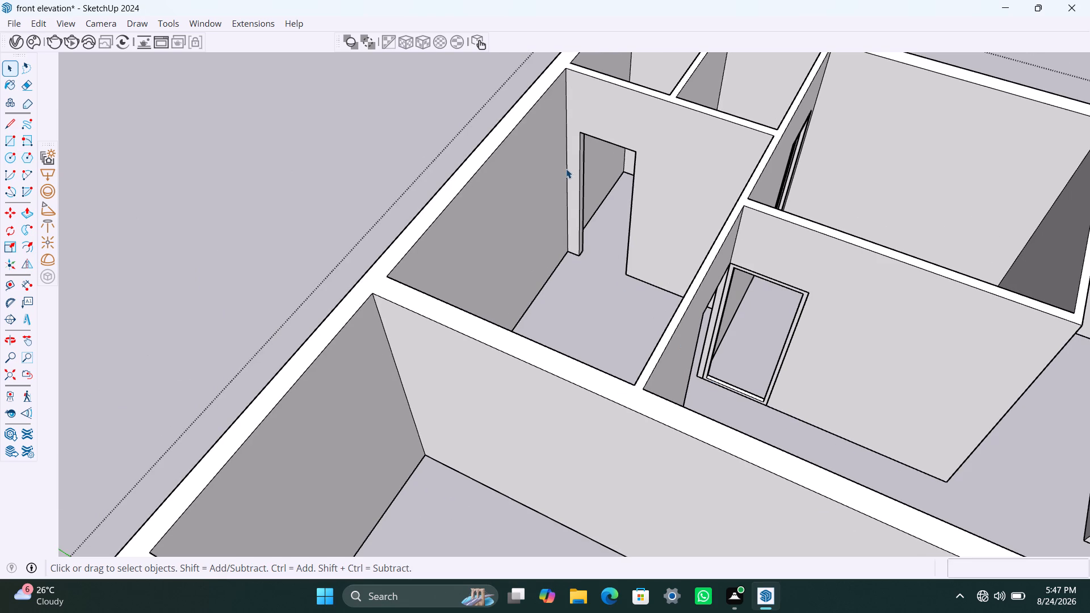
# Draw a rectangle filling the corner room's unframed doorway and make its face and edges a group.
pyautogui.press('r')
pyautogui.click(584, 134)
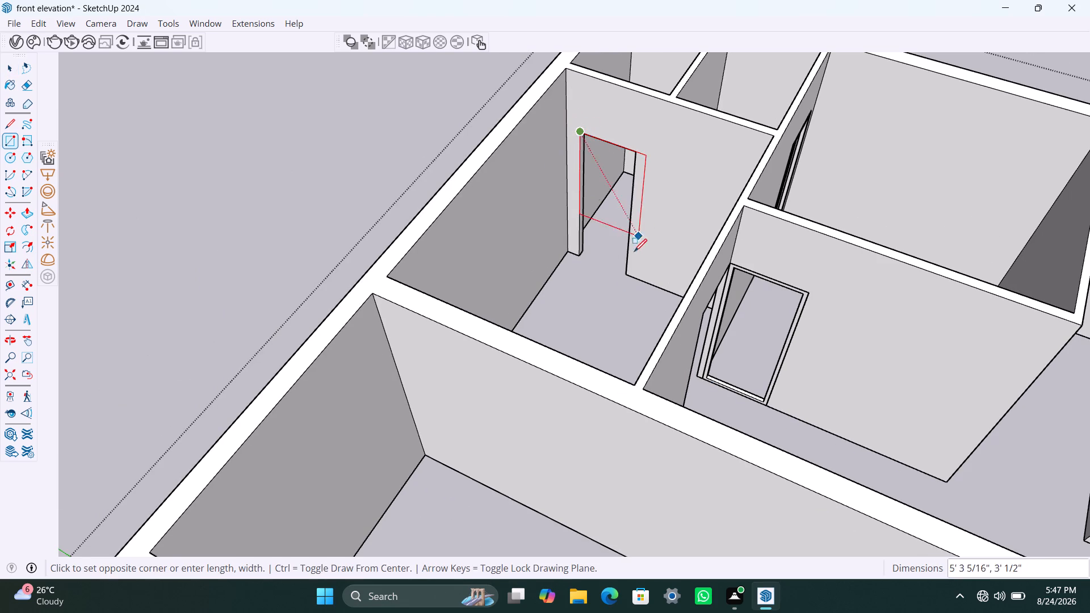
pyautogui.click(626, 274)
pyautogui.press('space')
pyautogui.doubleClick(612, 208)
pyautogui.rightClick(612, 208)
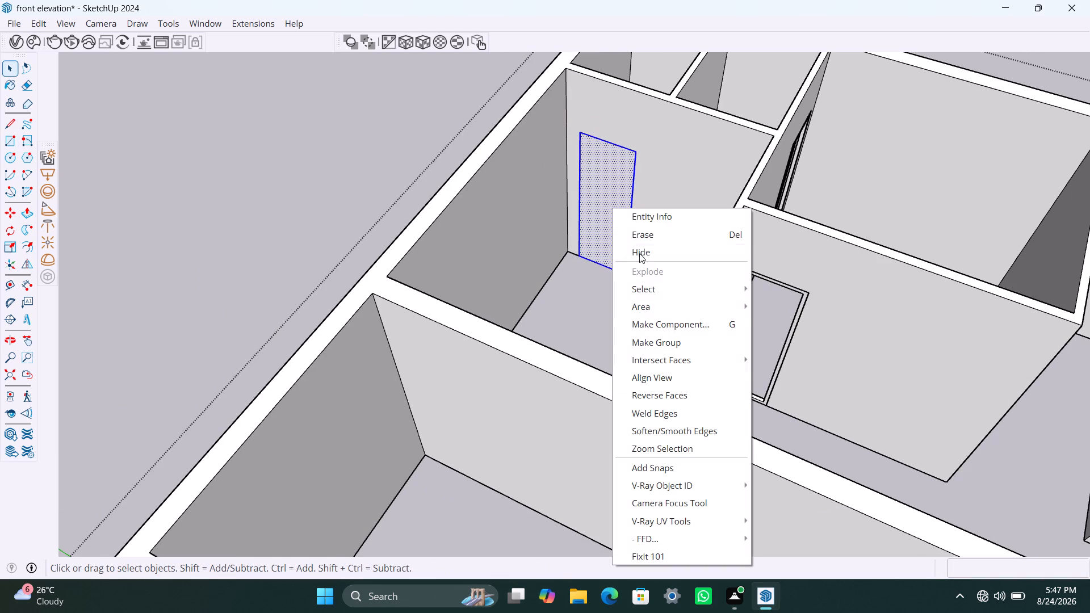
pyautogui.click(663, 337)
# Inside the new door group, offset the face's edges inward 2" and delete the inner face.
pyautogui.tripleClick(613, 208)
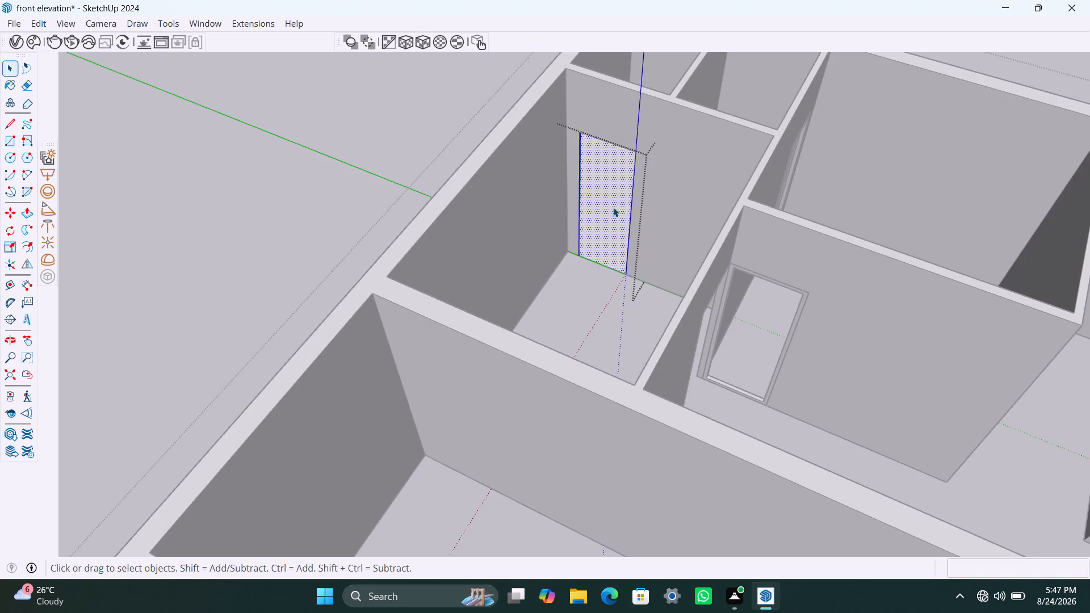
pyautogui.press('f')
pyautogui.click(597, 188)
pyautogui.write('2"')
pyautogui.press('Return')
pyautogui.press('space')
pyautogui.click(597, 178)
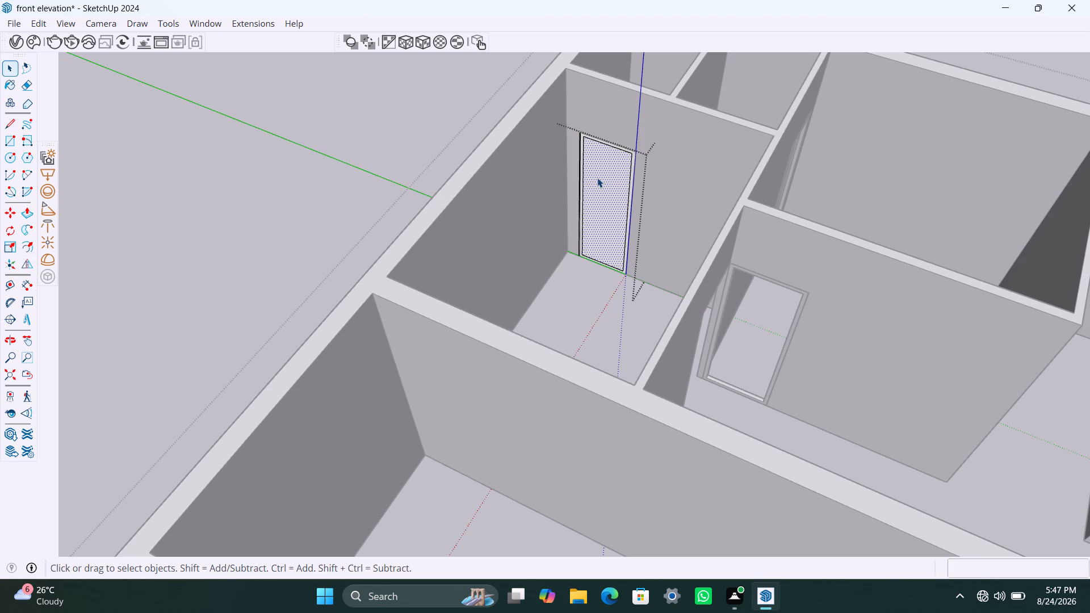
pyautogui.press('Delete')
# Push/Pull this door frame face 2", save the model and exit the group.
pyautogui.scroll(8, 584, 210)
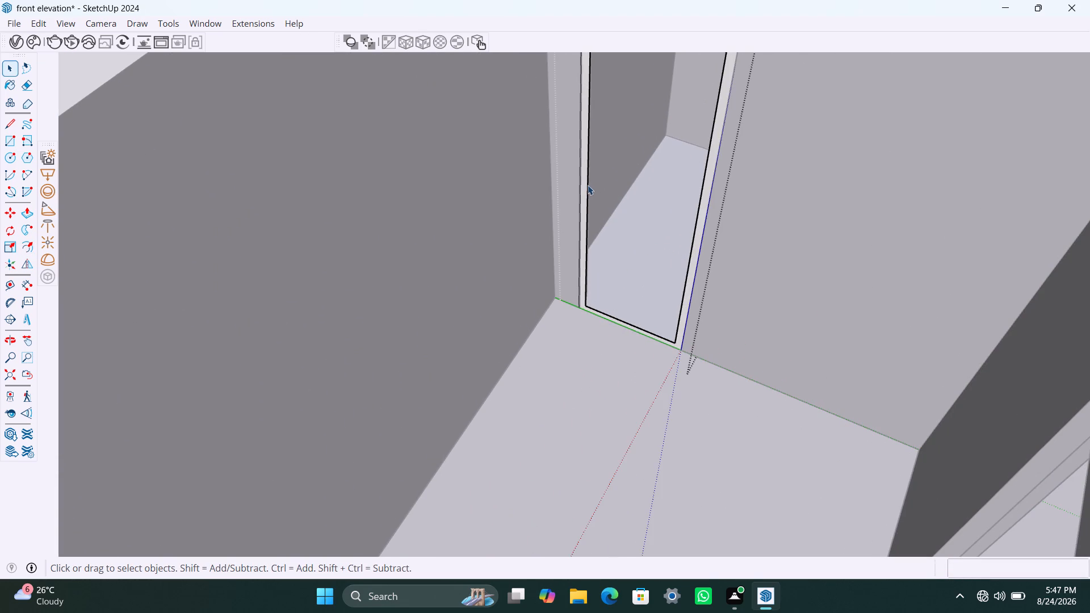
pyautogui.click(586, 186)
pyautogui.press('p')
pyautogui.click(586, 186)
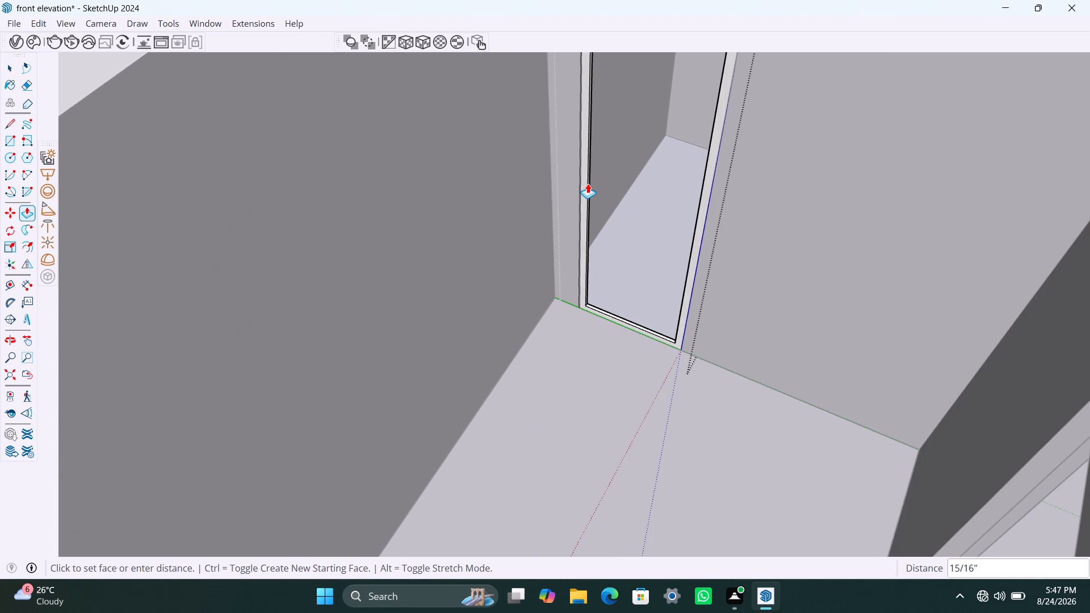
pyautogui.write('2"')
pyautogui.press('Return')
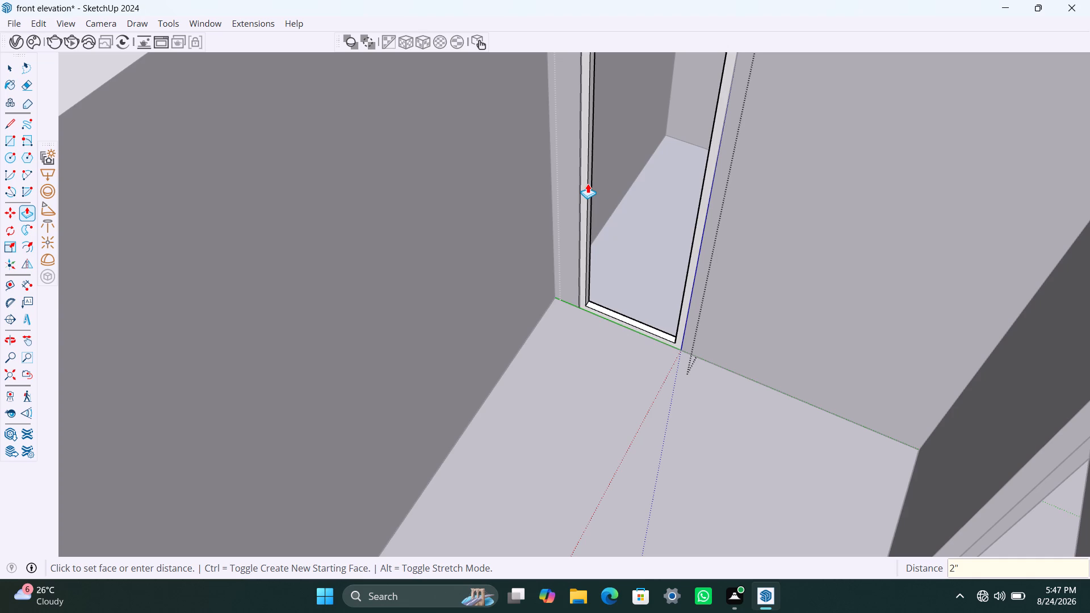
pyautogui.hotkey('ctrl', 's')
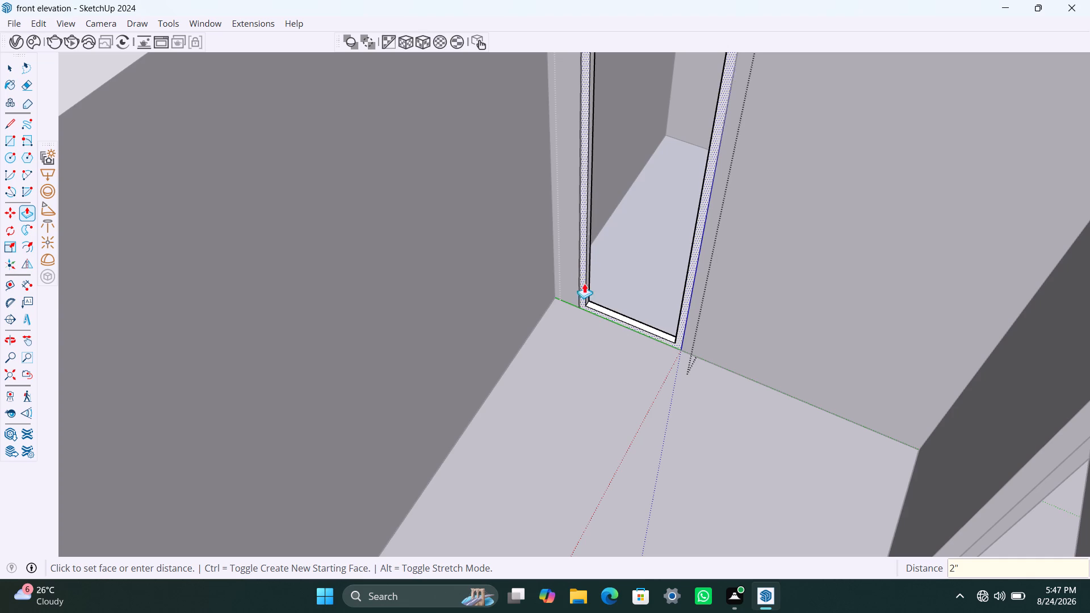
pyautogui.press('space')
pyautogui.scroll(-10, 619, 408)
pyautogui.click(611, 456)
pyautogui.scroll(-3, 826, 460)
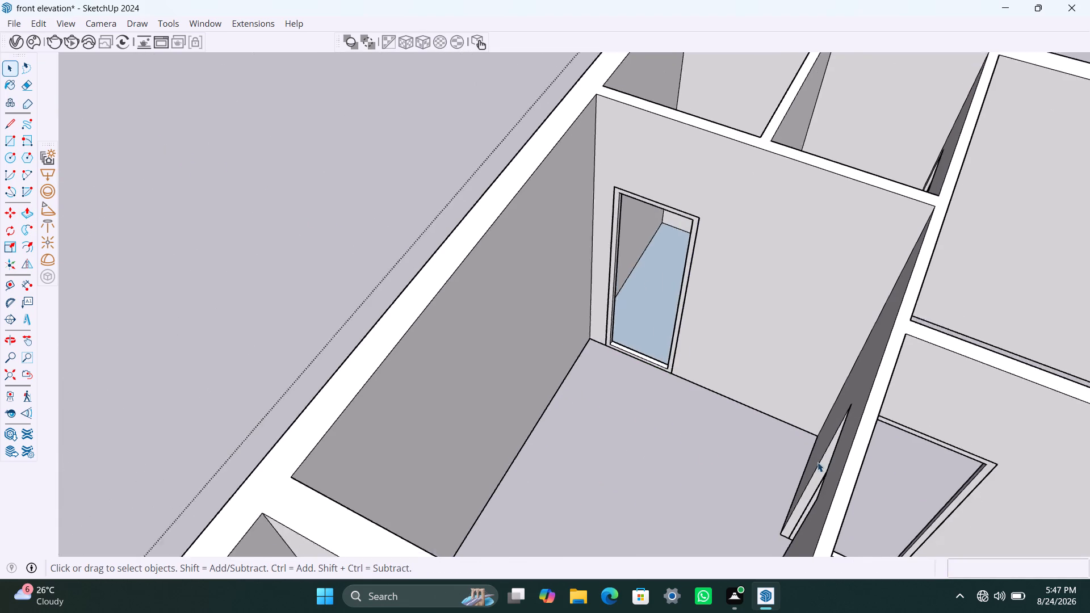
# Delete the stray floor face beyond the newly framed doorway.
pyautogui.click(664, 337)
pyautogui.press('Delete')
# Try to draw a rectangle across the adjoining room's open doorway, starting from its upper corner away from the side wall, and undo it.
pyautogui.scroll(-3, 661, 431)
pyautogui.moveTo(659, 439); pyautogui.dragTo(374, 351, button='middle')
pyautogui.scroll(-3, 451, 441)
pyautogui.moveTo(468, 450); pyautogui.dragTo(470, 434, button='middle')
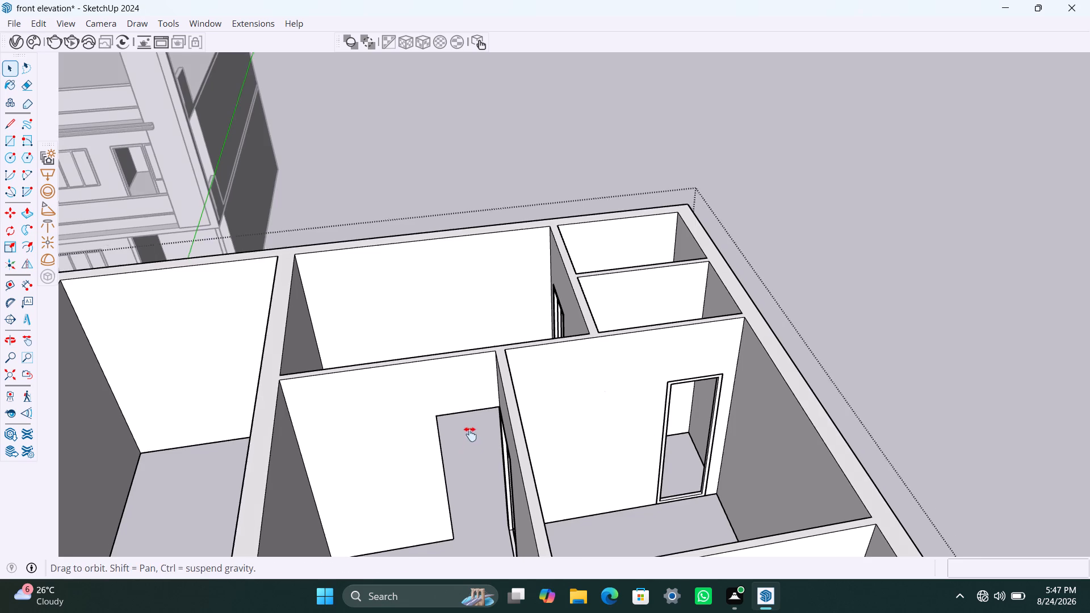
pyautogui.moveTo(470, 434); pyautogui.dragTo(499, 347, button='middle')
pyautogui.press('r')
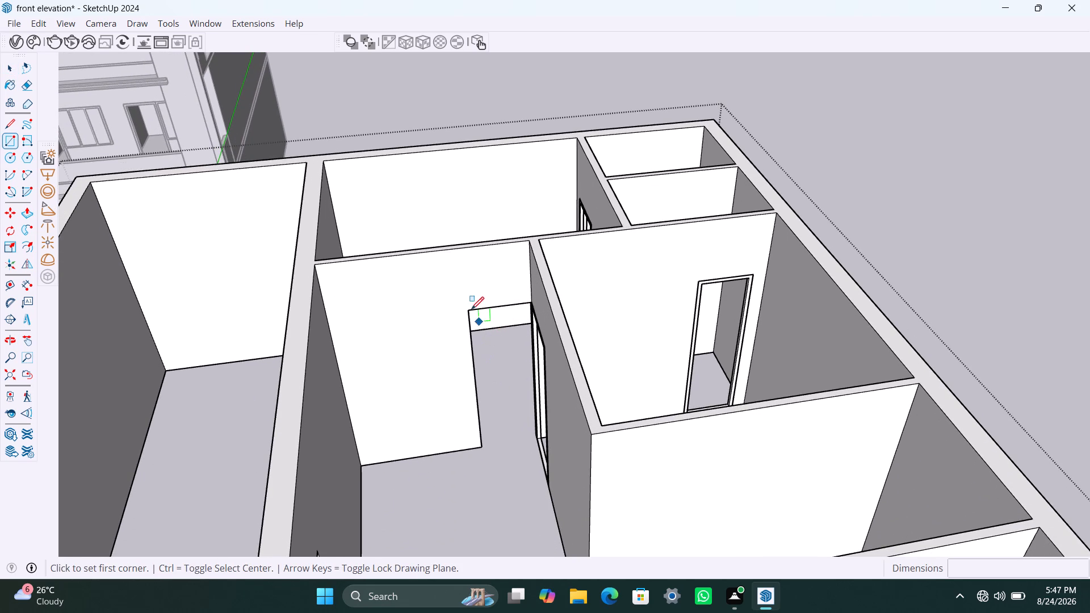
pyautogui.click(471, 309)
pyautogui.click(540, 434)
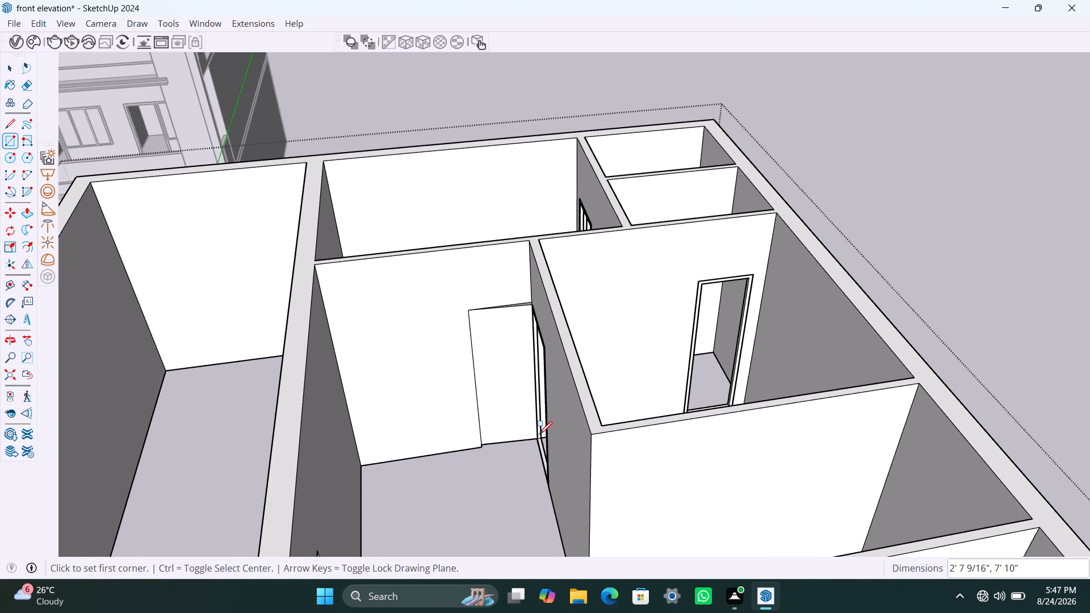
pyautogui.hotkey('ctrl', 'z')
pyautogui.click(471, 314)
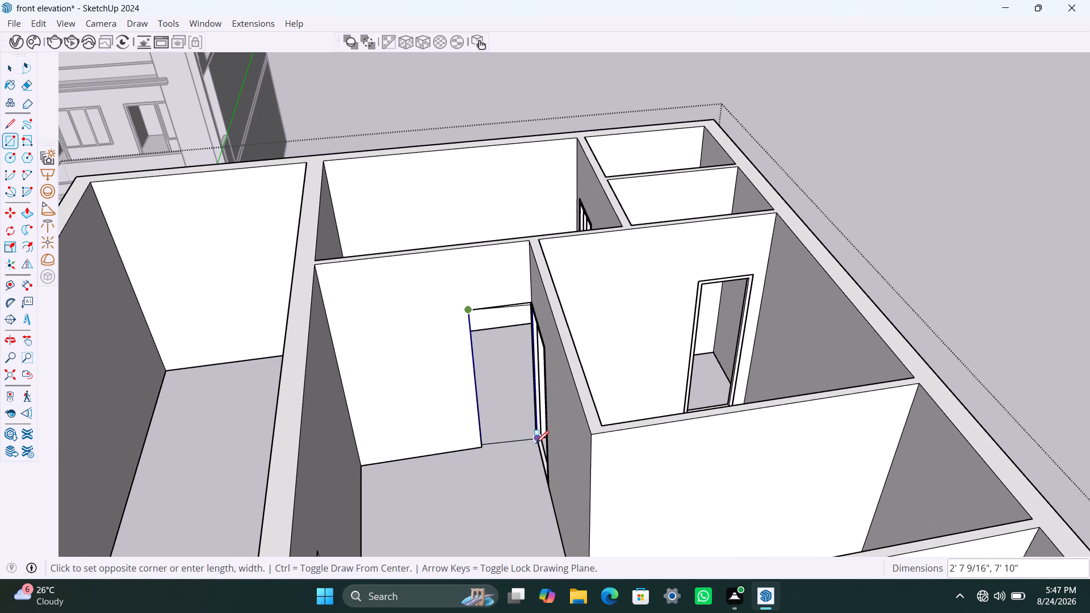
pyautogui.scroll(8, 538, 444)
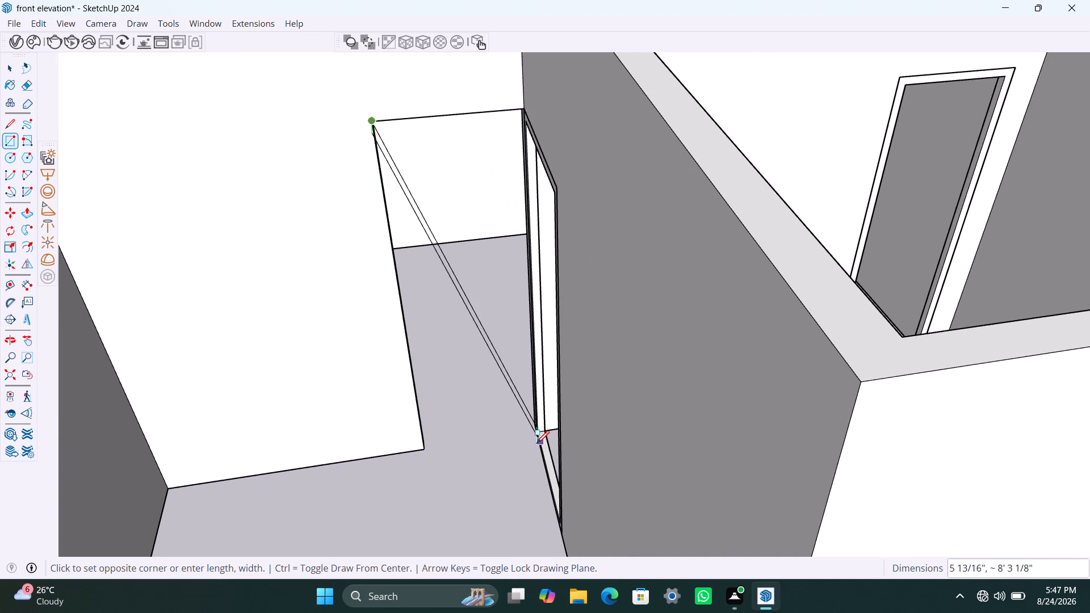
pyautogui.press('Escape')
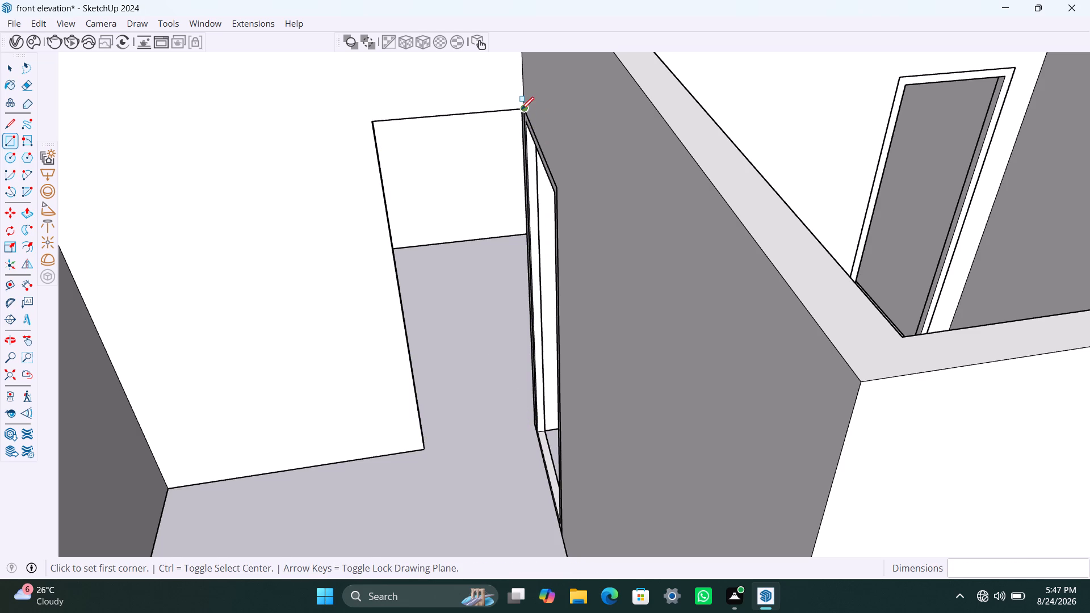
# Draw a rectangle filling the adjoining room's doorway, from its upper corner at the side wall, and make it a group.
pyautogui.click(521, 110)
pyautogui.click(422, 448)
pyautogui.press('space')
pyautogui.doubleClick(485, 366)
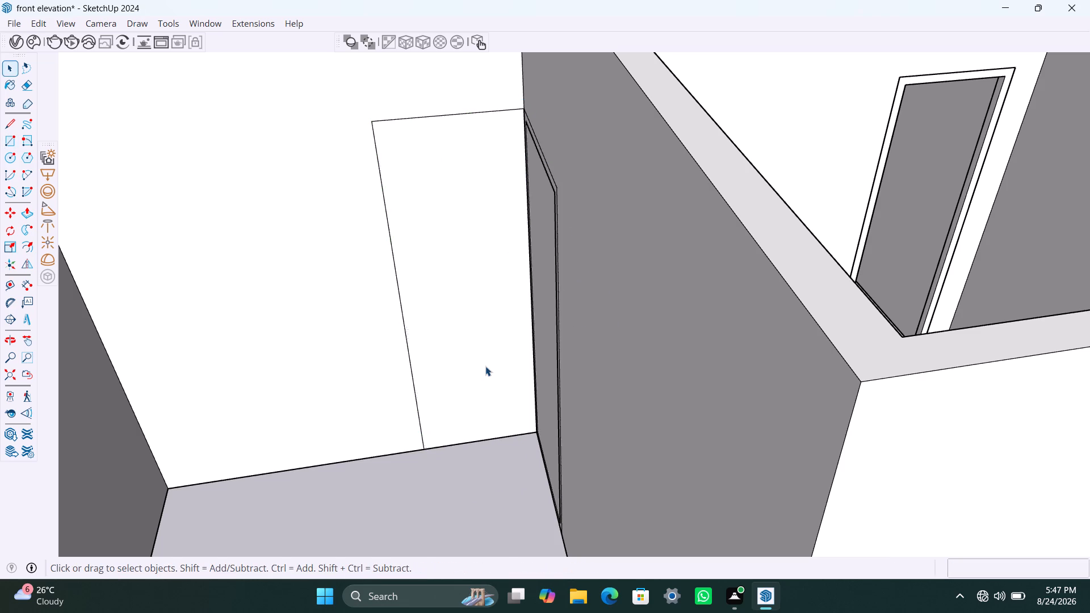
pyautogui.rightClick(485, 366)
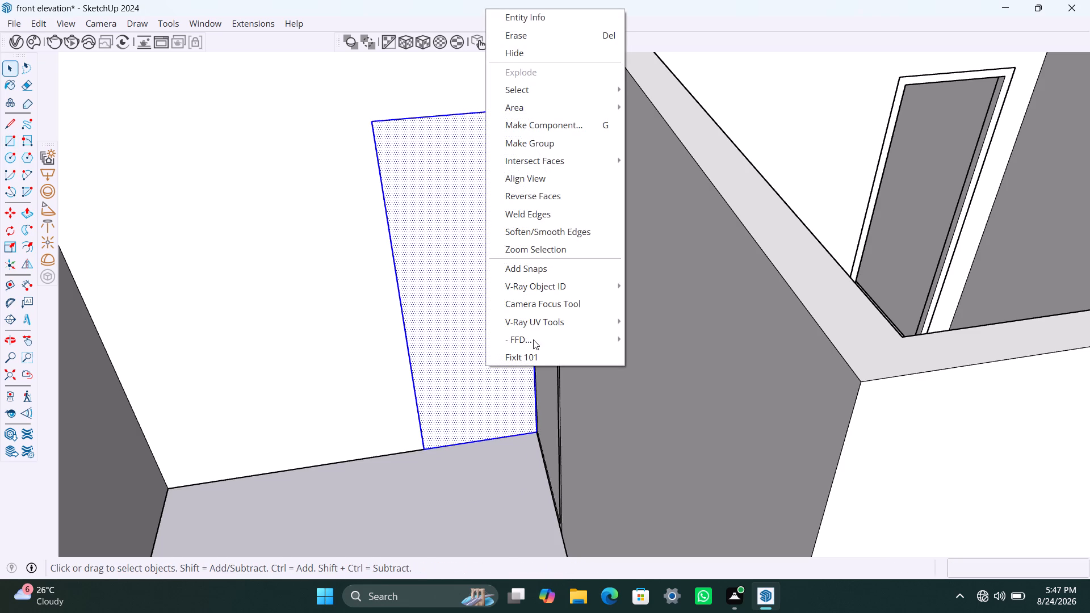
pyautogui.click(583, 150)
# Inside this door group, offset the face's edges inward 2" and delete the inner face.
pyautogui.tripleClick(480, 312)
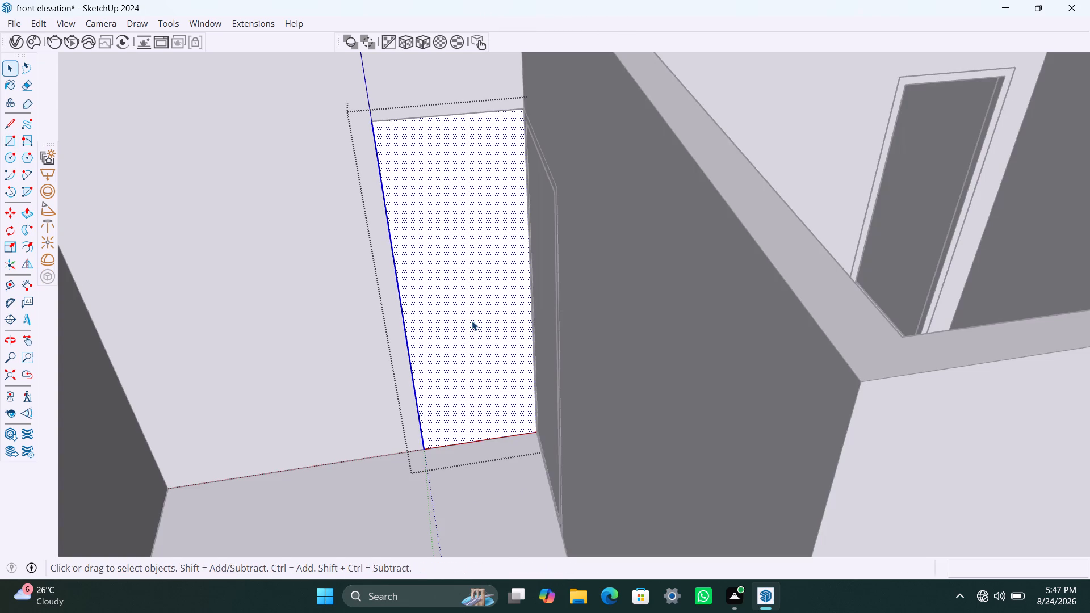
pyautogui.press('f')
pyautogui.click(452, 312)
pyautogui.write('2"')
pyautogui.press('Return')
pyautogui.press('space')
pyautogui.click(442, 284)
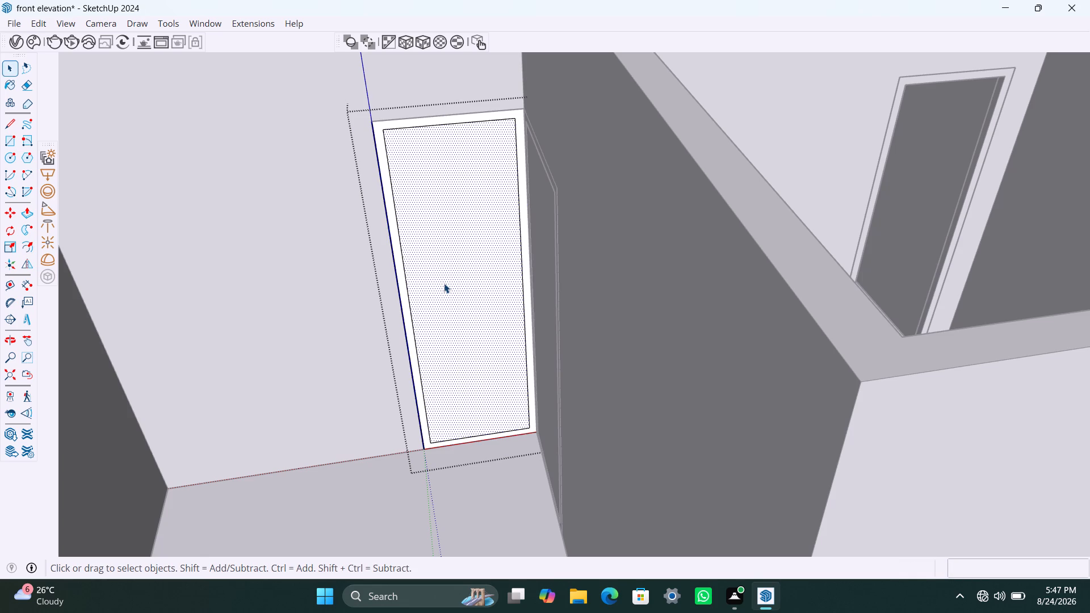
pyautogui.press('Delete')
# Push/Pull the adjoining room's door frame face 2" and exit its group.
pyautogui.click(405, 310)
pyautogui.press('p')
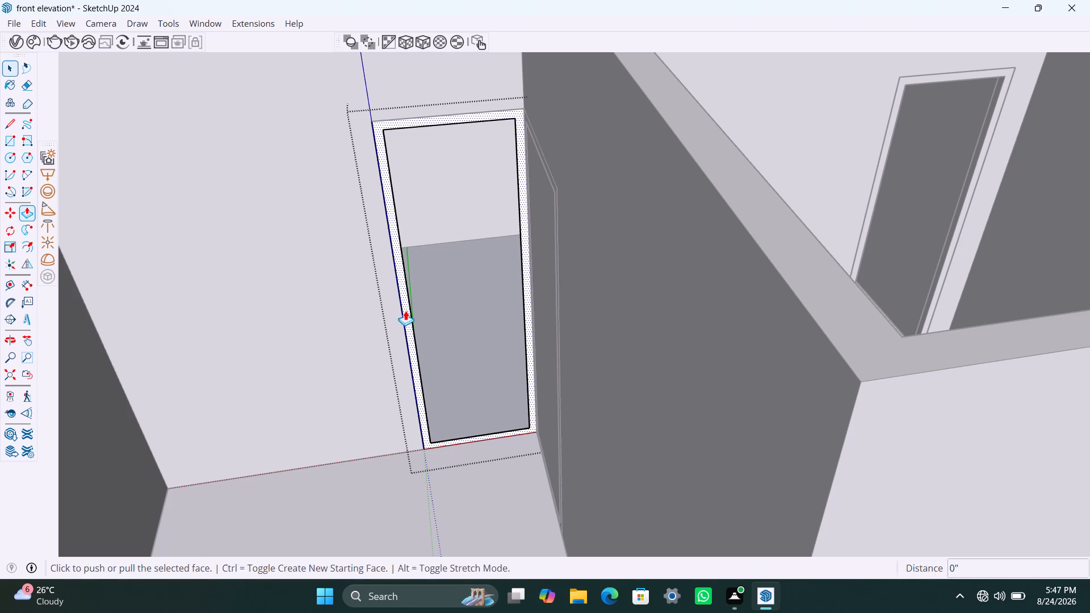
pyautogui.click(405, 310)
pyautogui.write('2"')
pyautogui.press('Return')
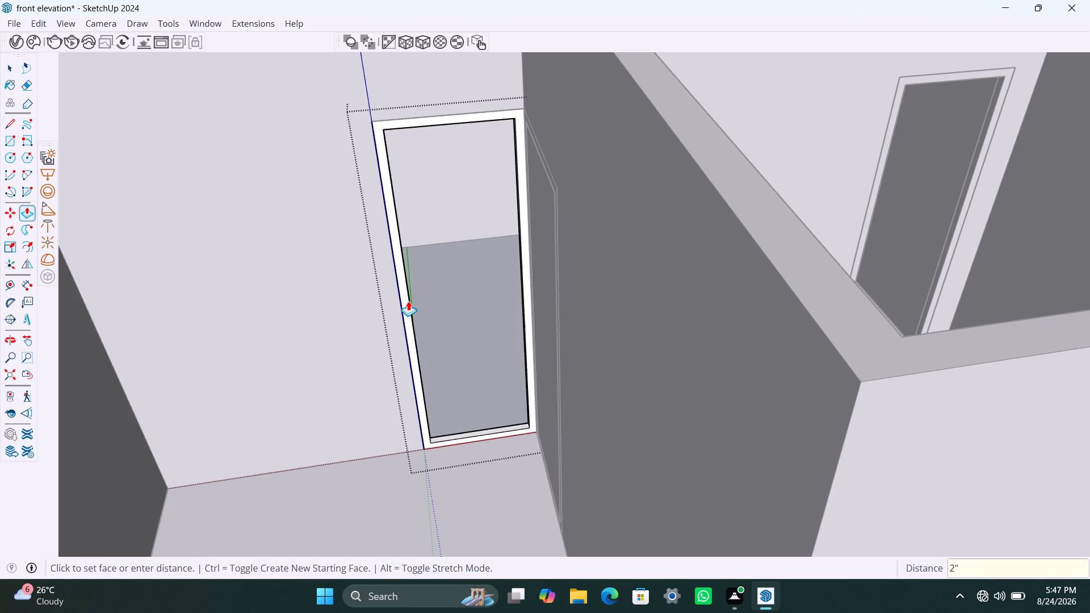
pyautogui.press('space')
pyautogui.scroll(-3, 451, 427)
pyautogui.click(644, 329)
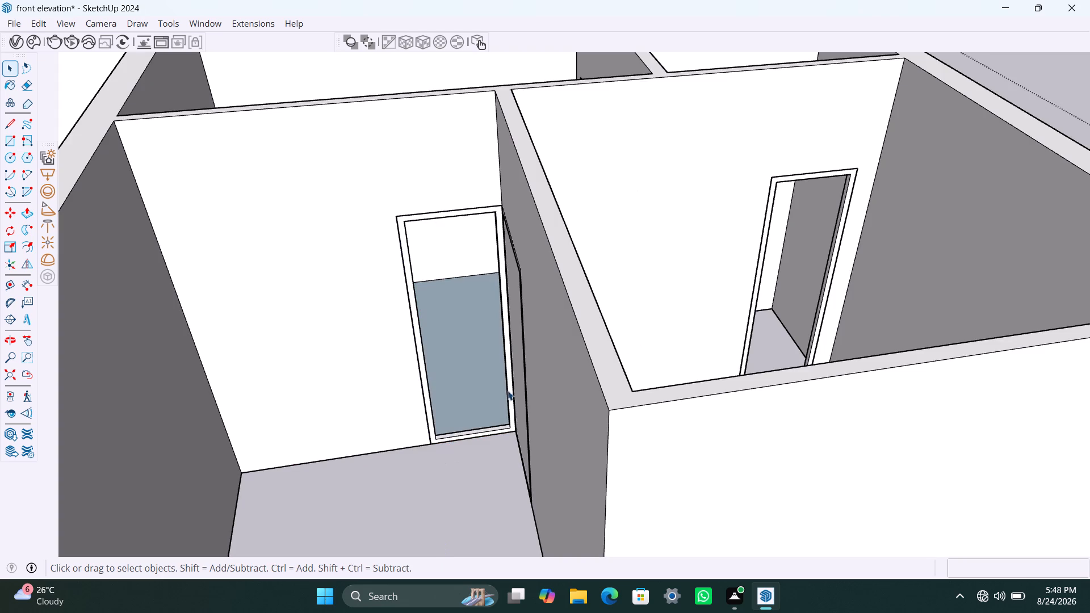
# Delete the stray floor face beyond the new door frame and the leftover face filling the neighbouring side-wall frame.
pyautogui.click(473, 360)
pyautogui.press('Delete')
pyautogui.scroll(-2, 434, 459)
pyautogui.moveTo(454, 460); pyautogui.dragTo(599, 439, button='middle')
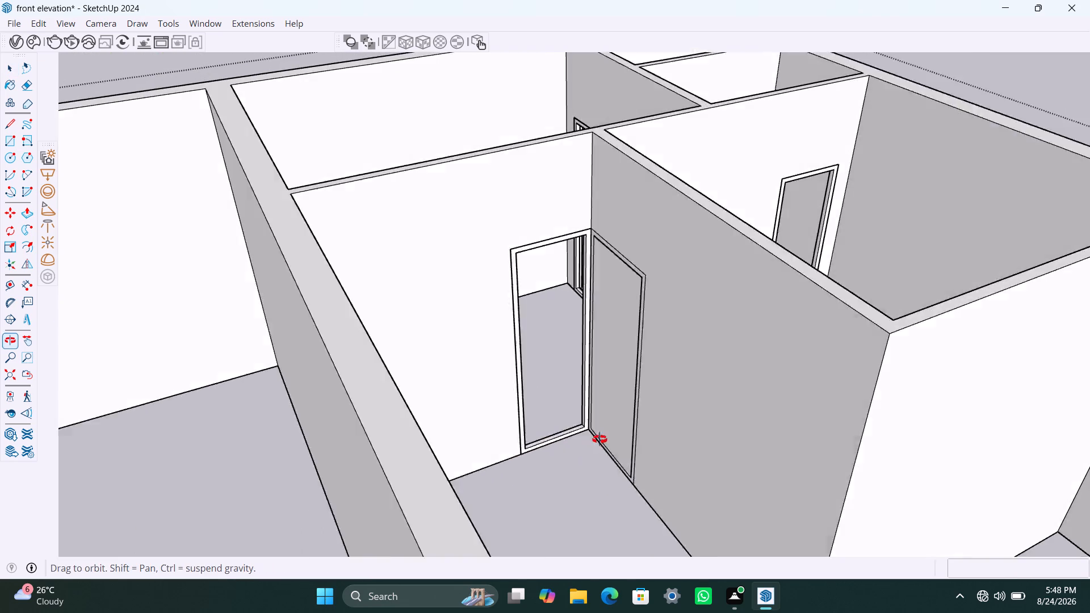
pyautogui.moveTo(599, 439); pyautogui.dragTo(601, 439, button='middle')
pyautogui.click(684, 312)
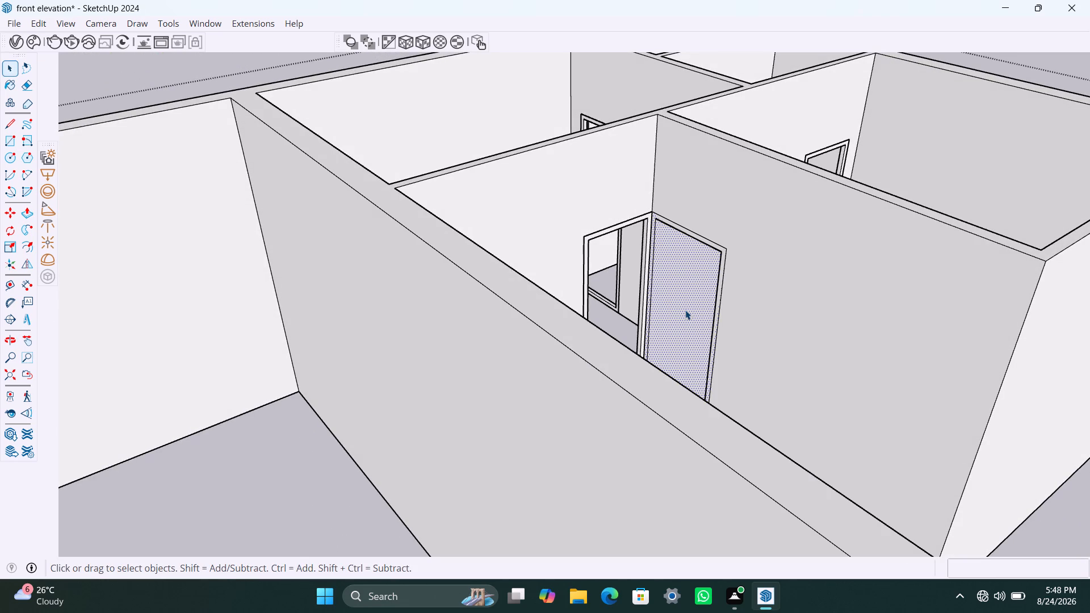
pyautogui.press('Delete')
# Draw a rectangle filling the doorway in the long wall facing the outer strip and make its face and edges a group.
pyautogui.scroll(-9, 694, 333)
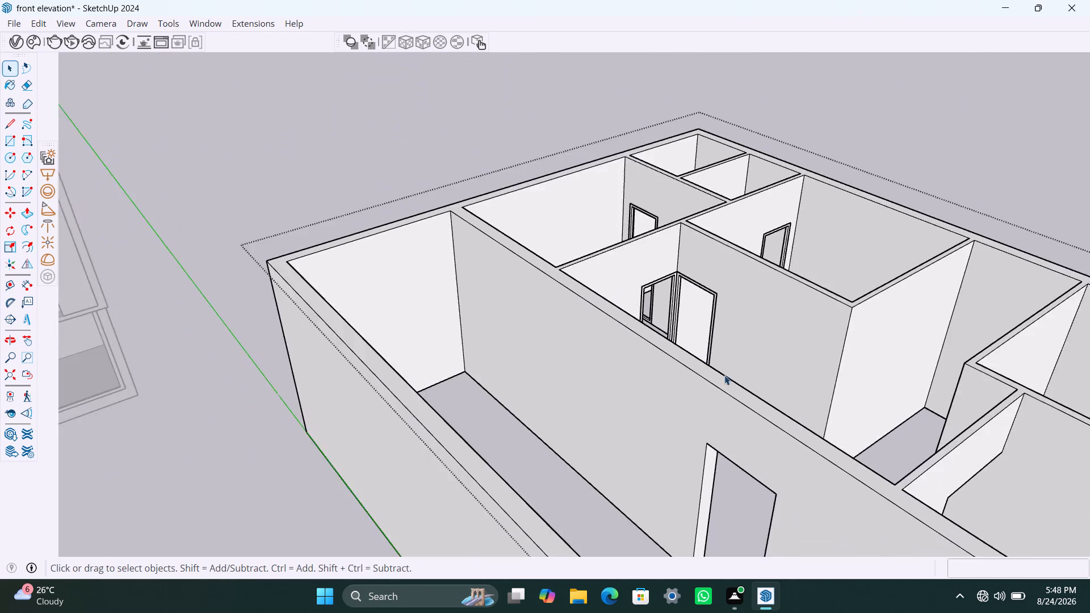
pyautogui.moveTo(731, 463); pyautogui.dragTo(745, 403, button='middle')
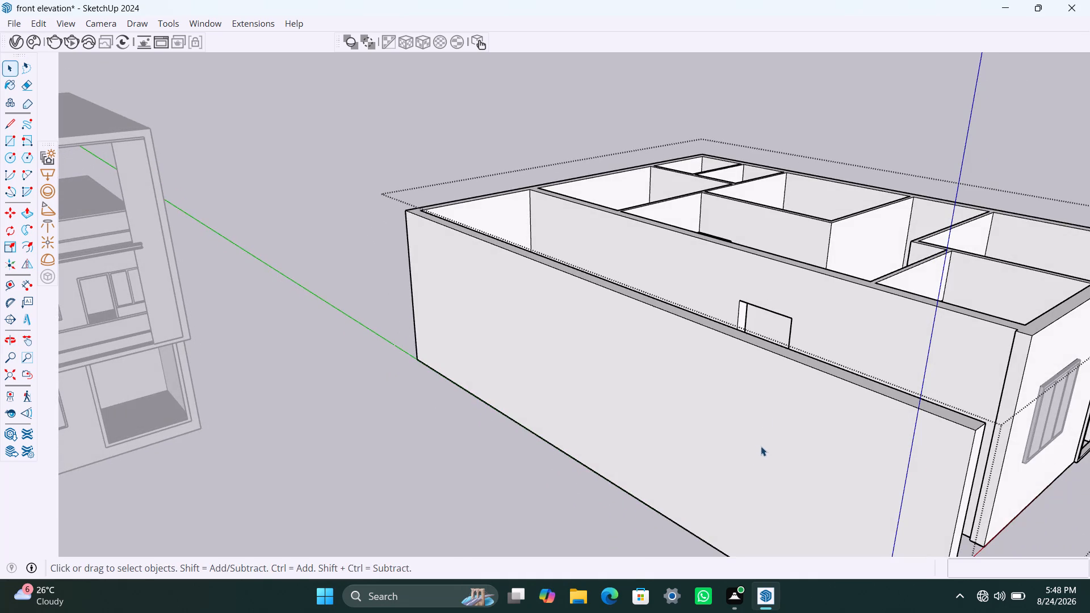
pyautogui.moveTo(773, 394); pyautogui.dragTo(1002, 524, button='middle')
pyautogui.moveTo(717, 228); pyautogui.dragTo(757, 261, button='middle')
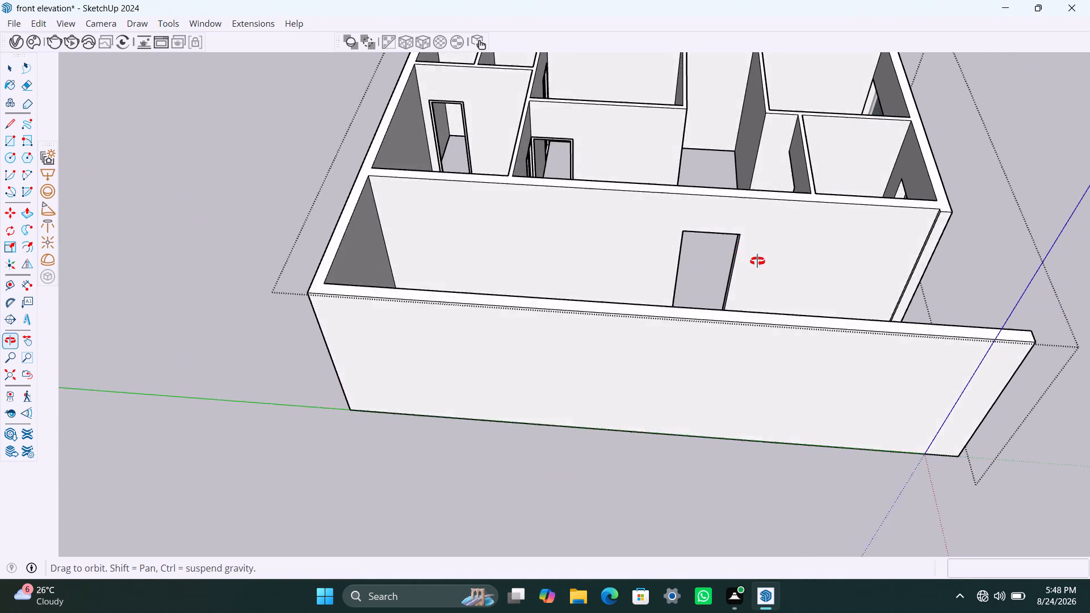
pyautogui.moveTo(757, 261); pyautogui.dragTo(765, 264, button='middle')
pyautogui.moveTo(694, 190); pyautogui.dragTo(718, 235, button='middle')
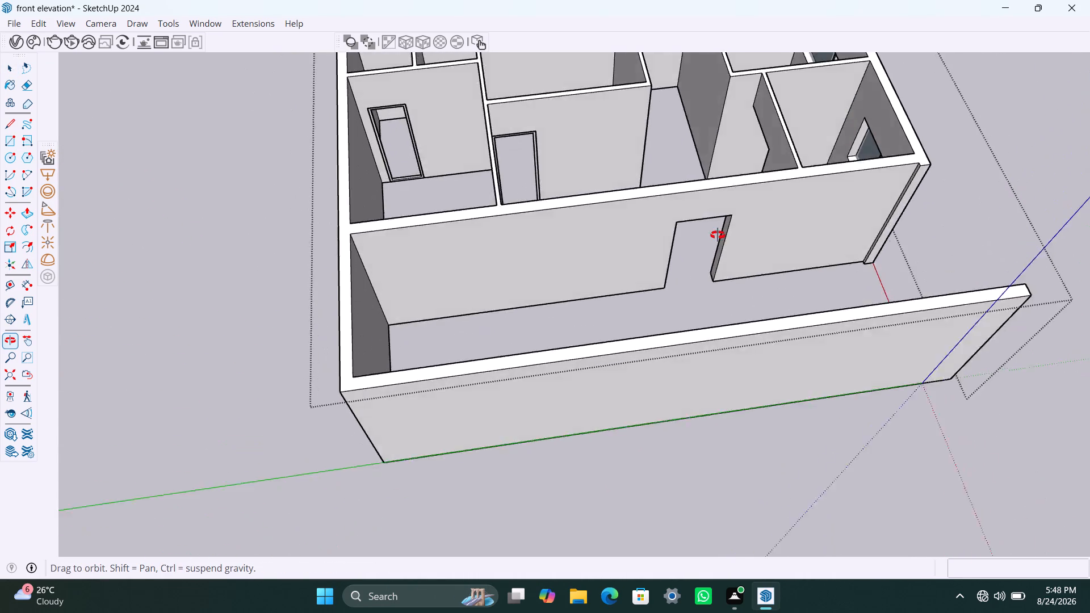
pyautogui.moveTo(718, 235); pyautogui.dragTo(697, 219, button='middle')
pyautogui.press('r')
pyautogui.click(685, 228)
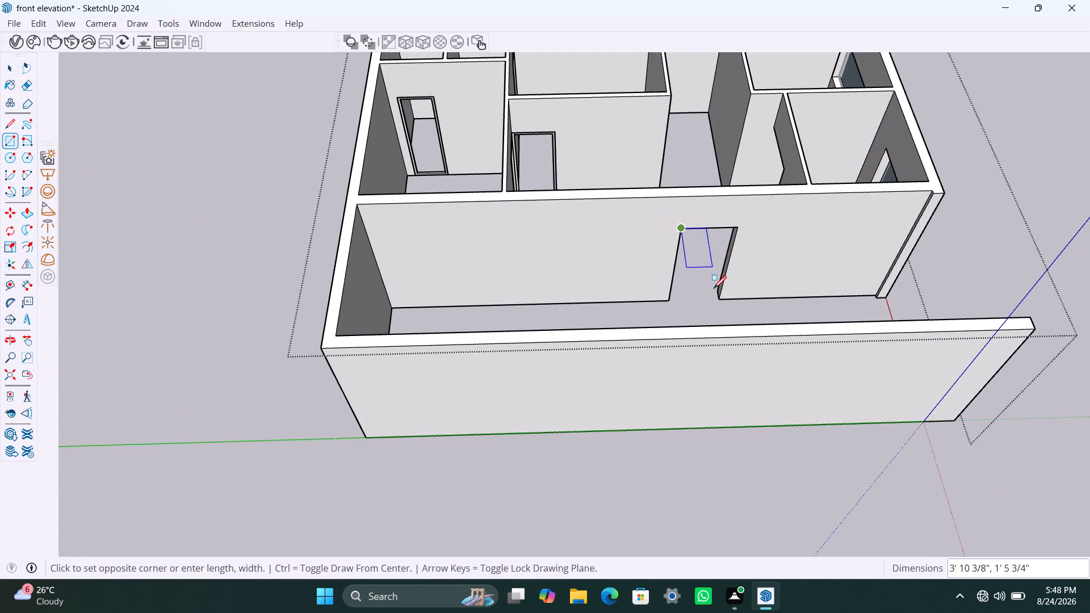
pyautogui.click(724, 303)
pyautogui.press('space')
pyautogui.doubleClick(709, 267)
pyautogui.rightClick(709, 263)
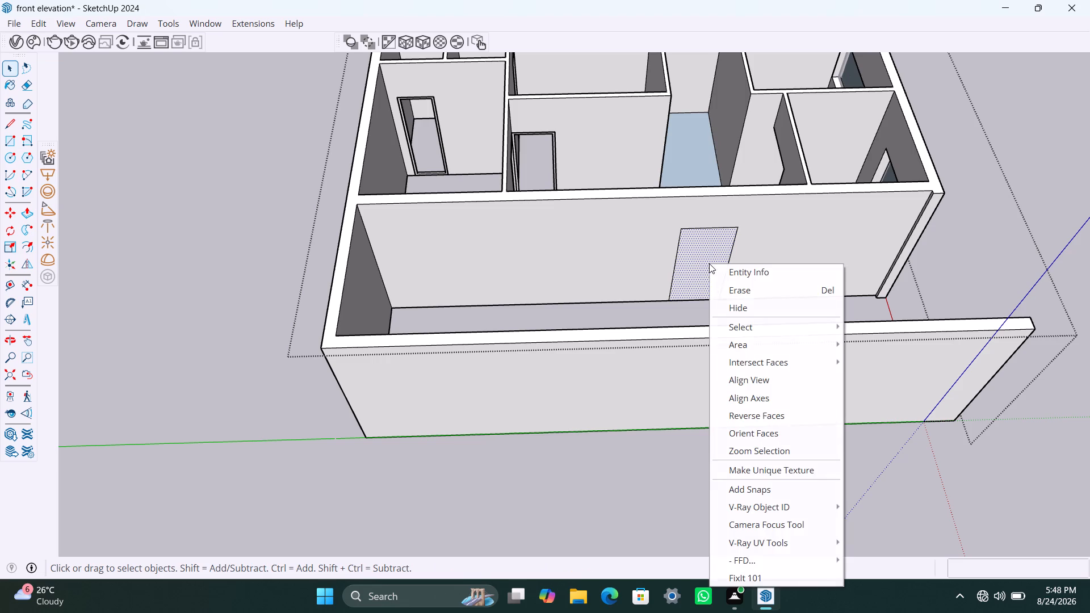
pyautogui.tripleClick(694, 267)
pyautogui.rightClick(692, 266)
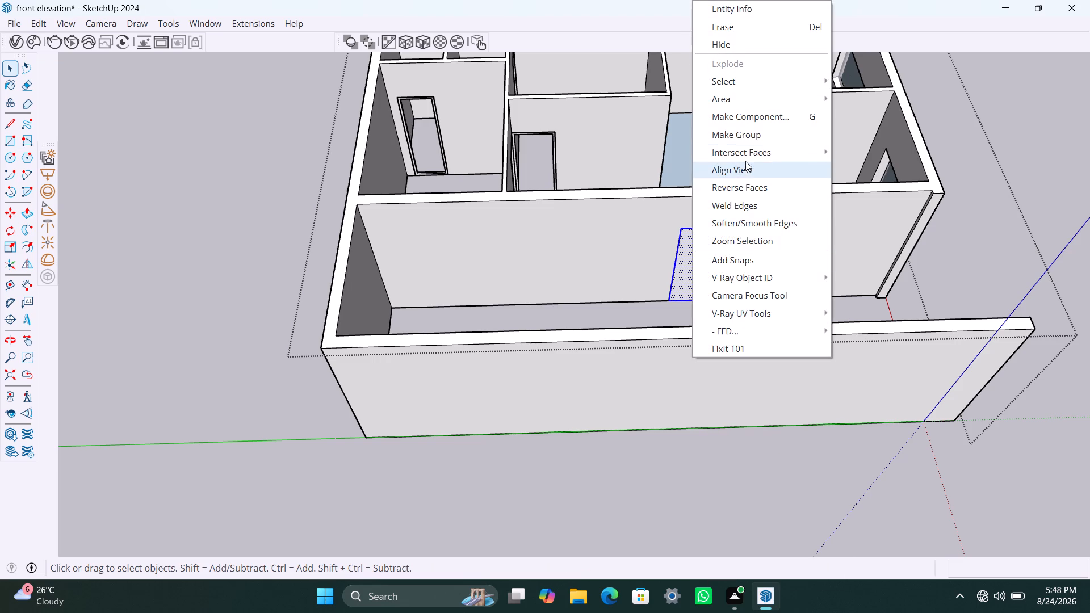
pyautogui.click(744, 141)
# Inside the long wall's door group, offset the face's edges inward 2" and delete the inner face.
pyautogui.tripleClick(702, 265)
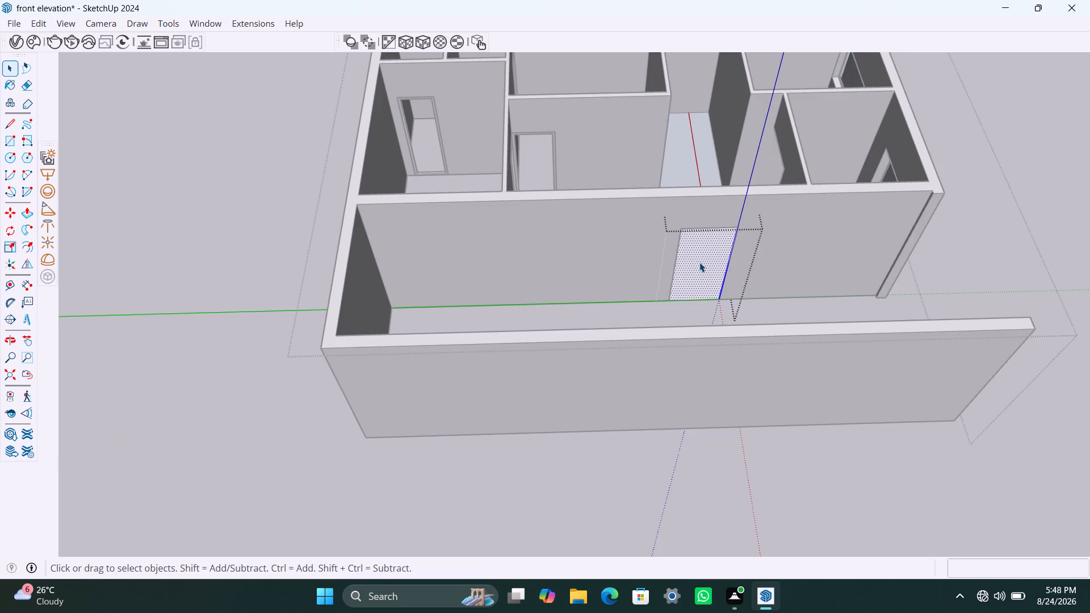
pyautogui.press('f')
pyautogui.click(693, 258)
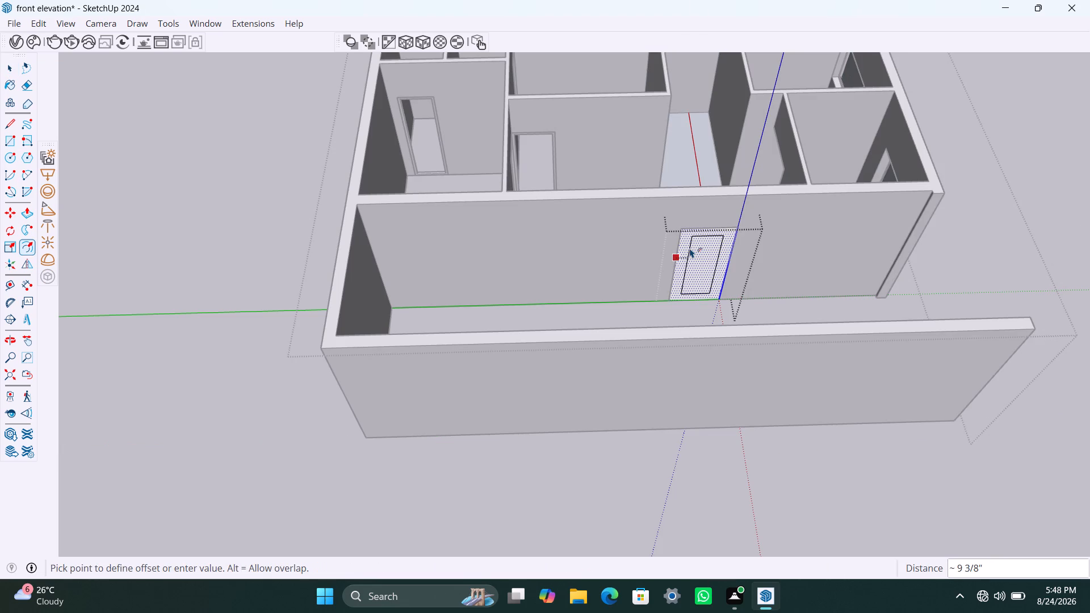
pyautogui.write('2"')
pyautogui.press('Return')
pyautogui.press('space')
pyautogui.click(690, 250)
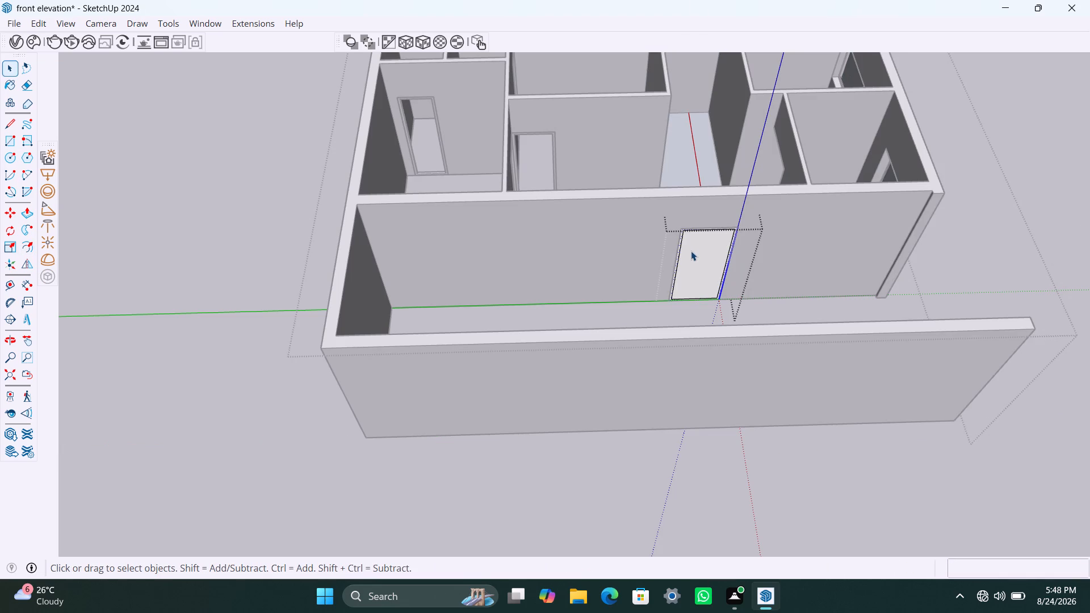
pyautogui.press('Delete')
pyautogui.scroll(9, 681, 276)
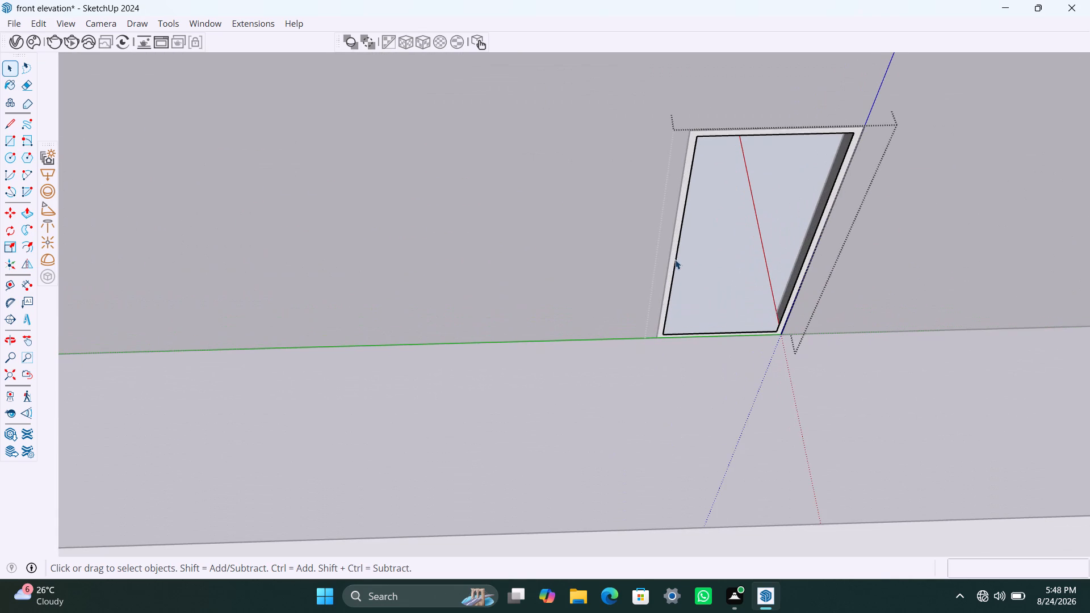
# Push/Pull the long wall's door frame face 2" and exit its group.
pyautogui.click(674, 252)
pyautogui.press('p')
pyautogui.click(674, 251)
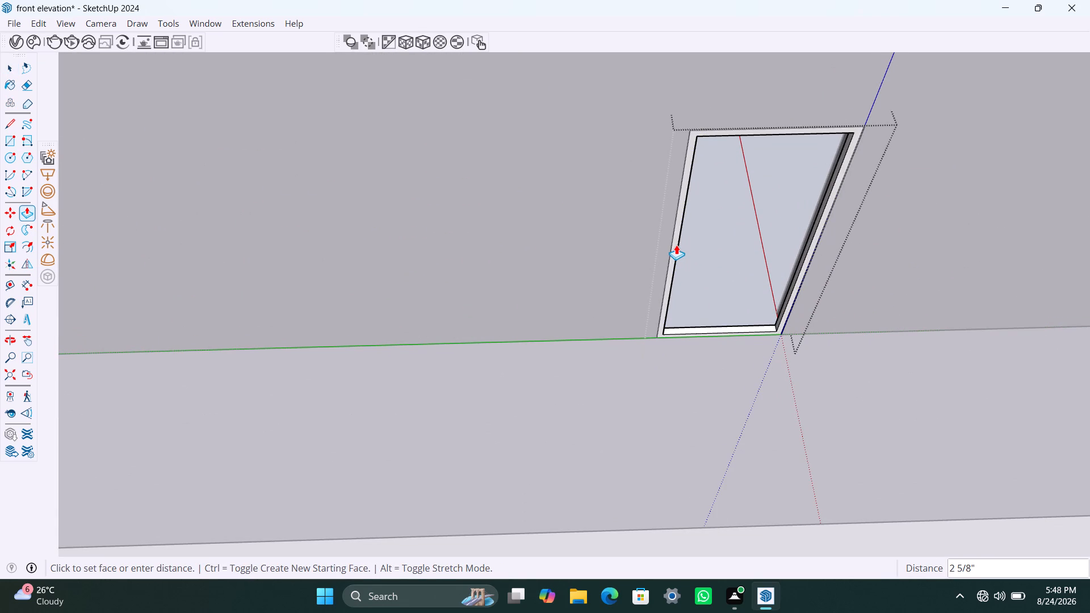
pyautogui.write('2"')
pyautogui.press('Return')
pyautogui.press('space')
pyautogui.click(739, 241)
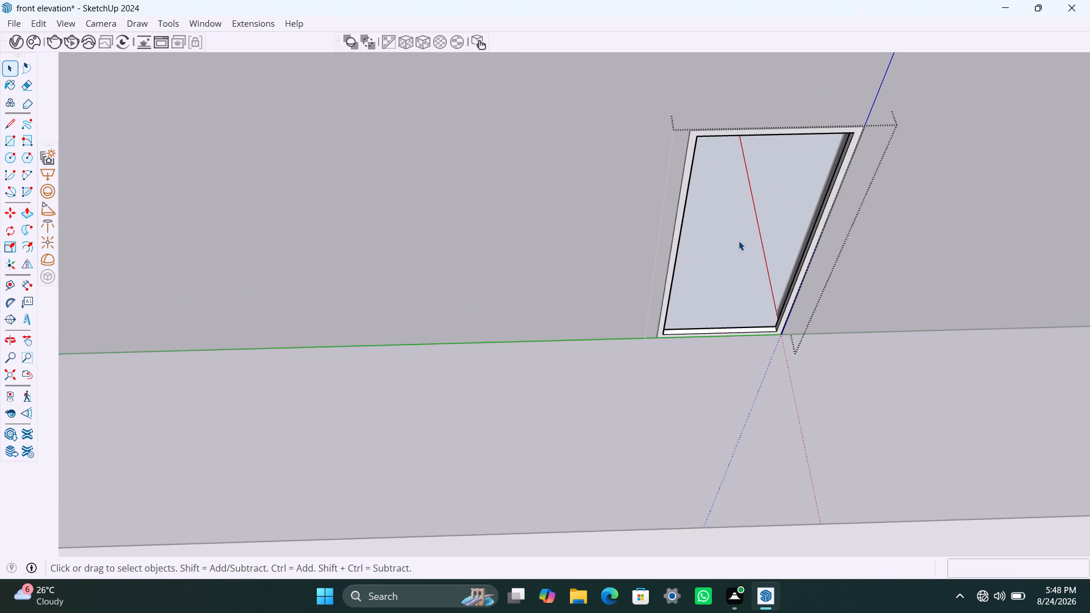
pyautogui.doubleClick(733, 454)
# Delete the stray floor face seen through the long wall's door frame.
pyautogui.click(733, 300)
pyautogui.press('Delete')
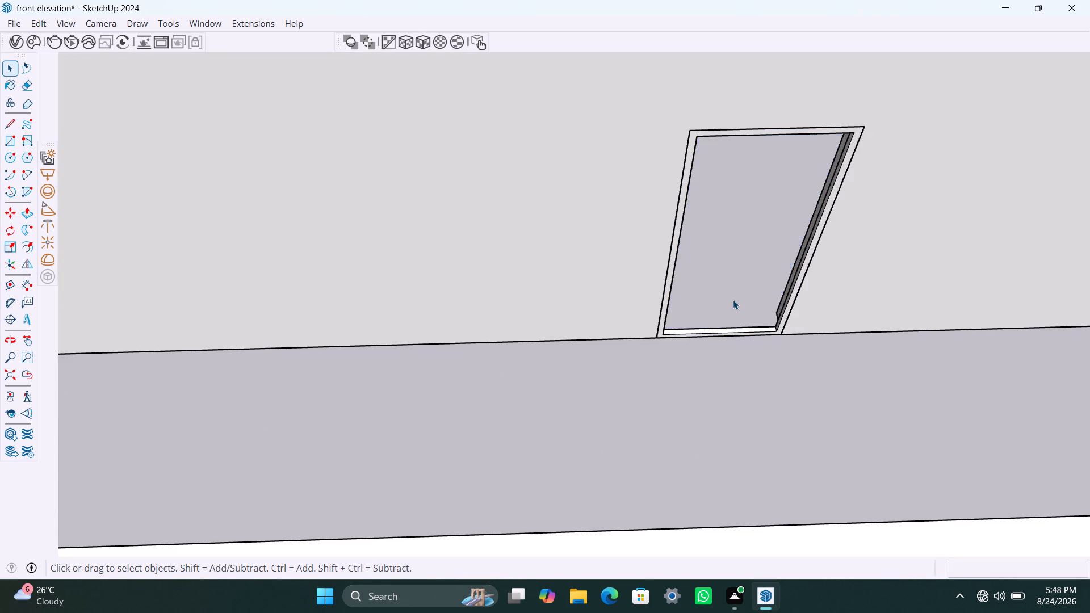
# Draw a rectangle 3' wide and about 6' 5 1/2" high on the wall between the narrow passage and the balcony-door room.
pyautogui.scroll(-6, 737, 275)
pyautogui.scroll(-12, 732, 204)
pyautogui.moveTo(715, 96); pyautogui.dragTo(902, 79, button='middle')
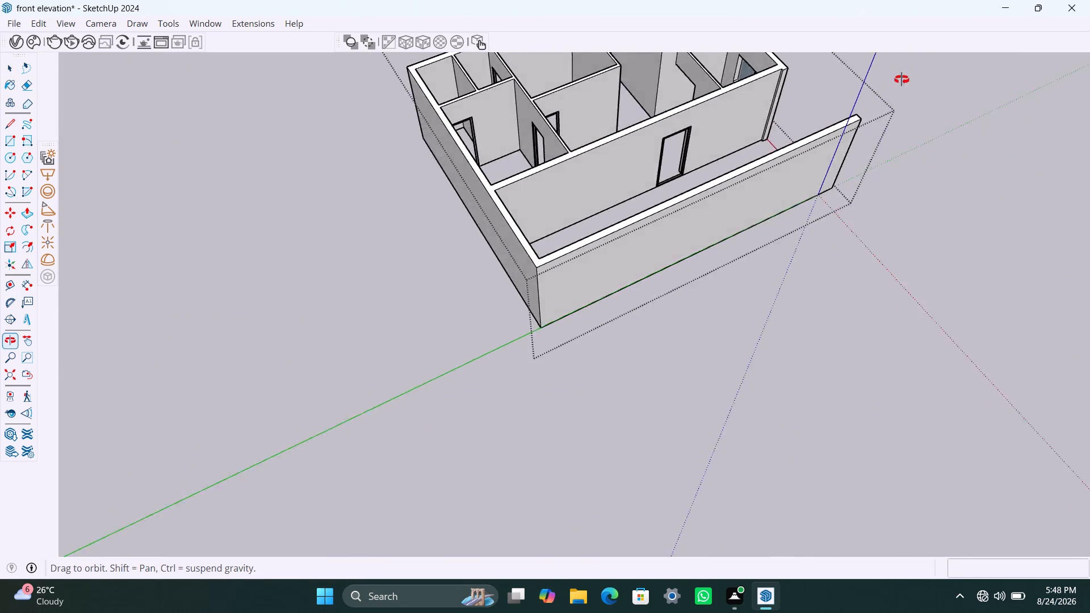
pyautogui.moveTo(902, 79); pyautogui.dragTo(902, 79, button='middle')
pyautogui.scroll(-5, 507, 182)
pyautogui.moveTo(522, 214); pyautogui.dragTo(762, 194, button='middle')
pyautogui.scroll(3, 303, 143)
pyautogui.moveTo(383, 238); pyautogui.dragTo(562, 249, button='middle')
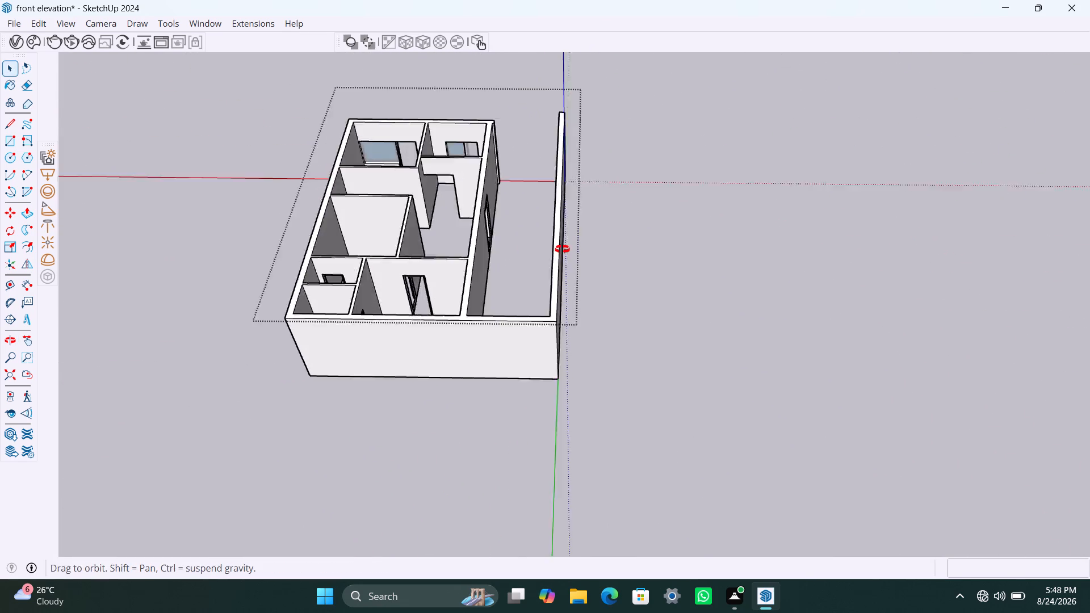
pyautogui.moveTo(562, 249); pyautogui.dragTo(577, 246, button='middle')
pyautogui.scroll(-4, 396, 225)
pyautogui.moveTo(381, 255); pyautogui.dragTo(283, 273, button='middle')
pyautogui.scroll(2, 459, 223)
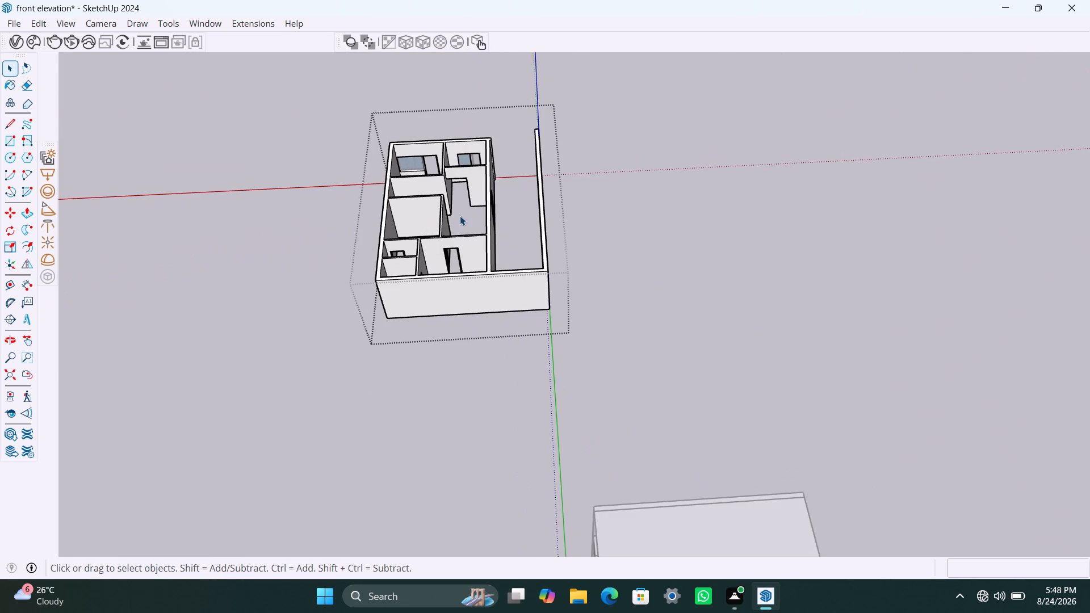
pyautogui.scroll(2, 460, 216)
pyautogui.moveTo(448, 225); pyautogui.dragTo(446, 293, button='middle')
pyautogui.scroll(3, 398, 207)
pyautogui.moveTo(438, 296); pyautogui.dragTo(435, 355, button='middle')
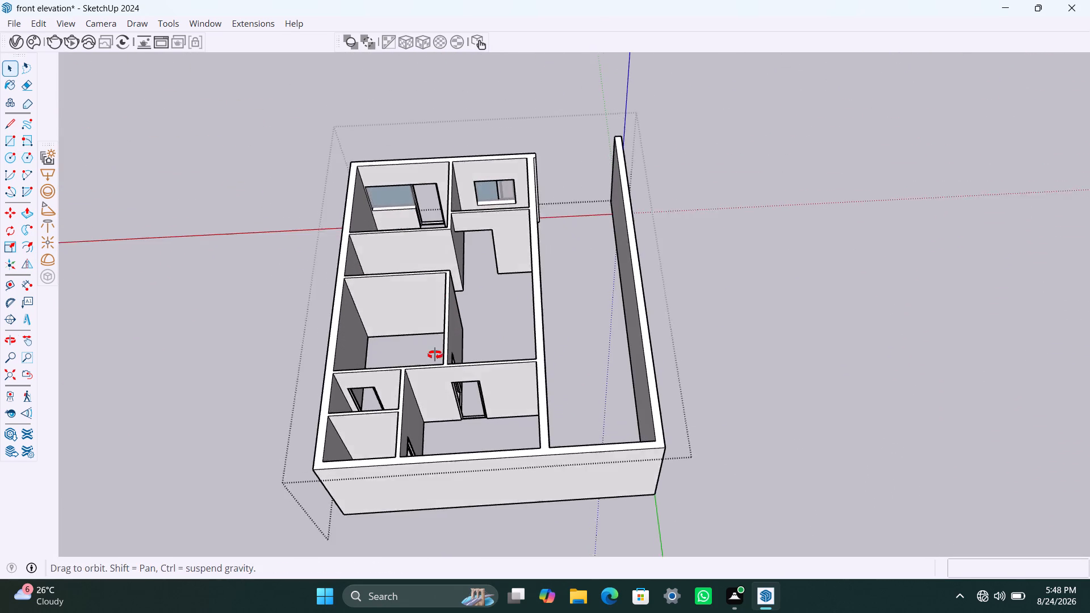
pyautogui.moveTo(435, 355); pyautogui.dragTo(435, 380, button='middle')
pyautogui.scroll(2, 422, 256)
pyautogui.moveTo(366, 262); pyautogui.dragTo(353, 250, button='middle')
pyautogui.scroll(3, 359, 250)
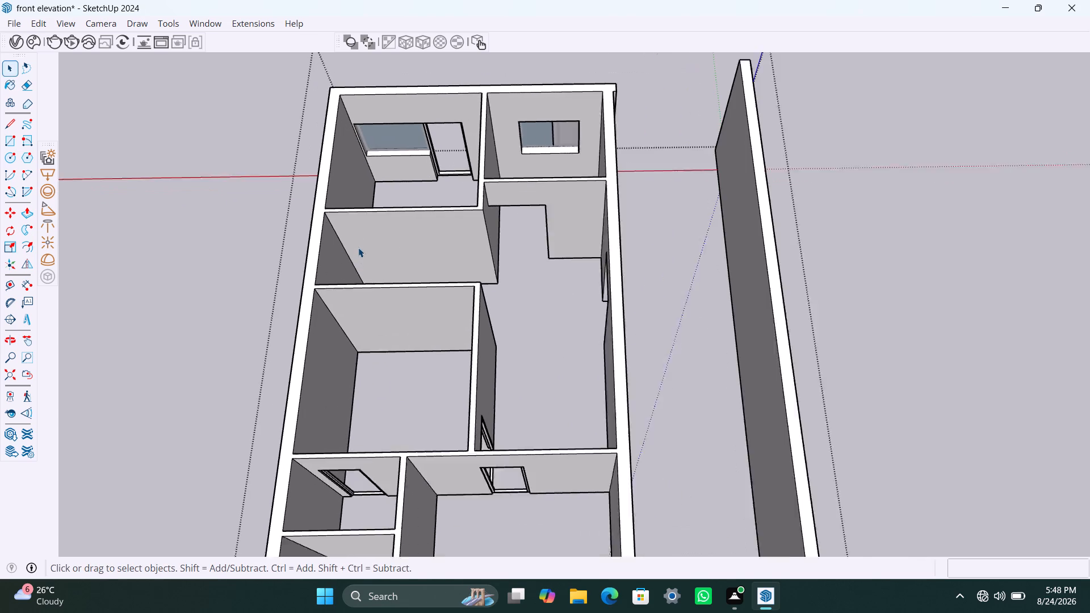
pyautogui.press('r')
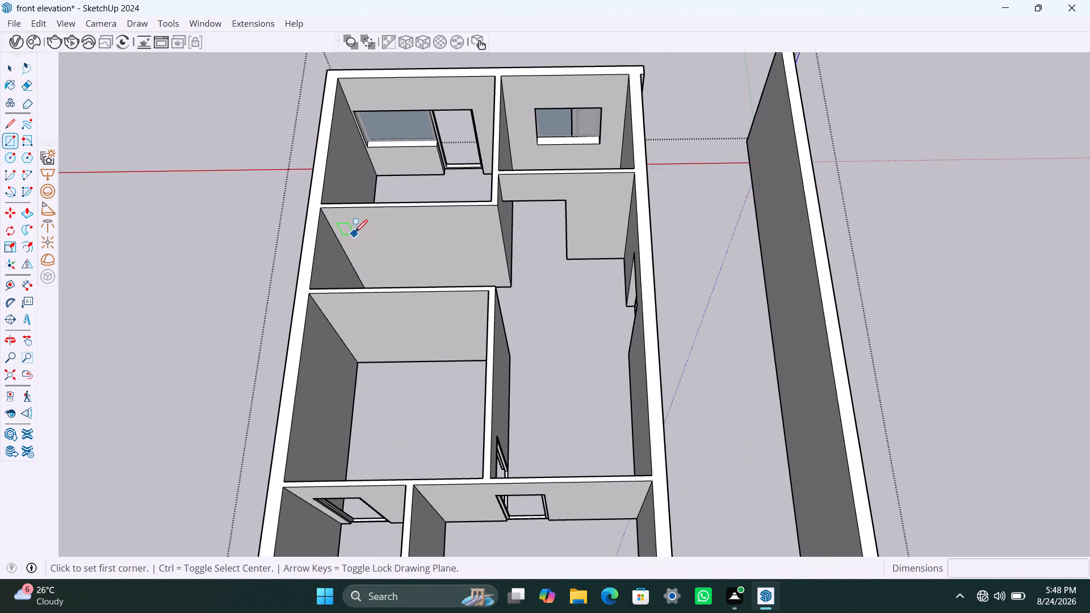
pyautogui.click(355, 232)
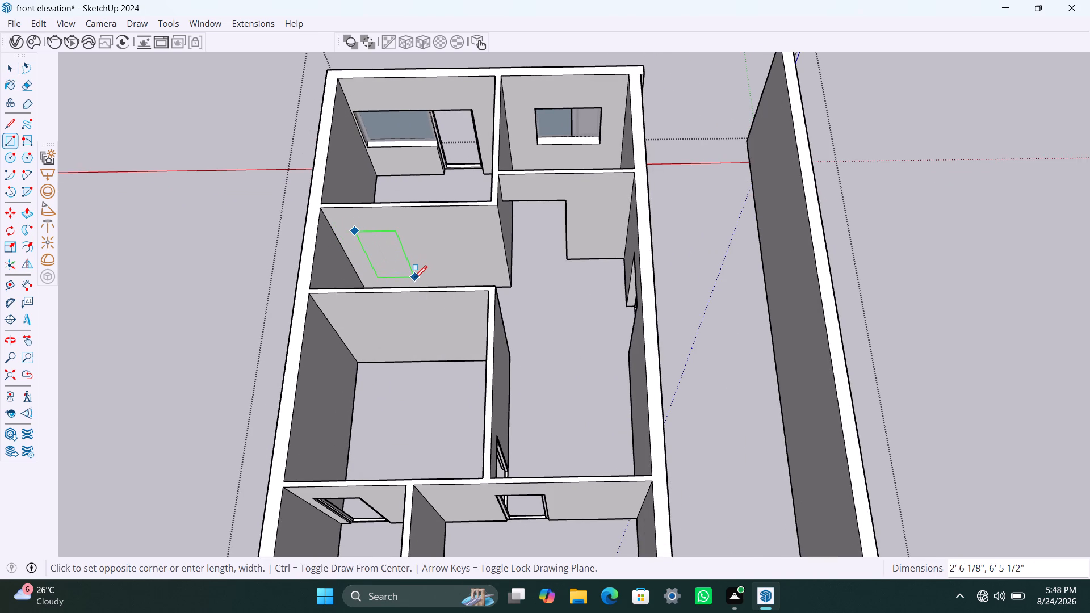
pyautogui.write("3'")
pyautogui.press('Return')
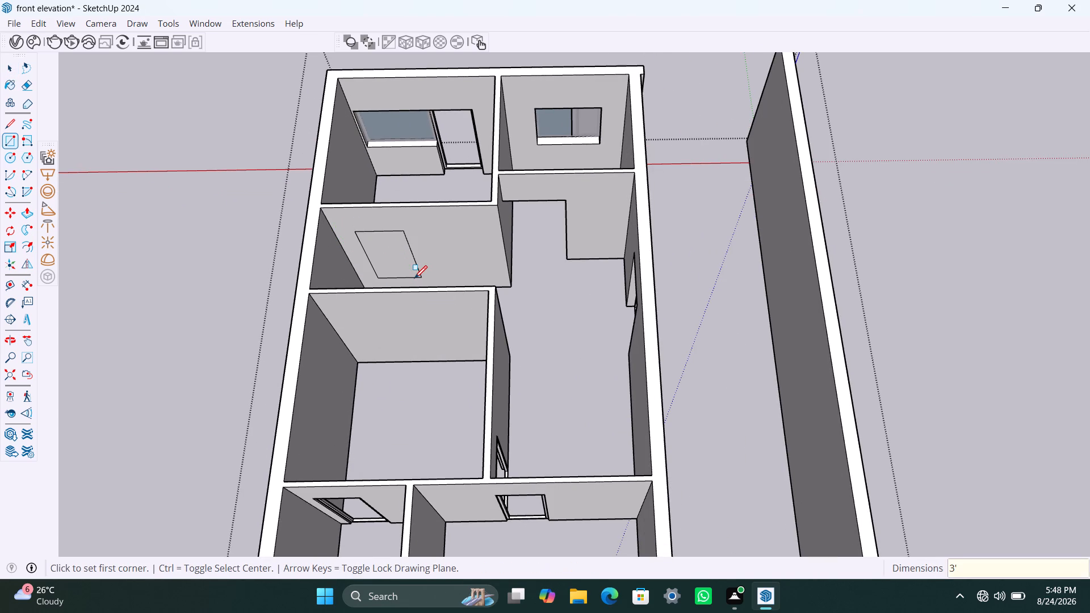
# Push/Pull the new rectangle through the passage wall's thickness to cut an opening.
pyautogui.press('space')
pyautogui.click(398, 259)
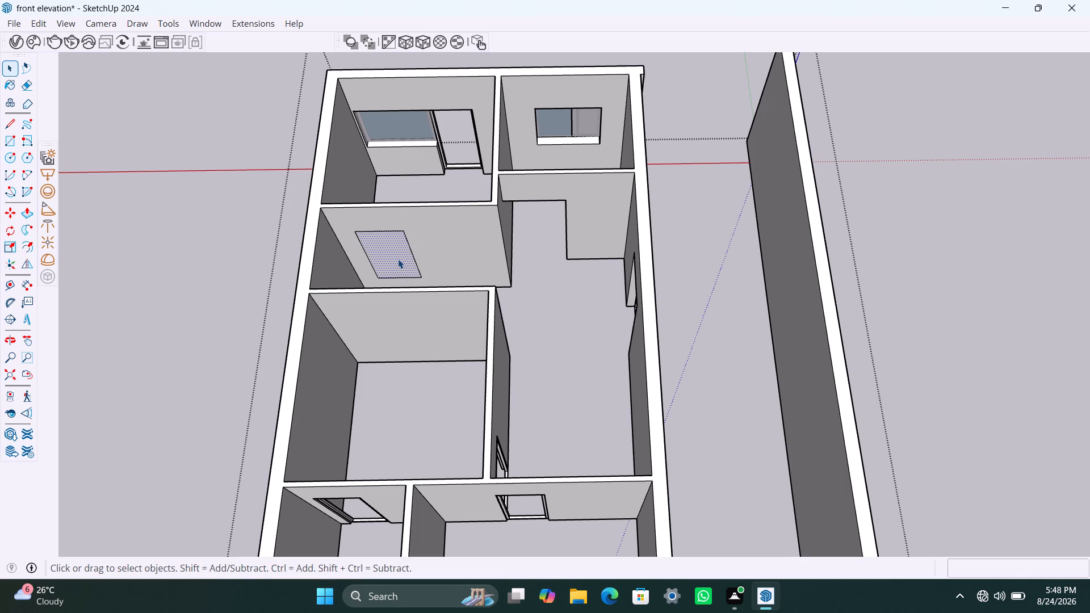
pyautogui.press('p')
pyautogui.click(398, 259)
pyautogui.scroll(3, 401, 243)
pyautogui.moveTo(401, 243); pyautogui.dragTo(403, 242, button='middle')
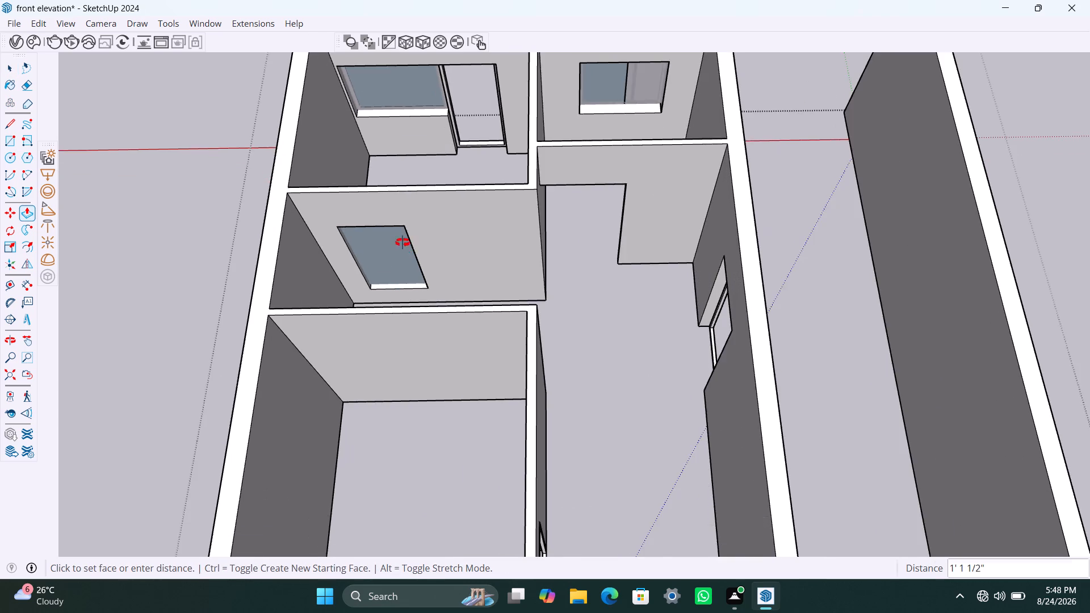
pyautogui.moveTo(403, 242); pyautogui.dragTo(420, 163, button='middle')
pyautogui.click(395, 182)
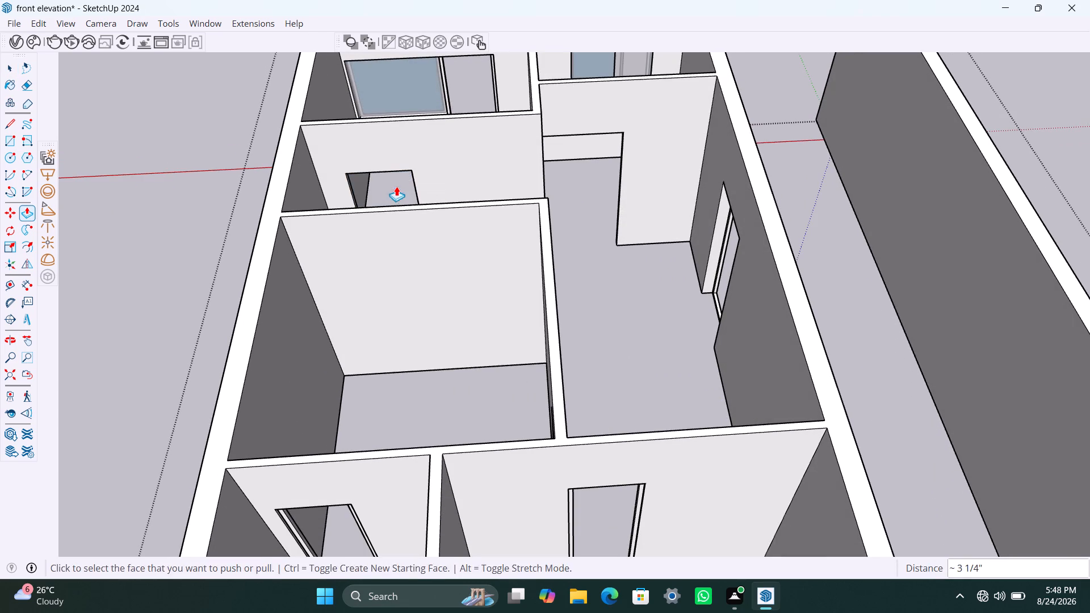
# Push/Pull the bottom face of the passage wall opening down about 1' 8 1/2" to floor level.
pyautogui.press('space')
pyautogui.scroll(-3, 389, 179)
pyautogui.moveTo(421, 176); pyautogui.dragTo(282, 308, button='middle')
pyautogui.scroll(3, 431, 183)
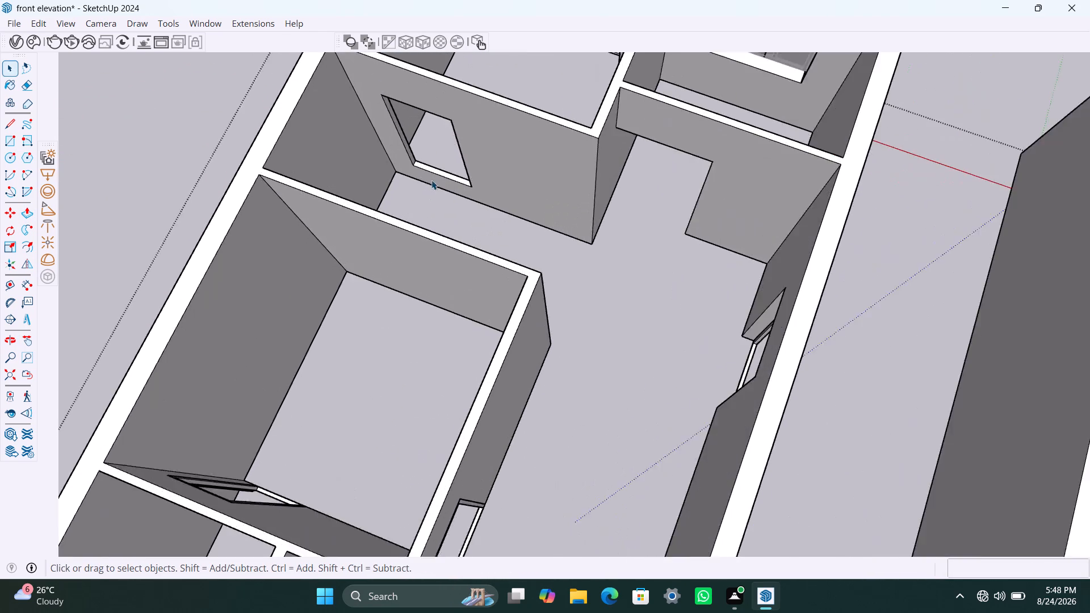
pyautogui.scroll(5, 431, 180)
pyautogui.click(438, 166)
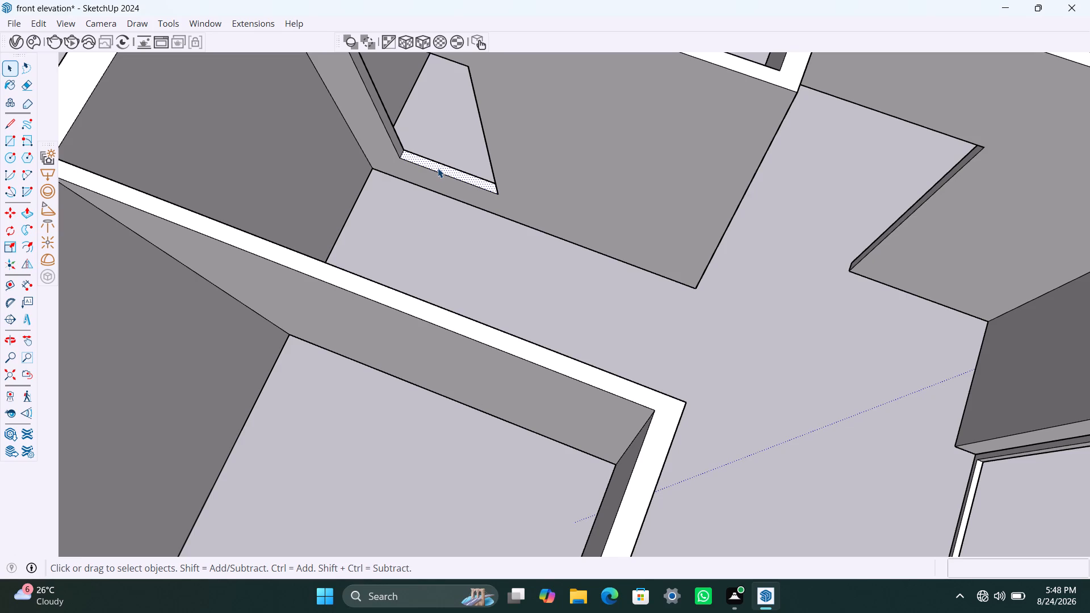
pyautogui.press('p')
pyautogui.click(438, 168)
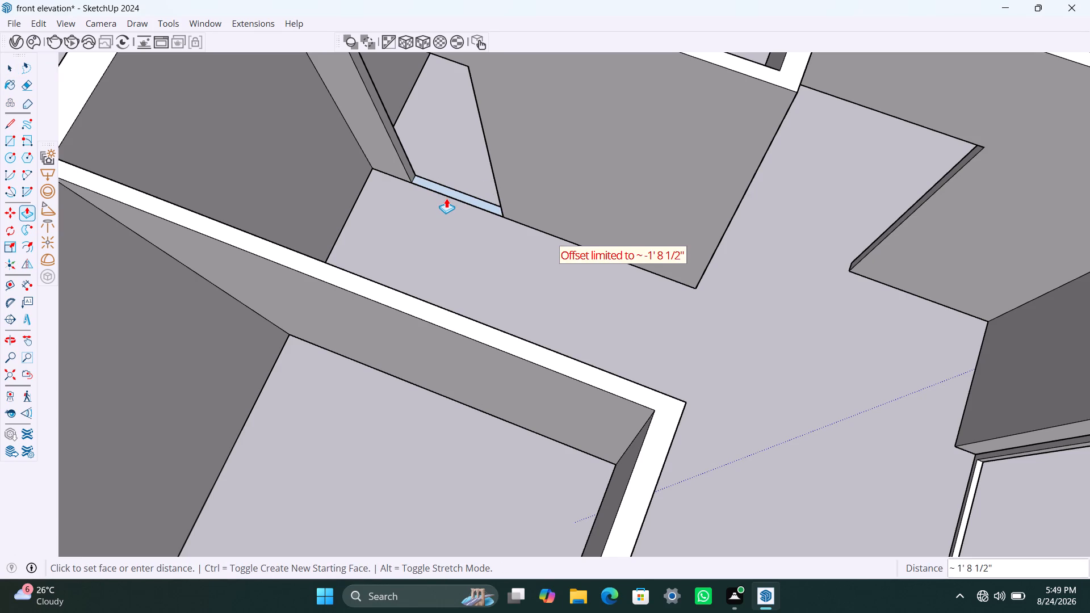
pyautogui.click(446, 198)
# Delete the leftover threshold face and its edges at the bottom of the passage wall opening.
pyautogui.press('space')
pyautogui.click(458, 191)
pyautogui.click(462, 199)
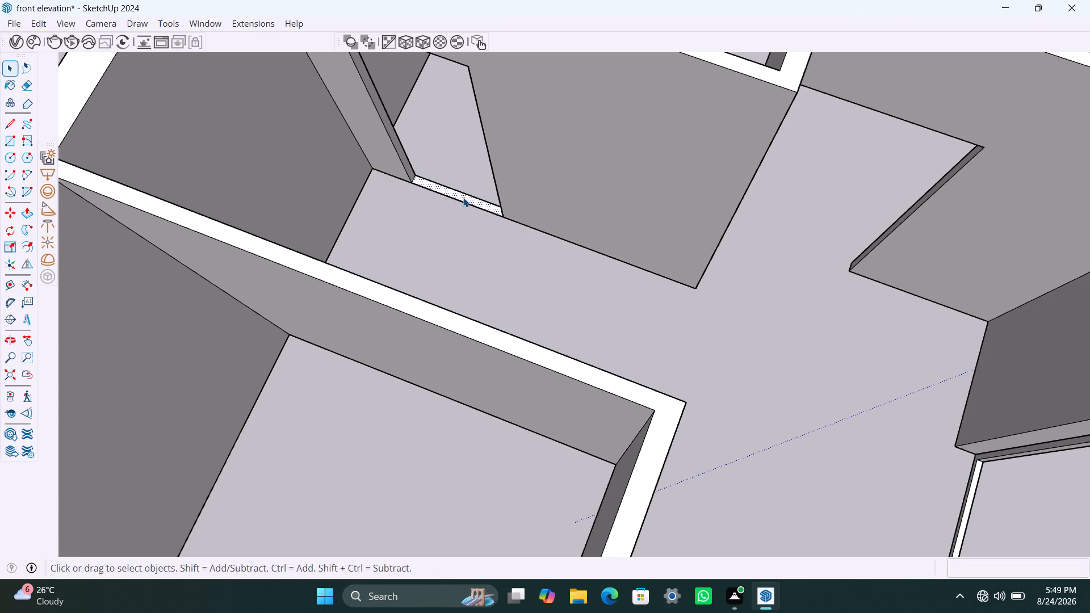
pyautogui.press('Delete')
pyautogui.click(466, 195)
pyautogui.press('Delete')
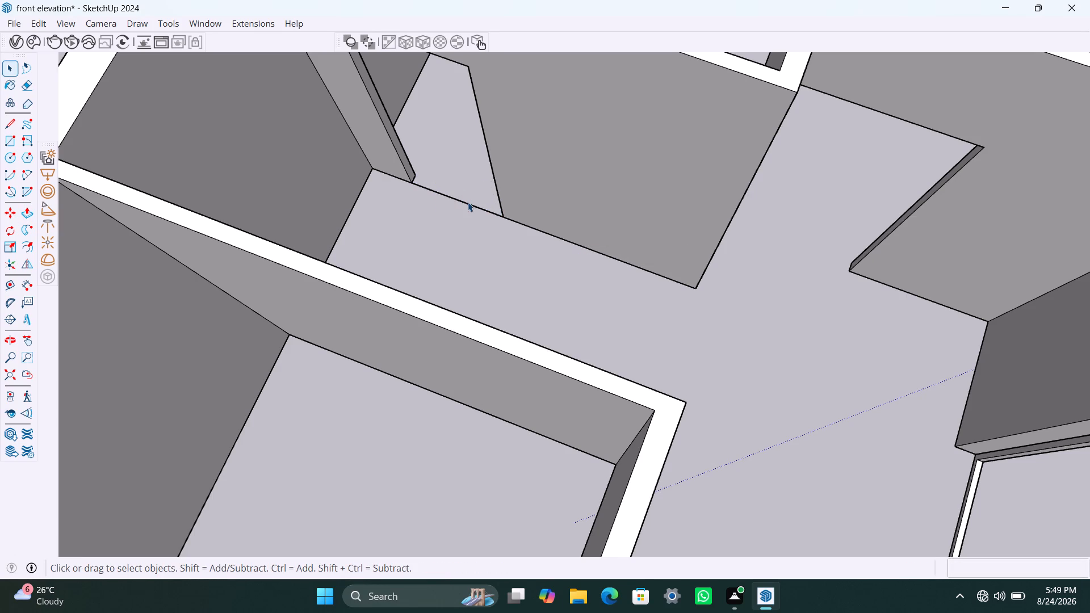
pyautogui.click(468, 202)
pyautogui.press('Delete')
# Draw a rectangle filling the new passage wall doorway and make its face and edges a group.
pyautogui.scroll(-5, 426, 187)
pyautogui.moveTo(444, 144); pyautogui.dragTo(467, 106, button='middle')
pyautogui.scroll(4, 456, 164)
pyautogui.moveTo(437, 174); pyautogui.dragTo(297, 139, button='middle')
pyautogui.scroll(-4, 573, 221)
pyautogui.moveTo(590, 253); pyautogui.dragTo(473, 203, button='middle')
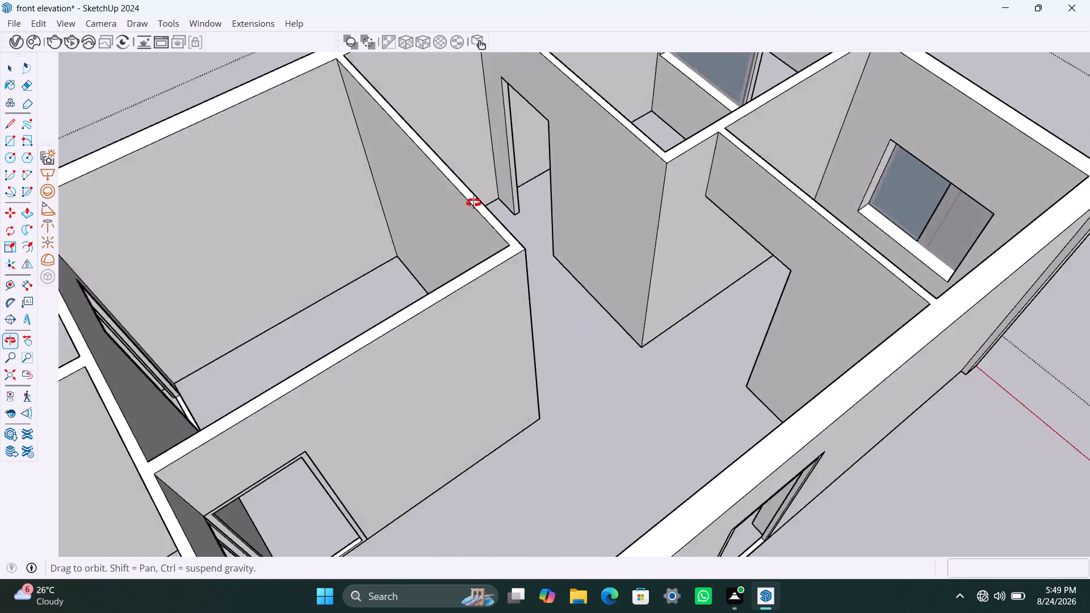
pyautogui.moveTo(473, 203); pyautogui.dragTo(785, 208, button='middle')
pyautogui.scroll(-4, 552, 195)
pyautogui.moveTo(560, 238); pyautogui.dragTo(580, 238, button='middle')
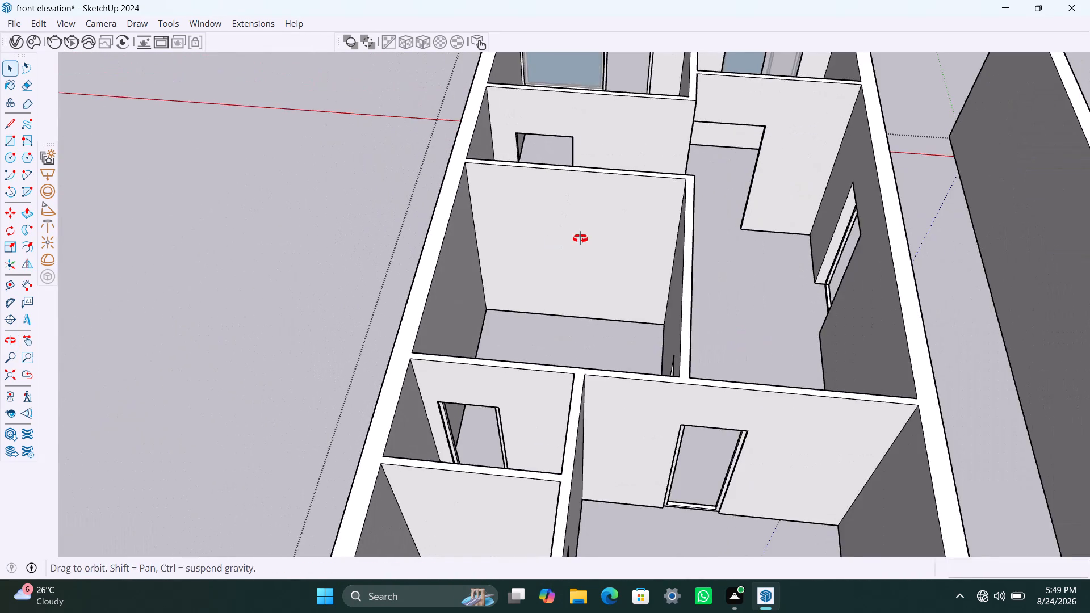
pyautogui.moveTo(580, 238); pyautogui.dragTo(635, 238, button='middle')
pyautogui.moveTo(570, 172); pyautogui.dragTo(472, 268, button='middle')
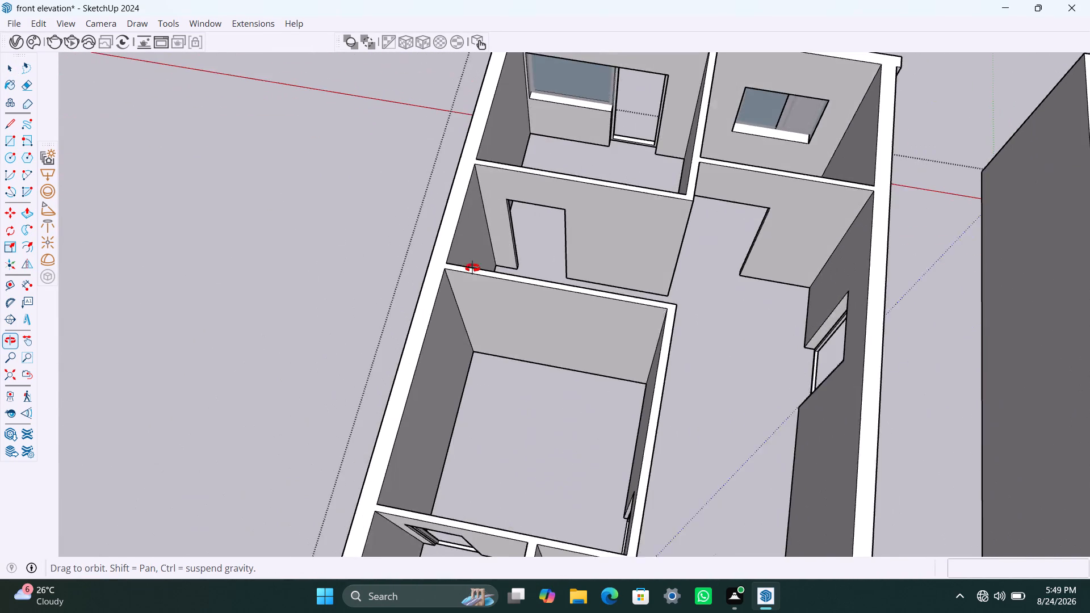
pyautogui.moveTo(472, 268); pyautogui.dragTo(473, 268, button='middle')
pyautogui.scroll(1, 559, 247)
pyautogui.moveTo(561, 291); pyautogui.dragTo(594, 300, button='middle')
pyautogui.scroll(1, 505, 250)
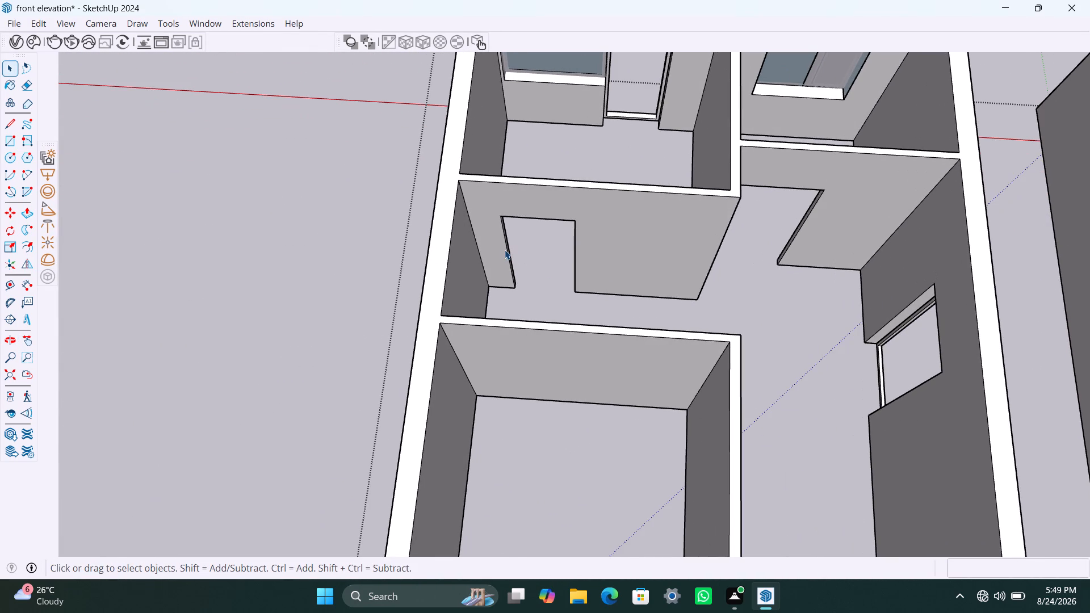
pyautogui.press('r')
pyautogui.click(506, 215)
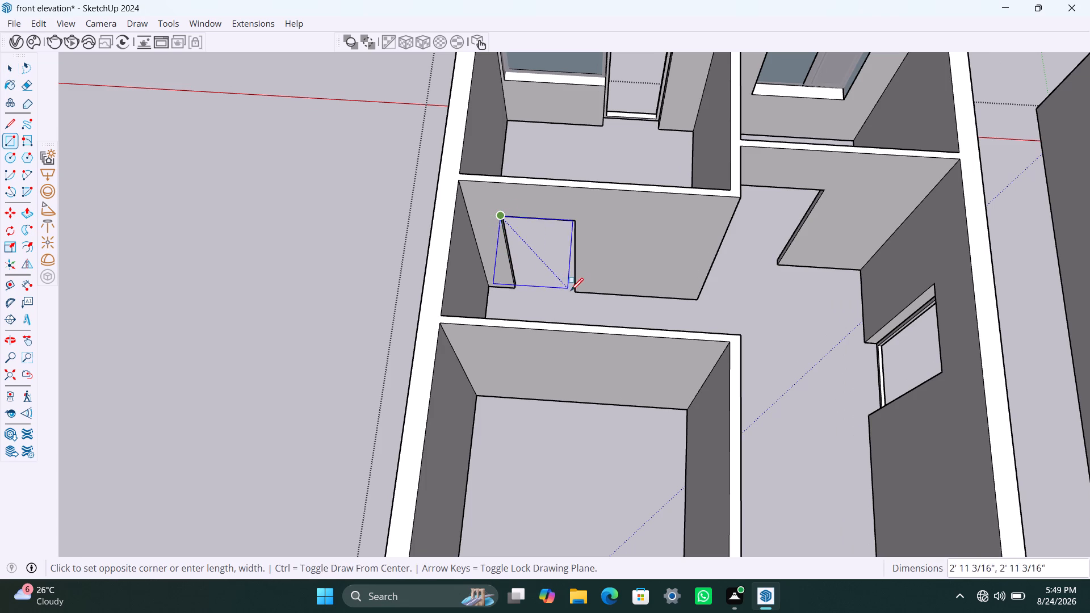
pyautogui.click(575, 294)
pyautogui.press('space')
pyautogui.doubleClick(548, 250)
pyautogui.rightClick(548, 250)
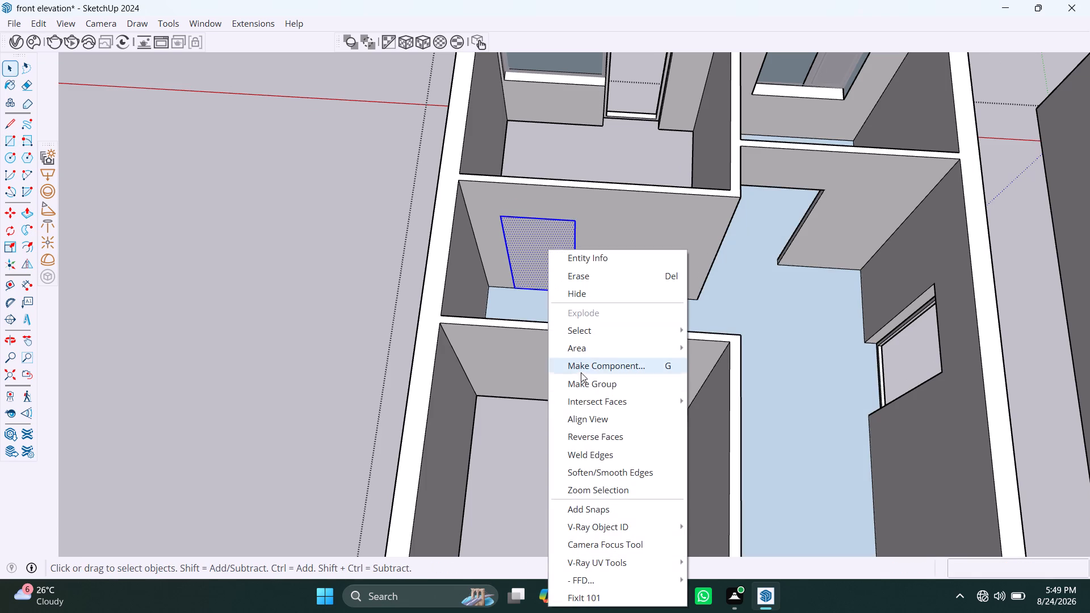
pyautogui.click(585, 379)
# Inside the passage doorway's group, offset the face's edges inward 2" and delete the inner face.
pyautogui.doubleClick(558, 266)
pyautogui.tripleClick(540, 257)
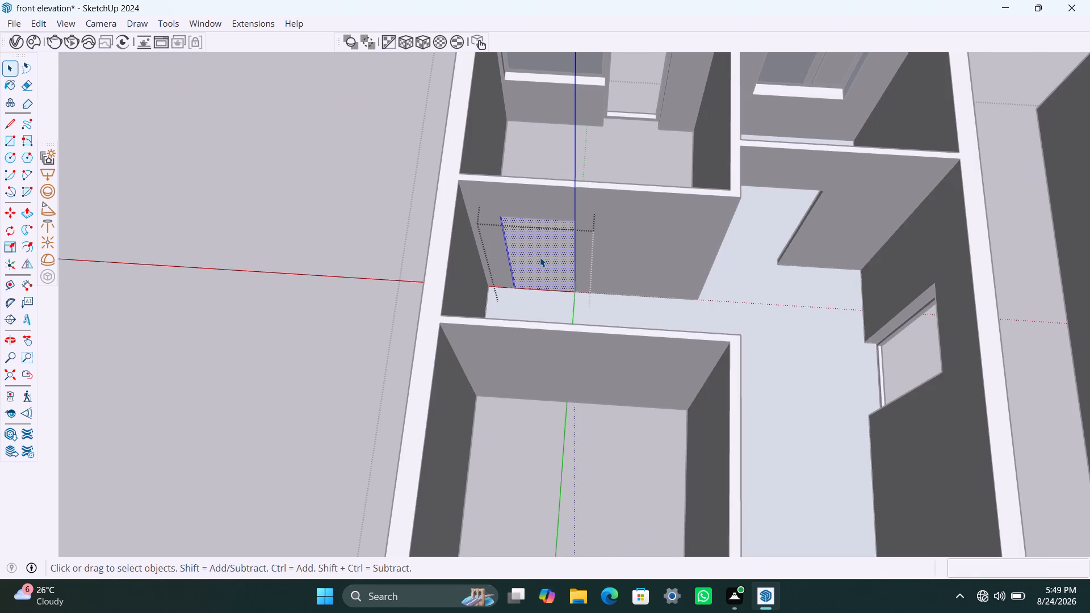
pyautogui.press('f')
pyautogui.click(533, 249)
pyautogui.write('2"')
pyautogui.press('Return')
pyautogui.press('space')
pyautogui.click(523, 244)
pyautogui.press('Delete')
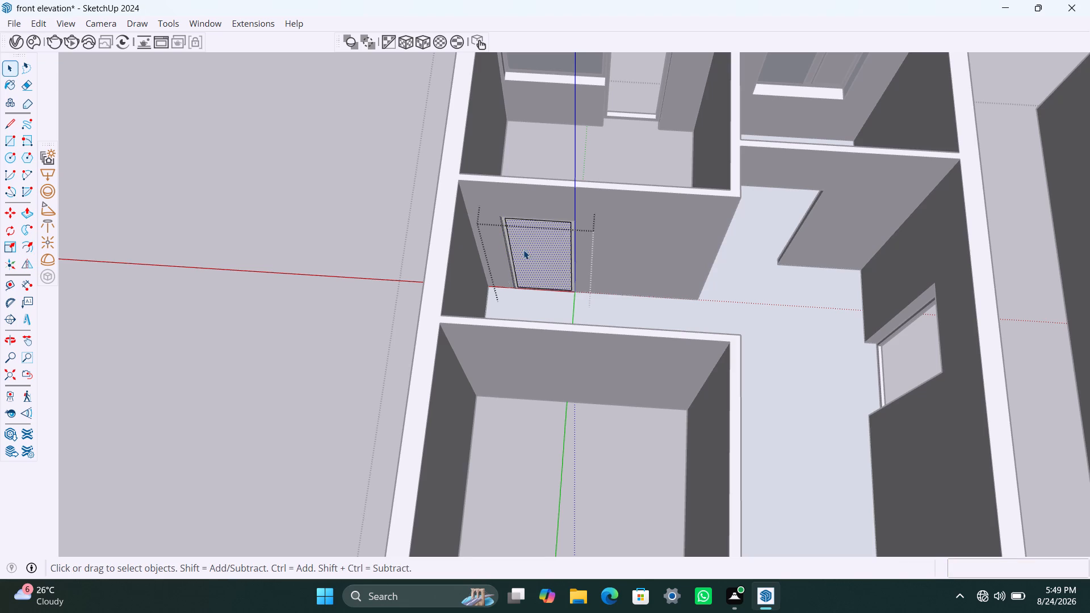
# Push/Pull the passage doorway's frame face 2" and exit its group.
pyautogui.scroll(8, 512, 267)
pyautogui.click(509, 244)
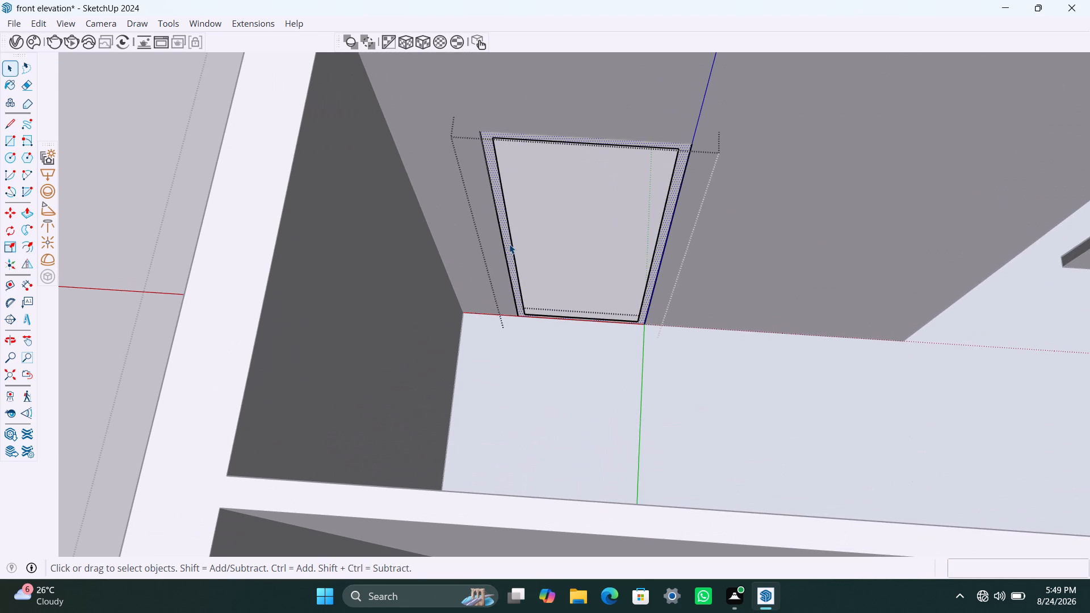
pyautogui.press('p')
pyautogui.click(509, 244)
pyautogui.write('2"')
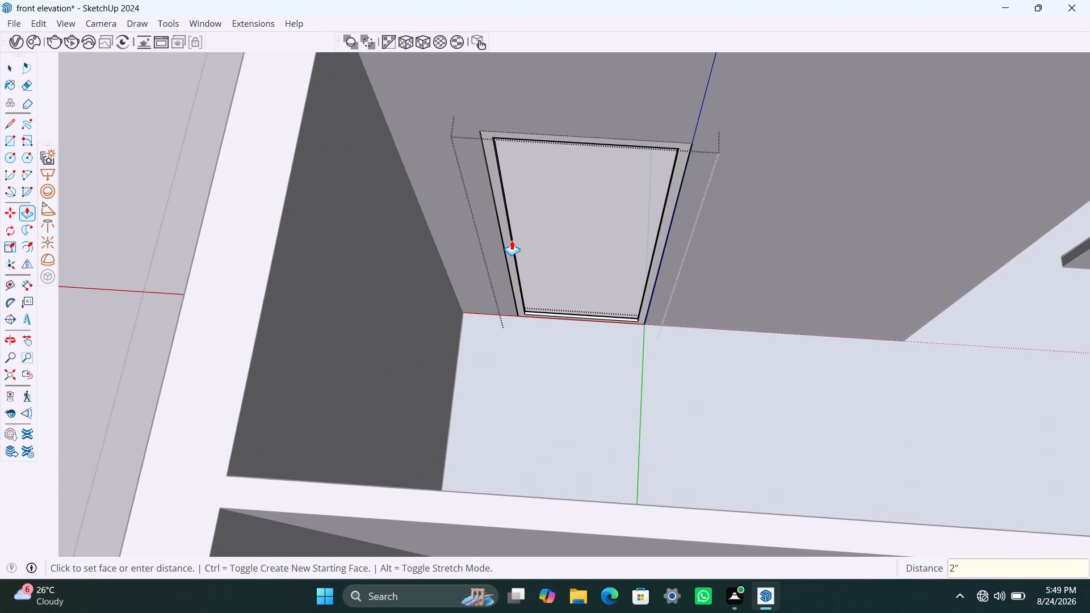
pyautogui.press('Return')
pyautogui.press('space')
pyautogui.click(537, 206)
pyautogui.click(559, 327)
pyautogui.click(543, 358)
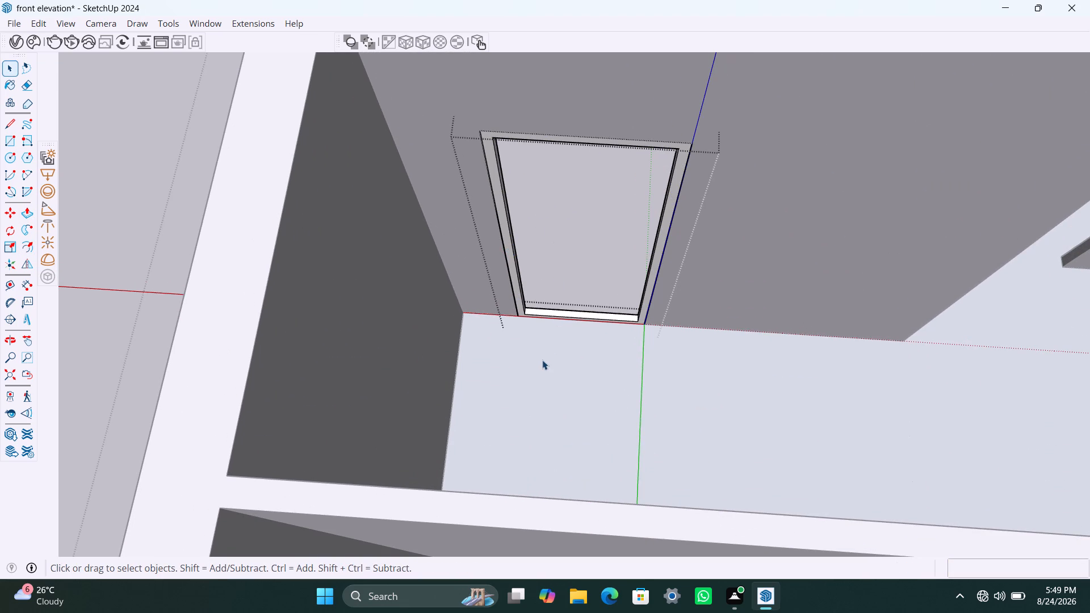
pyautogui.click(107, 168)
# Delete the stray floor face covering the passage and adjoining hall in front of the new door frame.
pyautogui.click(579, 435)
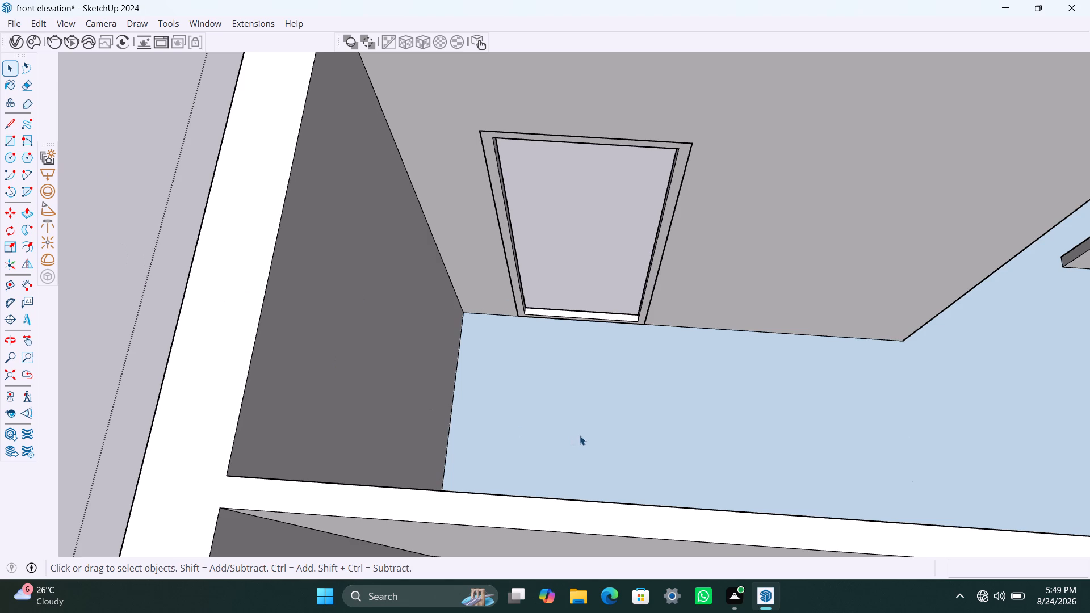
pyautogui.tripleClick(584, 437)
pyautogui.click(588, 437)
pyautogui.click(627, 441)
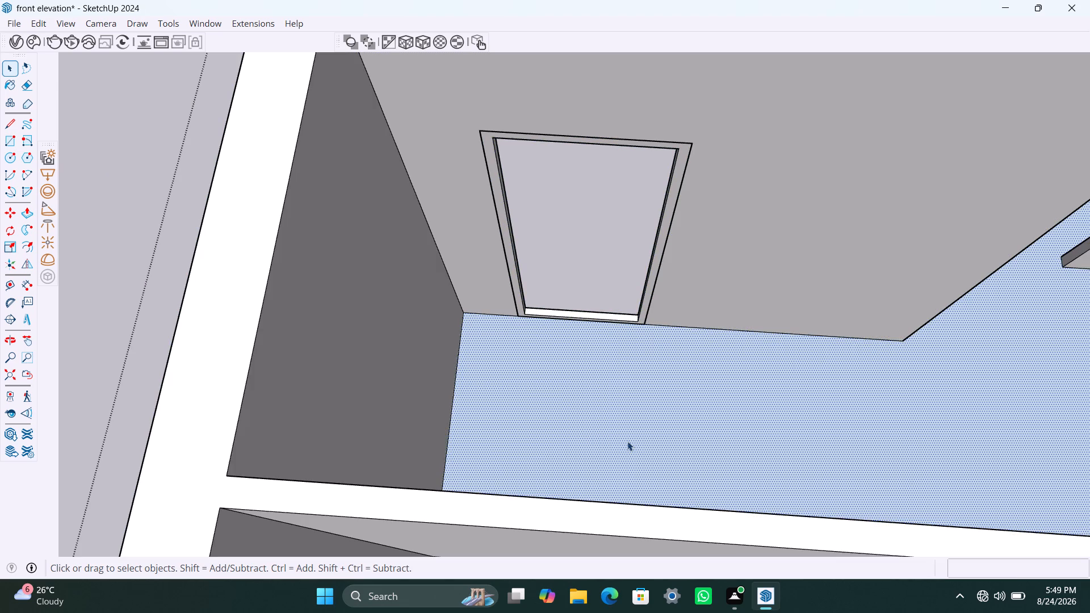
pyautogui.press('Delete')
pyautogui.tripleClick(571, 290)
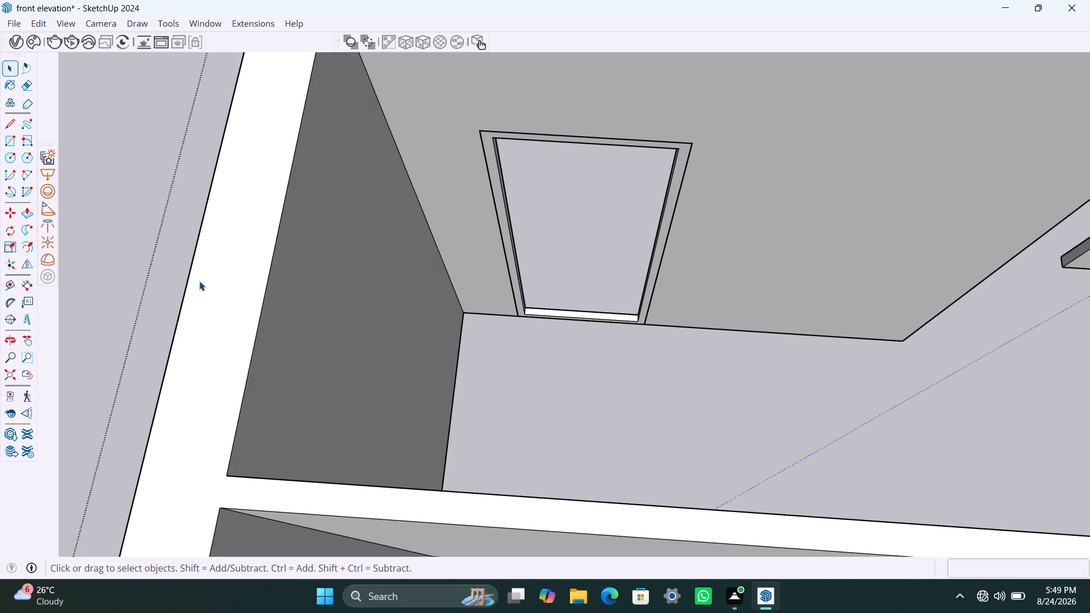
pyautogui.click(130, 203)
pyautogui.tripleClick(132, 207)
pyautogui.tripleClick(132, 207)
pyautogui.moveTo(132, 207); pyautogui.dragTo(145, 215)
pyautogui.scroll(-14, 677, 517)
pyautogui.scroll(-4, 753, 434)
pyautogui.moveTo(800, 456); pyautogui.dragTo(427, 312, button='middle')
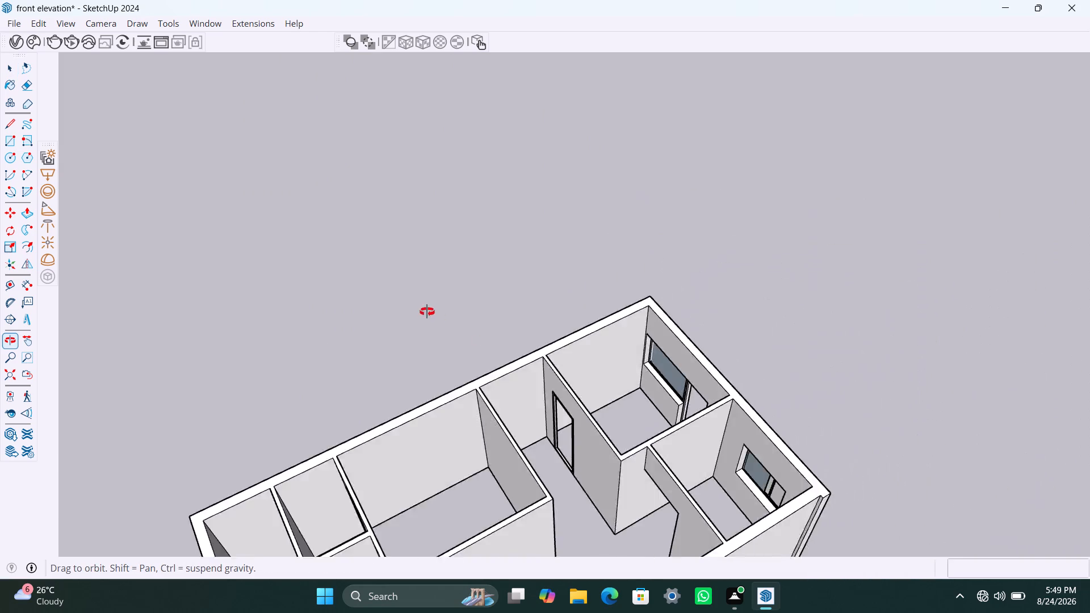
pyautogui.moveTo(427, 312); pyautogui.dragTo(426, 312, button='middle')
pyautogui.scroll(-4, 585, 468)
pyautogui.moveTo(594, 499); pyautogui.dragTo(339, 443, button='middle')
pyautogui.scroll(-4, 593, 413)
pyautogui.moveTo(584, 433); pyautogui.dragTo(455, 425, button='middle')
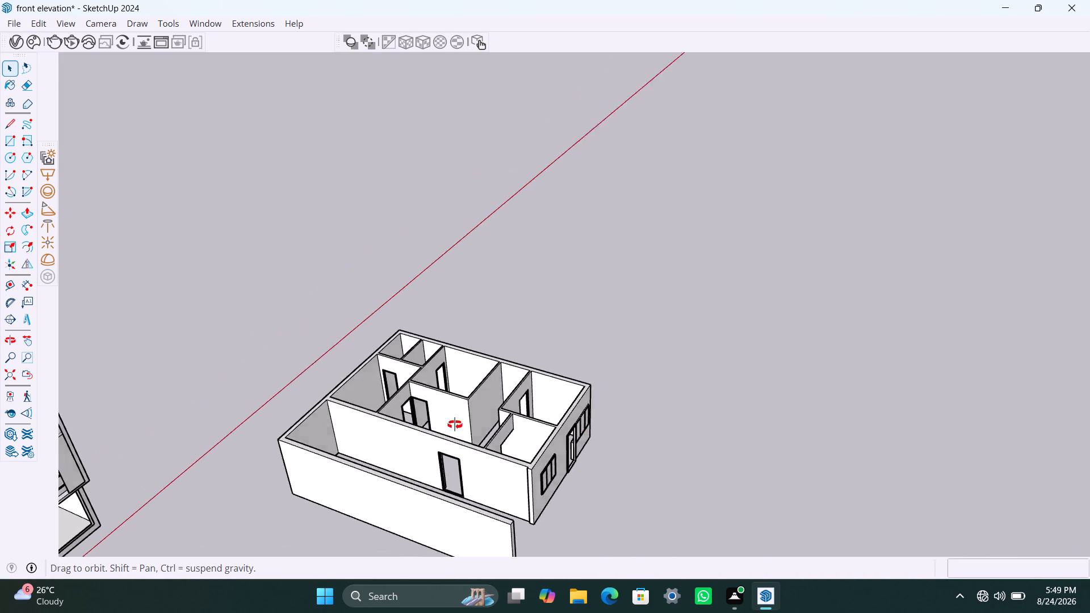
# Move the detached top storey back onto the house, snapping its corner into place beneath the roof slab.
pyautogui.moveTo(455, 425); pyautogui.dragTo(309, 405, button='middle')
pyautogui.scroll(-3, 487, 402)
pyautogui.moveTo(496, 429); pyautogui.dragTo(629, 442, button='middle')
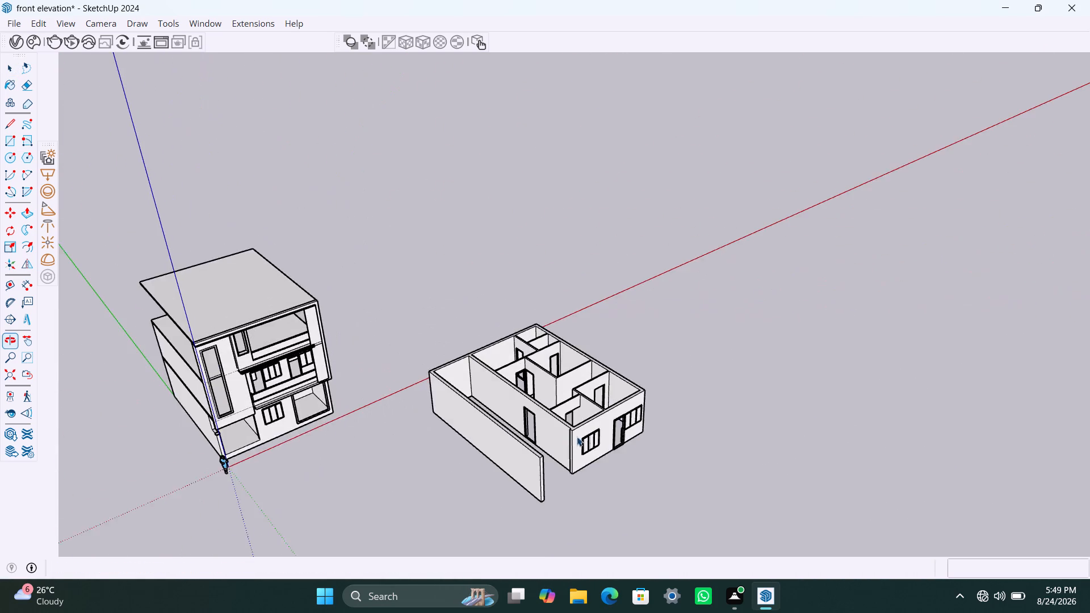
pyautogui.scroll(8, 568, 441)
pyautogui.moveTo(580, 473); pyautogui.dragTo(393, 474, button='middle')
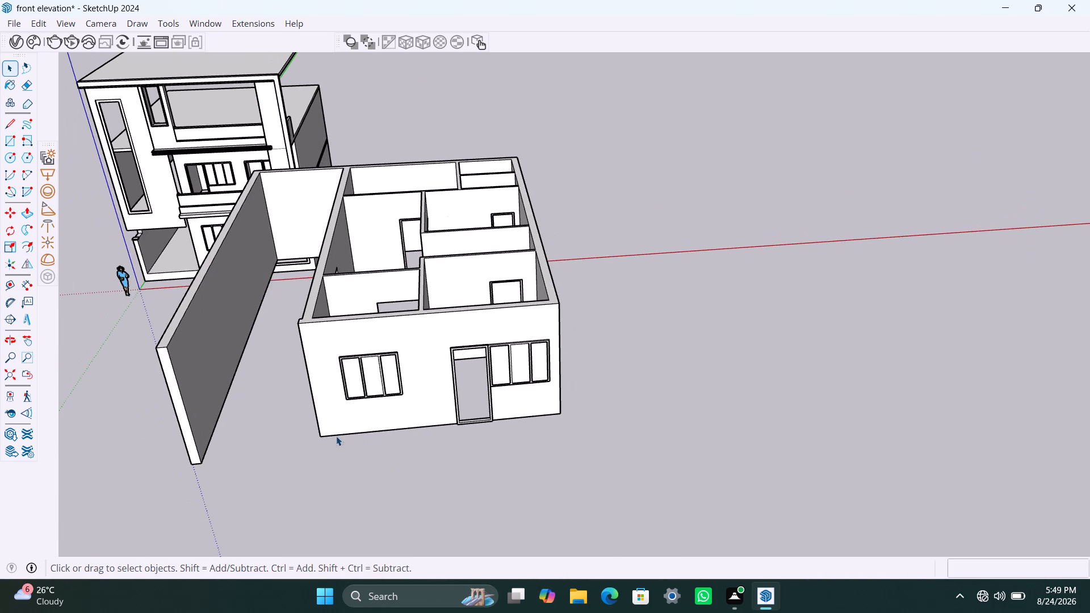
pyautogui.click(309, 432)
pyautogui.click(324, 427)
pyautogui.press('m')
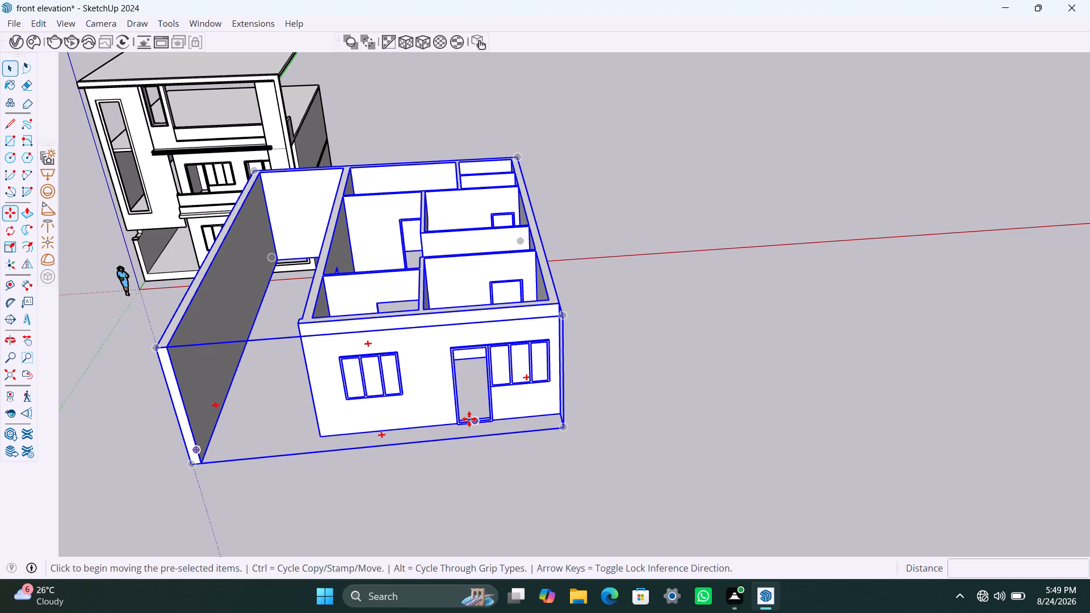
pyautogui.moveTo(605, 353); pyautogui.dragTo(315, 450, button='middle')
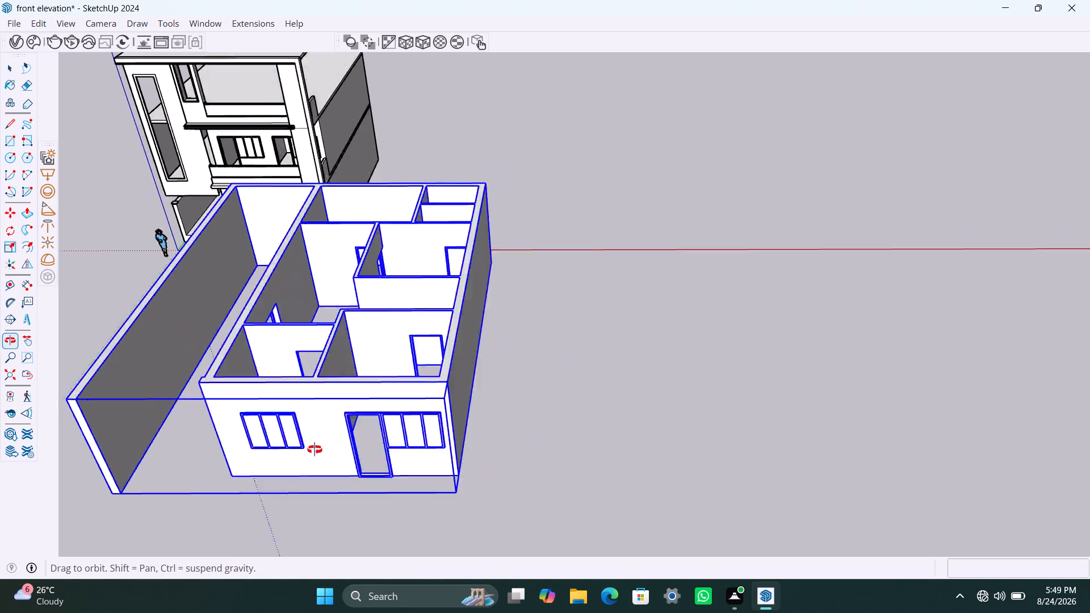
pyautogui.moveTo(315, 450); pyautogui.dragTo(163, 459, button='middle')
pyautogui.click(407, 187)
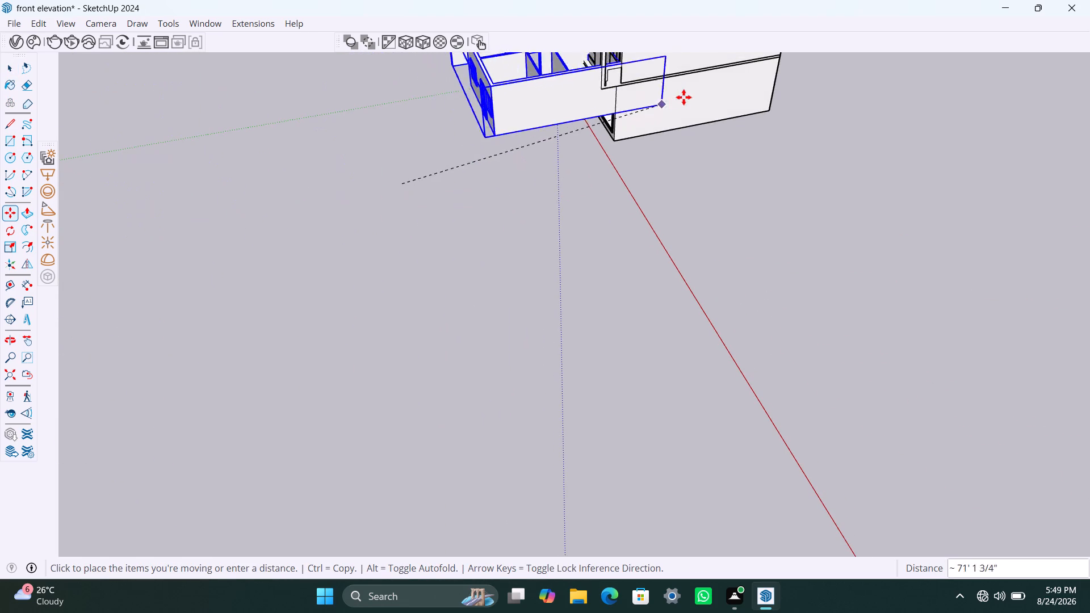
pyautogui.scroll(-2, 684, 97)
pyautogui.keyDown('shift'); pyautogui.moveTo(692, 99); pyautogui.dragTo(585, 347, button='middle'); pyautogui.keyUp('shift')
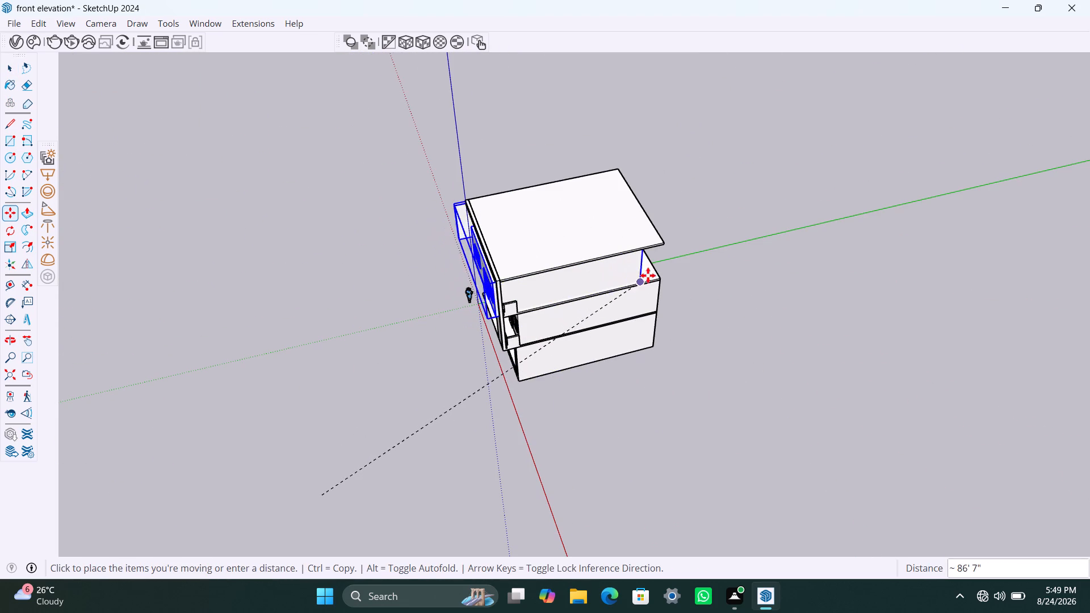
pyautogui.click(659, 275)
pyautogui.press('space')
# Move the middle storey out from between the other floors to the open area in front of the house.
pyautogui.click(639, 299)
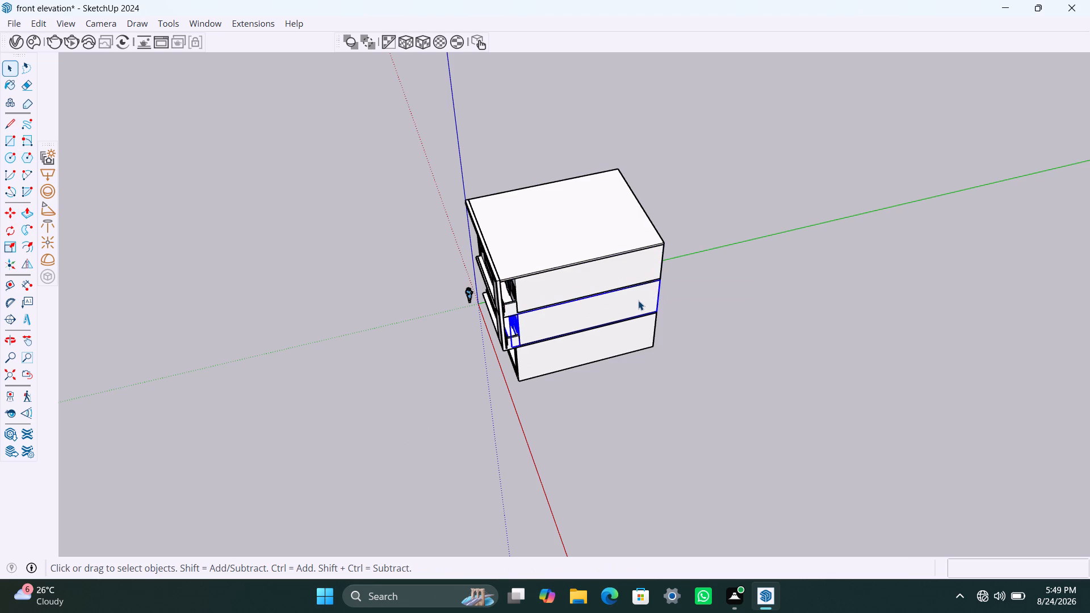
pyautogui.press('m')
pyautogui.click(638, 300)
pyautogui.click(262, 404)
pyautogui.press('space')
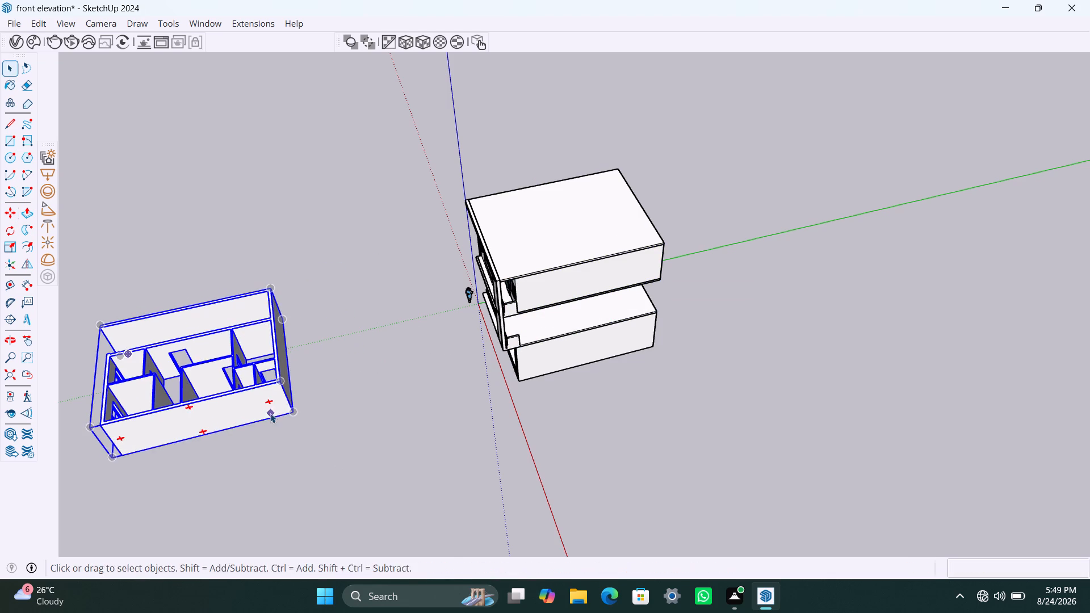
# Open the detached middle storey's group for editing its interior walls.
pyautogui.moveTo(278, 429); pyautogui.dragTo(416, 435, button='middle')
pyautogui.scroll(-4, 312, 461)
pyautogui.moveTo(210, 485); pyautogui.dragTo(96, 431, button='middle')
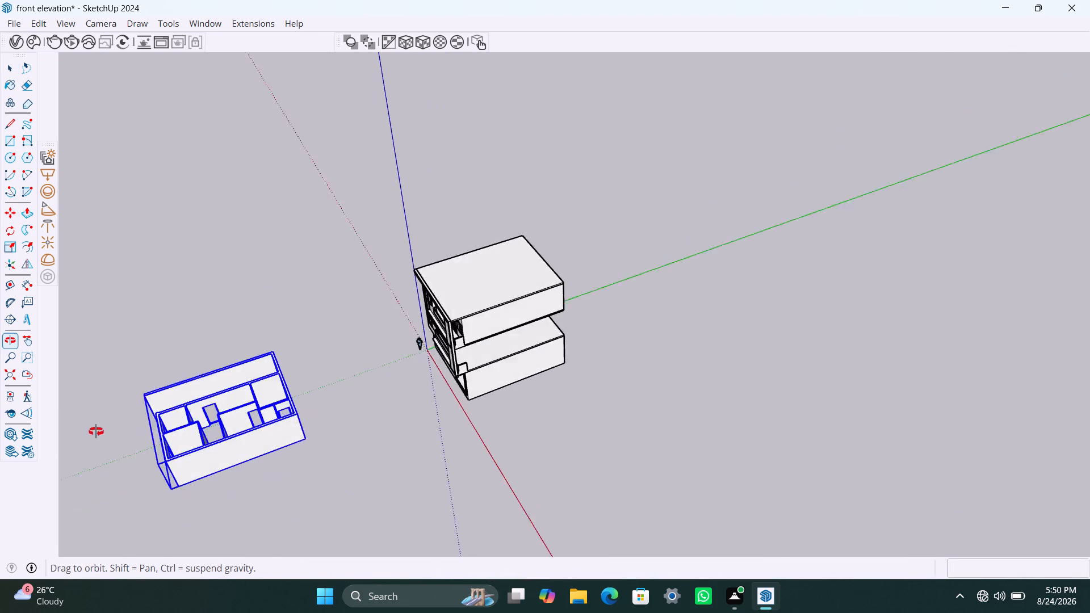
pyautogui.moveTo(96, 431); pyautogui.dragTo(80, 428, button='middle')
pyautogui.scroll(5, 229, 396)
pyautogui.moveTo(286, 383); pyautogui.dragTo(0, 463, button='middle')
pyautogui.scroll(5, 291, 228)
pyautogui.moveTo(393, 222); pyautogui.dragTo(200, 271, button='middle')
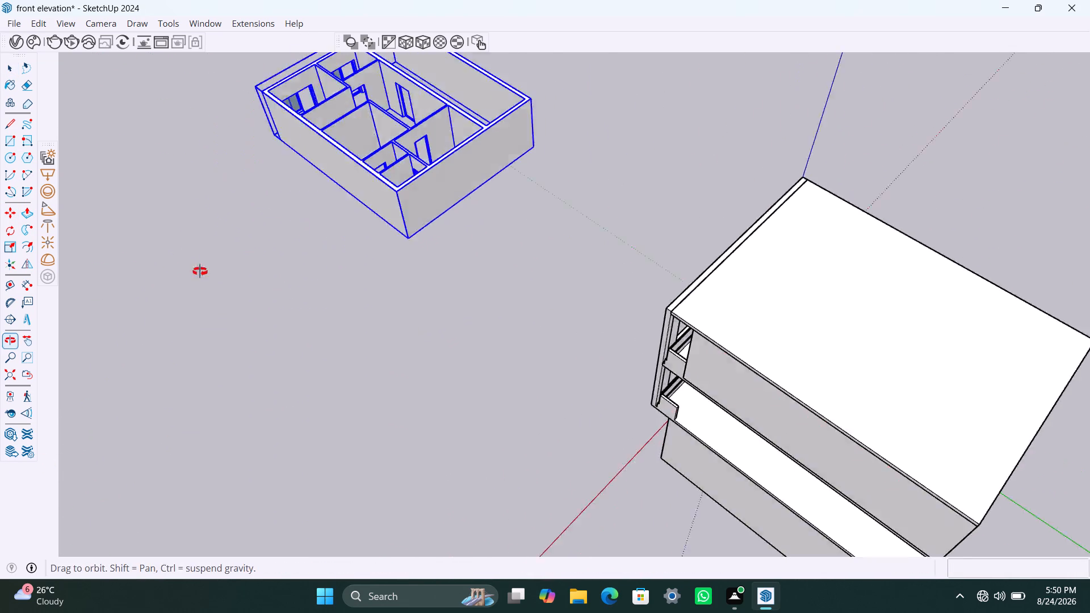
pyautogui.moveTo(200, 271); pyautogui.dragTo(154, 259, button='middle')
pyautogui.scroll(-3, 422, 245)
pyautogui.moveTo(526, 228); pyautogui.dragTo(498, 374, button='middle')
pyautogui.keyDown('shift'); pyautogui.scroll(-1, 525, 243); pyautogui.keyUp('shift')
pyautogui.scroll(2, 464, 191)
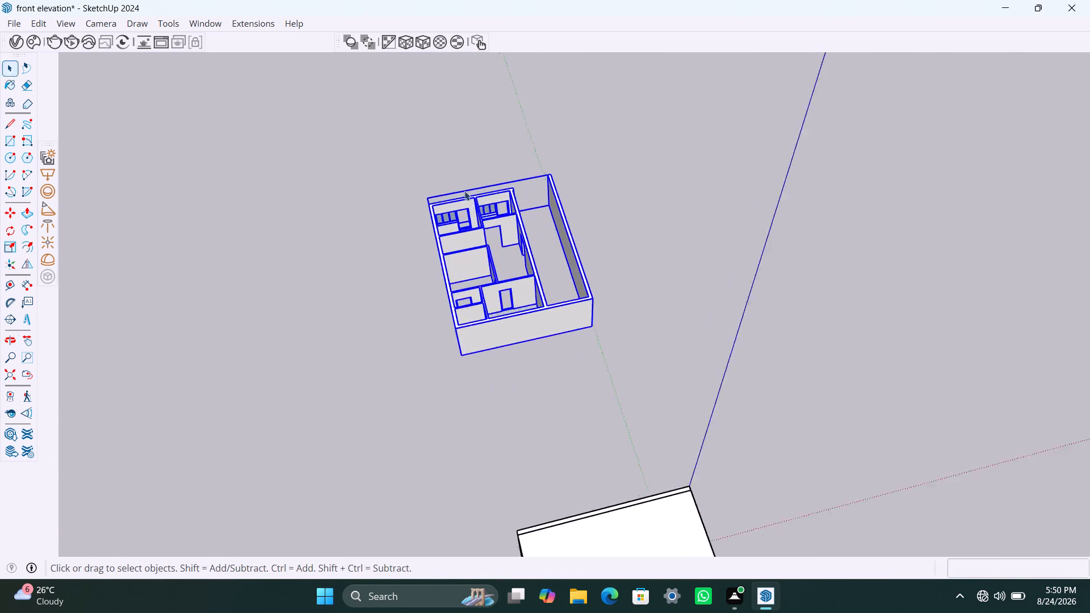
pyautogui.scroll(3, 464, 191)
pyautogui.moveTo(498, 249); pyautogui.dragTo(464, 321, button='middle')
pyautogui.click(804, 209)
pyautogui.click(492, 253)
pyautogui.tripleClick(470, 248)
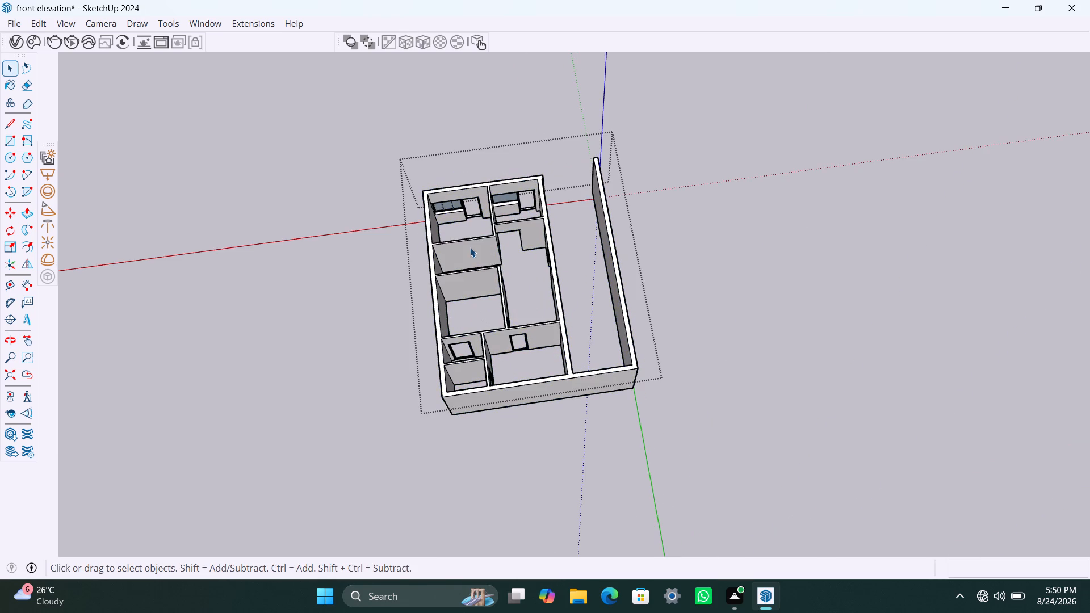
pyautogui.scroll(6, 454, 253)
pyautogui.doubleClick(467, 266)
pyautogui.scroll(3, 458, 266)
pyautogui.moveTo(458, 266); pyautogui.dragTo(433, 240, button='middle')
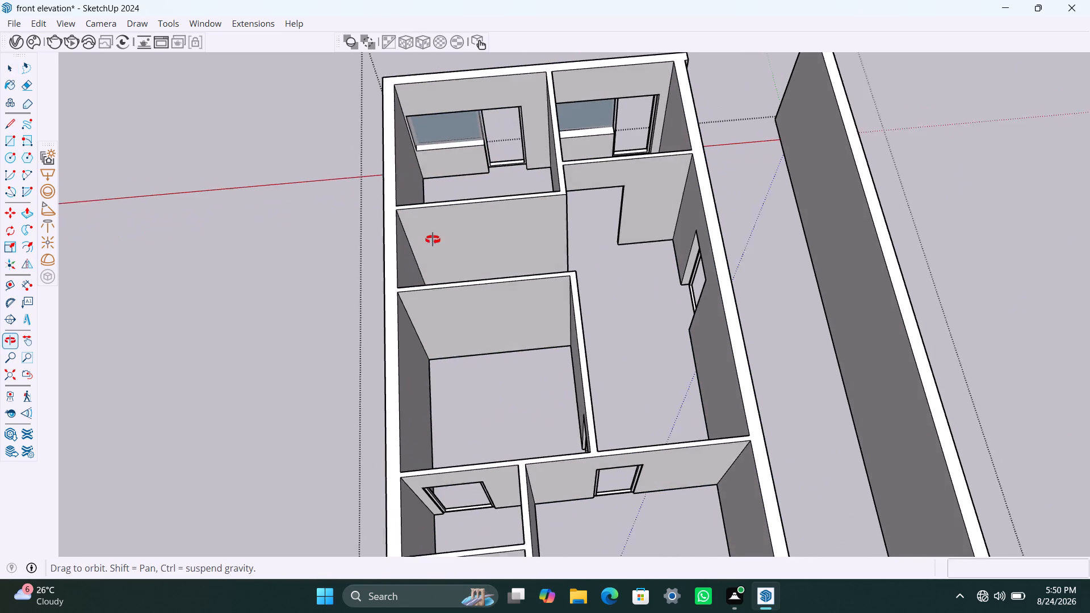
pyautogui.moveTo(433, 240); pyautogui.dragTo(431, 237, button='middle')
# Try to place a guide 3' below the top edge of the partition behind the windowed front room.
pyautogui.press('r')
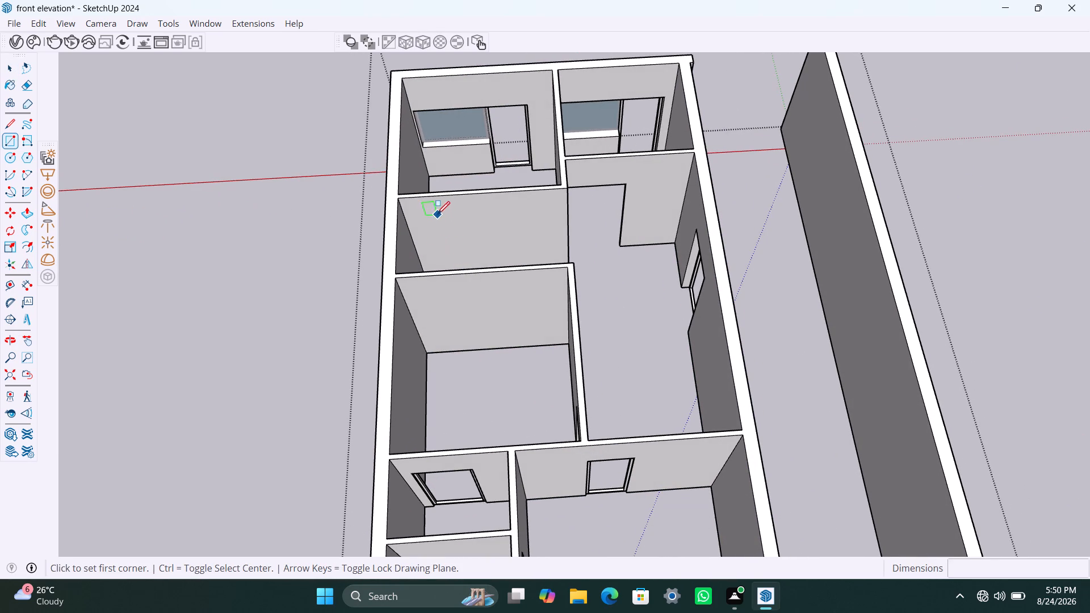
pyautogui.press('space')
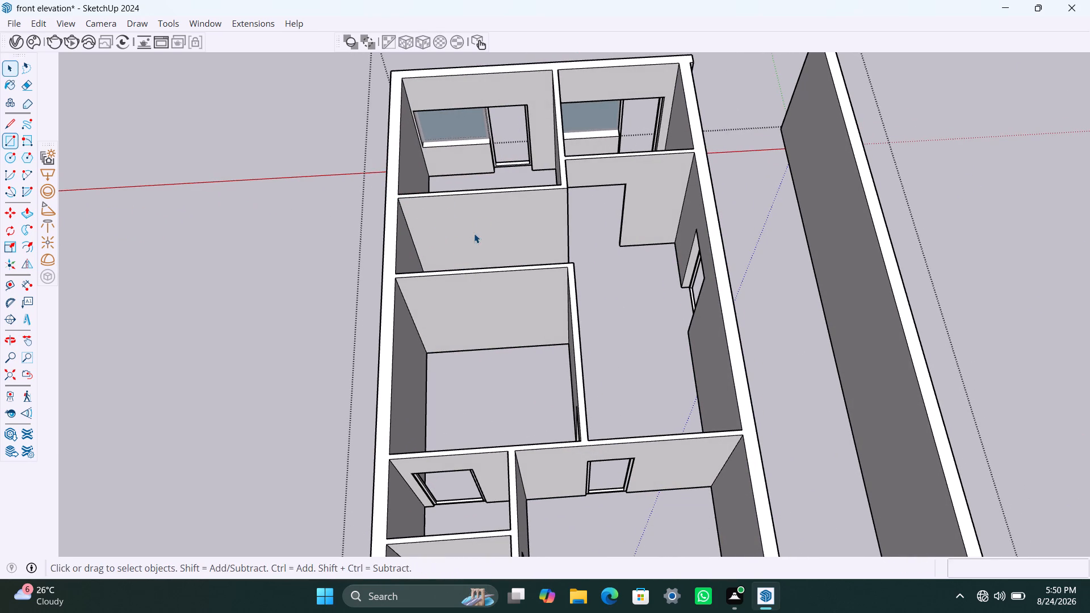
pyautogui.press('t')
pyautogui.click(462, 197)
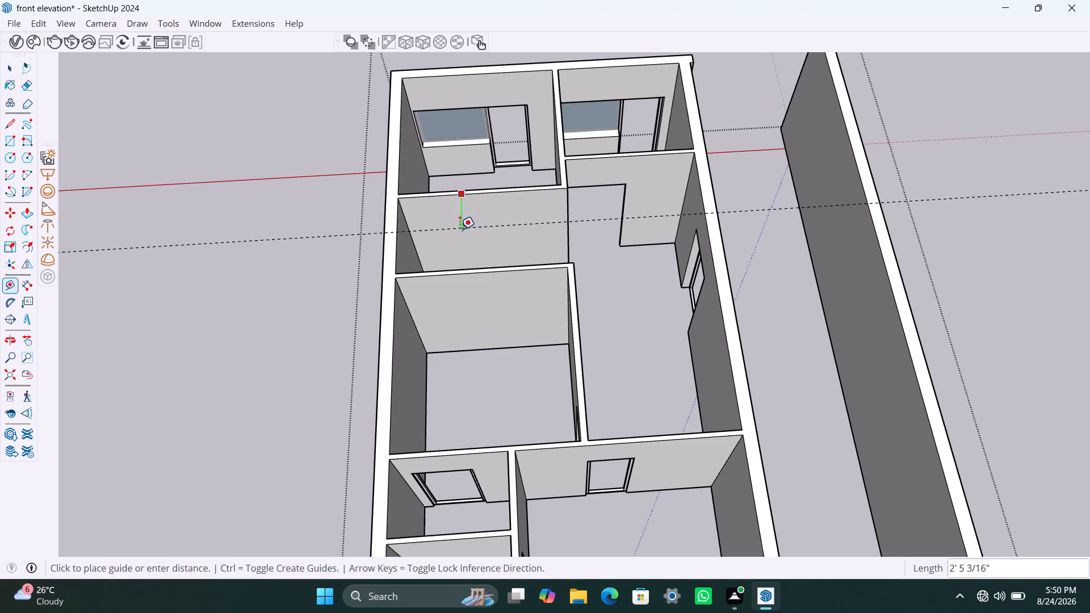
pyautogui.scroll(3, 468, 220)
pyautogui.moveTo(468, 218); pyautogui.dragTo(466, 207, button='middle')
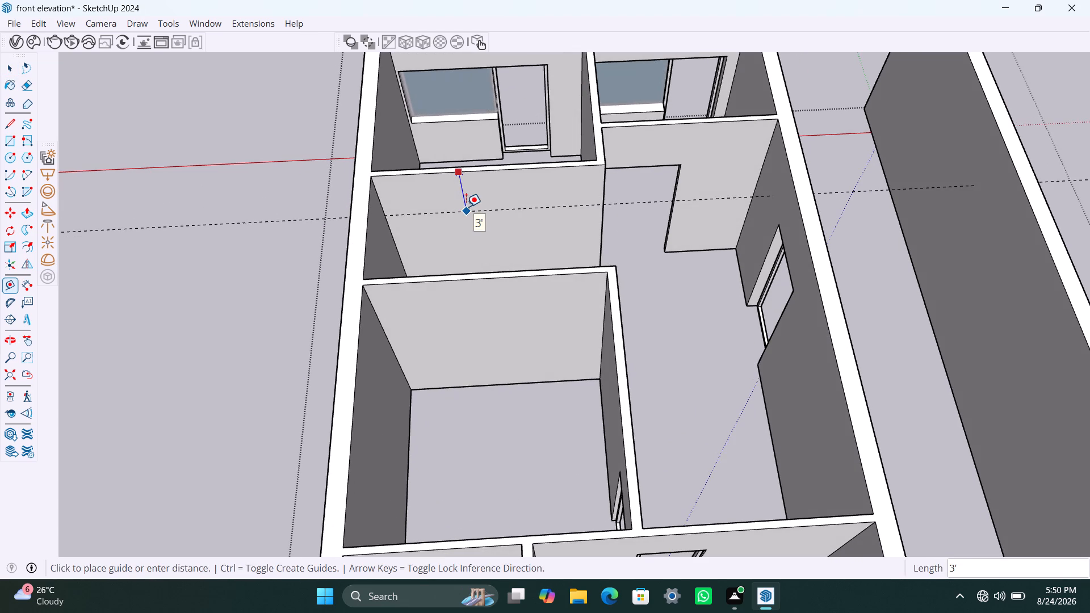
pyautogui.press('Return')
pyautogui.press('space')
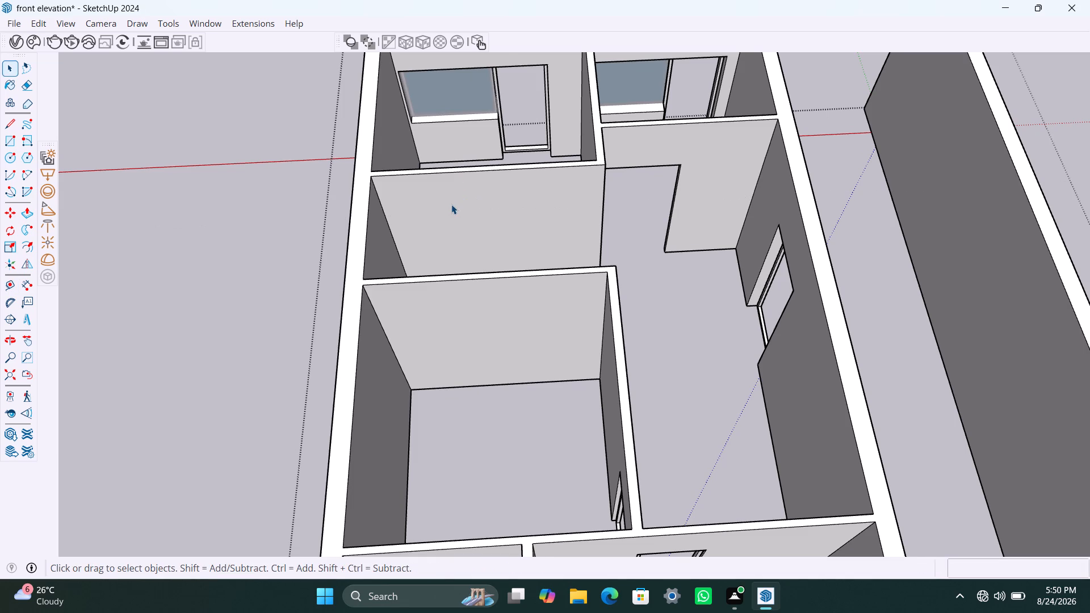
# Place a guide 3' below the top edge of the partition wall behind the windowed front room.
pyautogui.press('t')
pyautogui.click(459, 176)
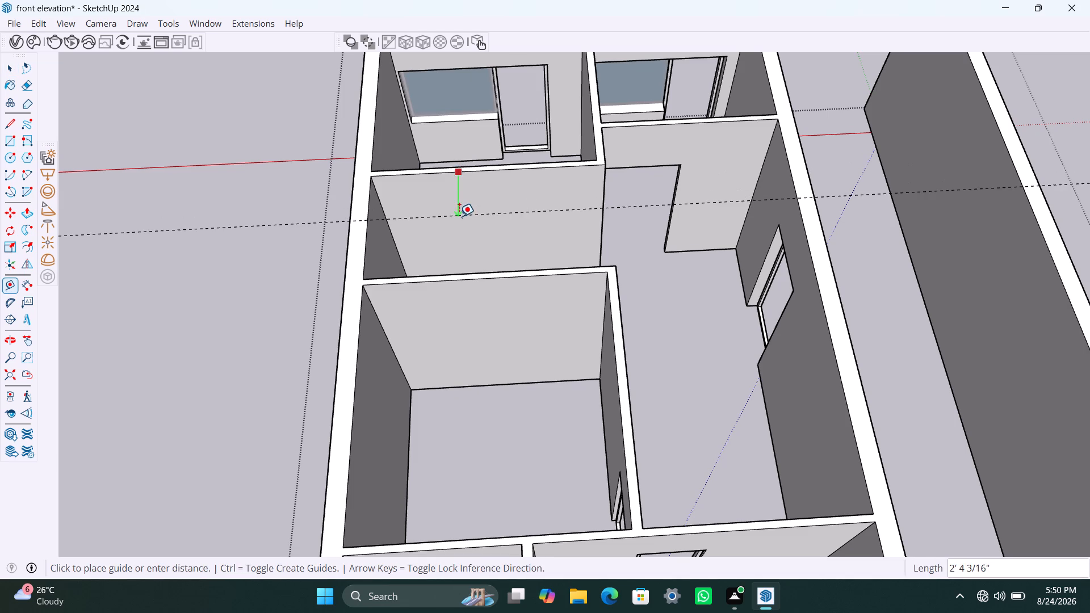
pyautogui.write("3'")
pyautogui.press('Return')
pyautogui.press('space')
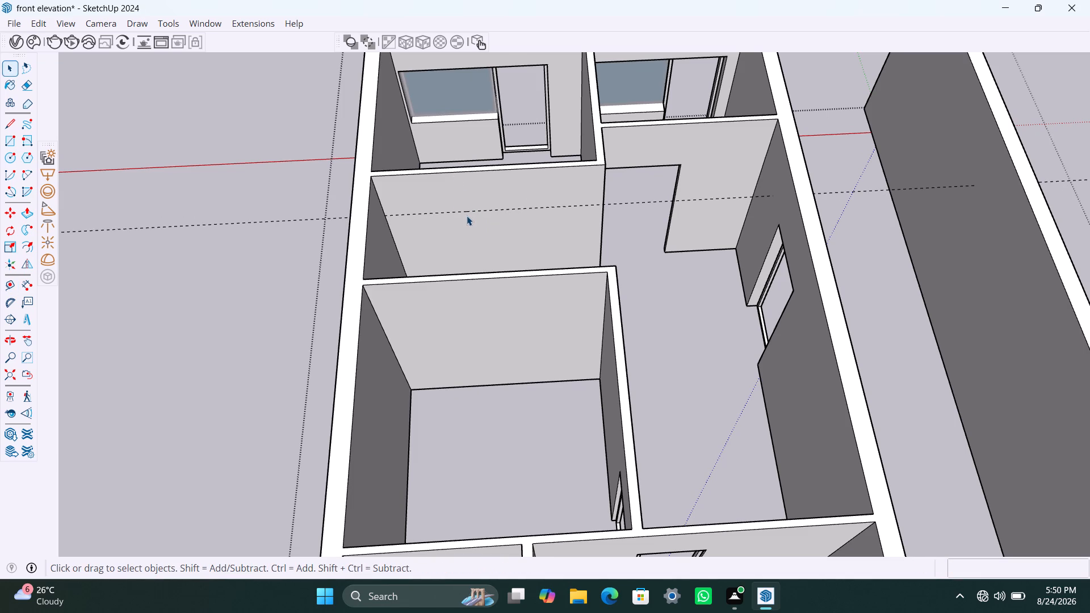
# Draw a 3' wide, 8' high doorway rectangle on the partition, from the guide down to the floor near the outer wall.
pyautogui.press('r')
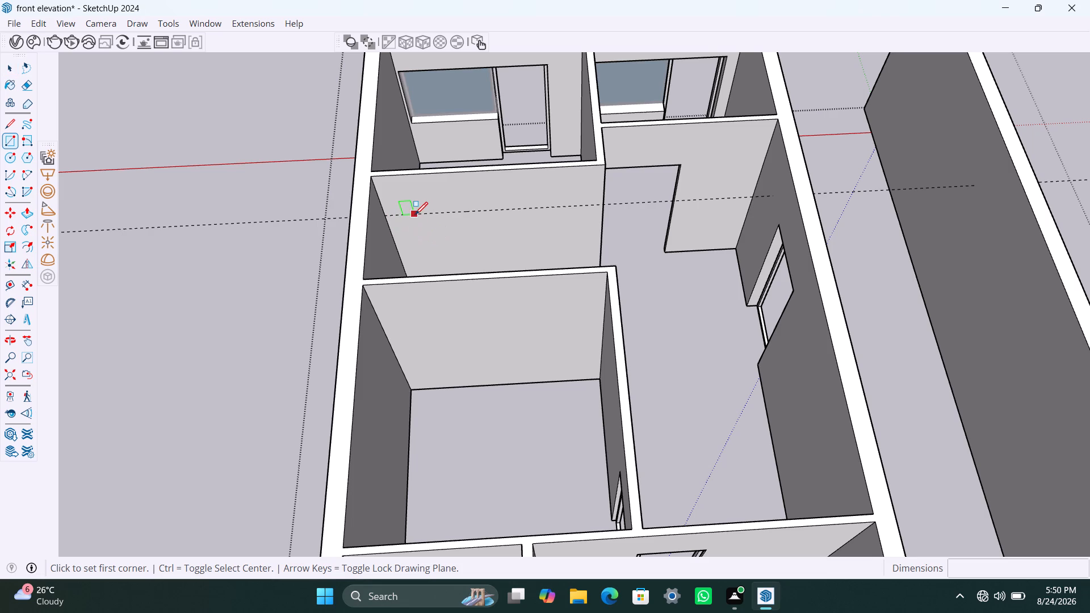
pyautogui.click(399, 214)
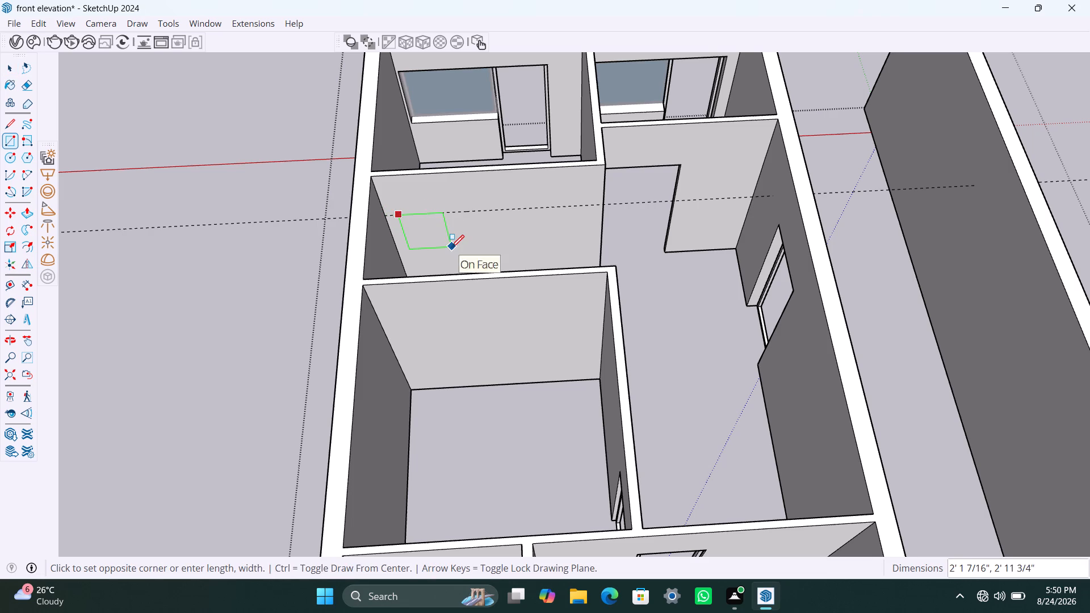
pyautogui.moveTo(455, 253); pyautogui.dragTo(447, 302, button='middle')
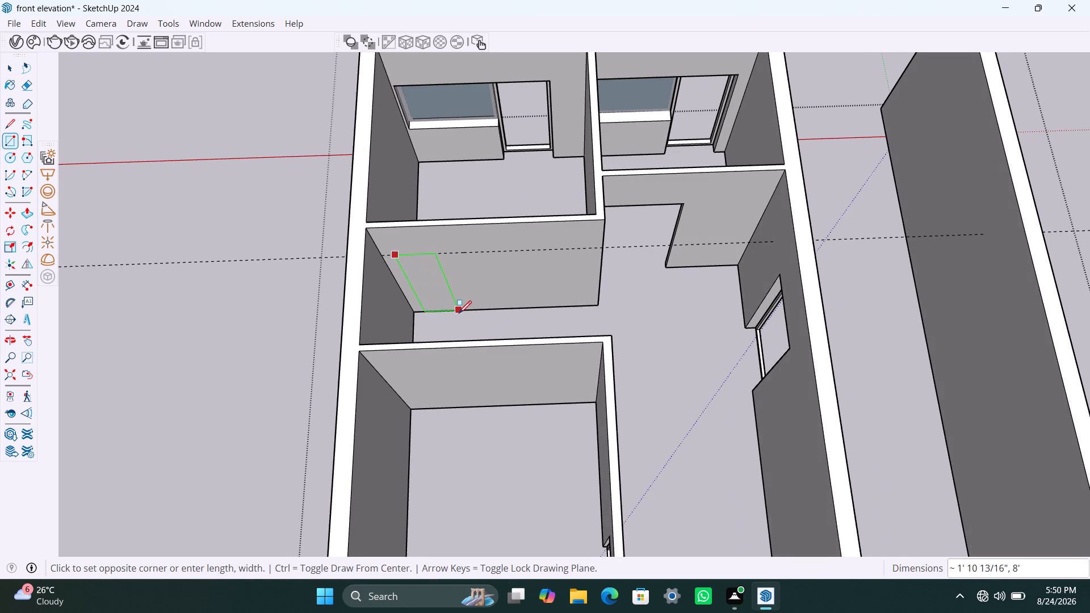
pyautogui.write("3'")
pyautogui.press('Return')
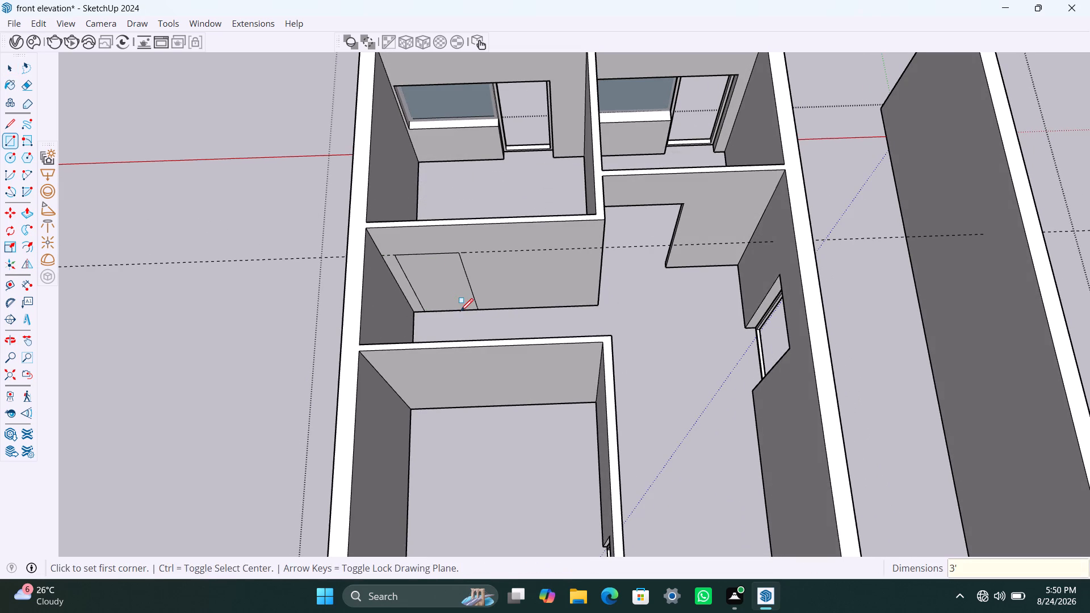
# Push/Pull the doorway rectangle about 3 1/4" through the partition wall to cut the opening.
pyautogui.press('space')
pyautogui.click(472, 278)
pyautogui.click(433, 276)
pyautogui.press('p')
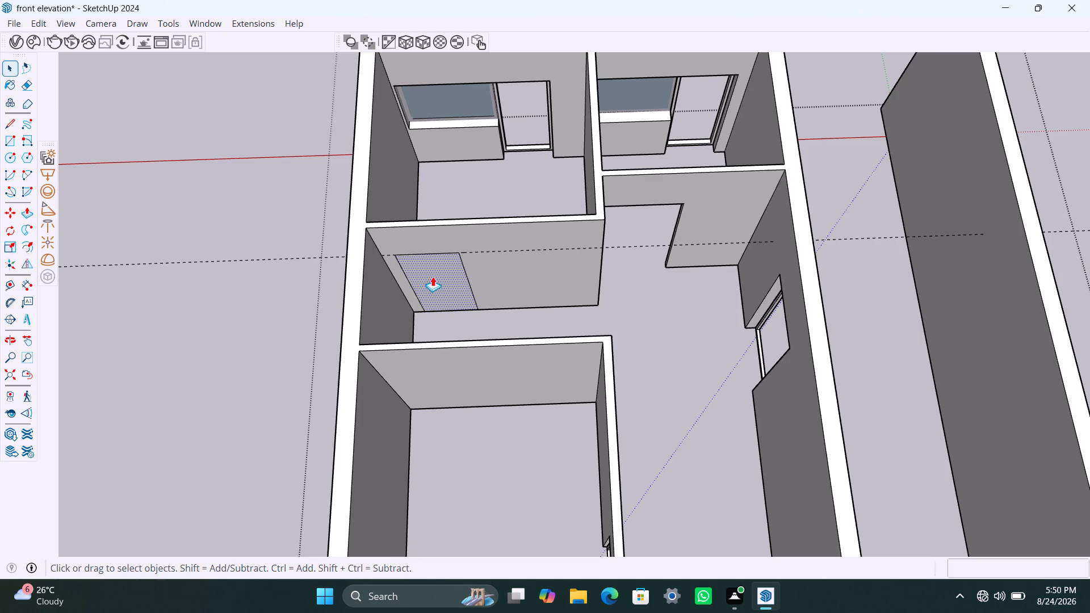
pyautogui.click(433, 276)
pyautogui.scroll(-1, 438, 271)
pyautogui.moveTo(438, 271); pyautogui.dragTo(400, 230, button='middle')
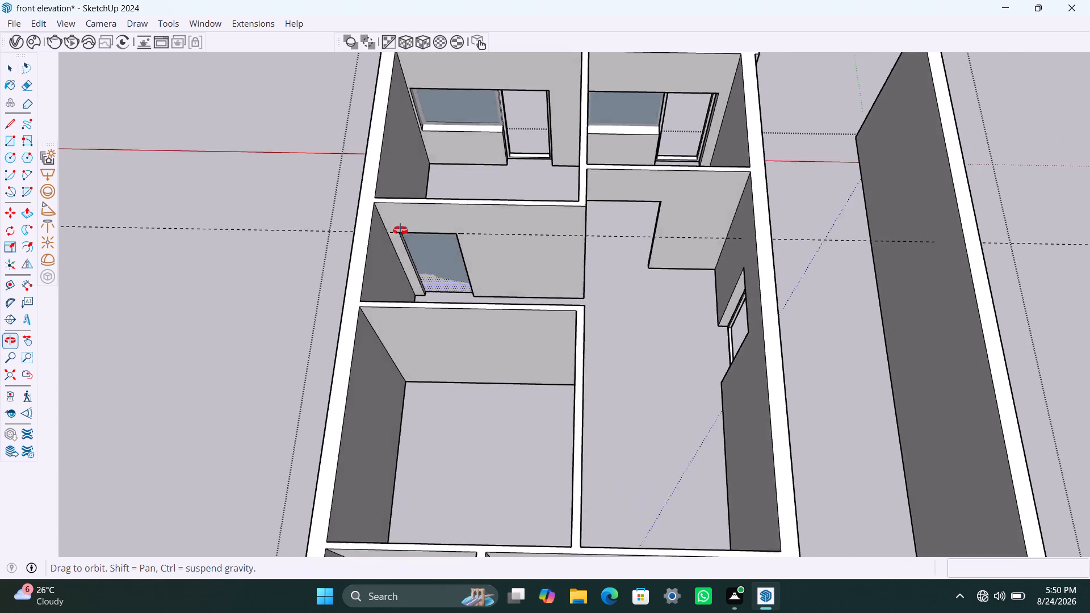
pyautogui.moveTo(400, 230); pyautogui.dragTo(327, 215, button='middle')
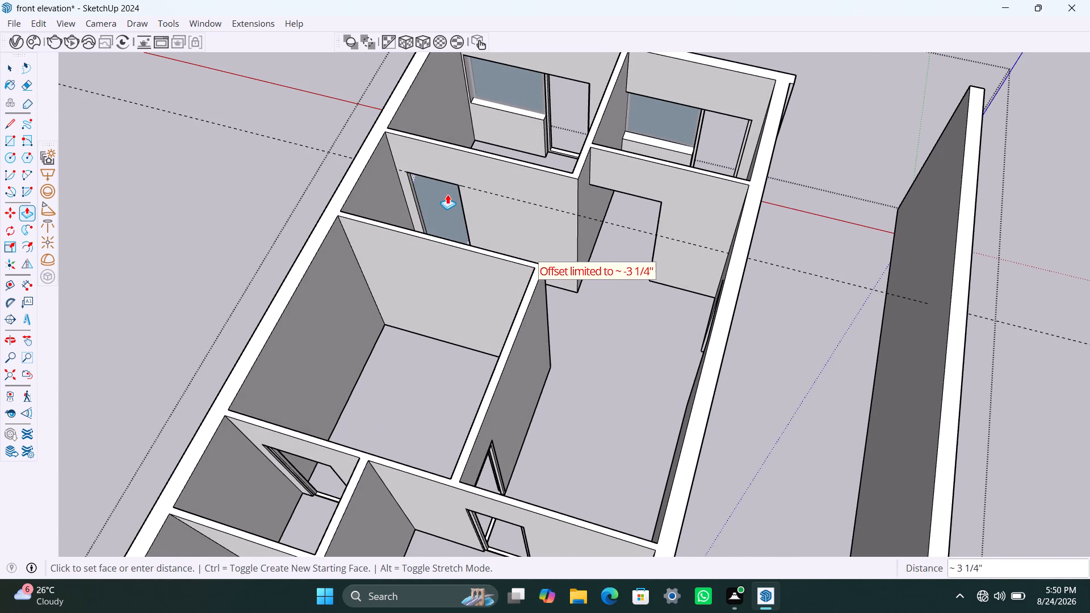
pyautogui.click(454, 205)
pyautogui.scroll(-2, 462, 211)
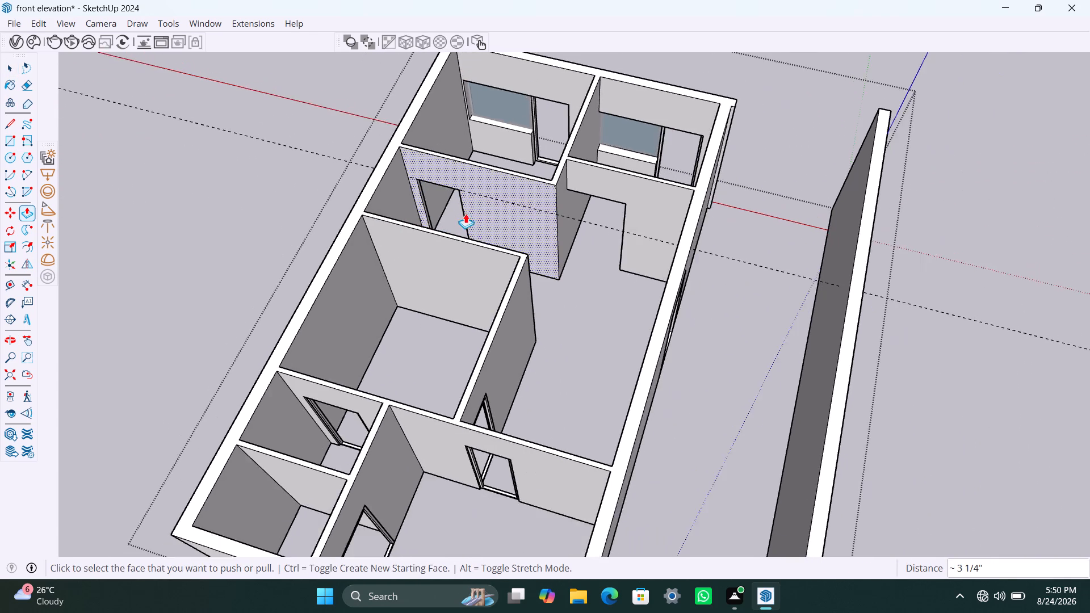
pyautogui.moveTo(495, 230); pyautogui.dragTo(627, 255, button='middle')
pyautogui.scroll(6, 441, 259)
pyautogui.press('space')
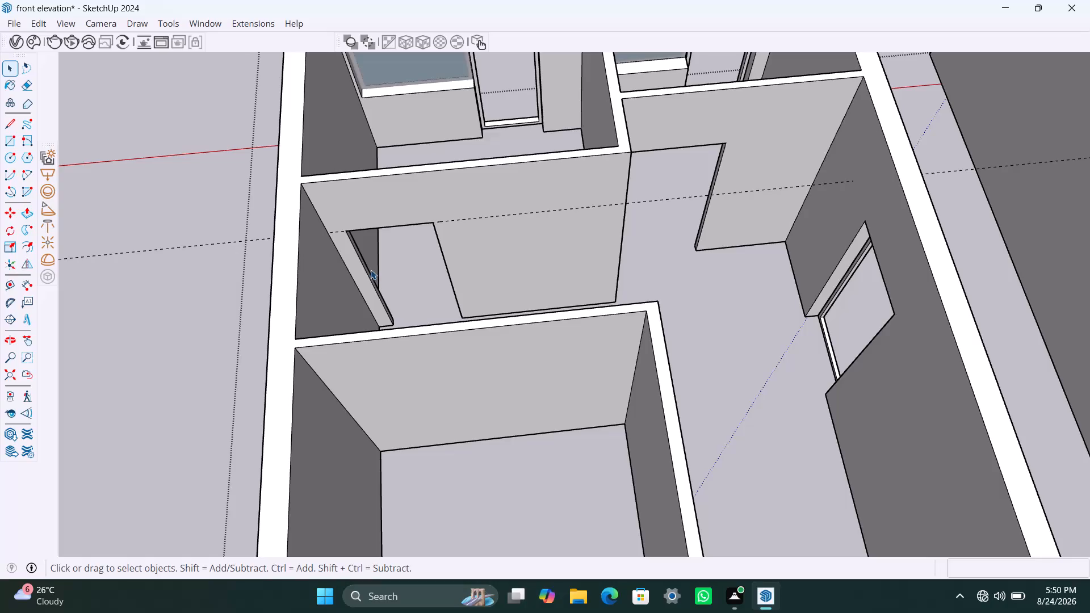
# Draw an 8' by 3' rectangle filling the new partition doorway and make its face and edges a group.
pyautogui.press('r')
pyautogui.moveTo(352, 232); pyautogui.dragTo(353, 237)
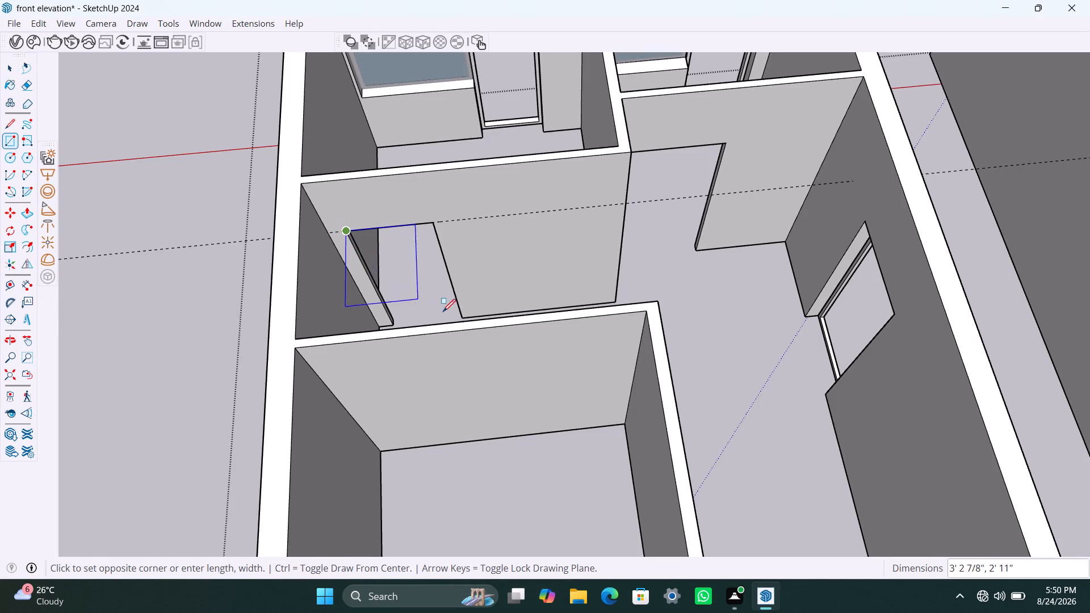
pyautogui.scroll(1, 459, 304)
pyautogui.moveTo(459, 304); pyautogui.dragTo(461, 333, button='middle')
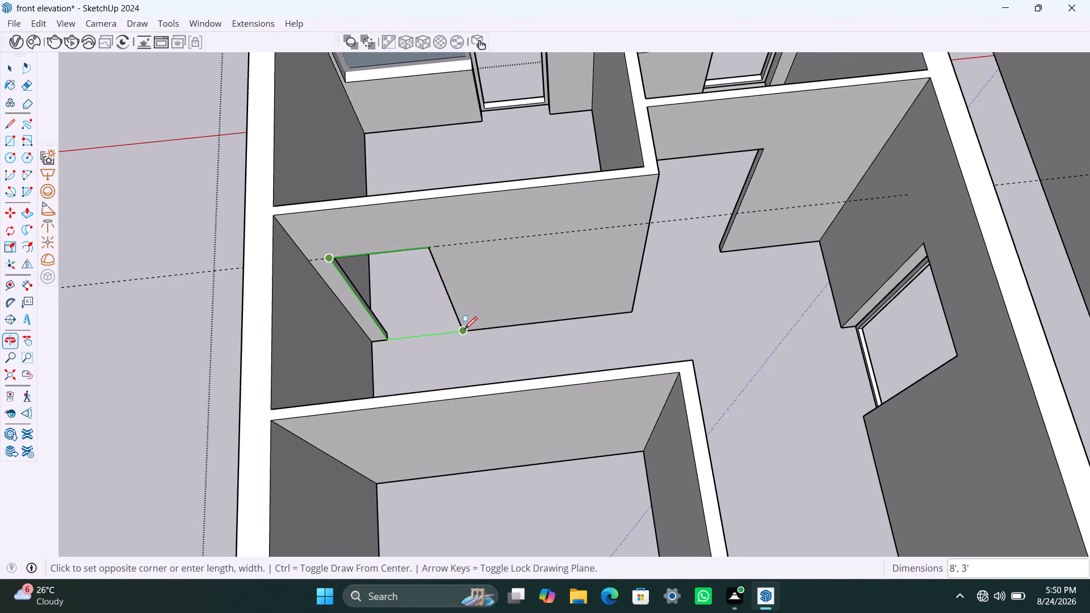
pyautogui.click(465, 330)
pyautogui.press('space')
pyautogui.doubleClick(420, 312)
pyautogui.rightClick(420, 312)
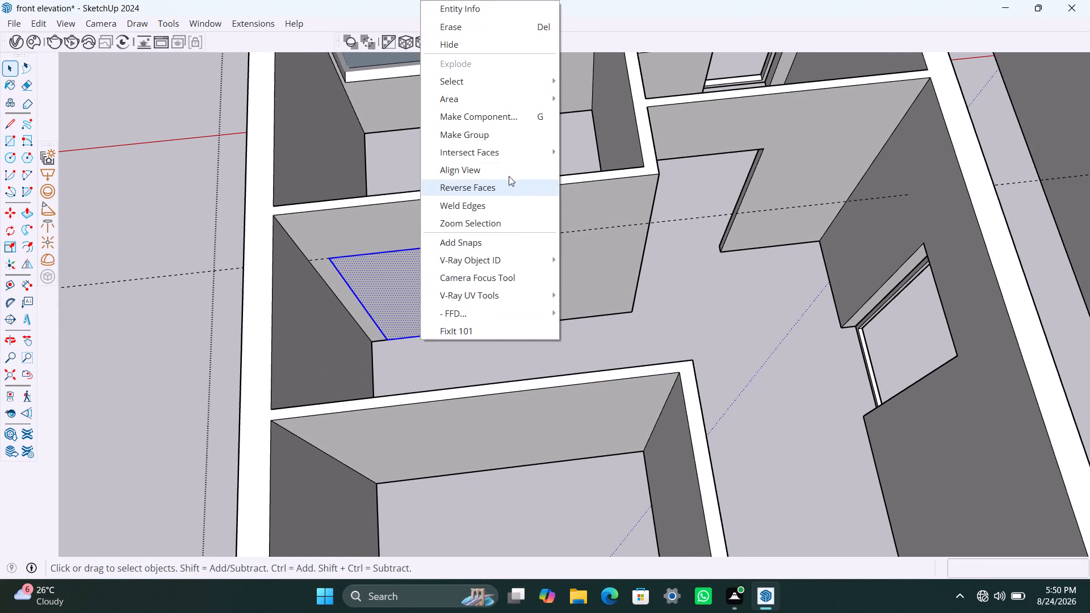
pyautogui.click(504, 135)
# Inside the partition doorway's group, offset the face's edges inward 2" and delete the inner face.
pyautogui.tripleClick(404, 299)
pyautogui.press('f')
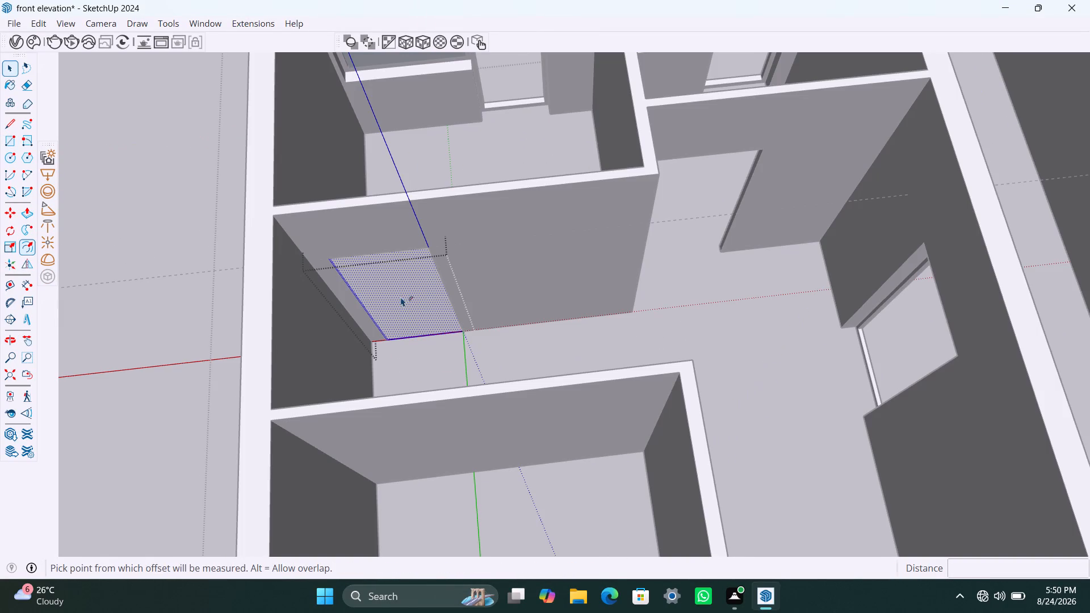
pyautogui.click(394, 291)
pyautogui.write('2"')
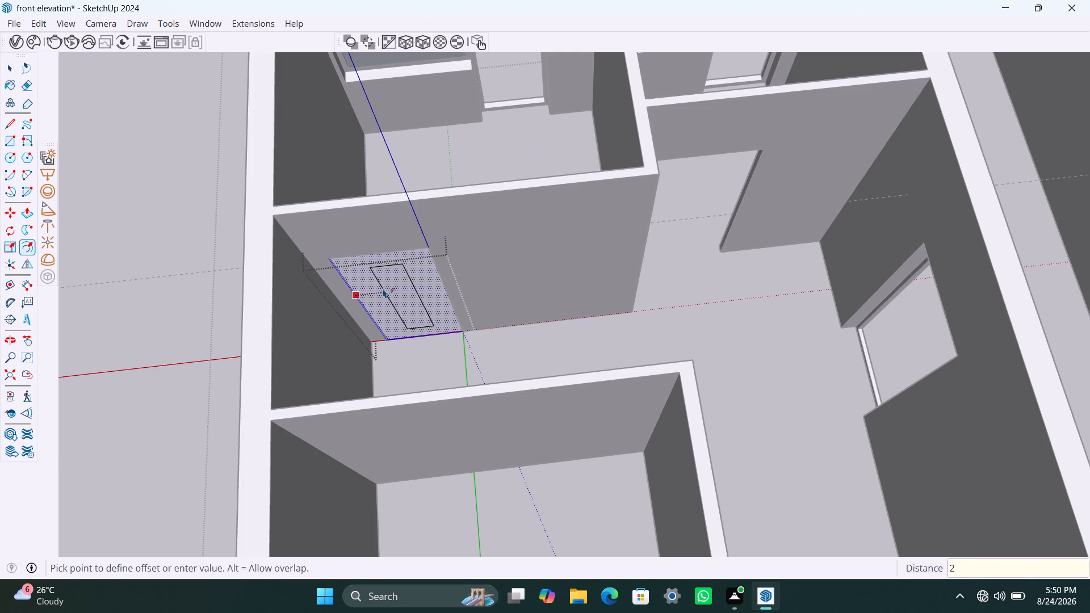
pyautogui.press('Return')
pyautogui.press('space')
pyautogui.click(394, 291)
pyautogui.press('Delete')
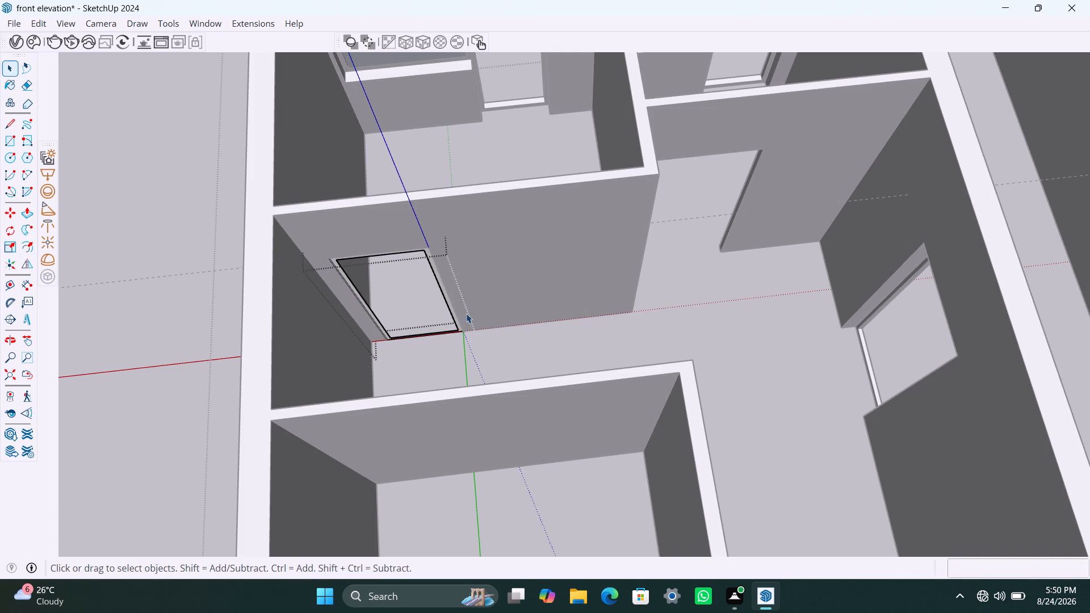
# Push/Pull the 2" frame face in the partition doorway by 2" and leave the frame's group.
pyautogui.scroll(7, 467, 313)
pyautogui.click(454, 330)
pyautogui.click(461, 334)
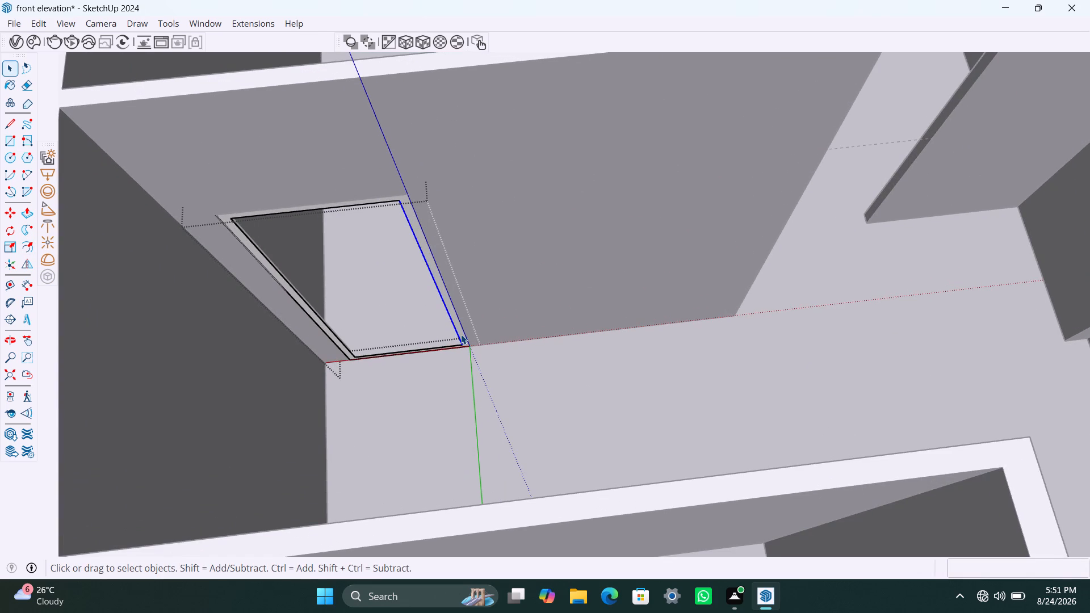
pyautogui.click(505, 374)
pyautogui.click(459, 322)
pyautogui.click(457, 324)
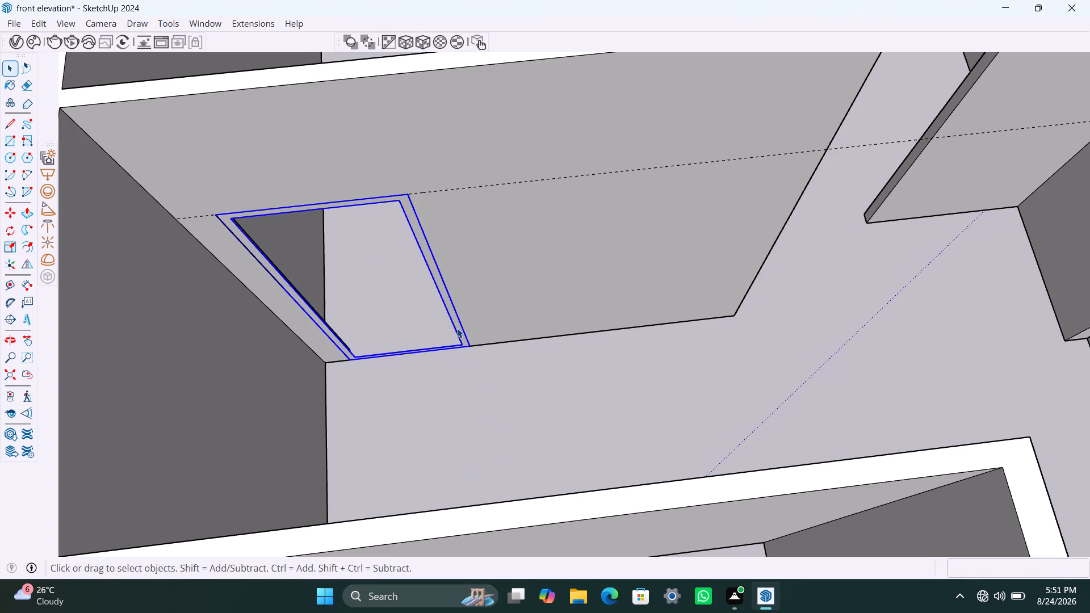
pyautogui.click(459, 328)
pyautogui.doubleClick(459, 328)
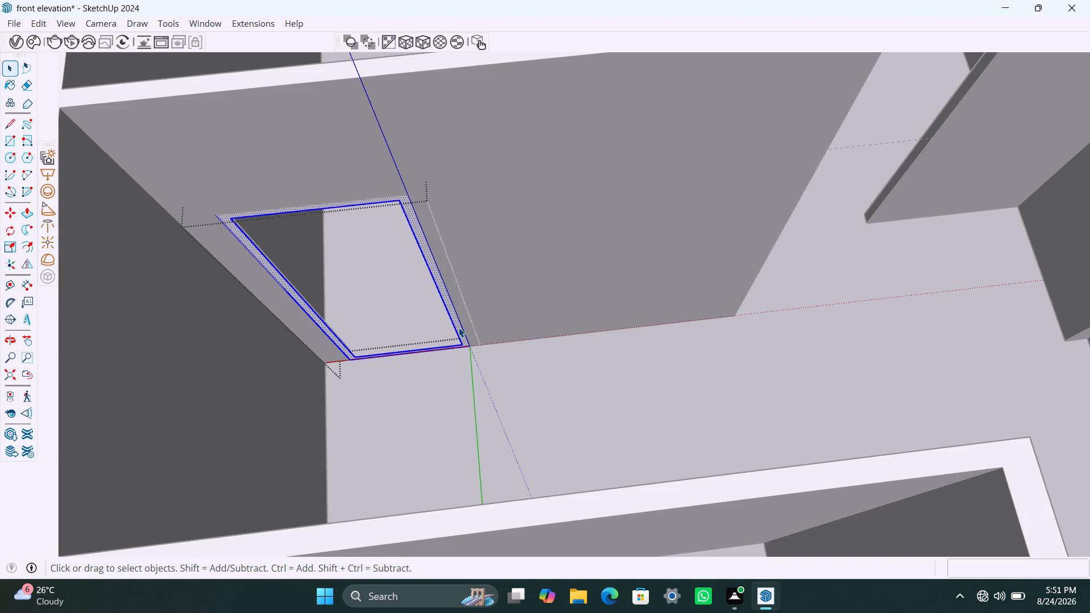
pyautogui.press('p')
pyautogui.click(459, 328)
pyautogui.write('2"')
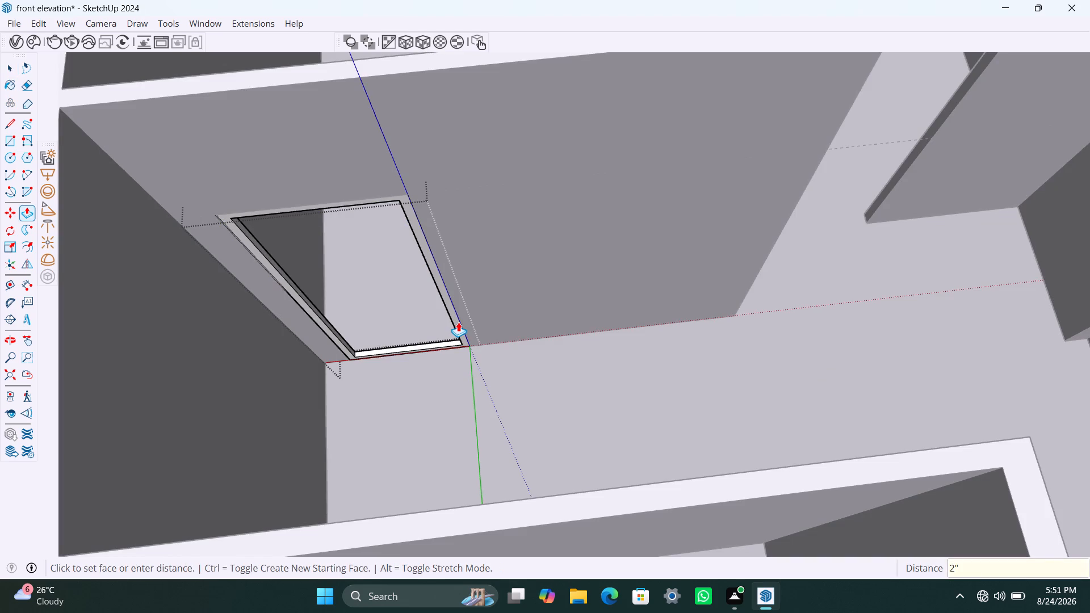
pyautogui.press('Return')
pyautogui.press('space')
pyautogui.click(485, 374)
pyautogui.scroll(-10, 542, 416)
pyautogui.click(191, 306)
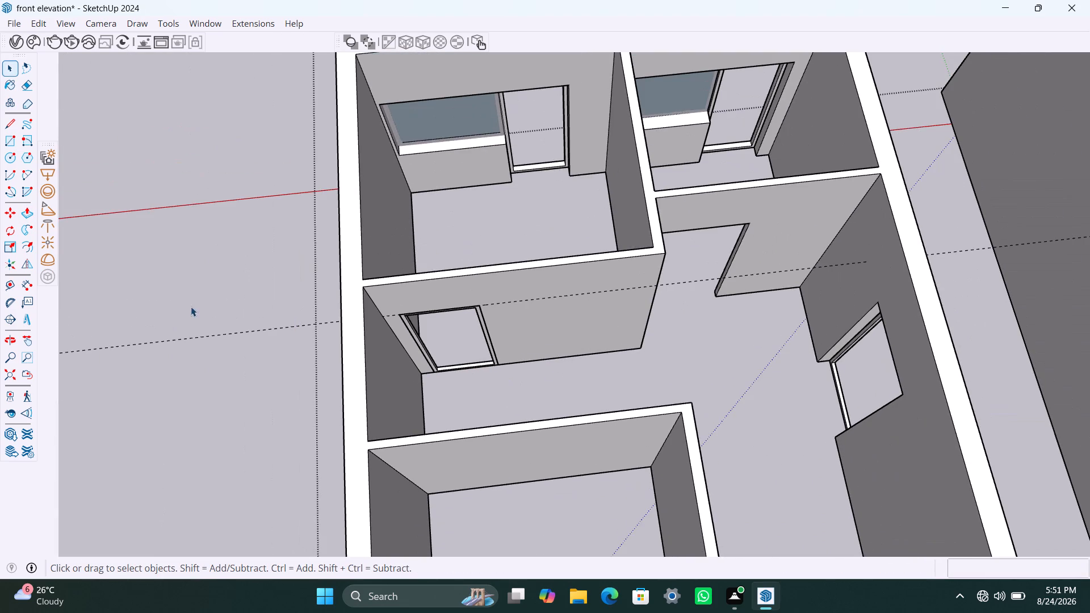
# Move the finished middle storey by its bottom corner back onto the bottom storey, aligning it with the building's corner.
pyautogui.moveTo(589, 368); pyautogui.dragTo(364, 359, button='middle')
pyautogui.scroll(-4, 566, 337)
pyautogui.moveTo(637, 389); pyautogui.dragTo(480, 375, button='middle')
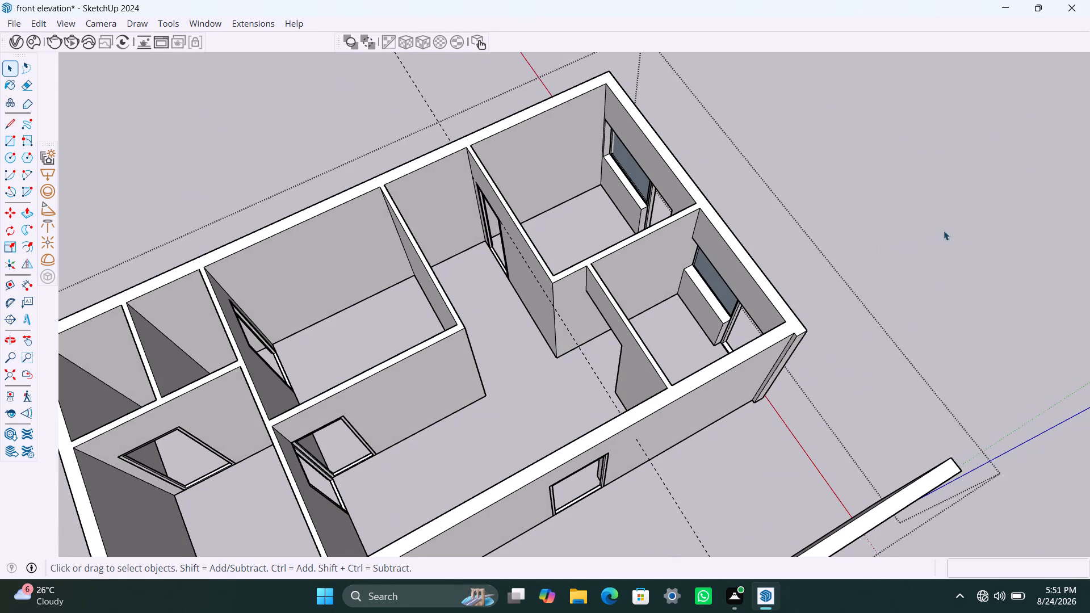
pyautogui.click(944, 230)
pyautogui.scroll(-5, 613, 383)
pyautogui.click(779, 288)
pyautogui.scroll(-3, 757, 368)
pyautogui.moveTo(679, 380); pyautogui.dragTo(517, 370, button='middle')
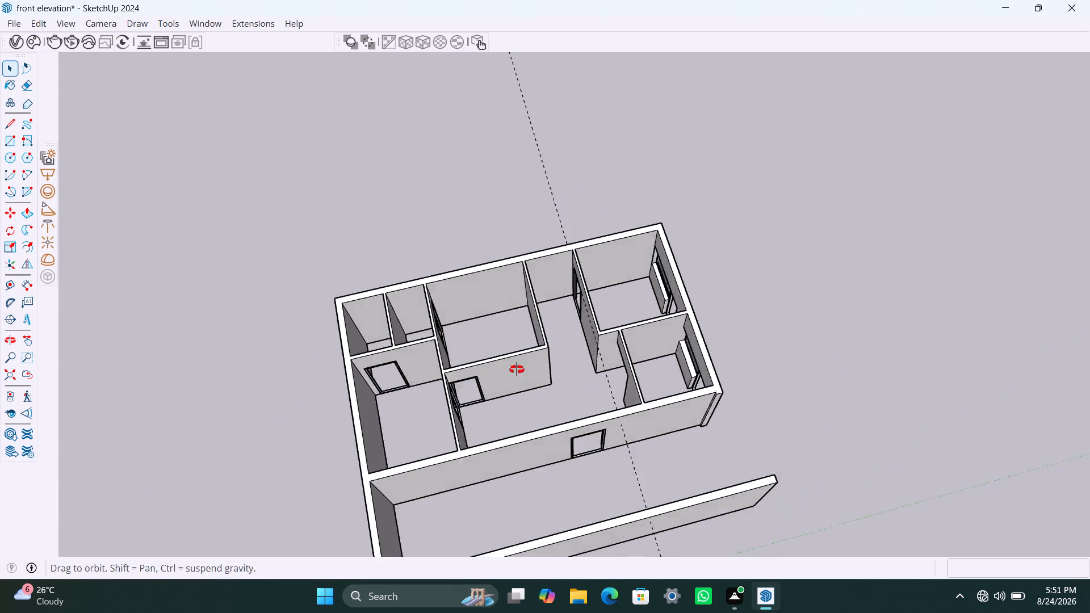
pyautogui.moveTo(517, 370); pyautogui.dragTo(296, 344, button='middle')
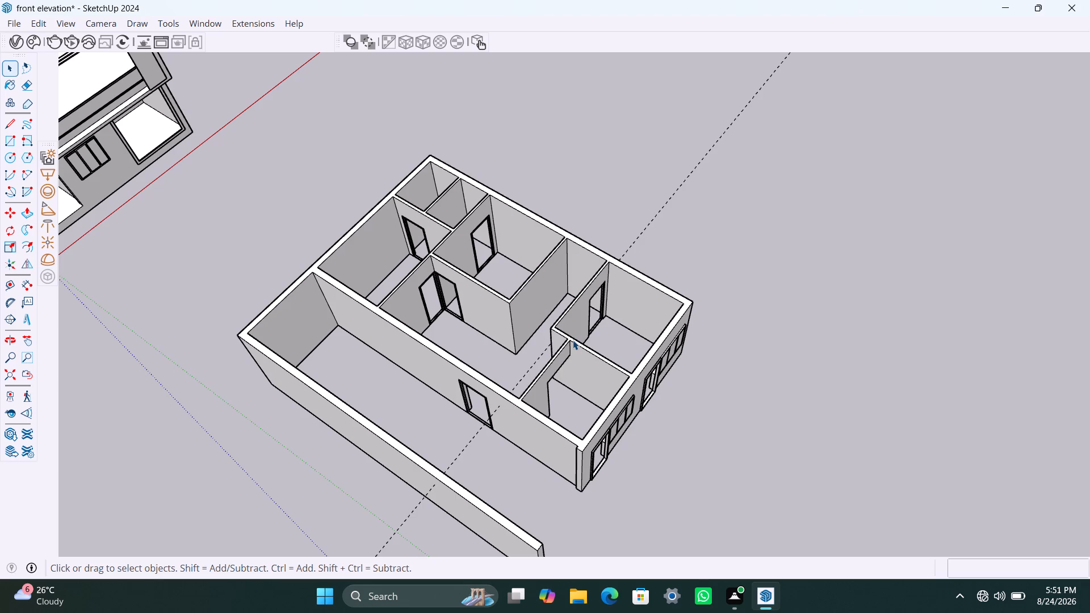
pyautogui.scroll(-4, 655, 443)
pyautogui.moveTo(655, 448); pyautogui.dragTo(443, 440, button='middle')
pyautogui.scroll(2, 469, 439)
pyautogui.click(469, 438)
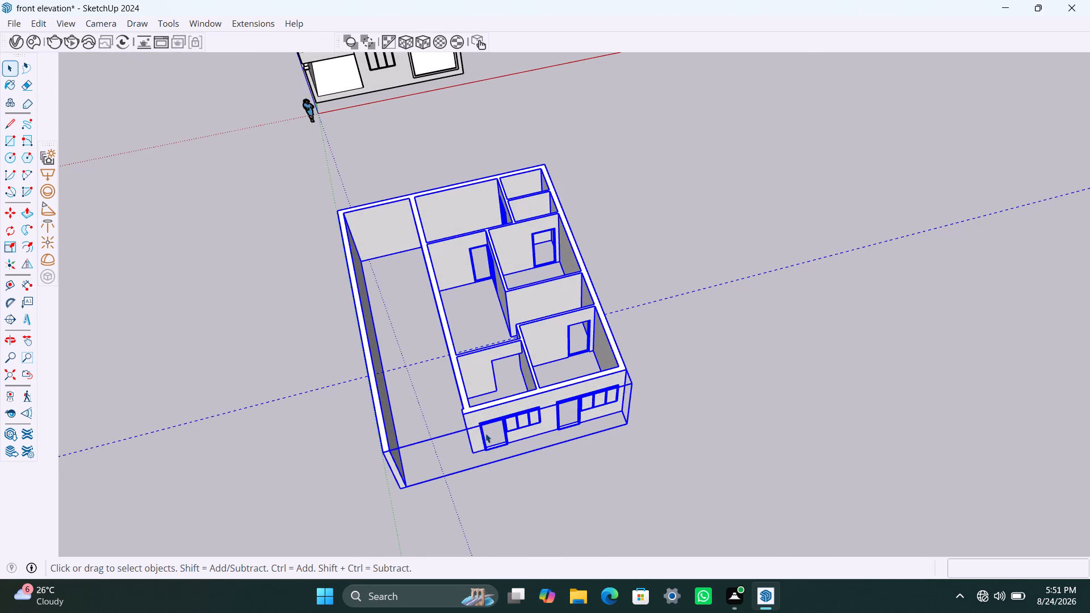
pyautogui.moveTo(666, 435); pyautogui.dragTo(243, 444, button='middle')
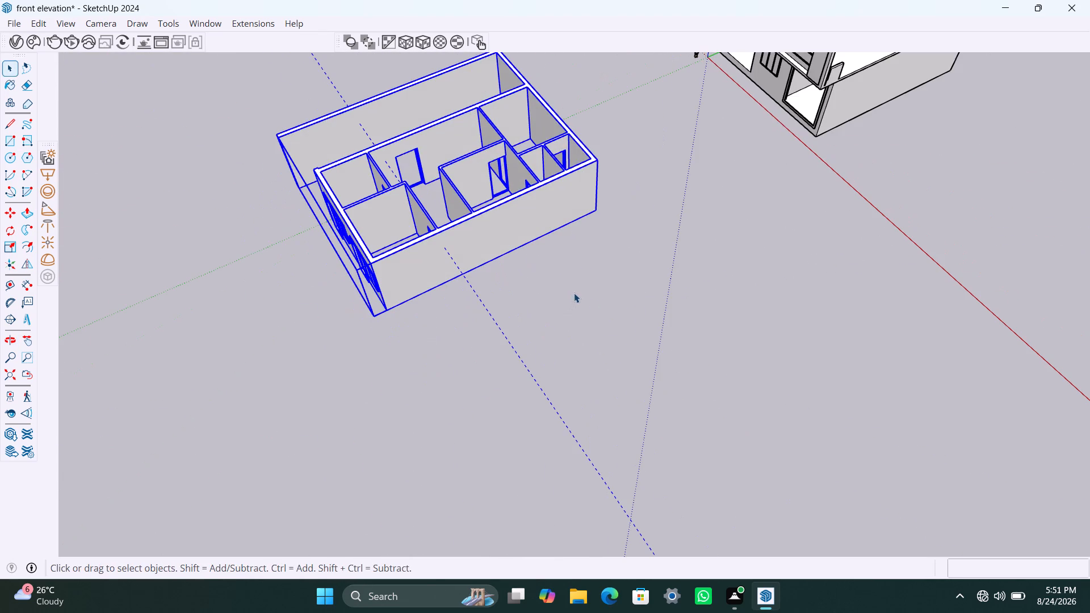
pyautogui.press('m')
pyautogui.click(597, 214)
pyautogui.scroll(-2, 1003, 143)
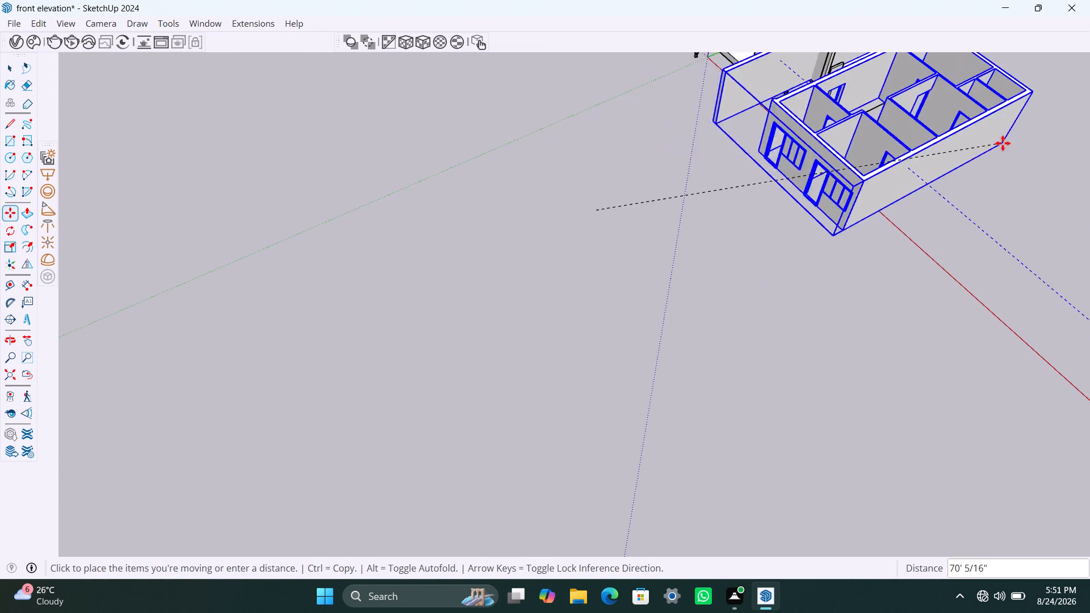
pyautogui.scroll(-1, 1003, 143)
pyautogui.keyDown('shift'); pyautogui.moveTo(977, 149); pyautogui.dragTo(709, 264, button='middle'); pyautogui.keyUp('shift')
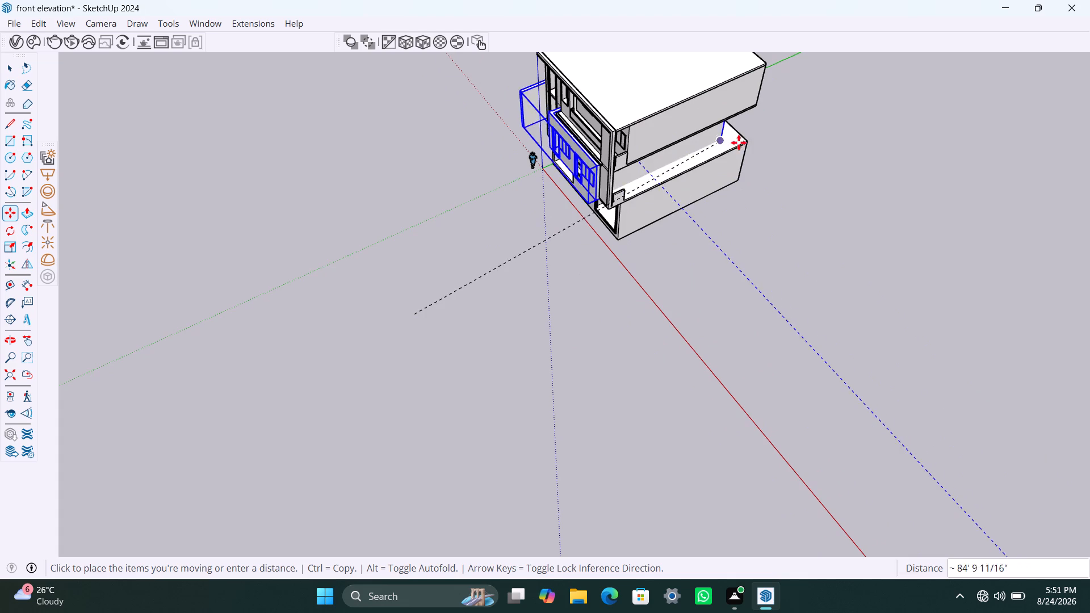
pyautogui.scroll(8, 743, 142)
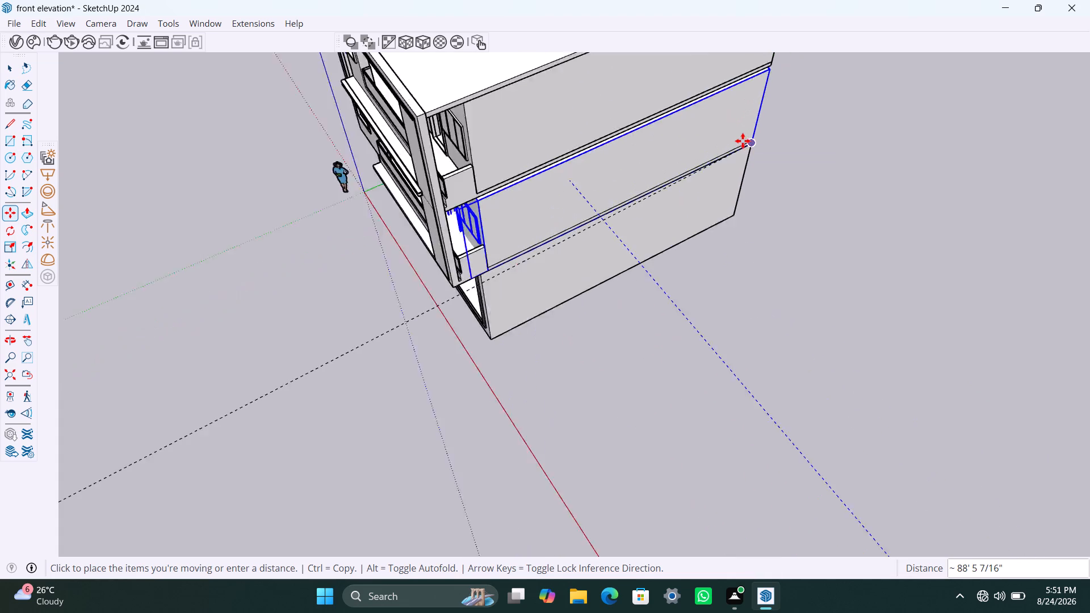
pyautogui.scroll(3, 743, 141)
pyautogui.click(756, 138)
pyautogui.press('space')
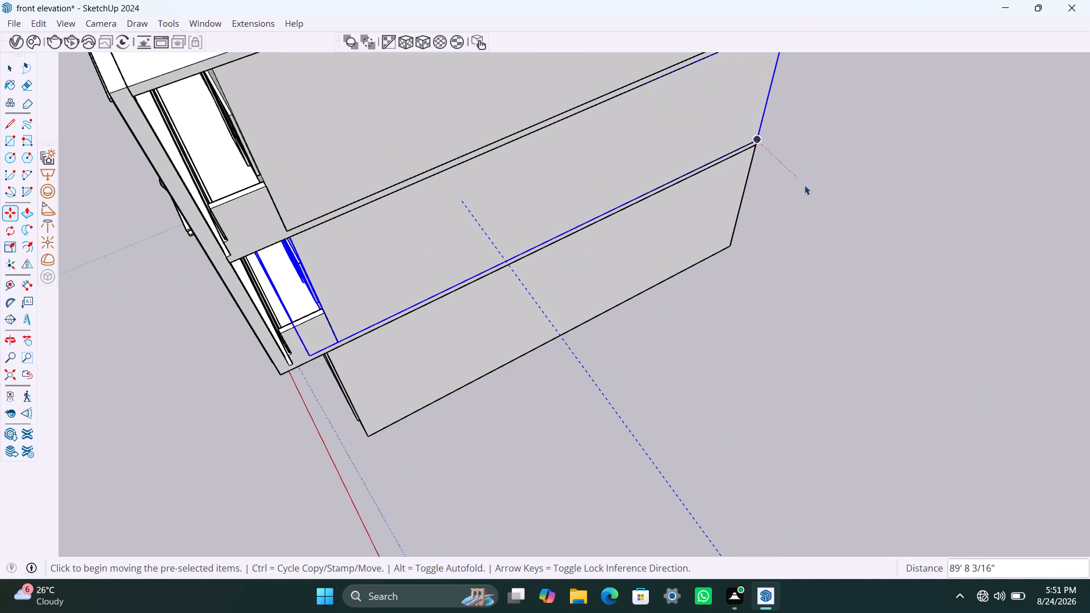
pyautogui.click(806, 185)
# Move the bottom storey out from under the building along the green axis, into the open area in front.
pyautogui.scroll(-11, 760, 268)
pyautogui.moveTo(746, 283); pyautogui.dragTo(673, 242, button='middle')
pyautogui.click(614, 316)
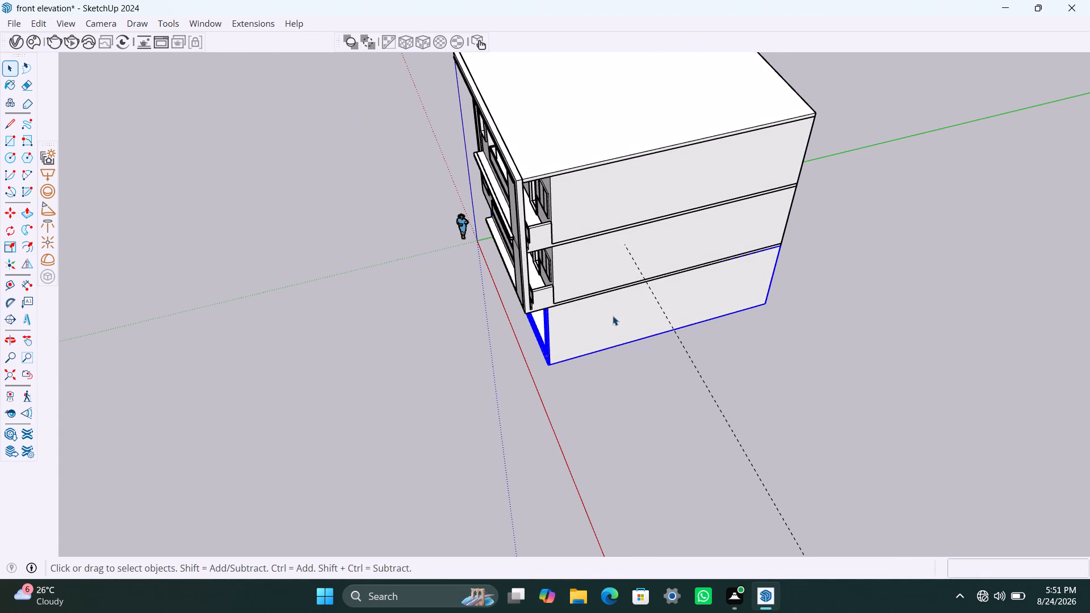
pyautogui.press('m')
pyautogui.click(613, 316)
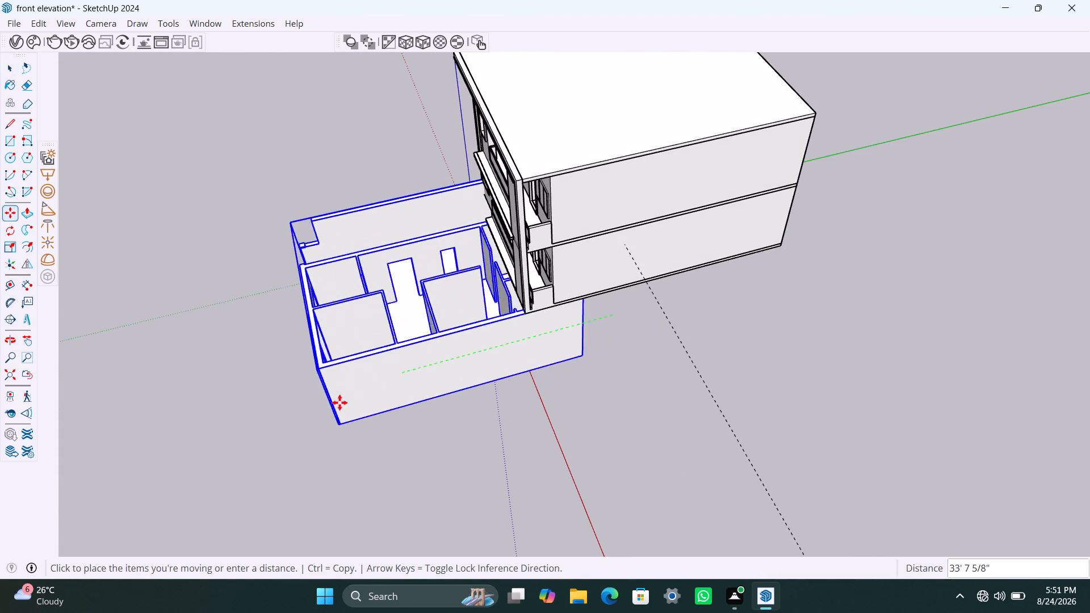
pyautogui.click(292, 448)
pyautogui.press('space')
# Open the detached bottom storey's group for editing at the long inner wall with two doorways.
pyautogui.scroll(-4, 426, 457)
pyautogui.moveTo(438, 460); pyautogui.dragTo(476, 468, button='middle')
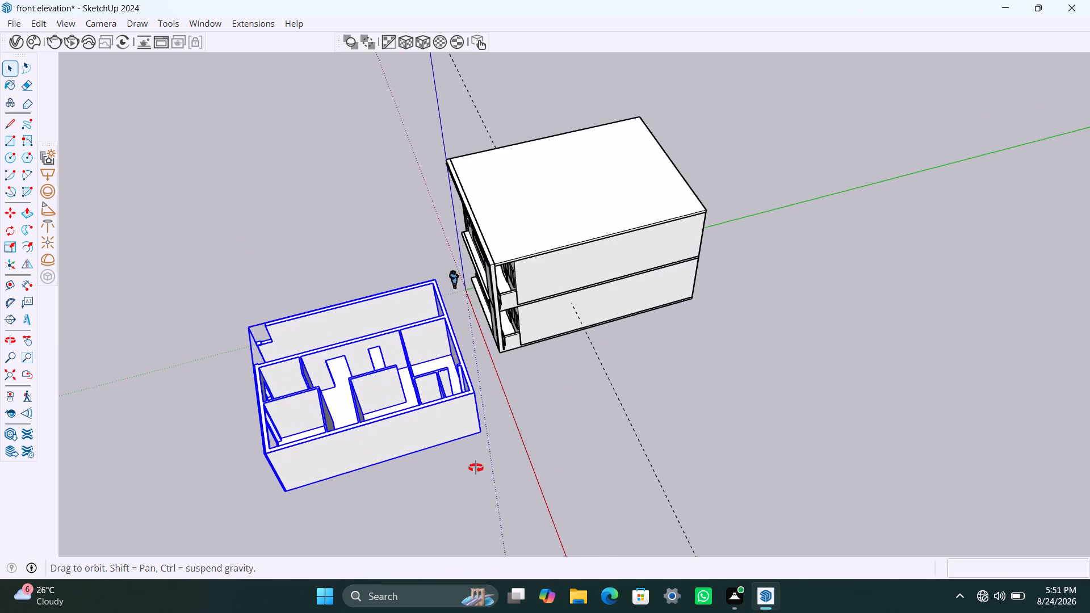
pyautogui.moveTo(476, 468); pyautogui.dragTo(942, 376, button='middle')
pyautogui.scroll(-3, 618, 508)
pyautogui.moveTo(600, 508); pyautogui.dragTo(899, 456, button='middle')
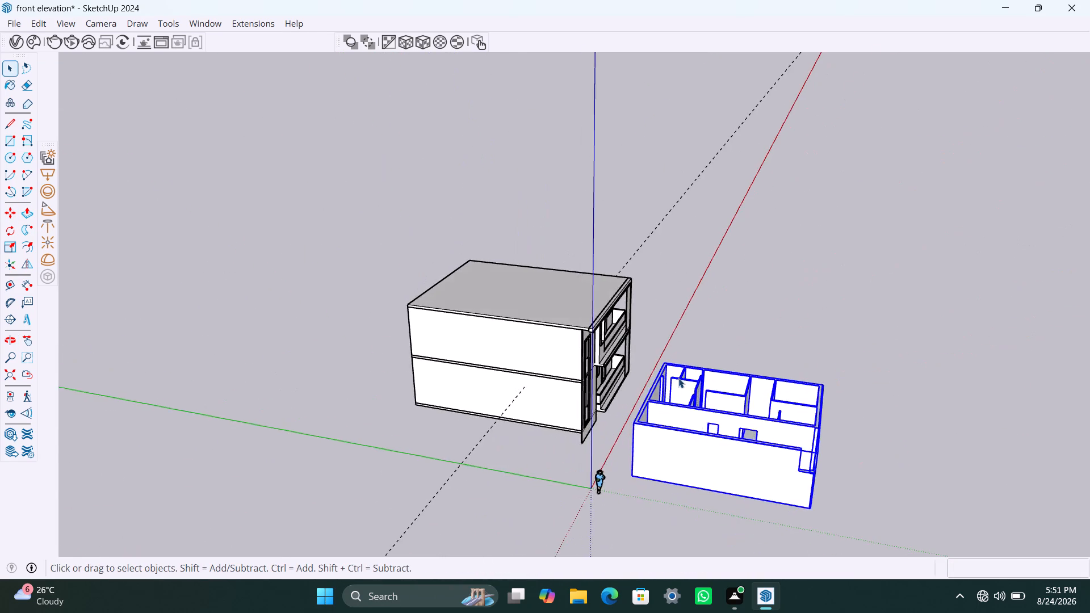
pyautogui.scroll(4, 689, 383)
pyautogui.moveTo(779, 427); pyautogui.dragTo(797, 491, button='middle')
pyautogui.scroll(5, 721, 465)
pyautogui.moveTo(729, 469); pyautogui.dragTo(730, 525, button='middle')
pyautogui.scroll(6, 718, 457)
pyautogui.moveTo(678, 481); pyautogui.dragTo(647, 489, button='middle')
pyautogui.click(671, 441)
pyautogui.doubleClick(667, 440)
pyautogui.tripleClick(643, 422)
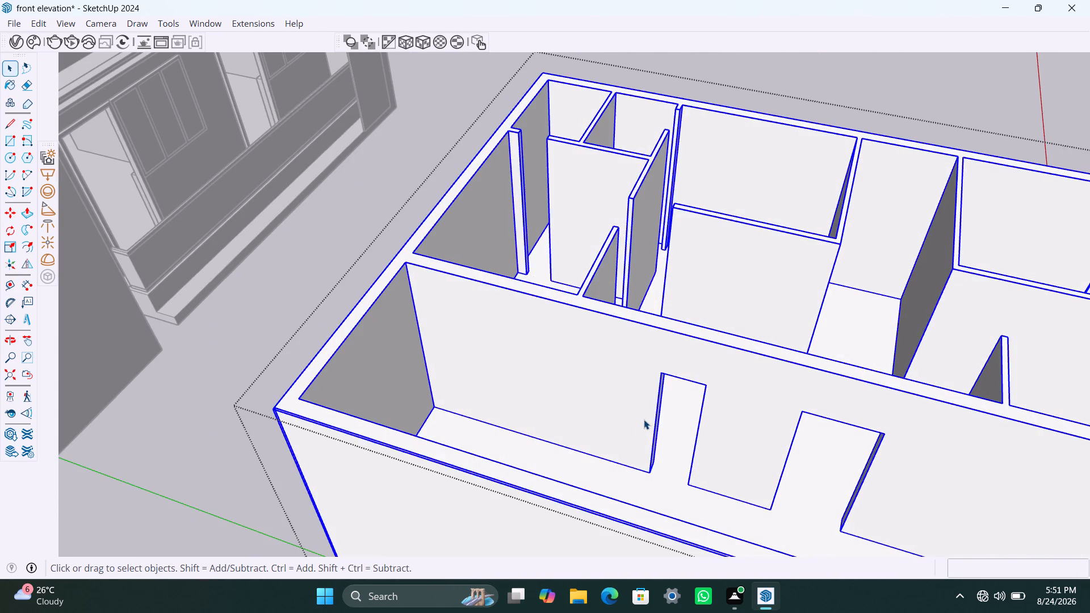
pyautogui.click(644, 419)
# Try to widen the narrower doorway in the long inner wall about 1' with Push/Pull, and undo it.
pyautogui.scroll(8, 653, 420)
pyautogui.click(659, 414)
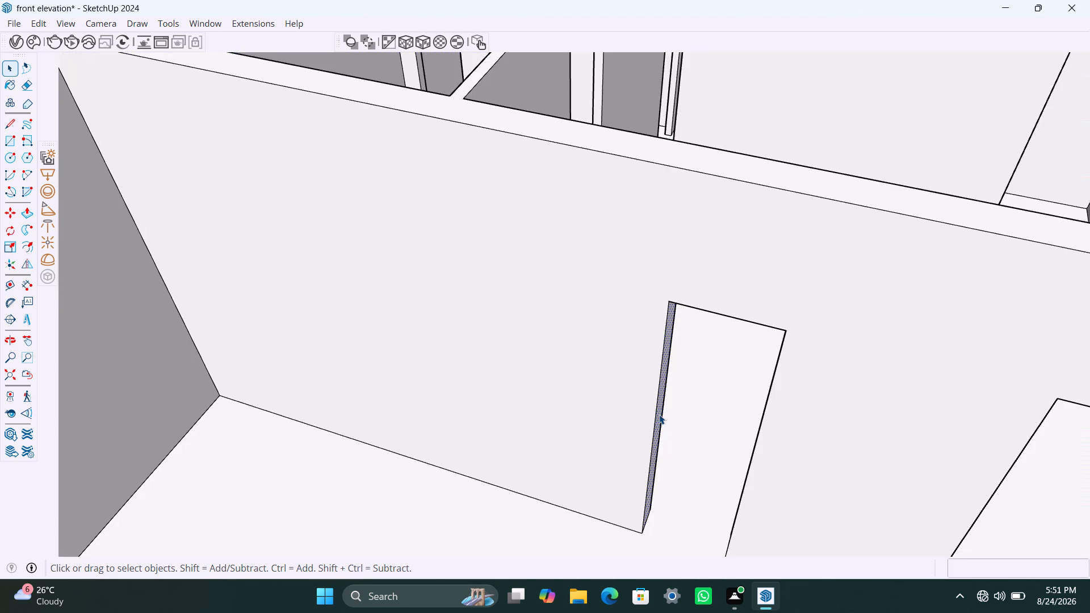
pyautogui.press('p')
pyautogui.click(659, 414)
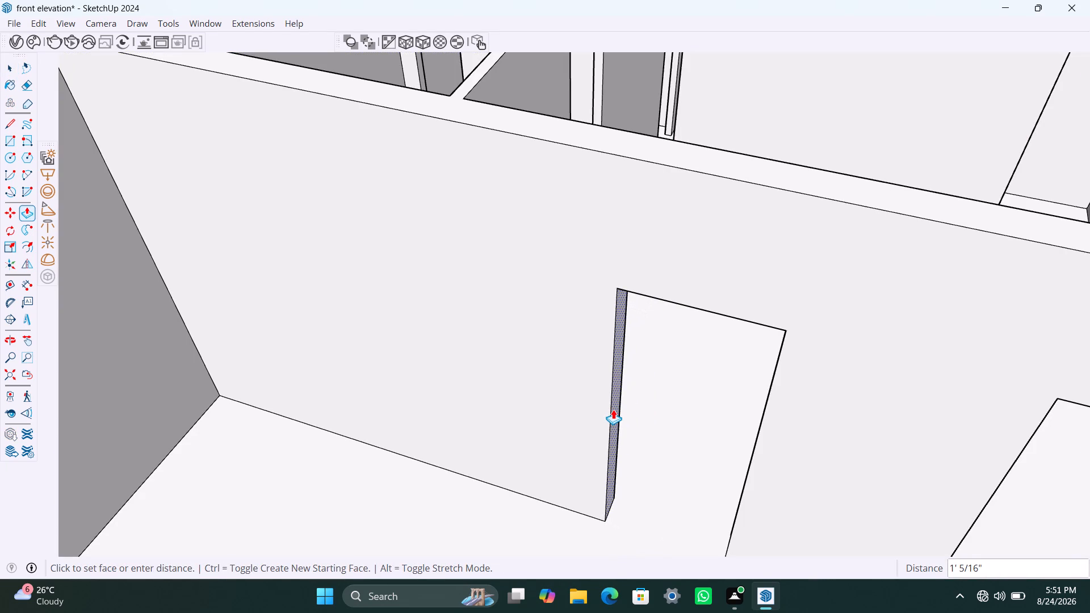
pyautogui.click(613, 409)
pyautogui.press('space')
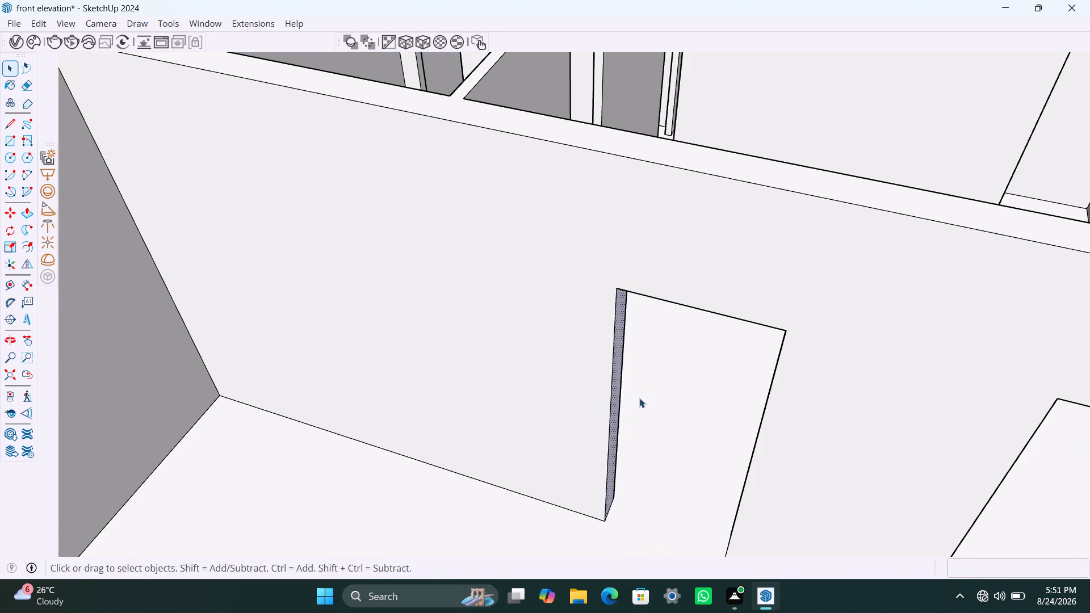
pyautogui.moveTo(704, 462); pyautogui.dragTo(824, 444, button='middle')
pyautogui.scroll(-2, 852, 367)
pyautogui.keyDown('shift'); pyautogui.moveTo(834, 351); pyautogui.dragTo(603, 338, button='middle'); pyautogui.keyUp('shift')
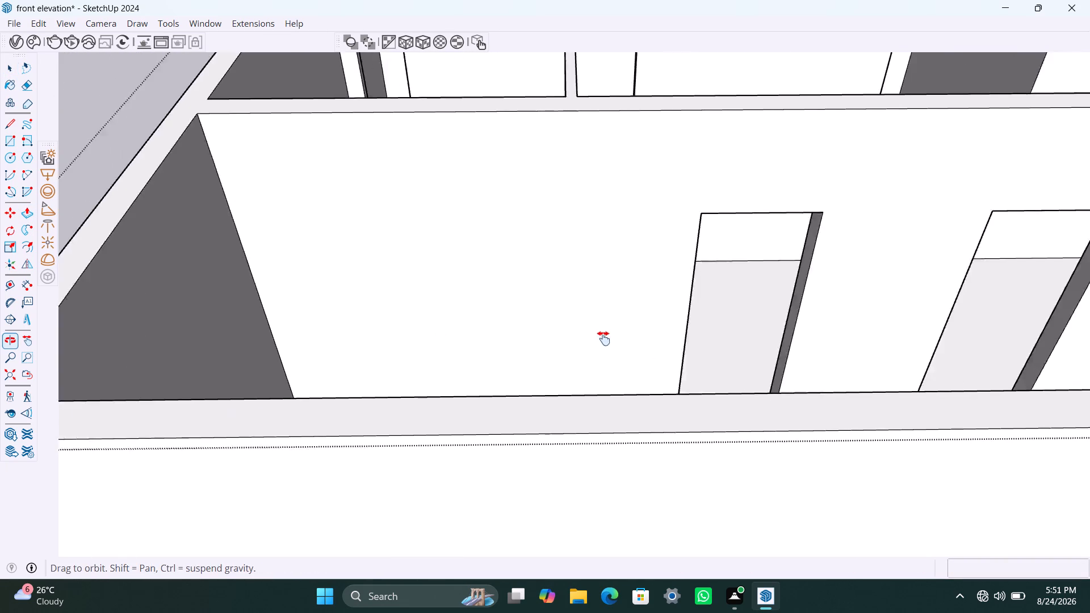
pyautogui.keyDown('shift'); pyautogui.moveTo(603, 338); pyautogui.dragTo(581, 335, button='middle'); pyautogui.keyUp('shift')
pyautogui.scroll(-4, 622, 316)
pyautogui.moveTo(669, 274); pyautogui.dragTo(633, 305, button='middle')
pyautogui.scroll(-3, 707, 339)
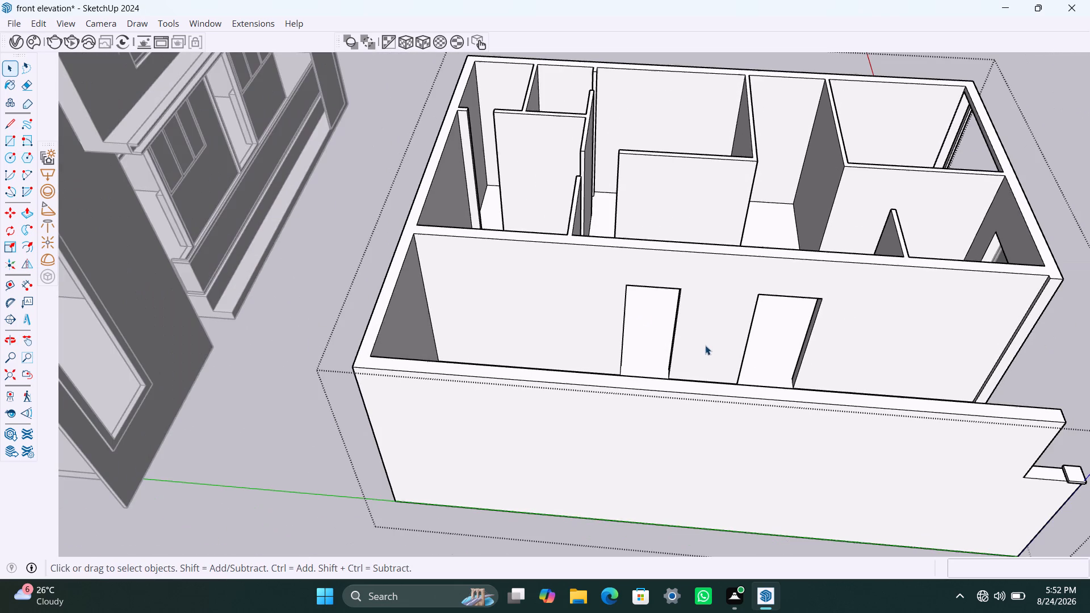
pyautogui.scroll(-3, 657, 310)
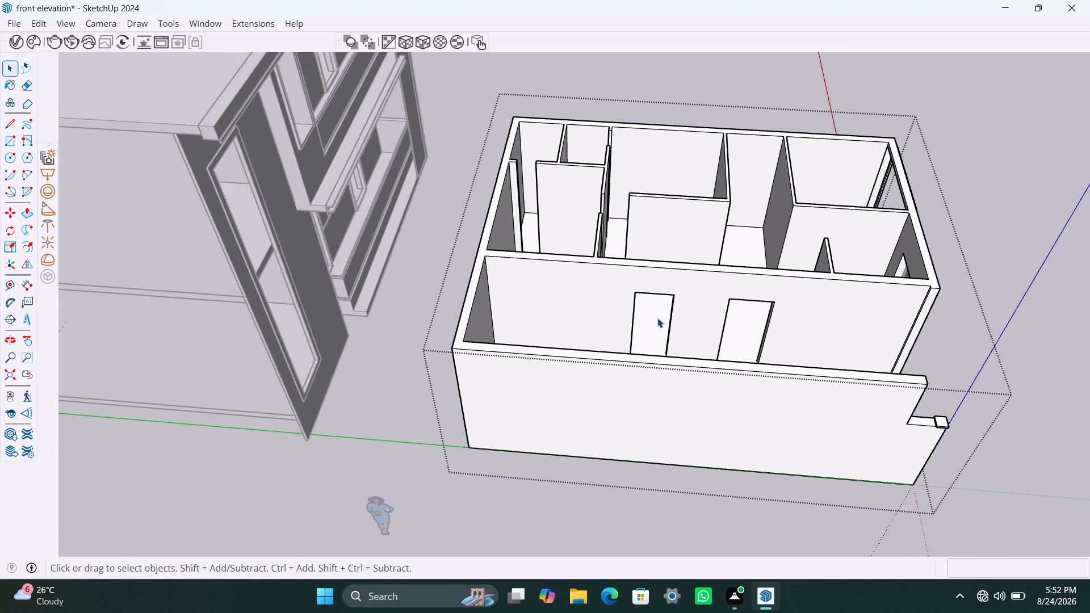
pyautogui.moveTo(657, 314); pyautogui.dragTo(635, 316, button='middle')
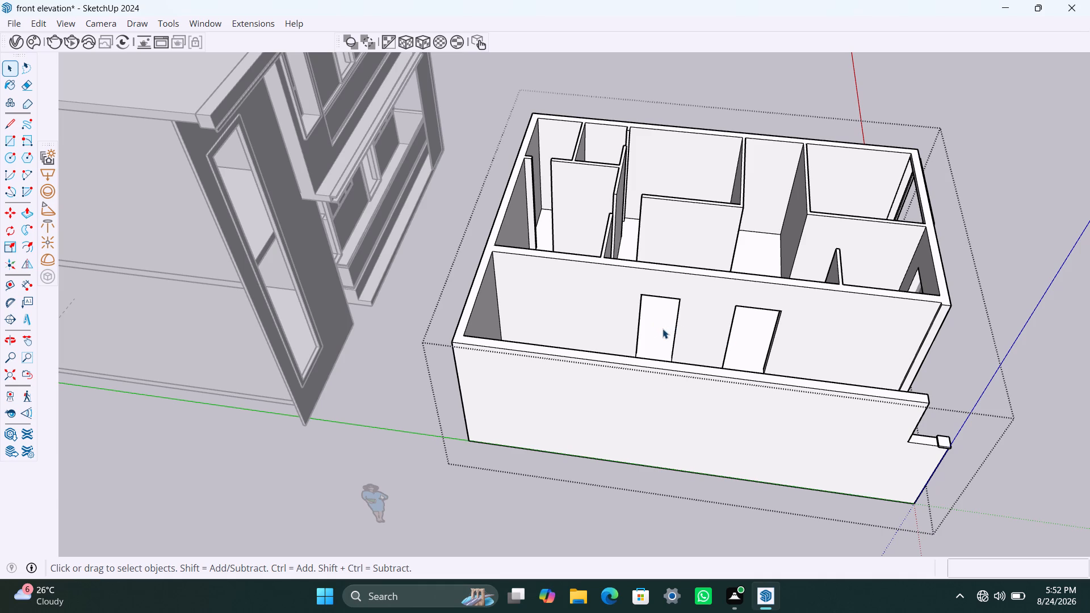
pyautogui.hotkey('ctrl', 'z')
# Push/Pull the narrower doorway's side face about 2' 2 1/2" across the opening to close it off.
pyautogui.scroll(1, 661, 330)
pyautogui.moveTo(656, 345); pyautogui.dragTo(568, 399, button='middle')
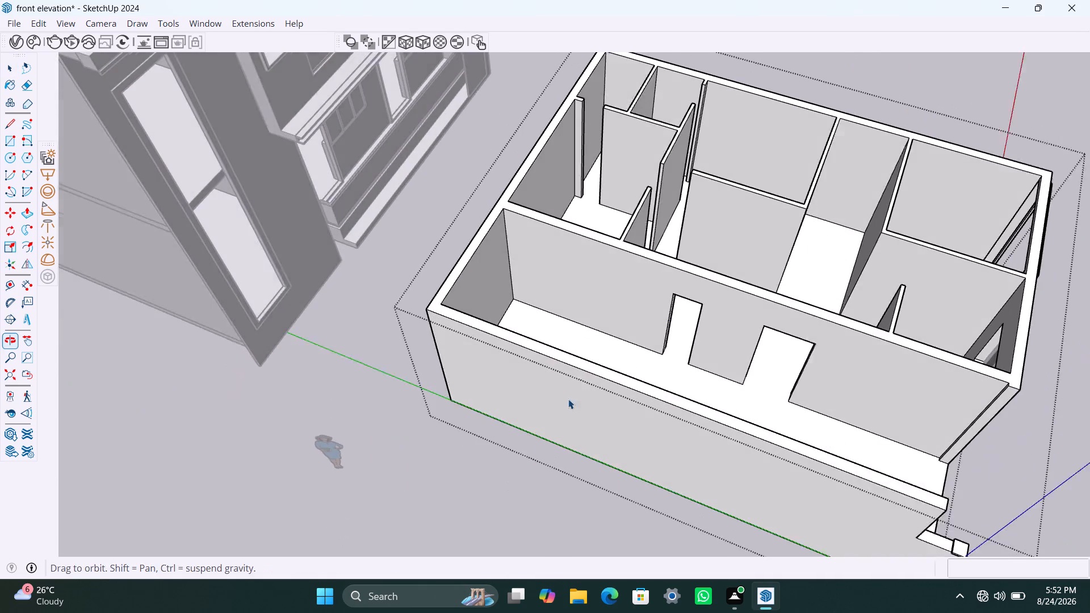
pyautogui.moveTo(568, 399); pyautogui.dragTo(567, 399, button='middle')
pyautogui.scroll(1, 664, 331)
pyautogui.moveTo(674, 331); pyautogui.dragTo(619, 338, button='middle')
pyautogui.scroll(3, 663, 356)
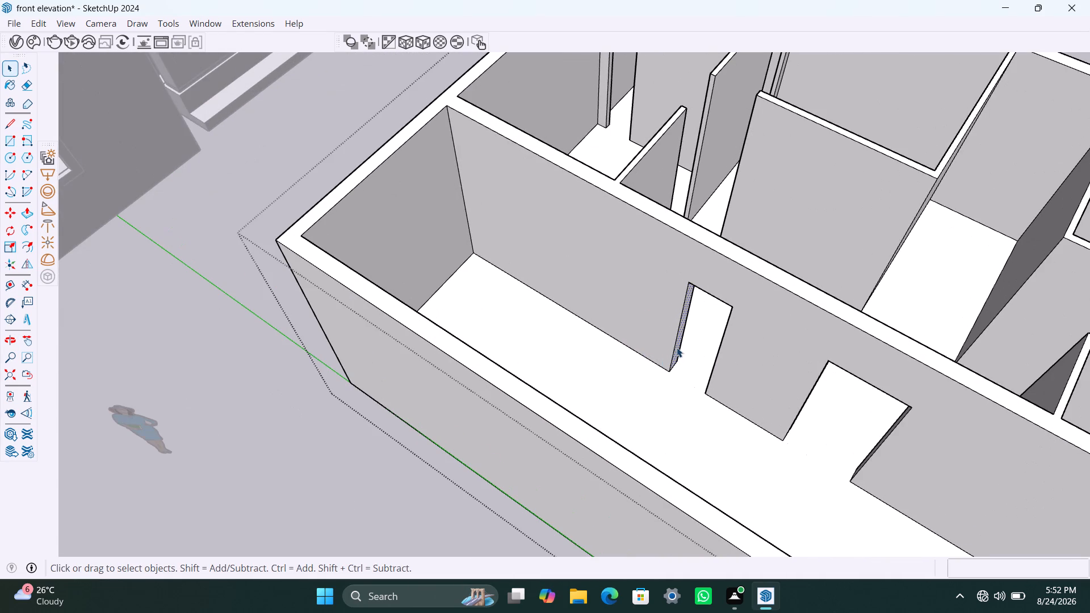
pyautogui.press('p')
pyautogui.click(677, 345)
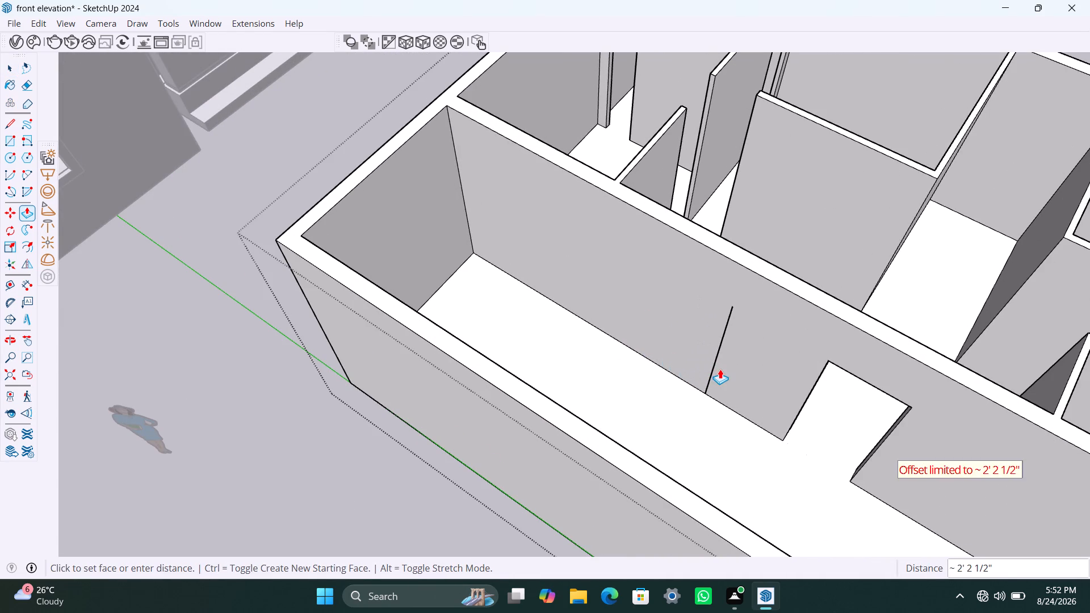
pyautogui.click(720, 369)
pyautogui.press('space')
# Widen the remaining doorway in the long inner wall by pushing its side face about 2' toward the closed-off opening.
pyautogui.moveTo(817, 447); pyautogui.dragTo(724, 377, button='middle')
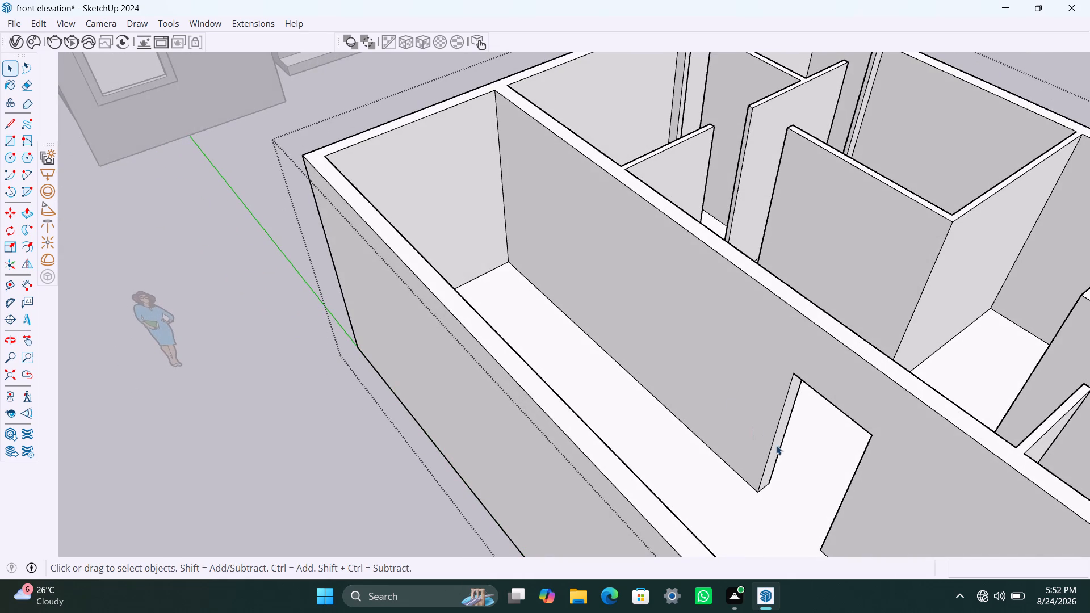
pyautogui.click(777, 446)
pyautogui.press('p')
pyautogui.click(777, 446)
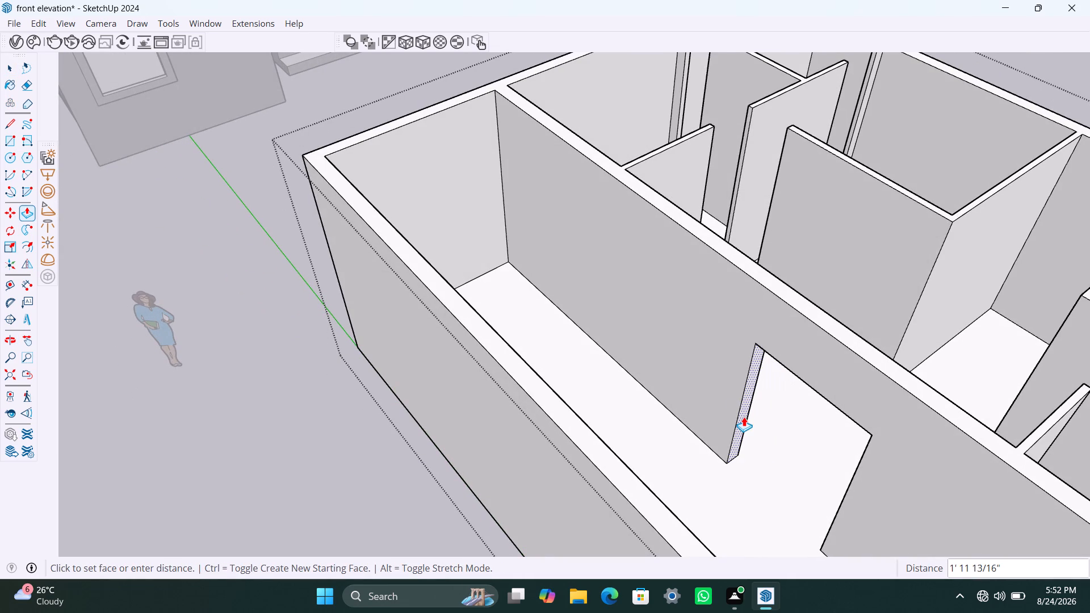
pyautogui.click(744, 417)
pyautogui.press('space')
# Draw a rectangle covering the widened doorway in the long inner wall and make it a group.
pyautogui.scroll(-3, 712, 463)
pyautogui.moveTo(737, 476); pyautogui.dragTo(929, 505, button='middle')
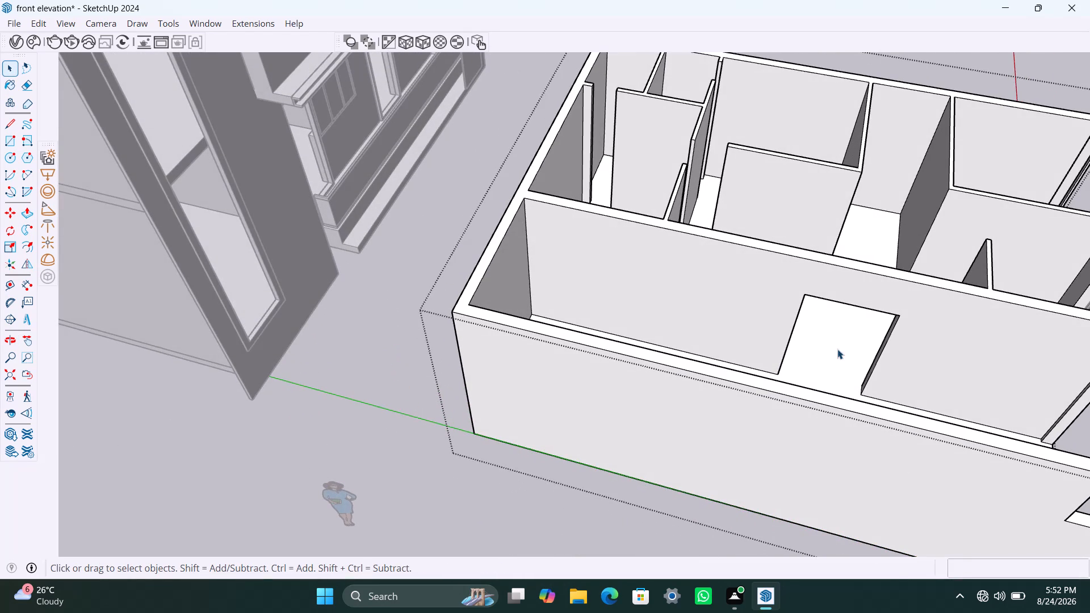
pyautogui.press('r')
pyautogui.click(807, 299)
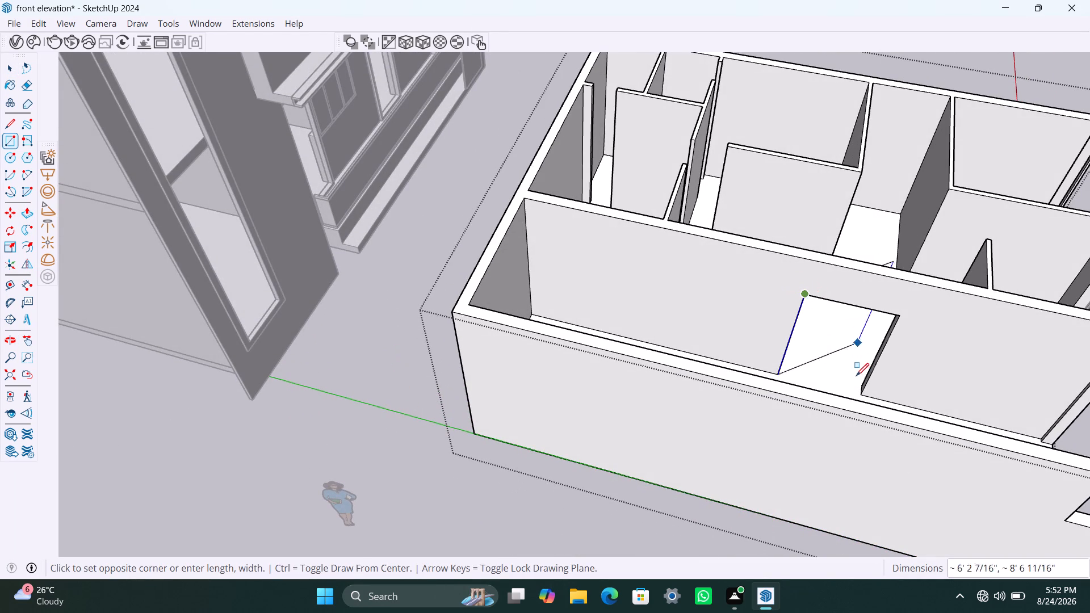
pyautogui.click(864, 390)
pyautogui.press('space')
pyautogui.doubleClick(846, 343)
pyautogui.rightClick(846, 343)
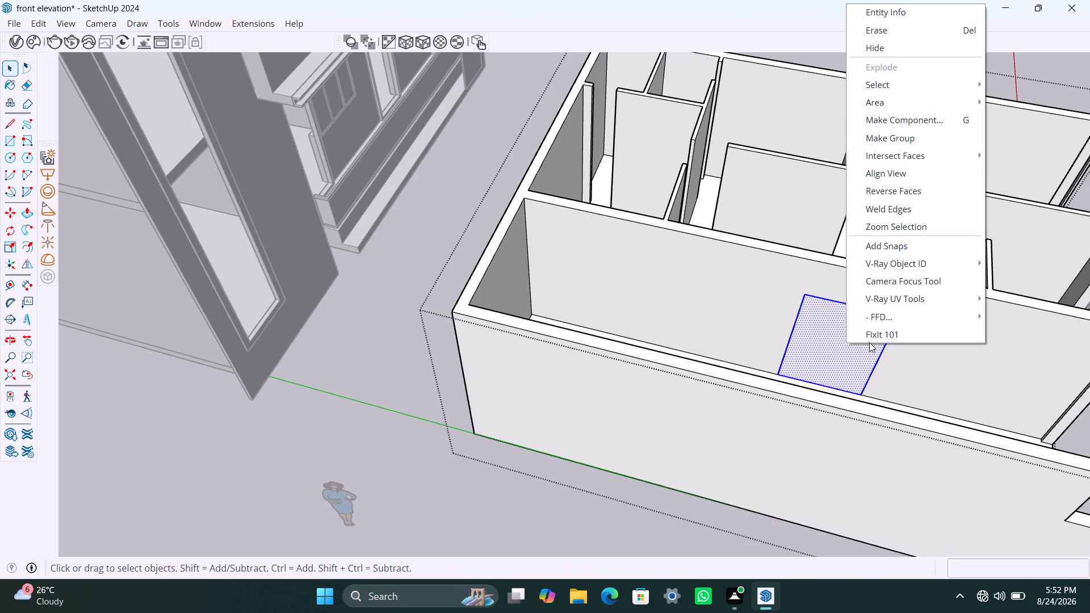
pyautogui.click(919, 138)
# Inside the long inner wall's doorway group, offset the rectangle 2" inward and delete the inner face.
pyautogui.doubleClick(848, 322)
pyautogui.click(841, 329)
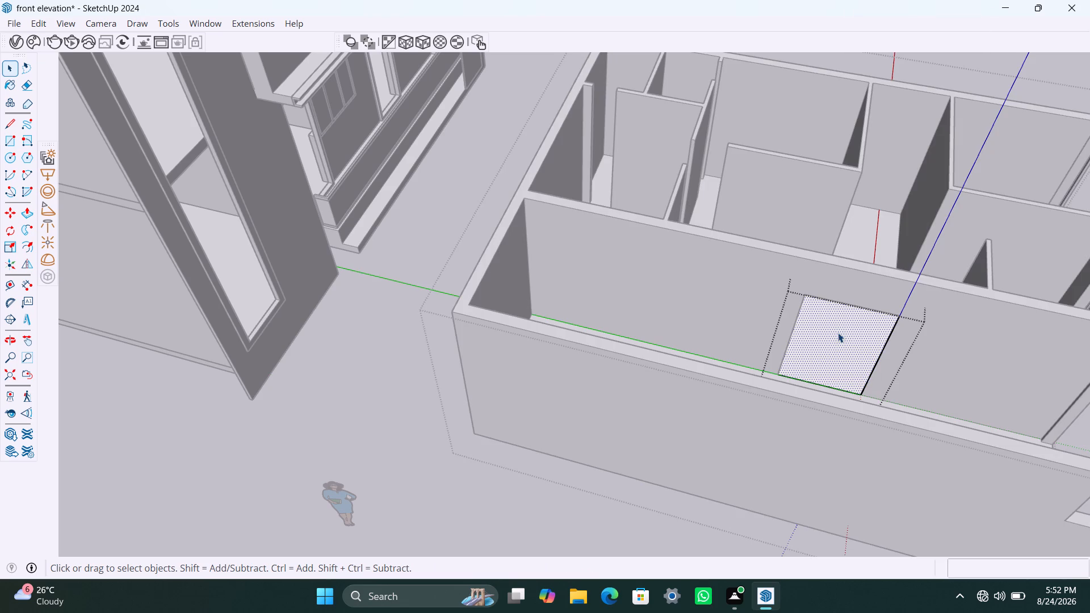
pyautogui.press('f')
pyautogui.click(825, 333)
pyautogui.write('2"')
pyautogui.press('Return')
pyautogui.press('space')
pyautogui.click(836, 346)
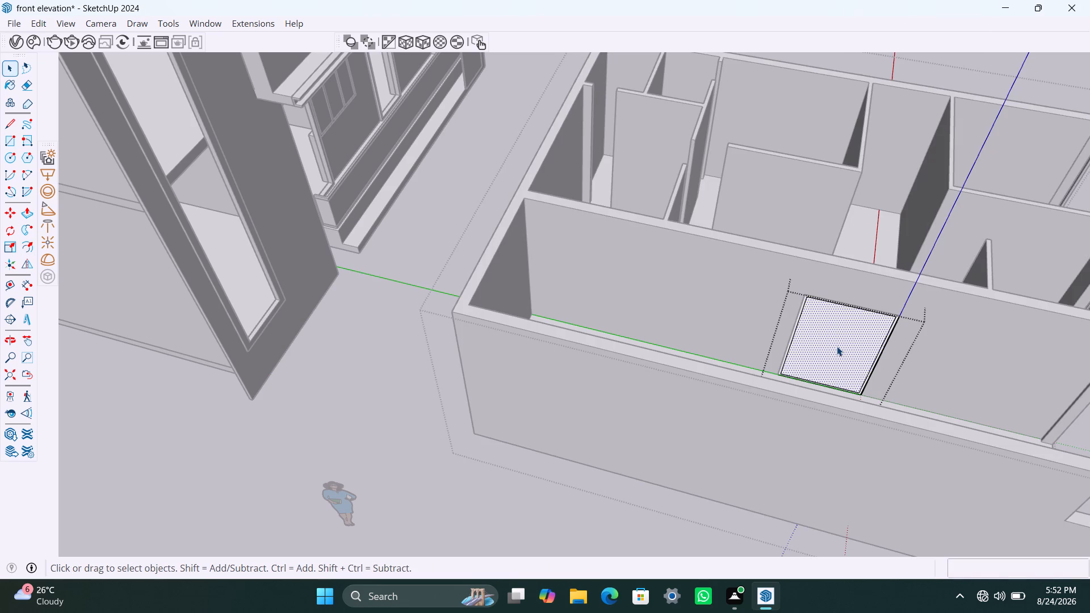
pyautogui.press('Delete')
# Push/Pull the long inner wall's door frame face 2" and close the frame group.
pyautogui.scroll(8, 796, 354)
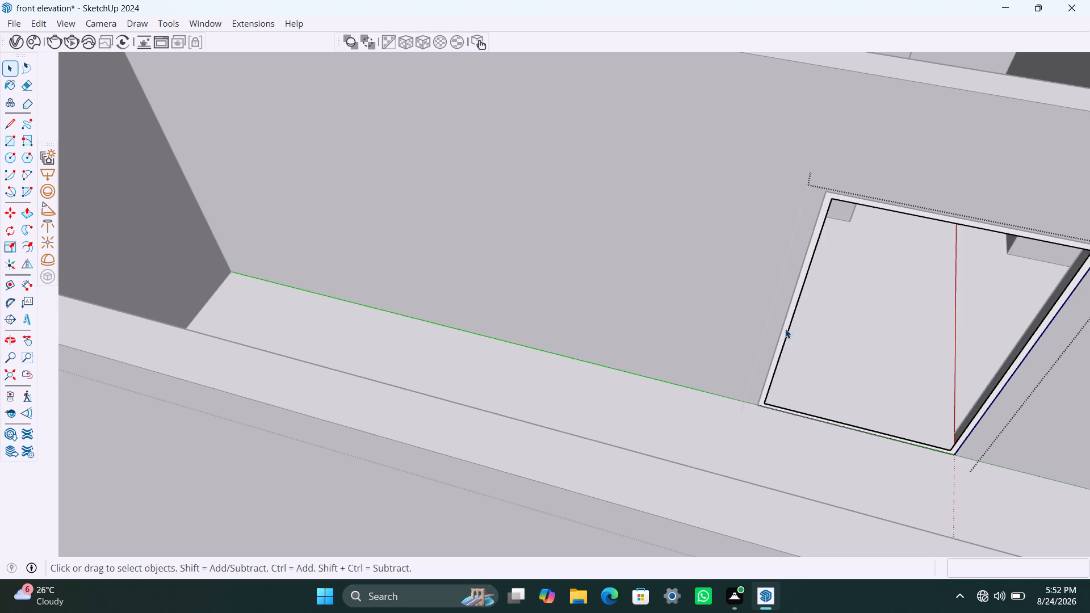
pyautogui.click(788, 323)
pyautogui.press('p')
pyautogui.click(788, 323)
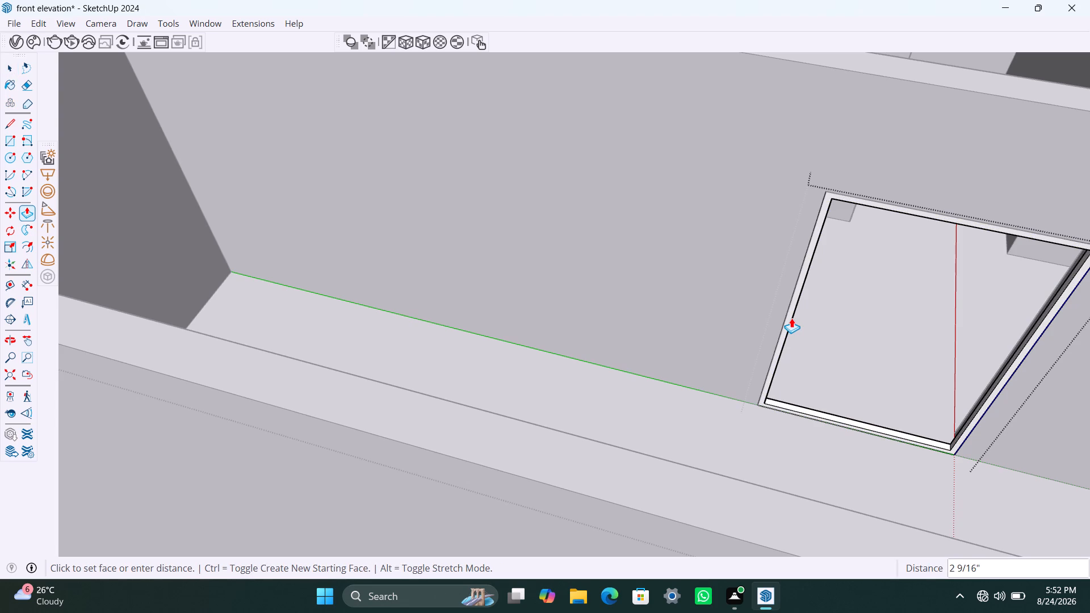
pyautogui.write('2"')
pyautogui.press('Return')
pyautogui.press('space')
pyautogui.scroll(-6, 791, 318)
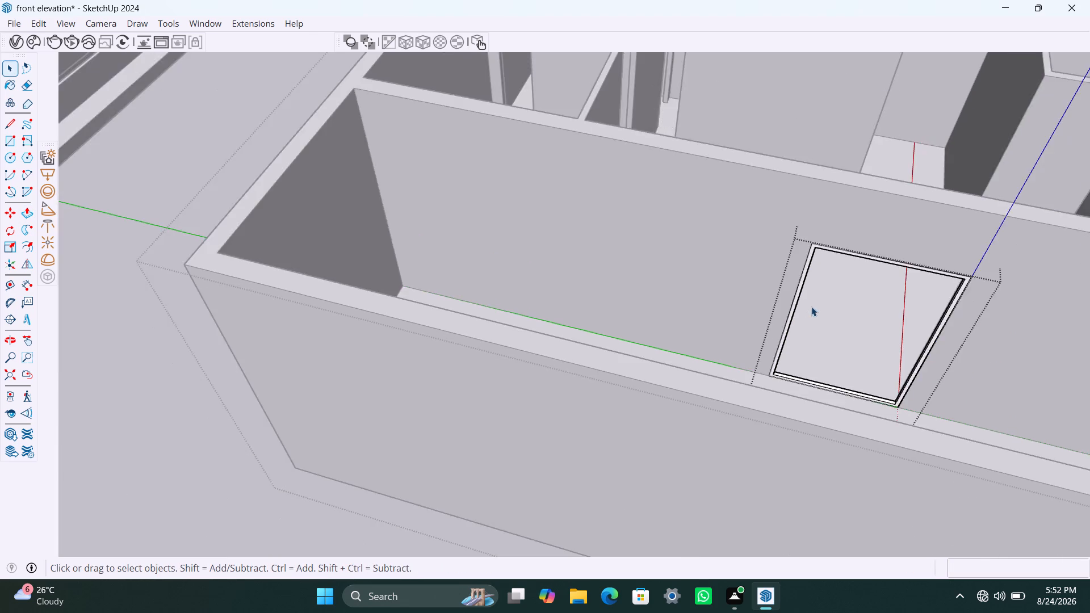
pyautogui.scroll(-3, 811, 306)
pyautogui.click(820, 310)
pyautogui.scroll(-4, 853, 307)
pyautogui.click(892, 77)
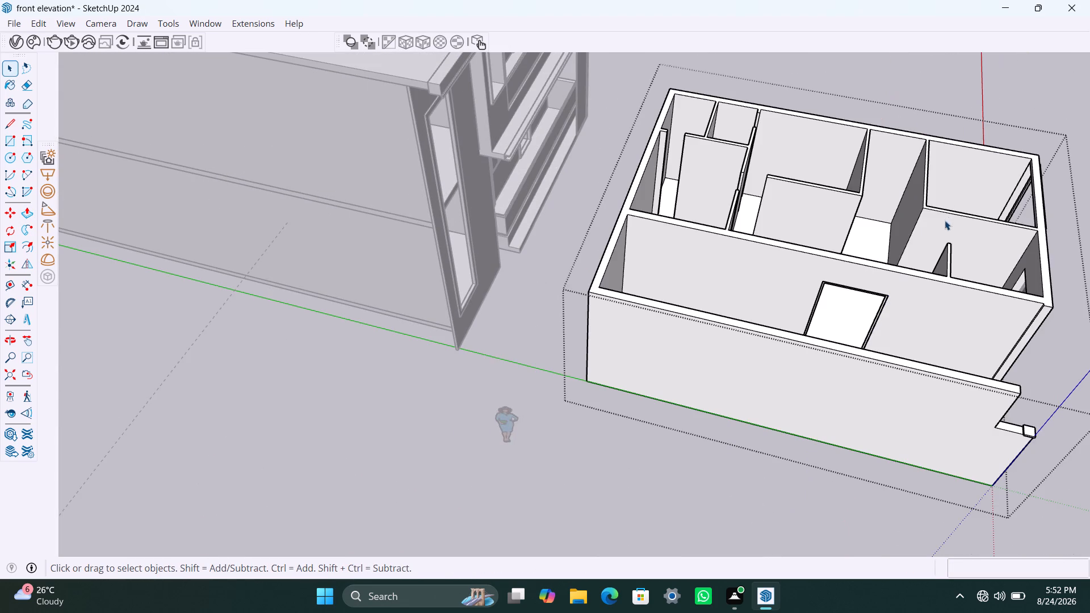
# Widen the corner room's doorway near the outer side wall by pushing the partition's end face back about 8 1/2".
pyautogui.scroll(-2, 868, 318)
pyautogui.moveTo(902, 326); pyautogui.dragTo(776, 355, button='middle')
pyautogui.scroll(2, 774, 272)
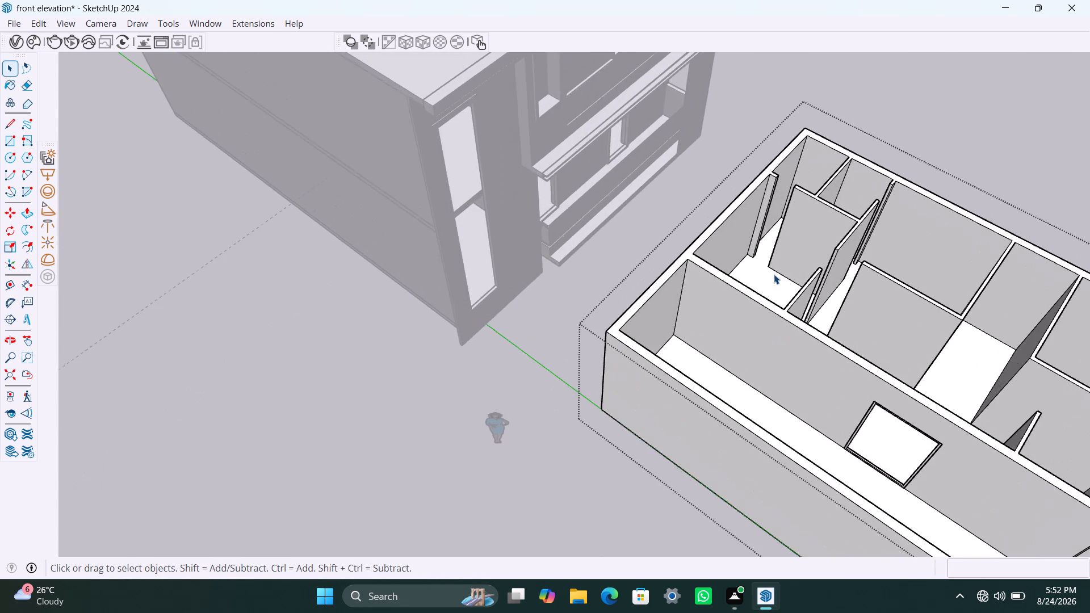
pyautogui.moveTo(766, 297); pyautogui.dragTo(1046, 335, button='middle')
pyautogui.scroll(2, 674, 161)
pyautogui.keyDown('shift'); pyautogui.moveTo(645, 163); pyautogui.dragTo(645, 179, button='middle'); pyautogui.keyUp('shift')
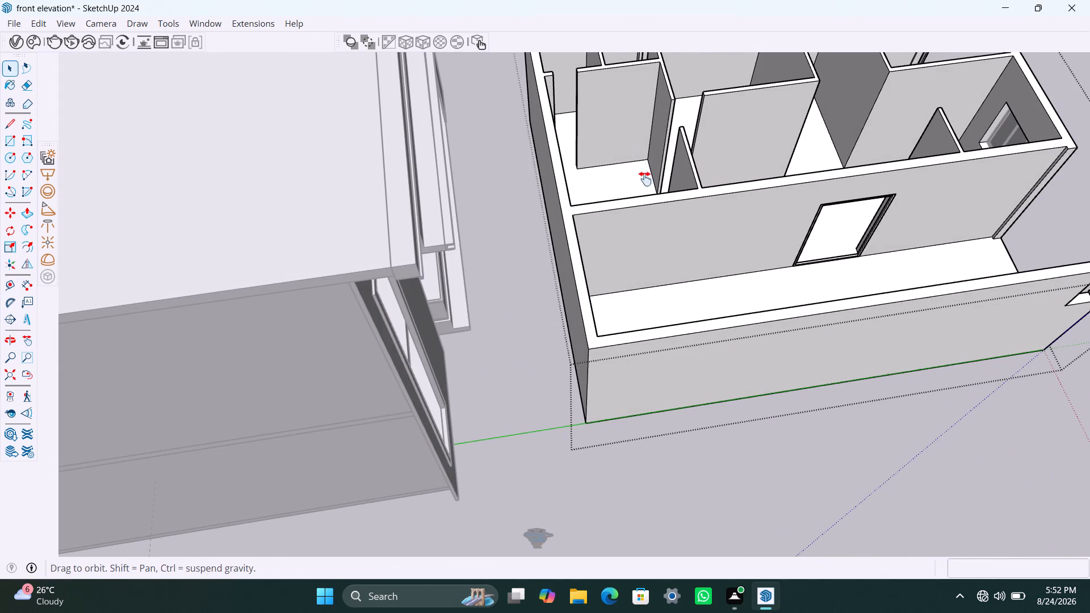
pyautogui.keyDown('shift'); pyautogui.moveTo(645, 179); pyautogui.dragTo(650, 265, button='middle'); pyautogui.keyUp('shift')
pyautogui.scroll(4, 607, 219)
pyautogui.moveTo(565, 236); pyautogui.dragTo(591, 253, button='middle')
pyautogui.scroll(8, 559, 212)
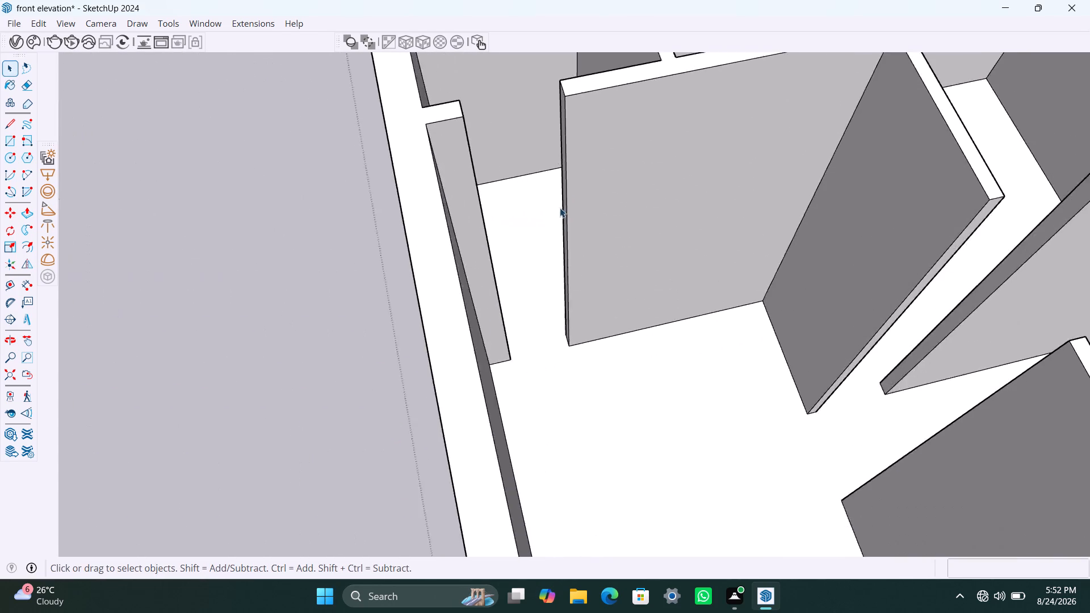
pyautogui.moveTo(571, 223); pyautogui.dragTo(599, 239, button='middle')
pyautogui.click(589, 209)
pyautogui.click(589, 207)
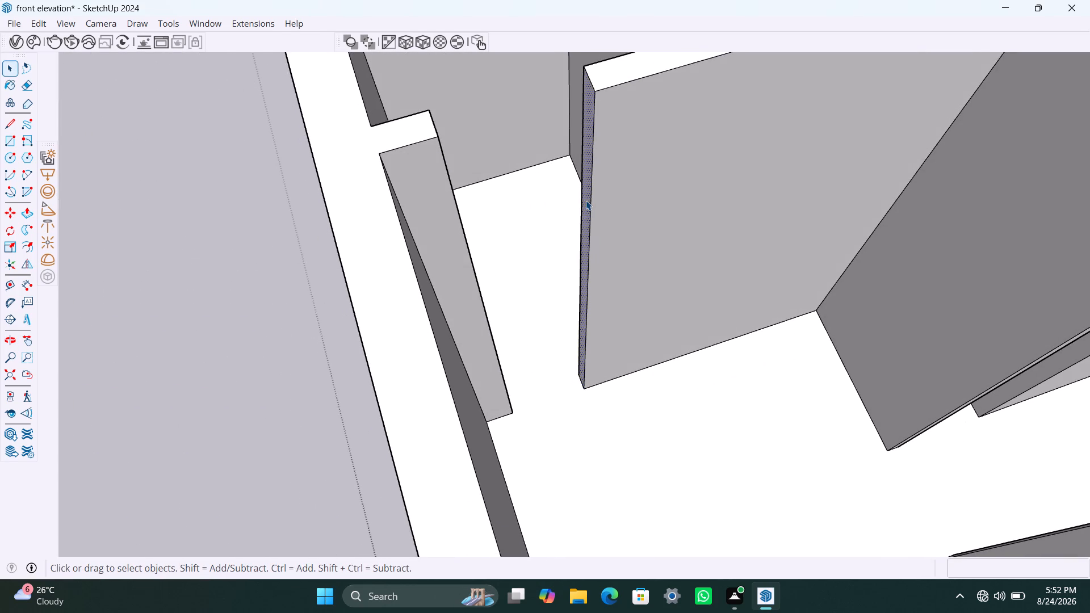
pyautogui.click(586, 200)
pyautogui.press('p')
pyautogui.click(594, 147)
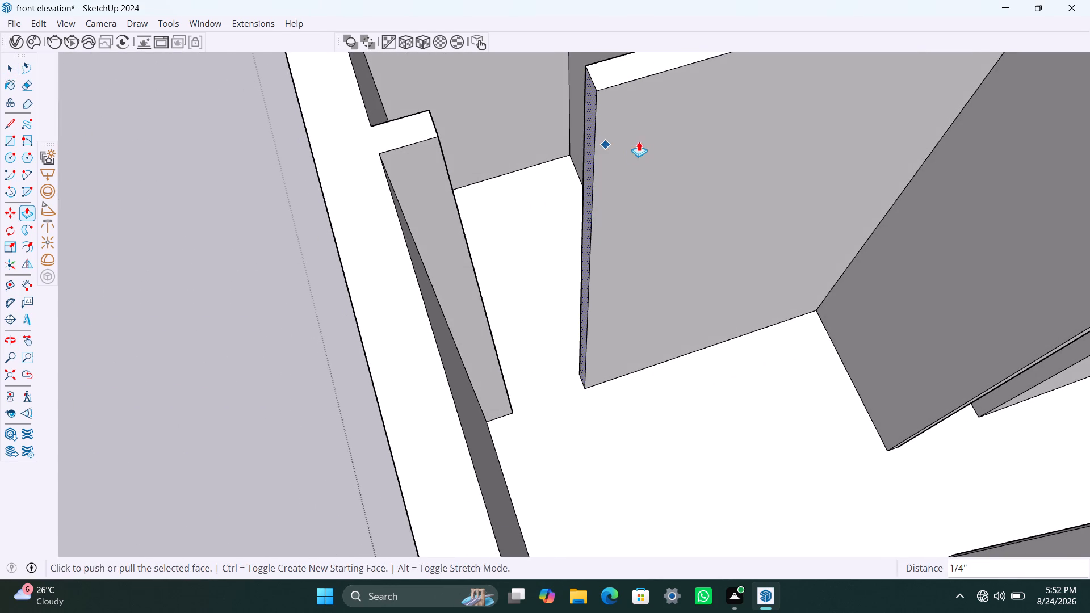
pyautogui.click(592, 151)
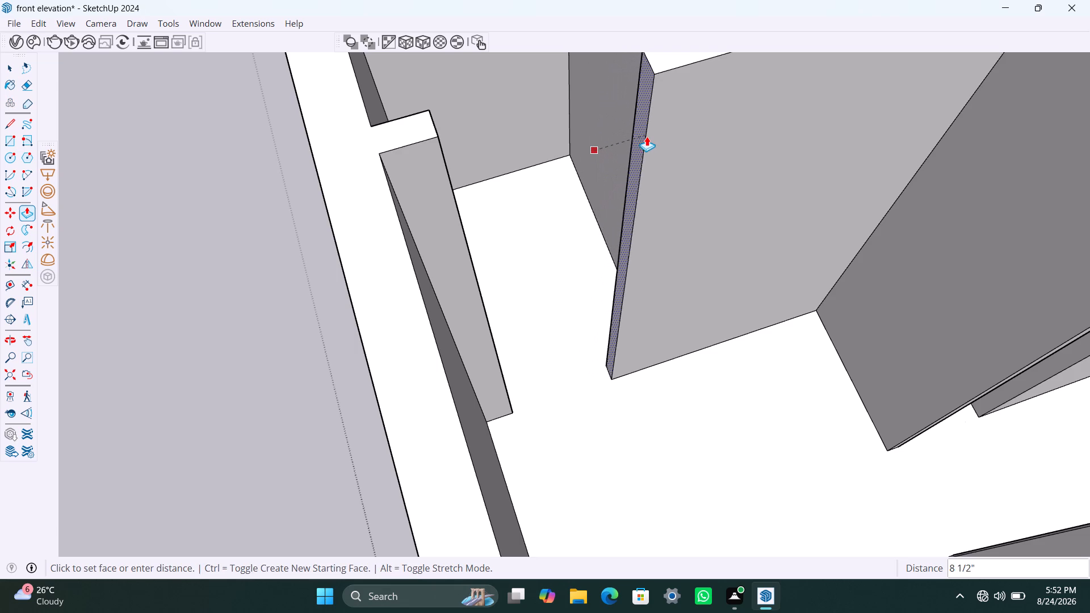
pyautogui.click(653, 135)
pyautogui.press('space')
# Copy the top edge of the short wall stub's end face 3' down, at the corner room's doorway.
pyautogui.scroll(-3, 650, 353)
pyautogui.moveTo(666, 343); pyautogui.dragTo(526, 328, button='middle')
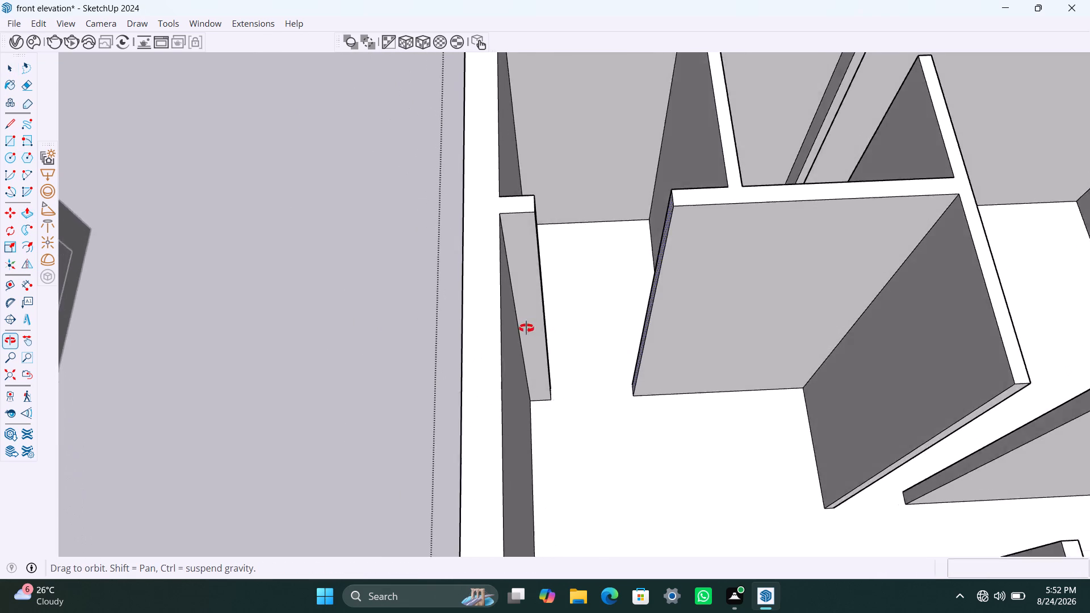
pyautogui.moveTo(526, 328); pyautogui.dragTo(526, 328, button='middle')
pyautogui.moveTo(563, 259); pyautogui.dragTo(453, 279, button='middle')
pyautogui.scroll(2, 525, 221)
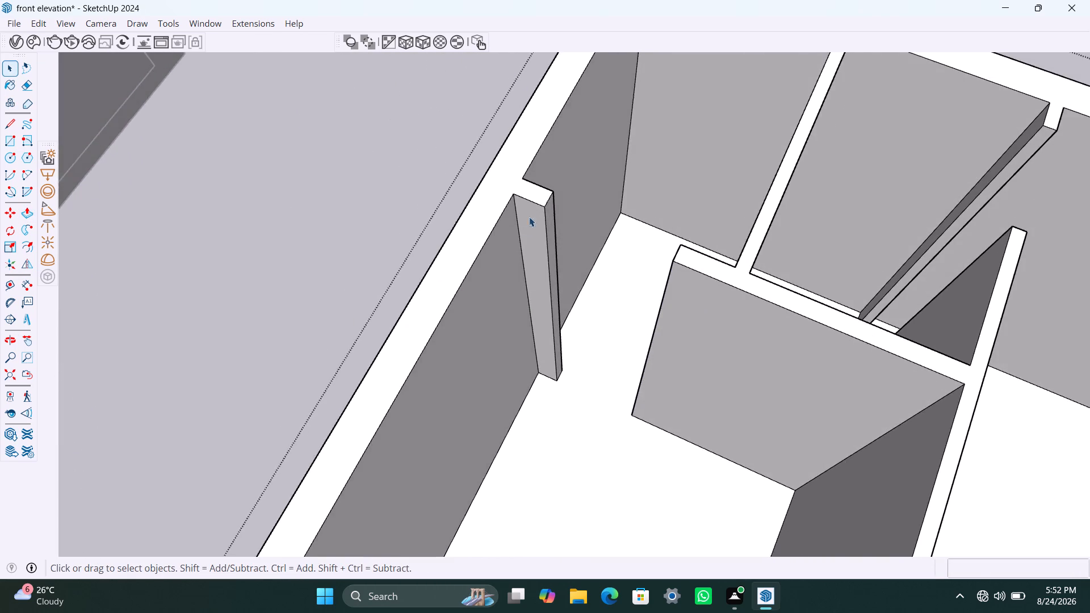
pyautogui.scroll(1, 529, 217)
pyautogui.click(555, 198)
pyautogui.press('m')
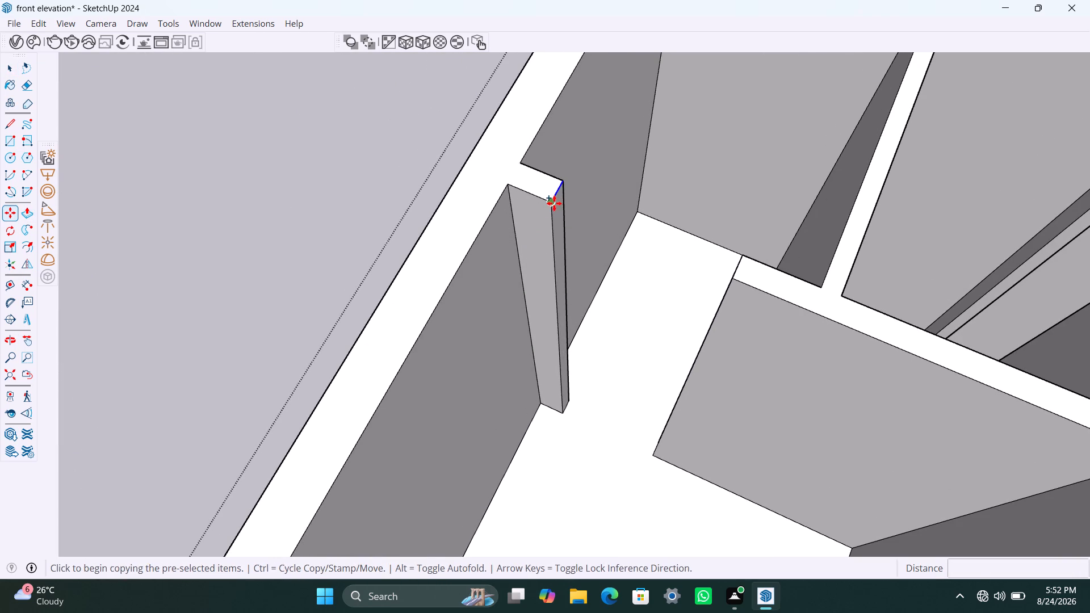
pyautogui.click(554, 204)
pyautogui.write("3'")
pyautogui.press('Return')
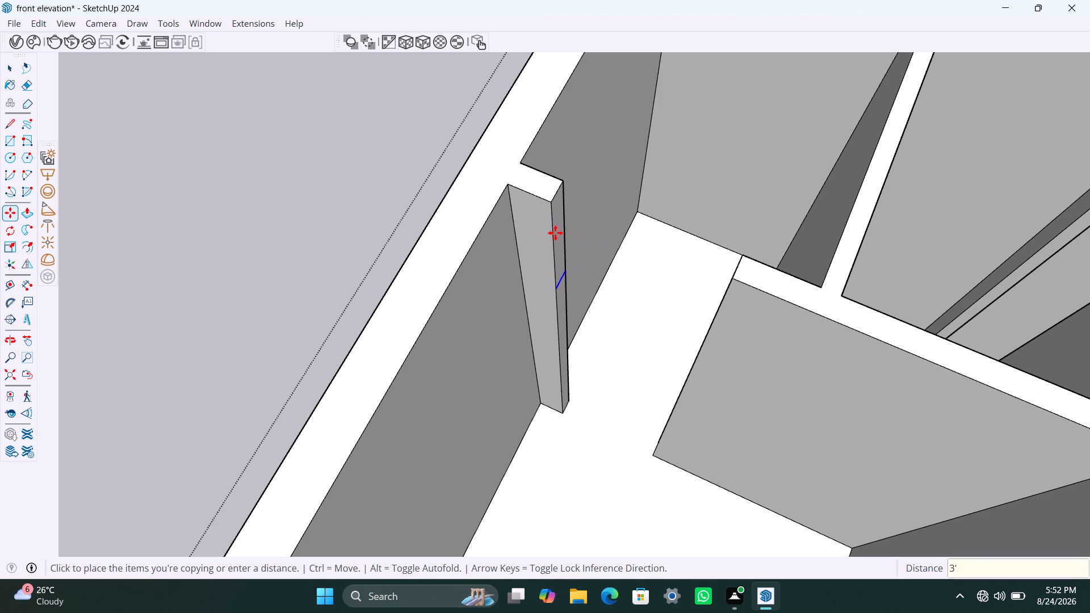
pyautogui.press('space')
# Push/Pull the upper part of the stub's end face across to the opposite partition to form the wall over the doorway.
pyautogui.click(563, 237)
pyautogui.press('p')
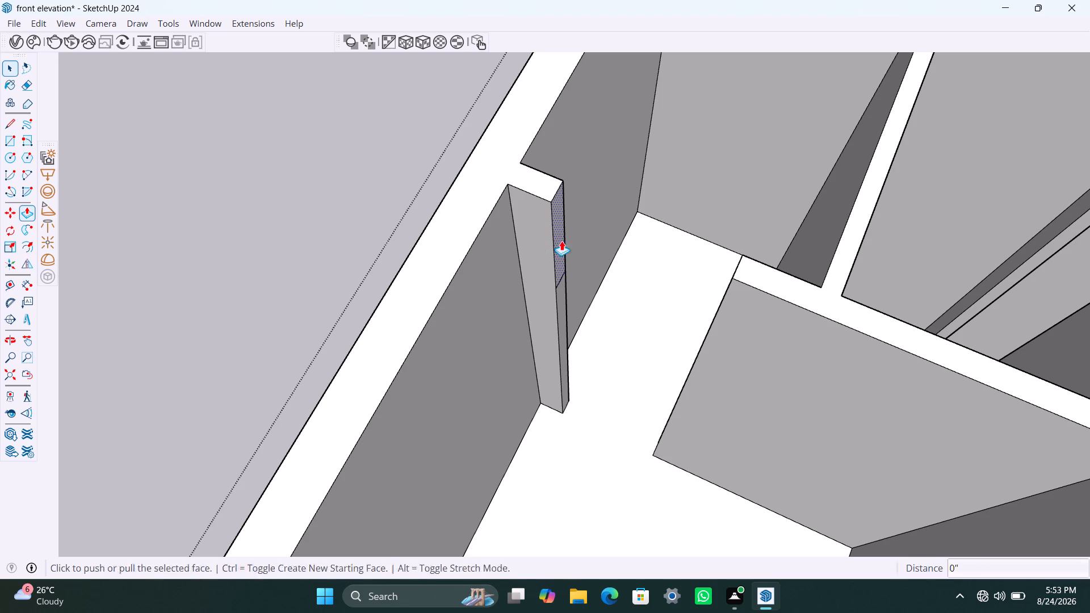
pyautogui.click(561, 241)
pyautogui.click(735, 329)
pyautogui.press('space')
# Draw a rectangle covering the corner room's door opening and make it a group.
pyautogui.scroll(1, 569, 364)
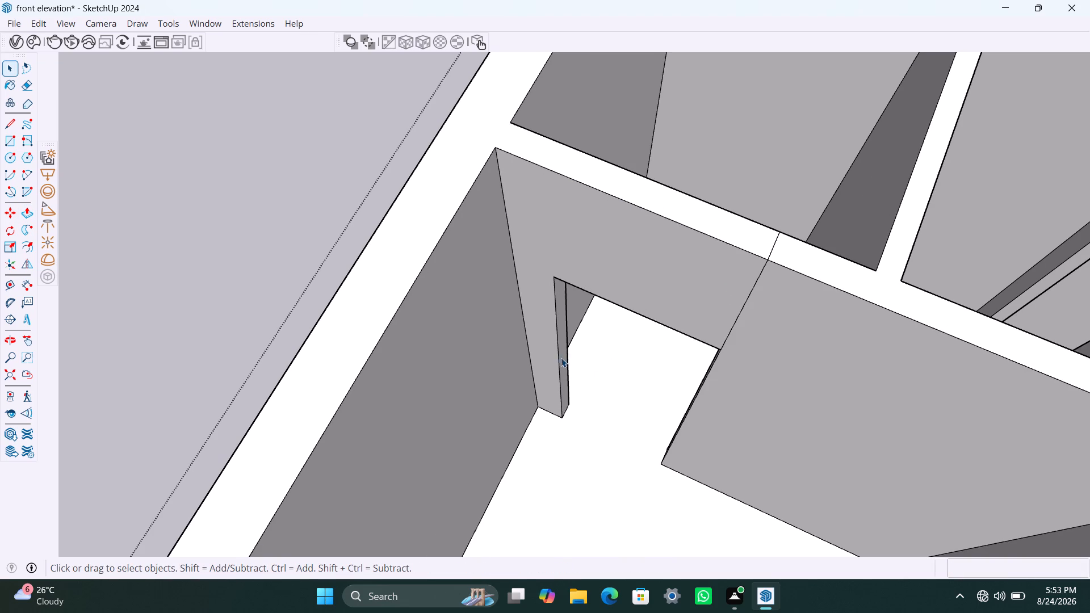
pyautogui.press('r')
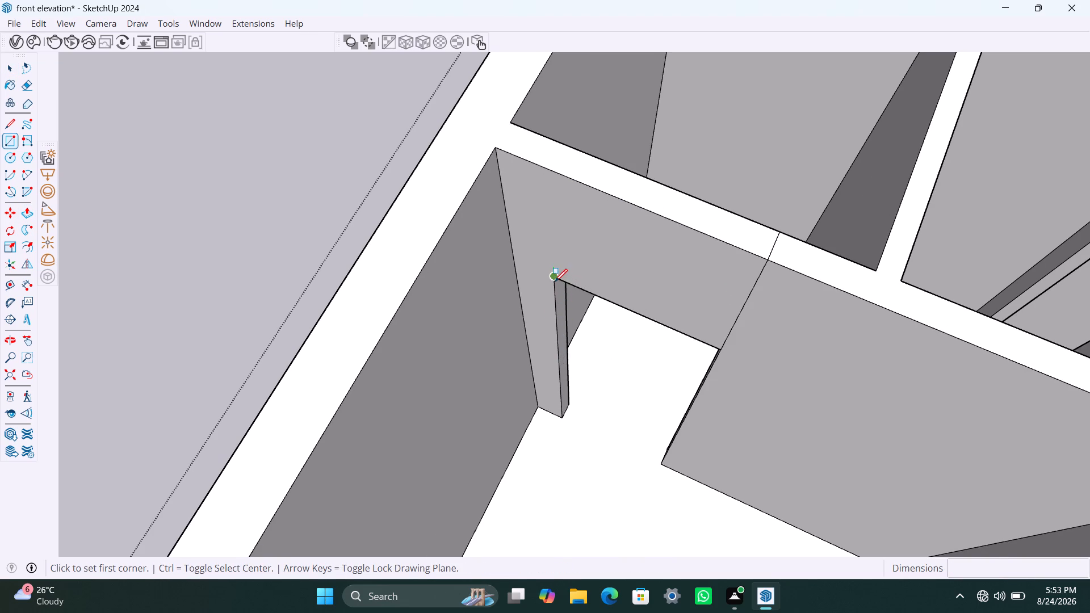
pyautogui.click(555, 281)
pyautogui.click(661, 463)
pyautogui.press('space')
pyautogui.doubleClick(627, 394)
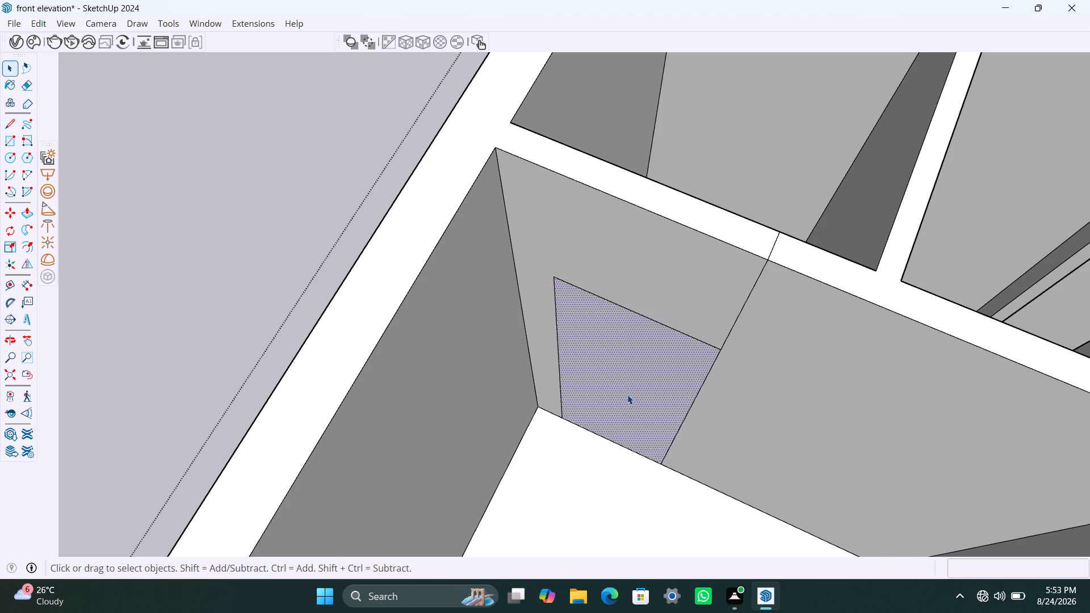
pyautogui.rightClick(627, 394)
pyautogui.click(719, 197)
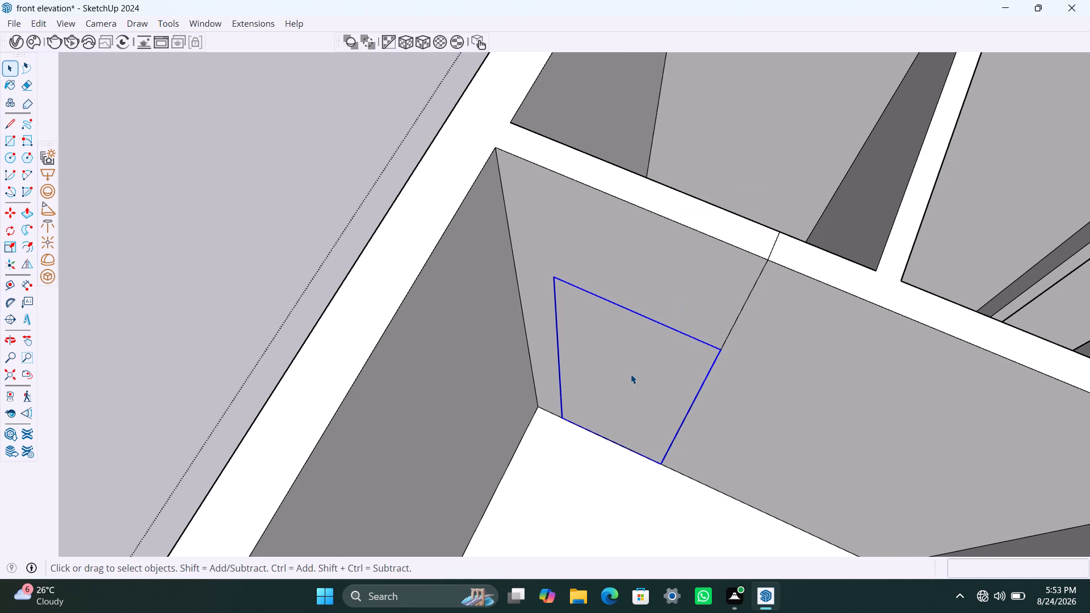
# Inside the corner room's doorway group, offset the rectangle 2" inward and delete the inner face.
pyautogui.tripleClick(631, 374)
pyautogui.press('f')
pyautogui.click(598, 366)
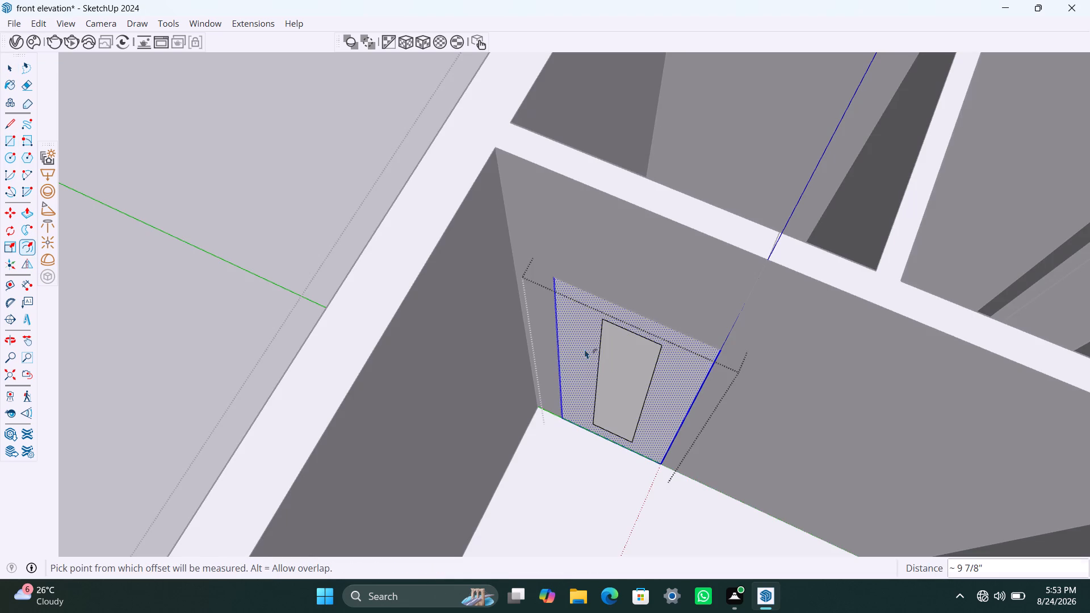
pyautogui.write('2"')
pyautogui.press('Return')
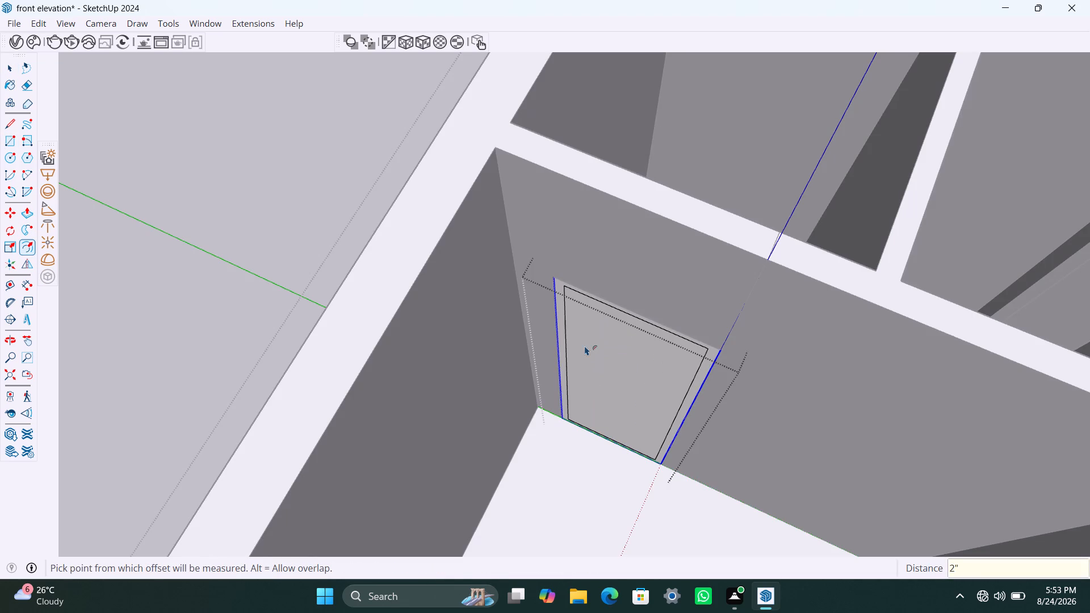
pyautogui.press('space')
pyautogui.click(618, 375)
pyautogui.press('Delete')
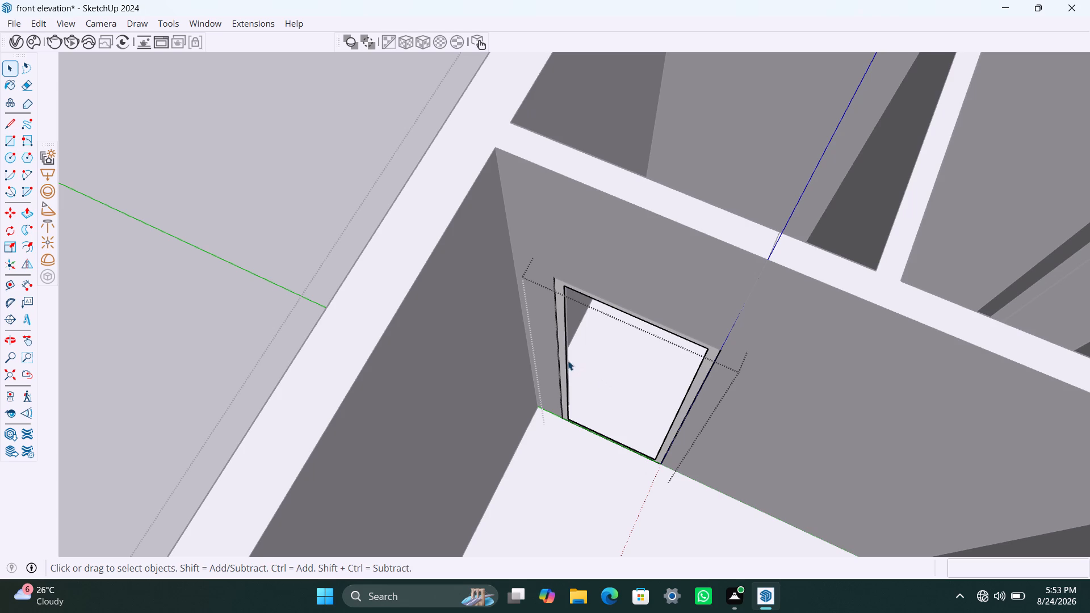
# Push/Pull the corner room's door frame face 2" and close the frame group.
pyautogui.click(565, 355)
pyautogui.click(561, 341)
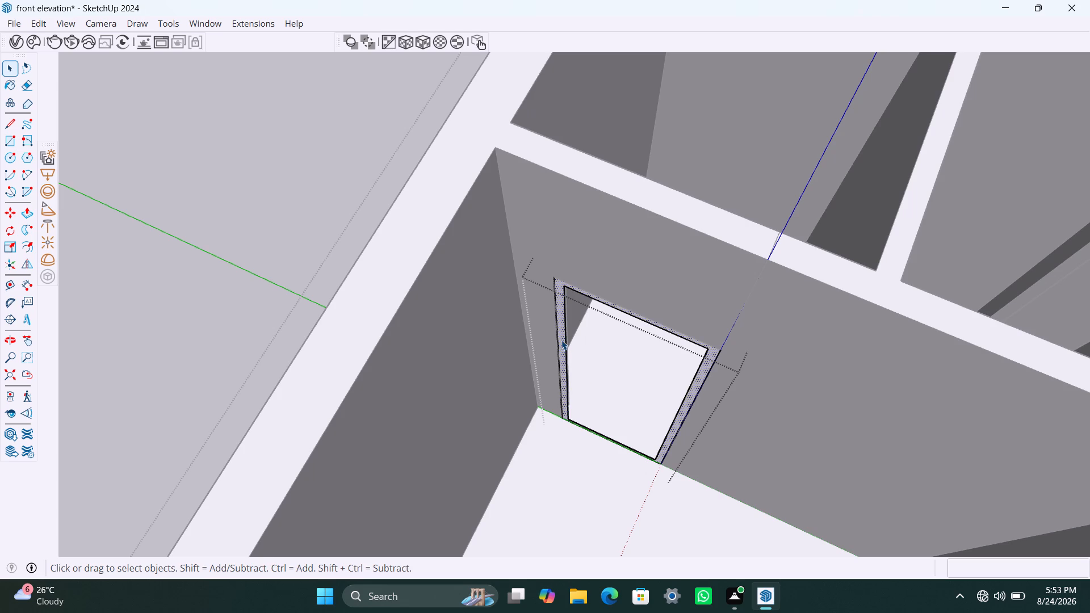
pyautogui.scroll(4, 561, 340)
pyautogui.press('p')
pyautogui.click(562, 339)
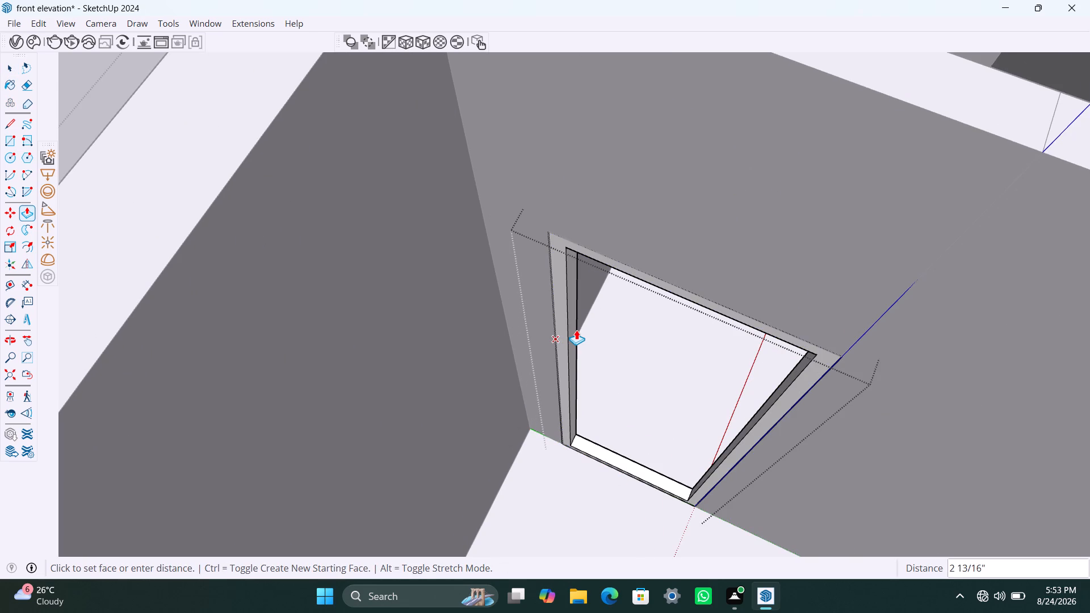
pyautogui.write('2"')
pyautogui.press('Return')
pyautogui.press('space')
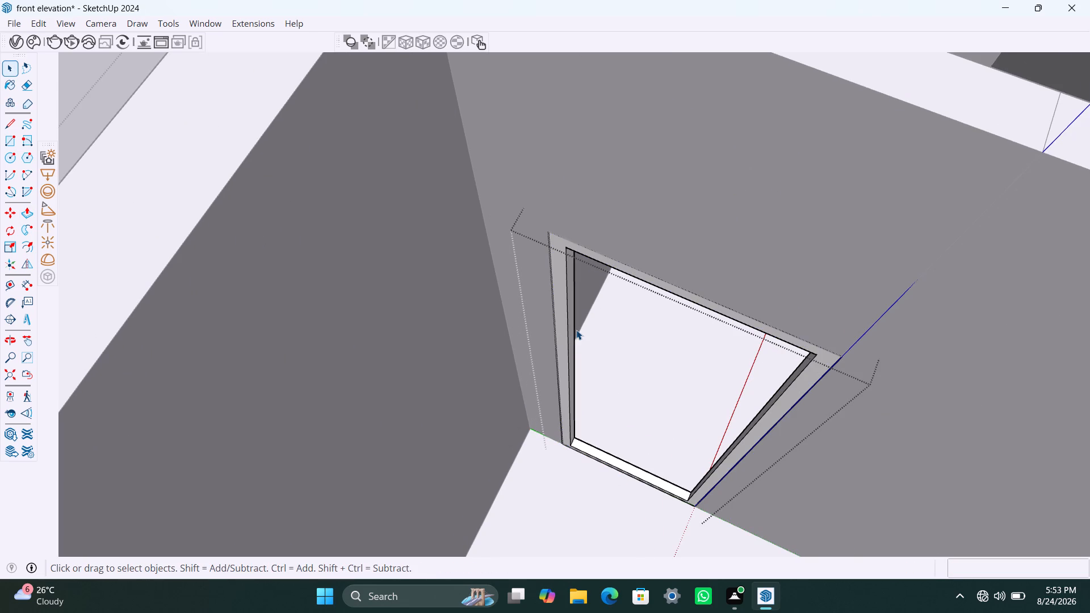
pyautogui.scroll(-8, 578, 330)
pyautogui.click(446, 242)
pyautogui.click(633, 505)
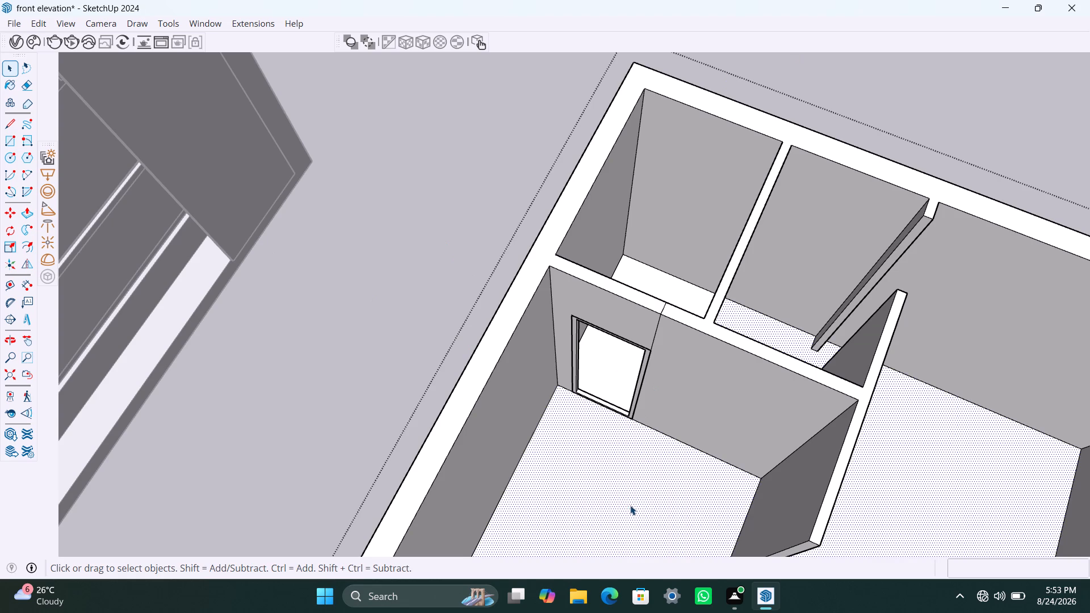
# Push/Pull the end face of the partition stub at the adjoining larger room's entrance back by about 2 5/8".
pyautogui.scroll(-5, 638, 501)
pyautogui.scroll(-6, 675, 473)
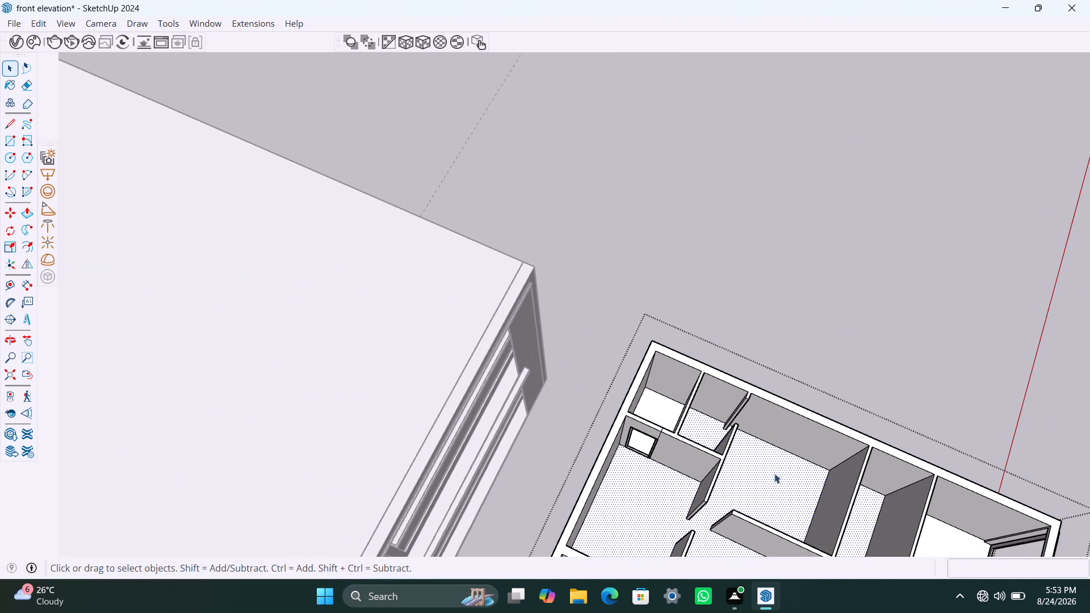
pyautogui.scroll(-4, 782, 506)
pyautogui.moveTo(773, 513); pyautogui.dragTo(680, 156, button='middle')
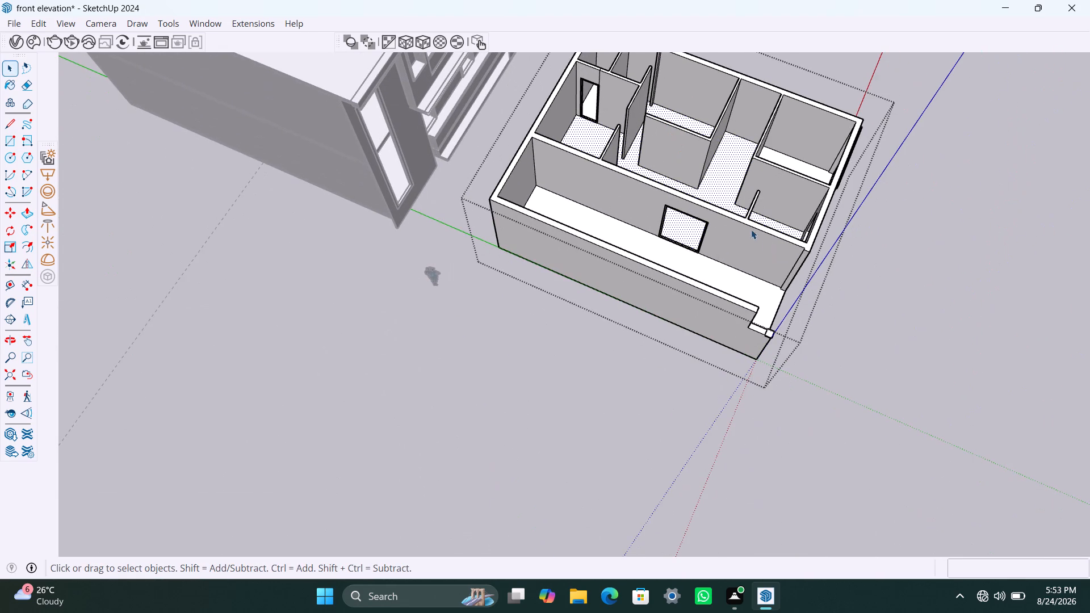
pyautogui.moveTo(651, 225); pyautogui.dragTo(627, 291, button='middle')
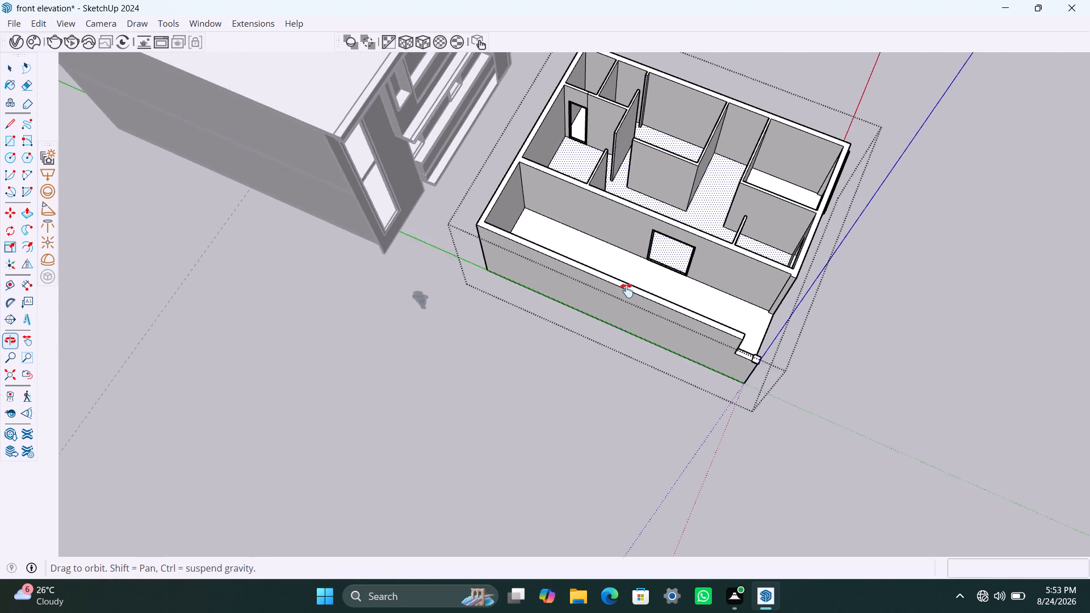
pyautogui.moveTo(627, 291); pyautogui.dragTo(622, 321, button='middle')
pyautogui.scroll(4, 590, 253)
pyautogui.moveTo(628, 260); pyautogui.dragTo(324, 329, button='middle')
pyautogui.scroll(2, 683, 316)
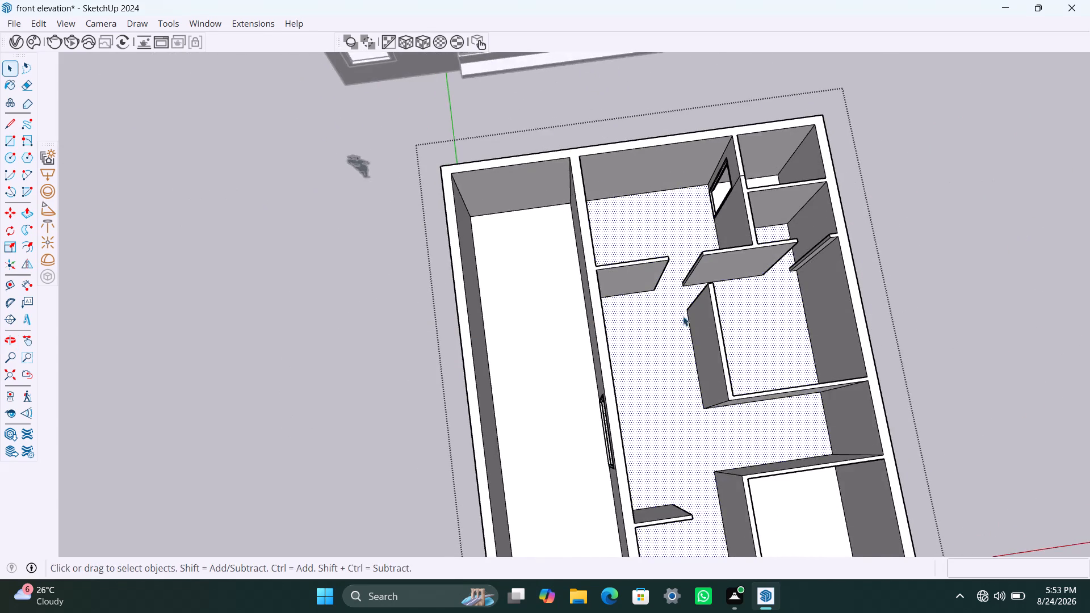
pyautogui.scroll(2, 683, 316)
pyautogui.moveTo(644, 315); pyautogui.dragTo(508, 299, button='middle')
pyautogui.scroll(4, 723, 308)
pyautogui.moveTo(702, 320); pyautogui.dragTo(649, 319, button='middle')
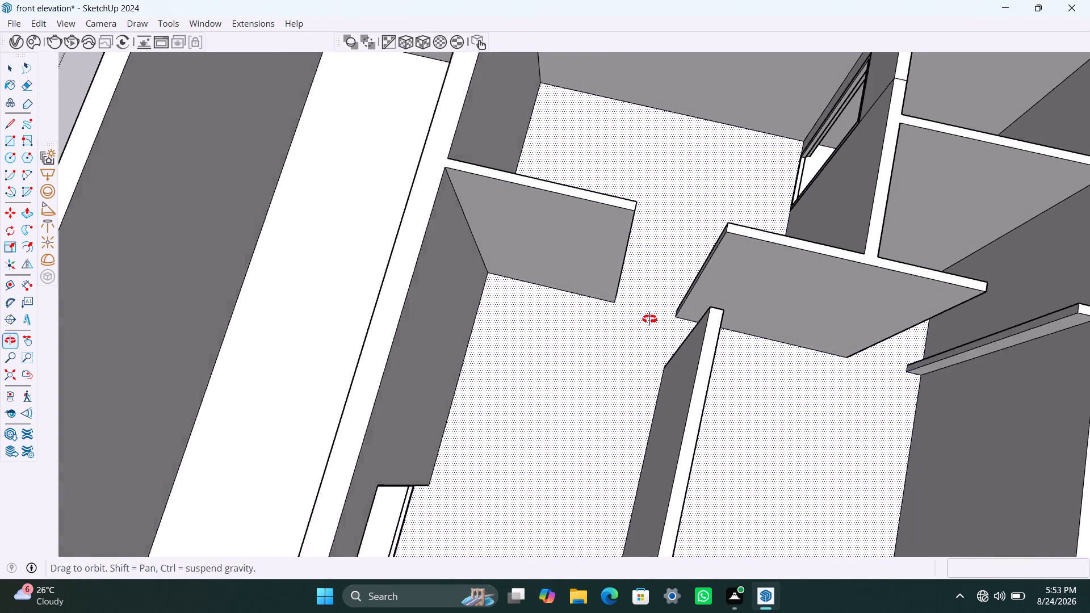
pyautogui.moveTo(649, 319); pyautogui.dragTo(556, 306, button='middle')
pyautogui.moveTo(663, 305); pyautogui.dragTo(814, 346, button='middle')
pyautogui.scroll(1, 724, 329)
pyautogui.moveTo(662, 320); pyautogui.dragTo(670, 324, button='middle')
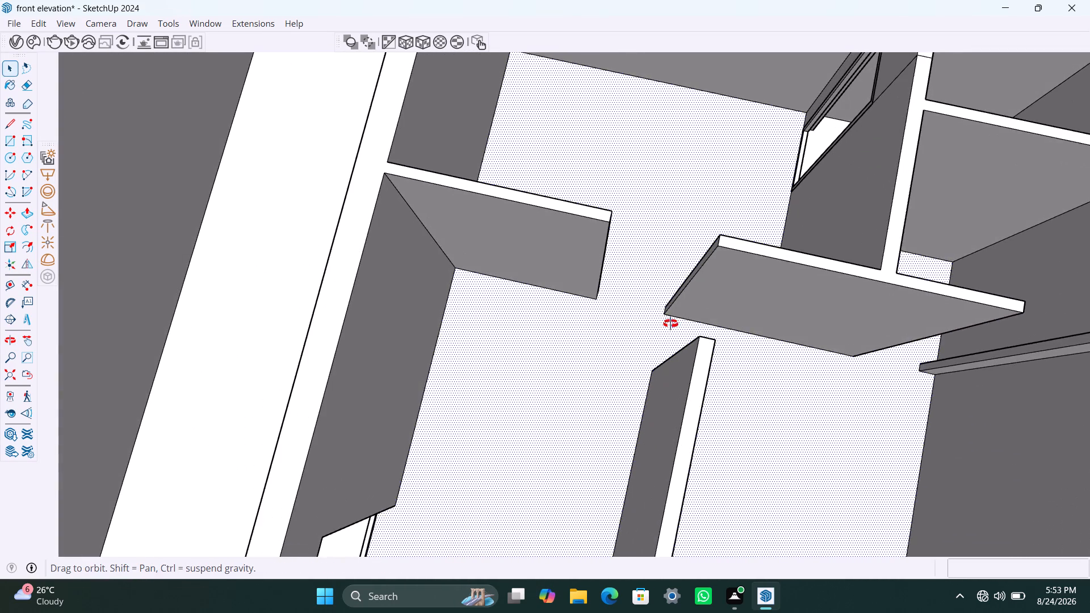
pyautogui.moveTo(670, 324); pyautogui.dragTo(832, 342, button='middle')
pyautogui.scroll(3, 662, 301)
pyautogui.moveTo(600, 313); pyautogui.dragTo(486, 334, button='middle')
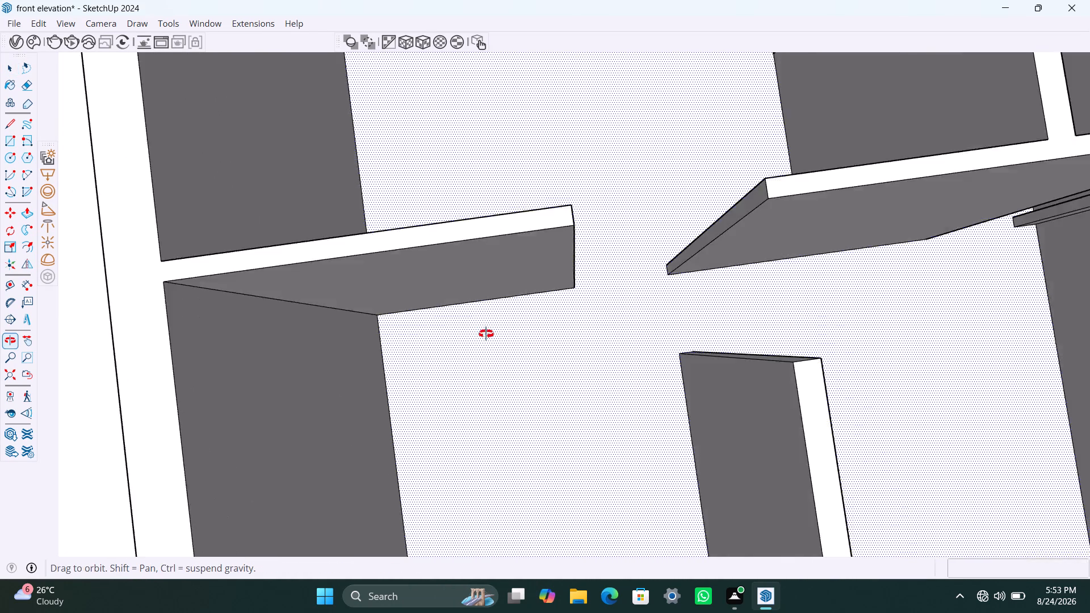
pyautogui.moveTo(486, 334); pyautogui.dragTo(412, 325, button='middle')
pyautogui.scroll(2, 582, 280)
pyautogui.moveTo(555, 333); pyautogui.dragTo(480, 322, button='middle')
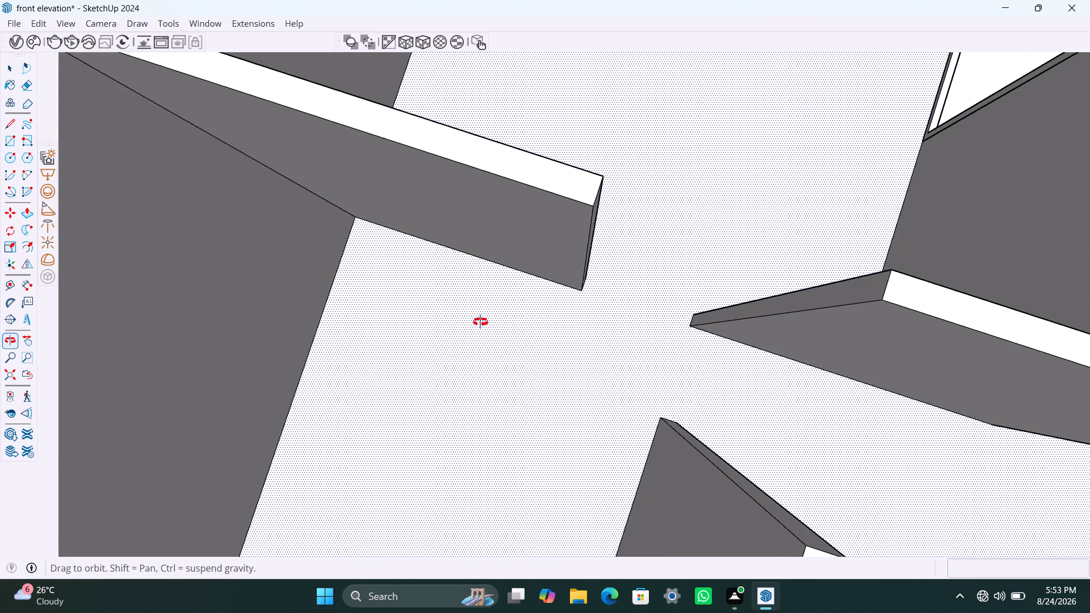
pyautogui.moveTo(480, 322); pyautogui.dragTo(450, 307, button='middle')
pyautogui.scroll(-3, 560, 373)
pyautogui.moveTo(557, 400); pyautogui.dragTo(775, 373, button='middle')
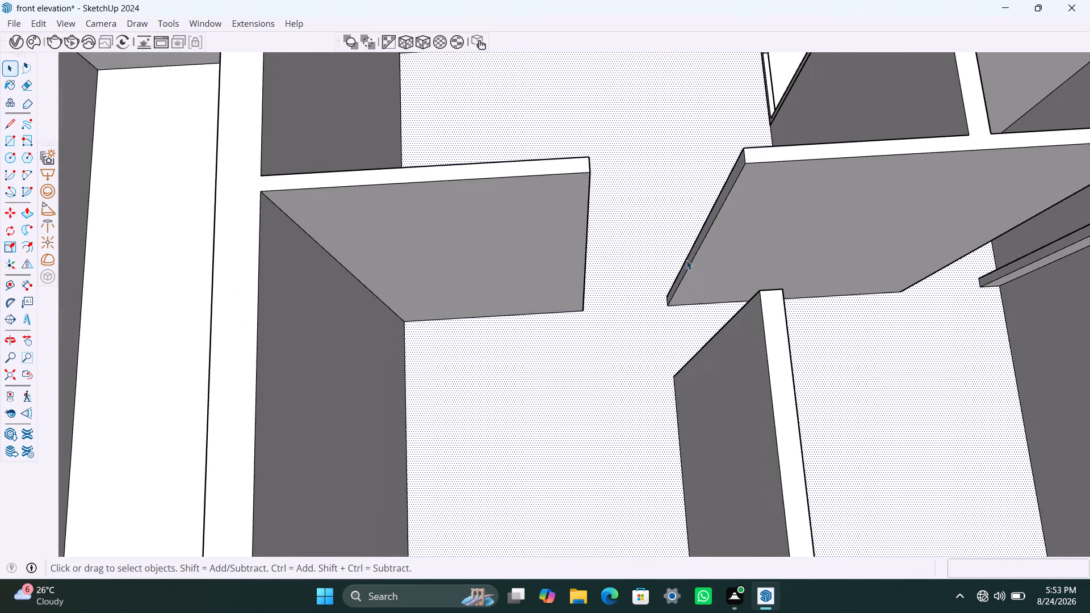
pyautogui.scroll(3, 696, 255)
pyautogui.moveTo(685, 288); pyautogui.dragTo(769, 312, button='middle')
pyautogui.moveTo(597, 299); pyautogui.dragTo(220, 324, button='middle')
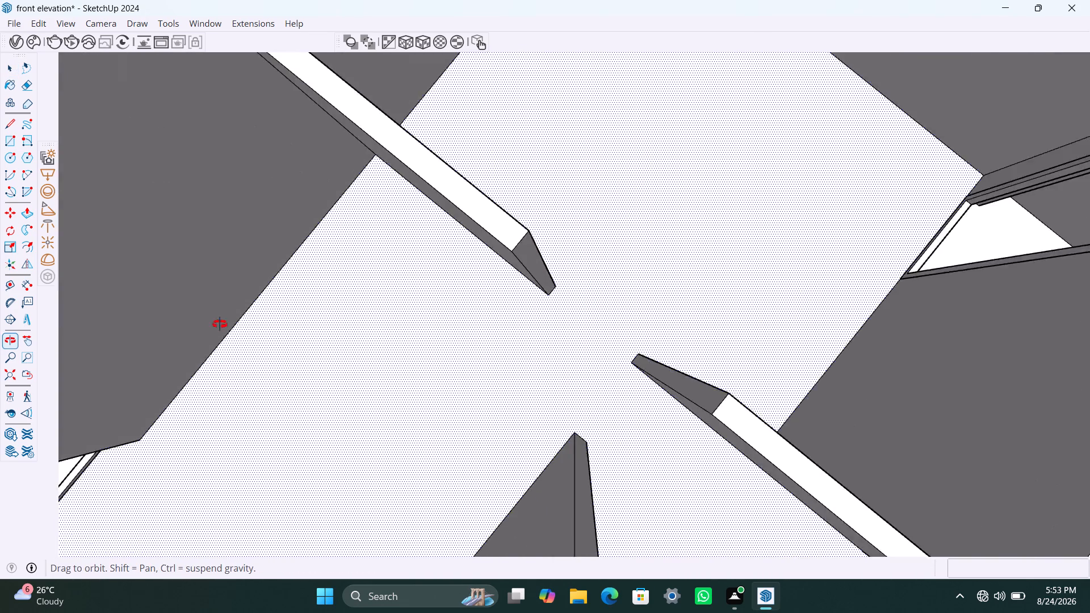
pyautogui.moveTo(220, 324); pyautogui.dragTo(214, 324, button='middle')
pyautogui.scroll(2, 519, 291)
pyautogui.click(547, 241)
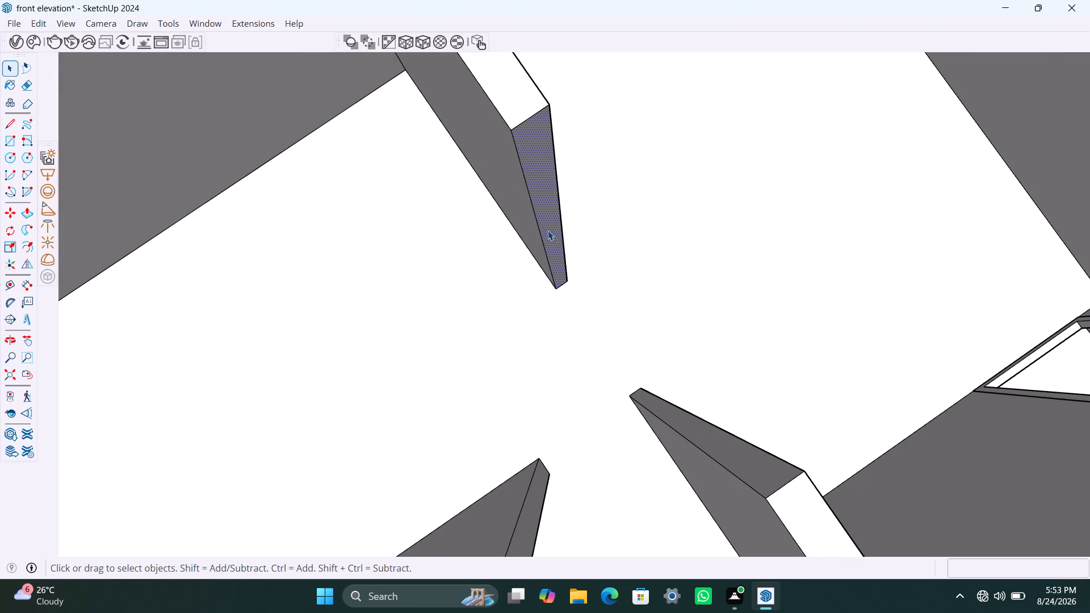
pyautogui.press('p')
pyautogui.click(547, 229)
pyautogui.click(534, 215)
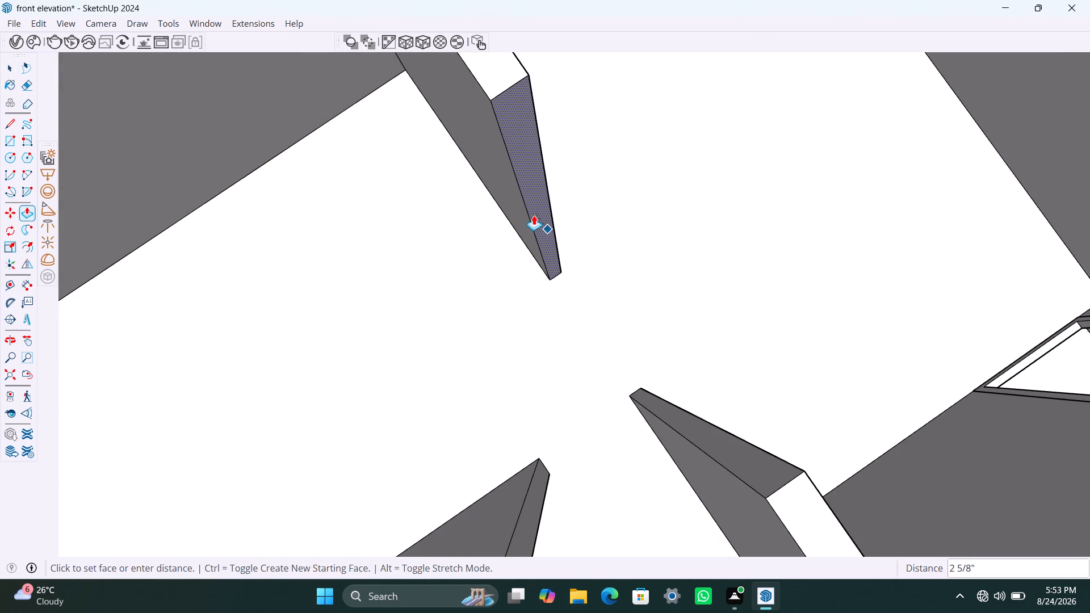
pyautogui.press('space')
# Copy the top edge of the shortened stub's end face 3' straight down to mark the door head.
pyautogui.scroll(-5, 544, 373)
pyautogui.scroll(-5, 513, 433)
pyautogui.moveTo(557, 447); pyautogui.dragTo(681, 303, button='middle')
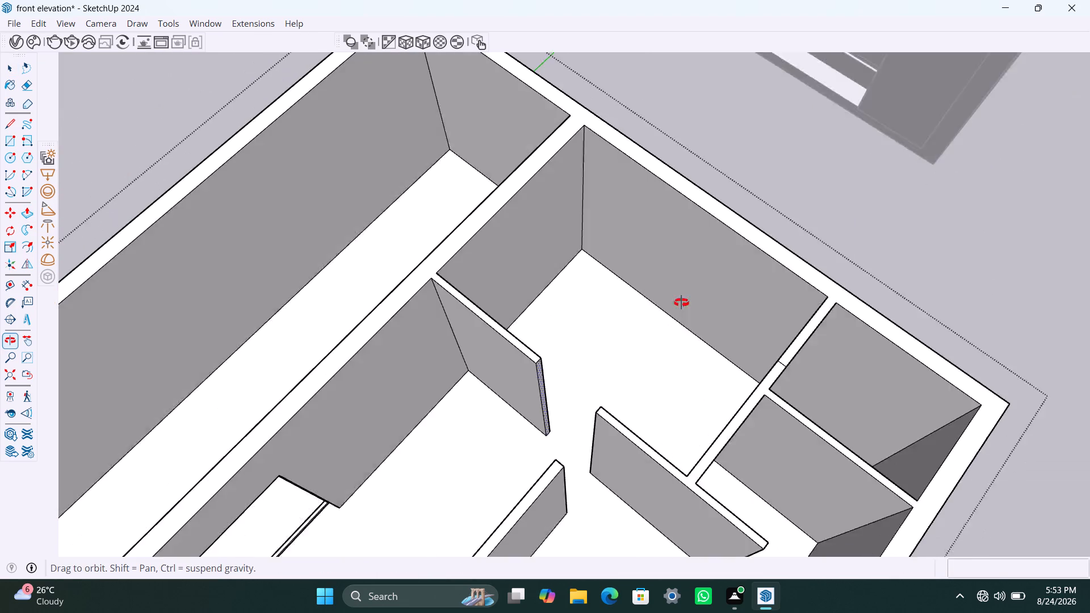
pyautogui.moveTo(681, 303); pyautogui.dragTo(680, 284, button='middle')
pyautogui.moveTo(494, 423); pyautogui.dragTo(579, 440, button='middle')
pyautogui.scroll(3, 589, 406)
pyautogui.moveTo(593, 393); pyautogui.dragTo(515, 383, button='middle')
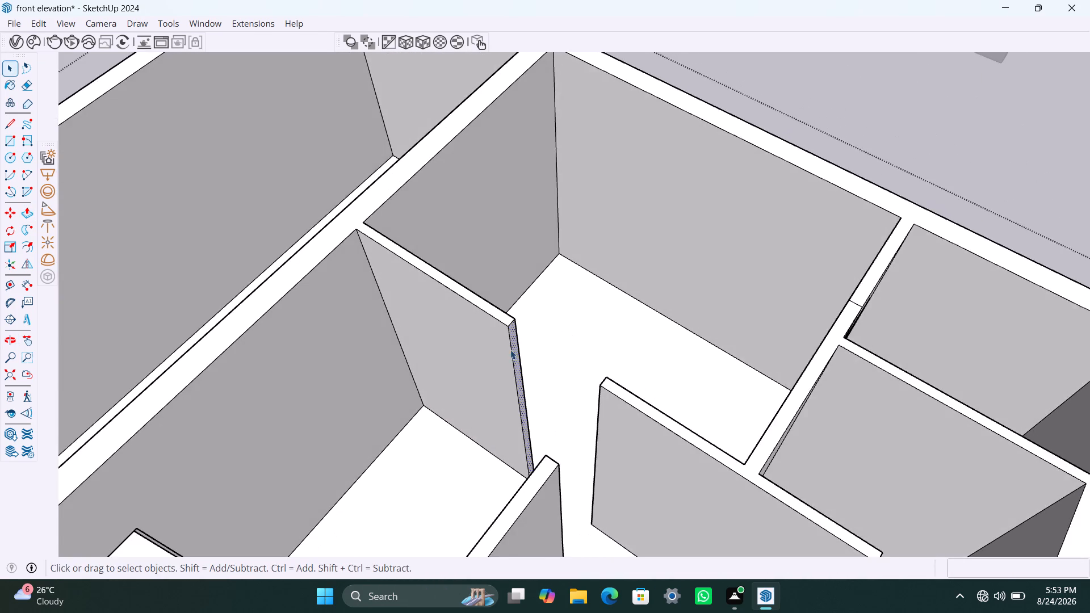
pyautogui.scroll(2, 480, 324)
pyautogui.click(519, 320)
pyautogui.press('m')
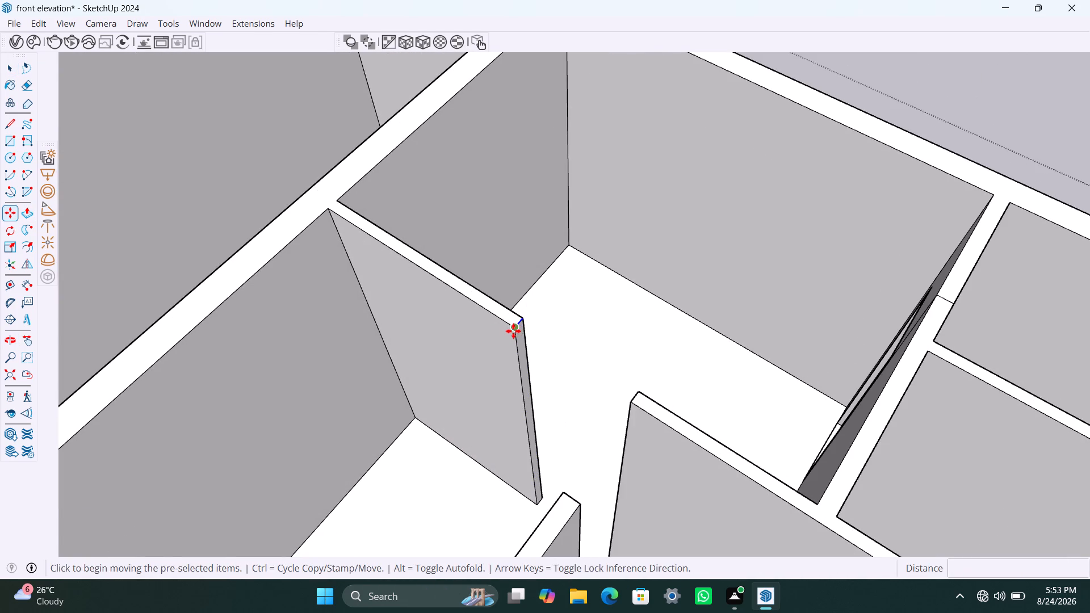
pyautogui.click(512, 332)
pyautogui.write("3'")
pyautogui.press('Return')
pyautogui.press('space')
# Push/Pull the upper part of the stub's end face across to the opposite partition to form the wall over the doorway.
pyautogui.click(521, 353)
pyautogui.click(521, 352)
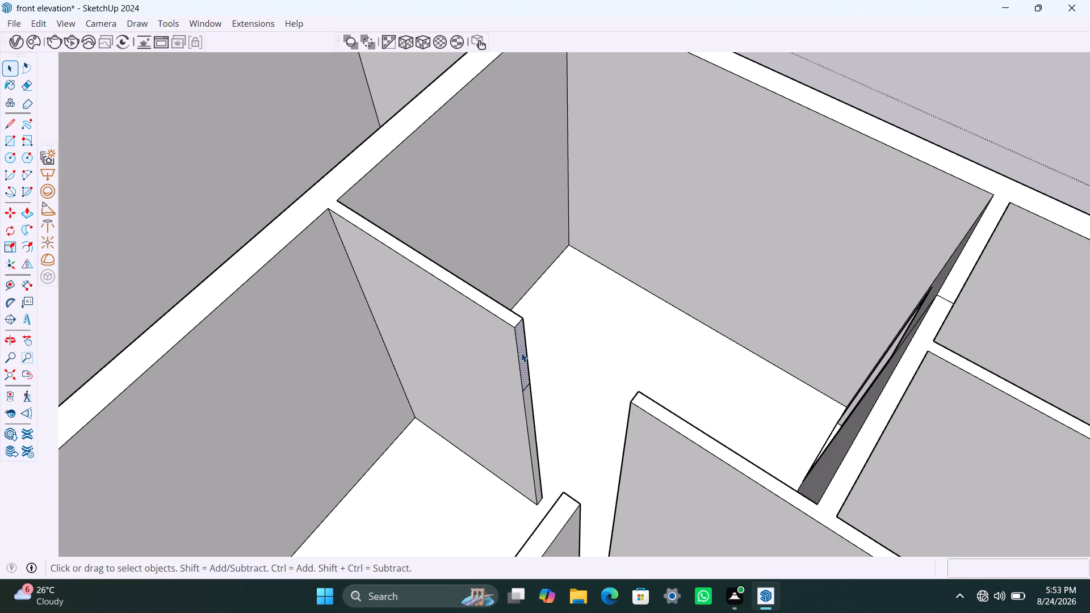
pyautogui.press('p')
pyautogui.click(521, 352)
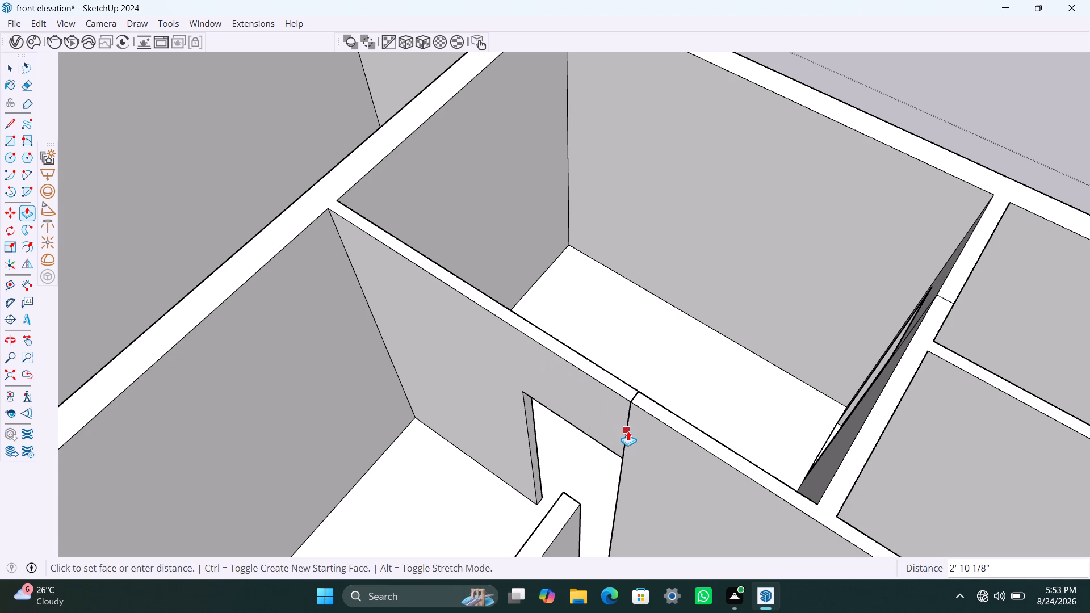
pyautogui.click(628, 431)
pyautogui.press('space')
# Draw a rectangle covering the larger room's door opening and make it a group.
pyautogui.scroll(-3, 561, 435)
pyautogui.moveTo(541, 452); pyautogui.dragTo(626, 467, button='middle')
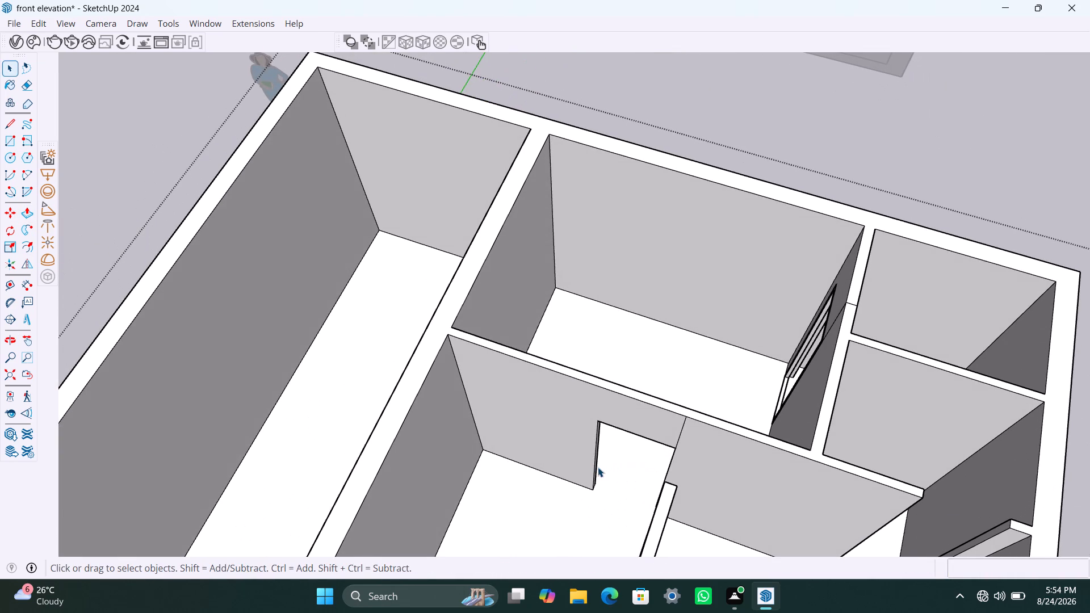
pyautogui.press('r')
pyautogui.click(599, 425)
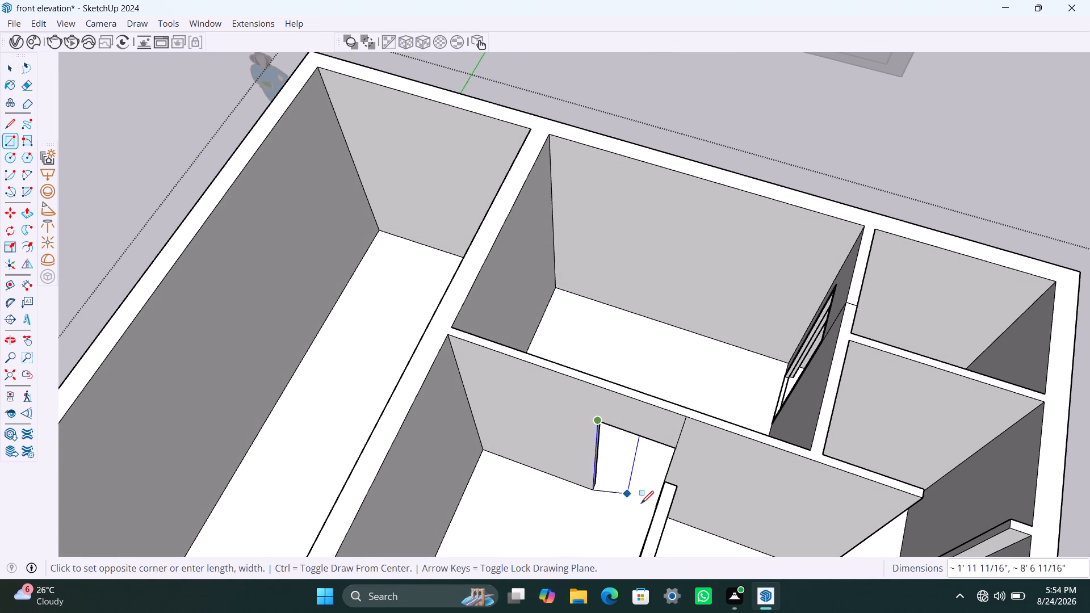
pyautogui.scroll(-3, 641, 505)
pyautogui.moveTo(638, 510); pyautogui.dragTo(663, 541, button='middle')
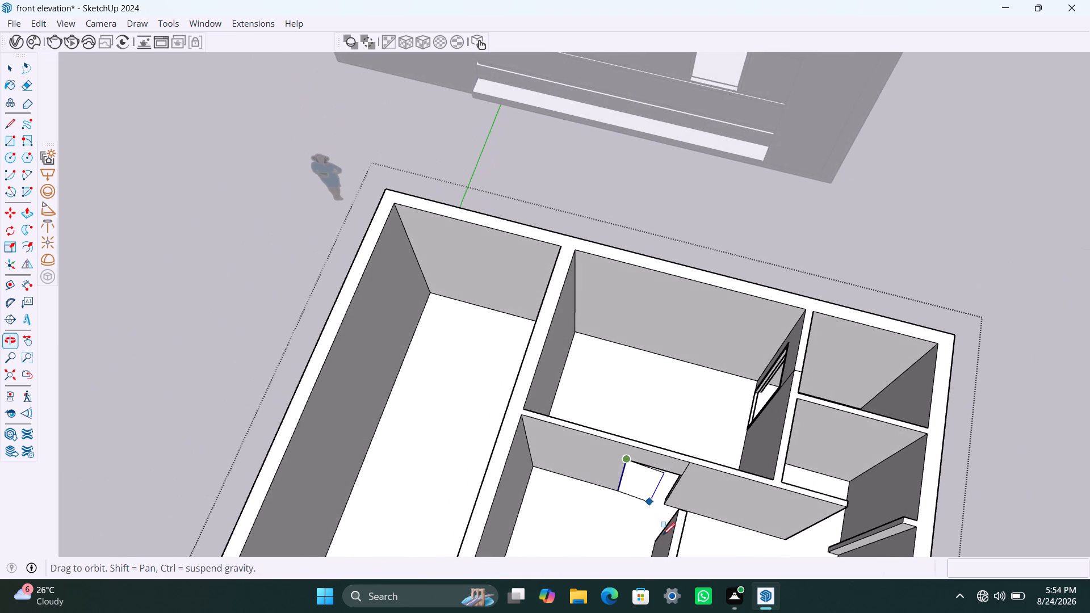
pyautogui.scroll(3, 670, 506)
pyautogui.click(664, 506)
pyautogui.press('space')
pyautogui.doubleClick(651, 494)
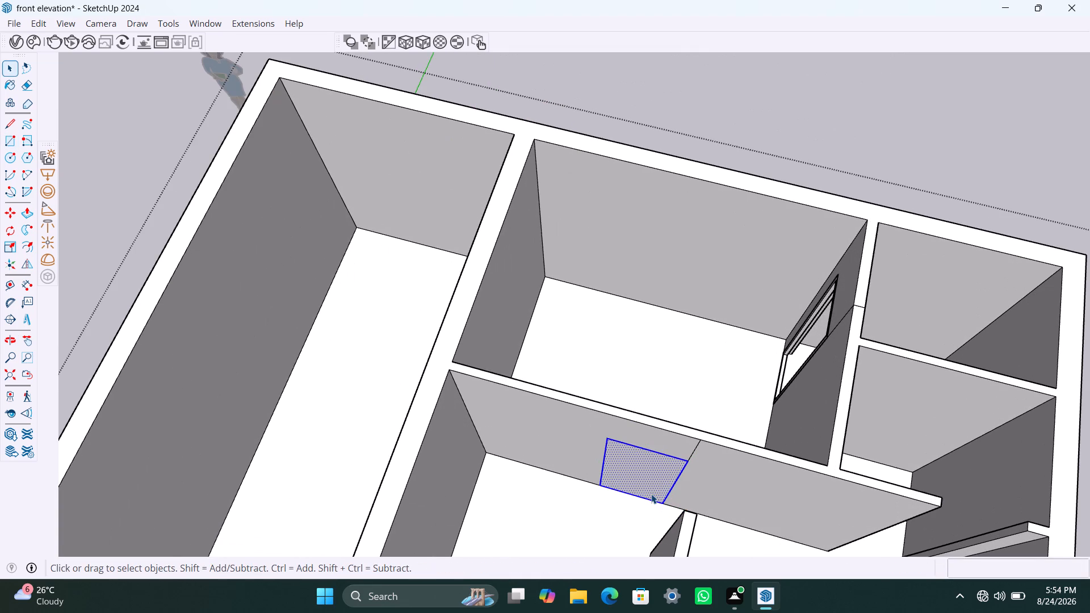
pyautogui.click(651, 494)
pyautogui.doubleClick(647, 489)
pyautogui.click(646, 486)
pyautogui.rightClick(645, 485)
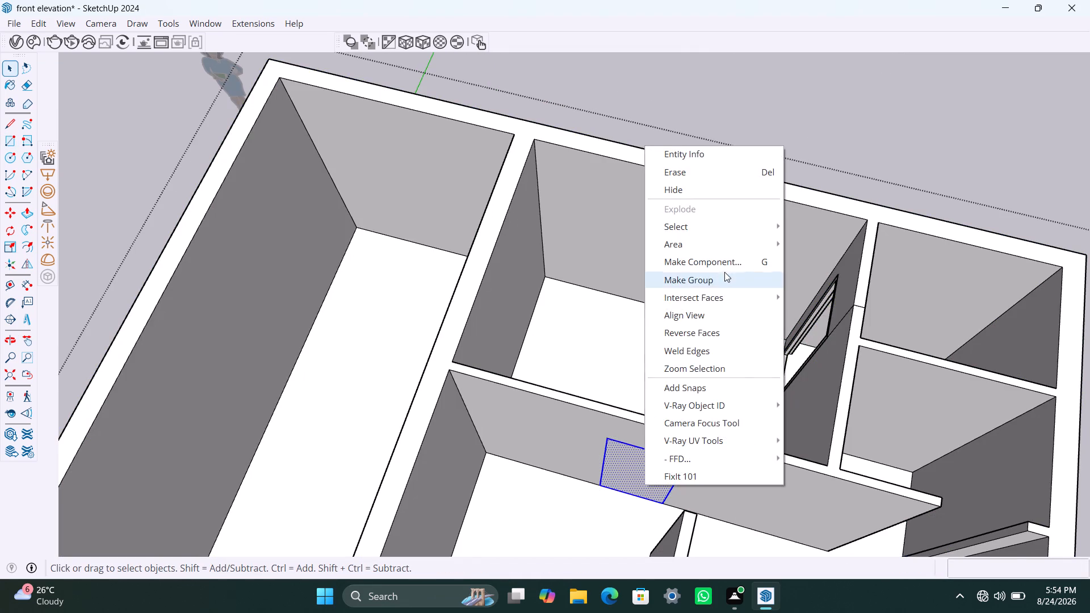
pyautogui.click(714, 275)
# Inside the larger room's doorway group, offset the rectangle 2" inward and delete the inner face.
pyautogui.tripleClick(628, 465)
pyautogui.click(627, 465)
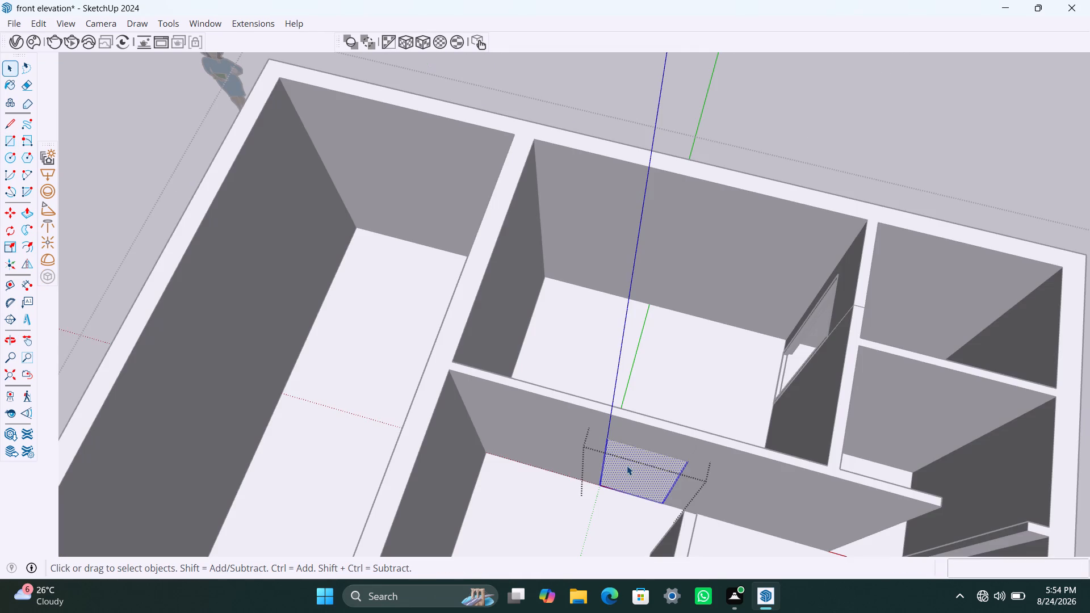
pyautogui.press('f')
pyautogui.click(627, 466)
pyautogui.write('2"')
pyautogui.press('Return')
pyautogui.press('space')
pyautogui.click(626, 466)
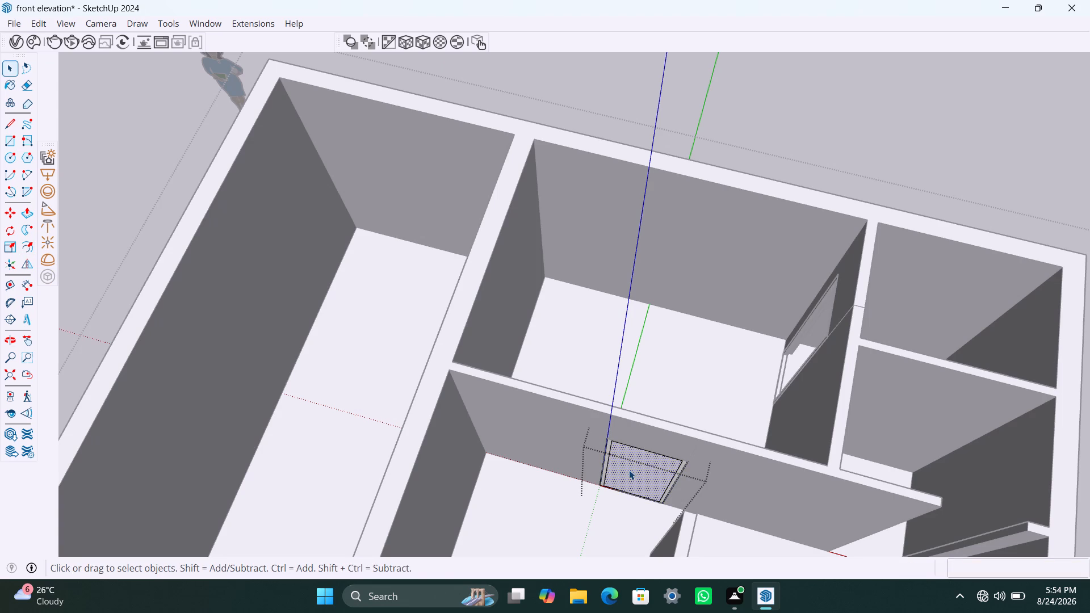
pyautogui.press('Delete')
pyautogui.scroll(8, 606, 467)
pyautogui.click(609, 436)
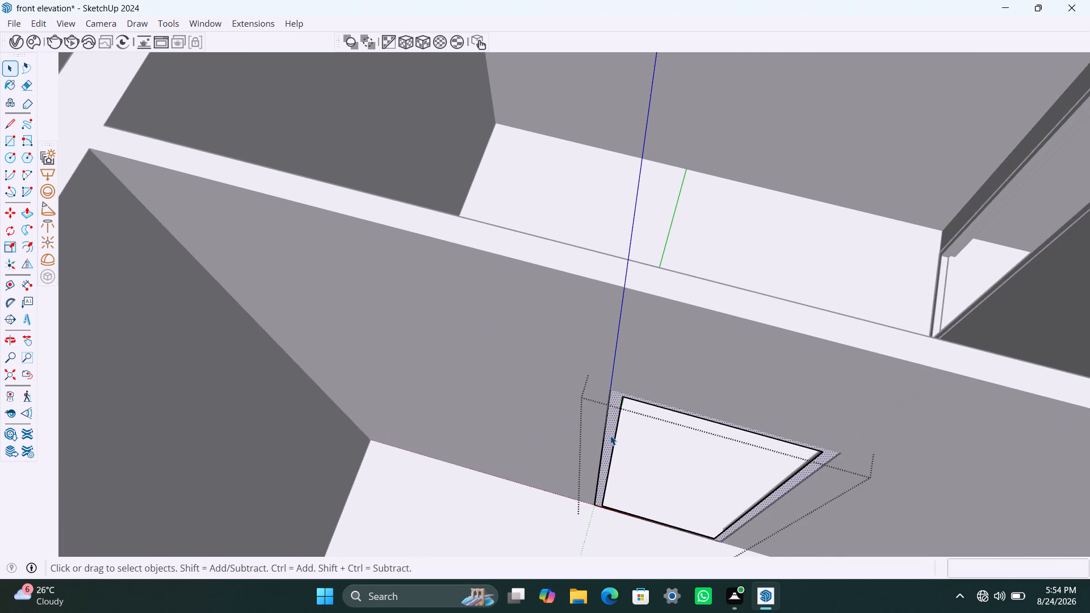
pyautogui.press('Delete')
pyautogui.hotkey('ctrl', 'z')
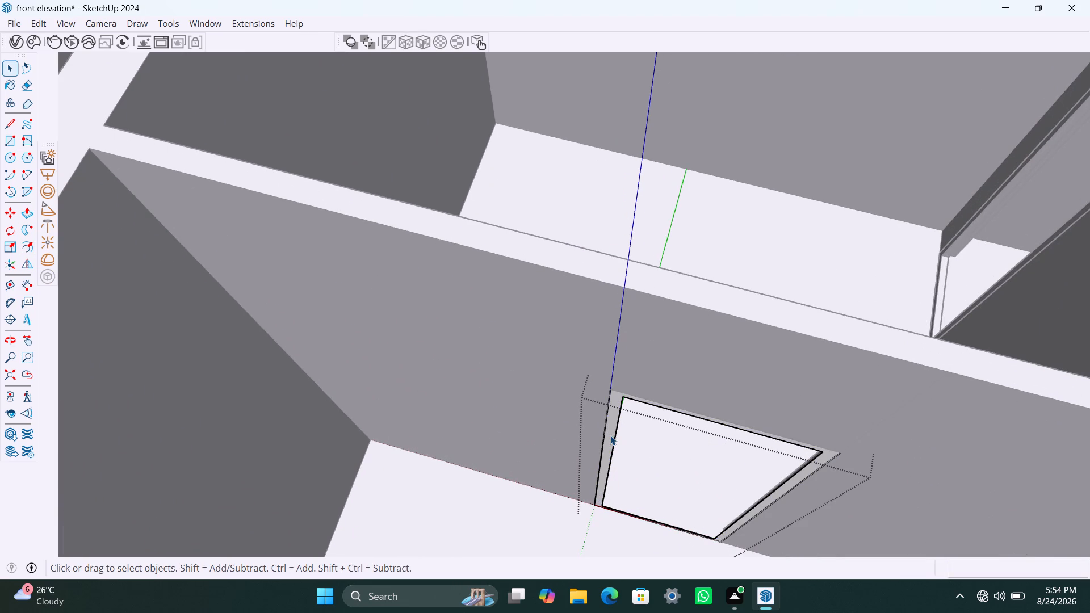
# Push/Pull the larger room's door frame face 2" and close the frame group.
pyautogui.press('p')
pyautogui.click(610, 435)
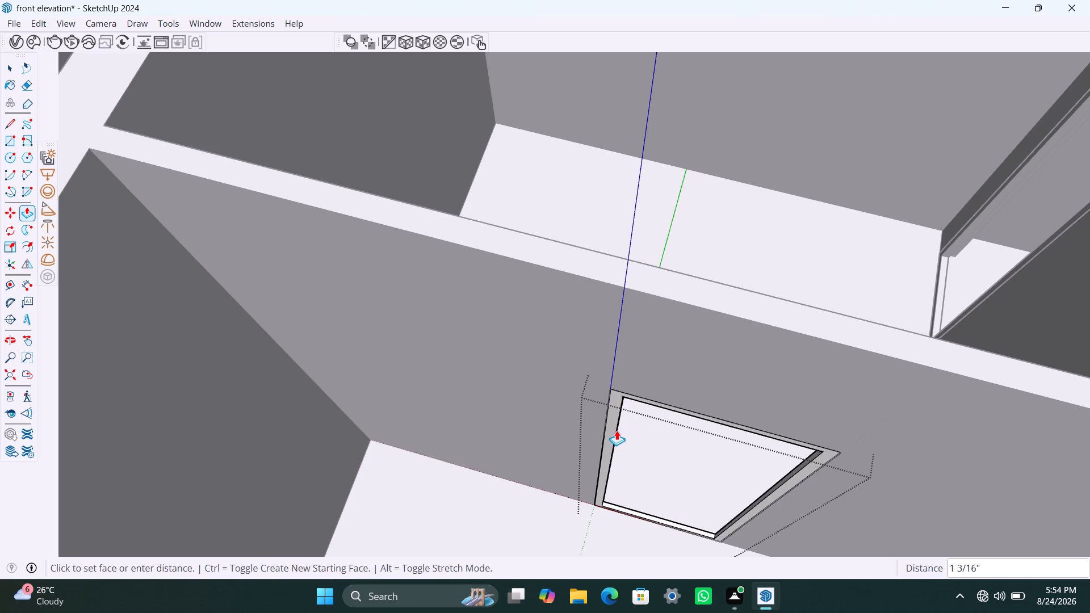
pyautogui.write('2"')
pyautogui.press('Return')
pyautogui.press('space')
pyautogui.scroll(-6, 542, 421)
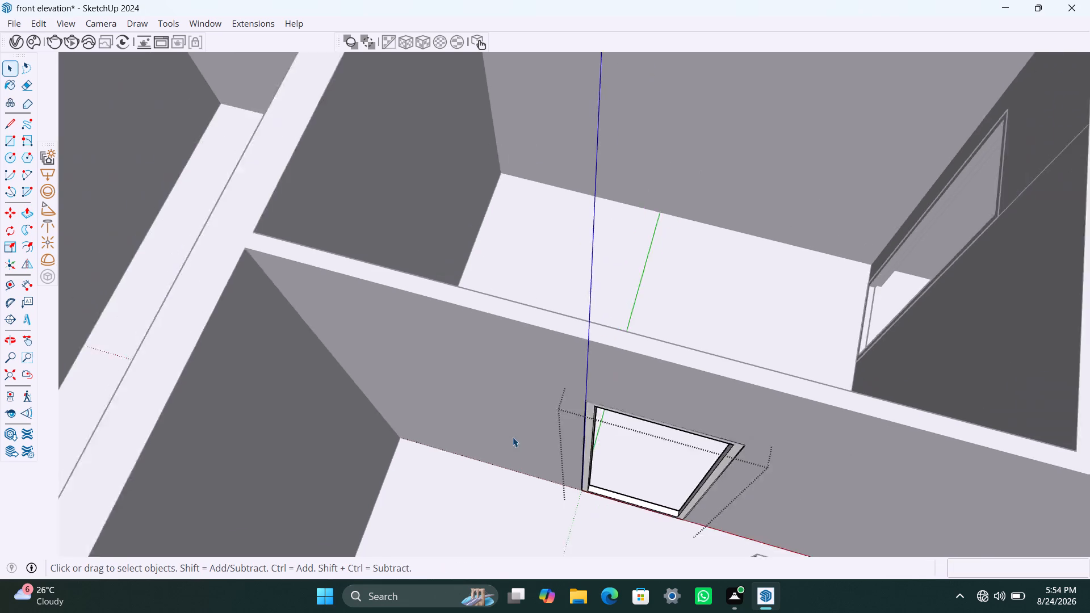
pyautogui.scroll(-4, 513, 437)
pyautogui.moveTo(546, 489); pyautogui.dragTo(764, 481, button='middle')
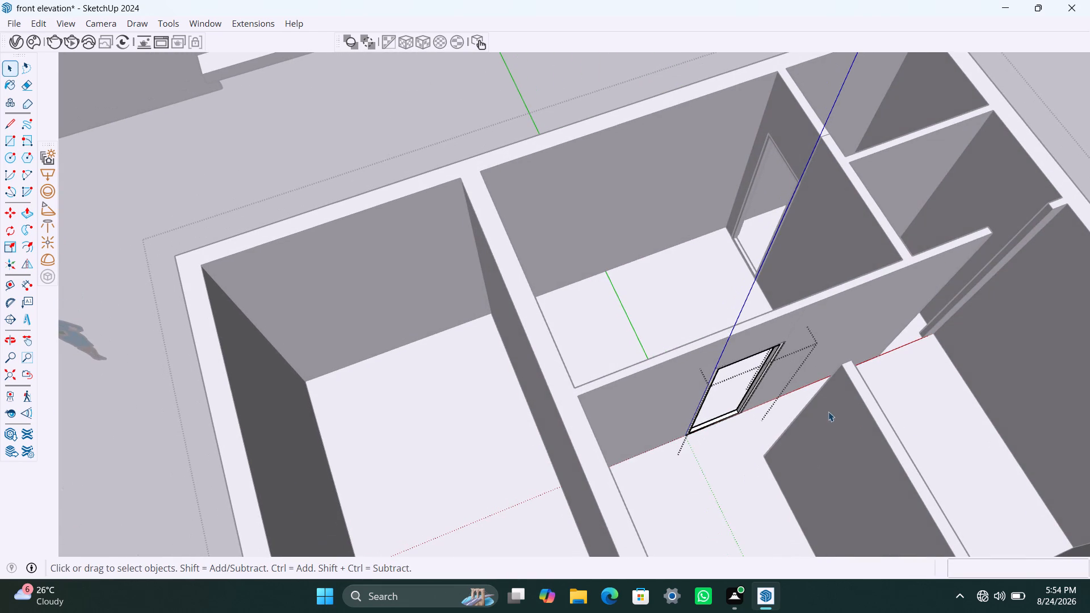
pyautogui.moveTo(827, 410); pyautogui.dragTo(620, 434, button='middle')
pyautogui.click(947, 240)
# Push/Pull the free end face of the same partition, beyond the new door frame, slightly back to widen the next opening.
pyautogui.moveTo(771, 397); pyautogui.dragTo(598, 412, button='middle')
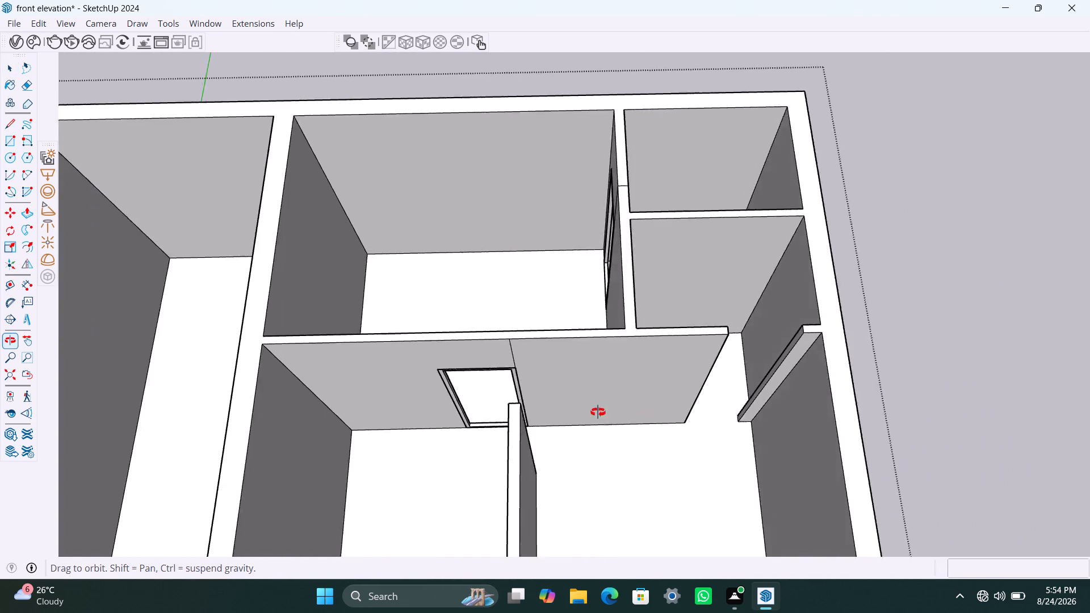
pyautogui.moveTo(598, 412); pyautogui.dragTo(545, 421, button='middle')
pyautogui.scroll(4, 578, 445)
pyautogui.moveTo(630, 448); pyautogui.dragTo(511, 392, button='middle')
pyautogui.scroll(2, 573, 370)
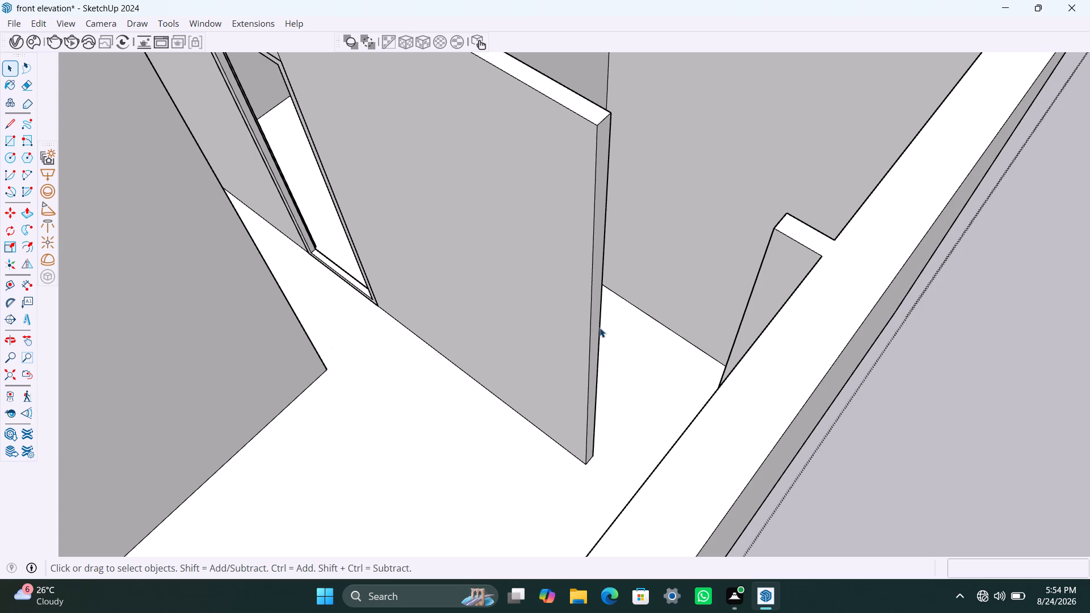
pyautogui.click(594, 315)
pyautogui.press('p')
pyautogui.click(596, 315)
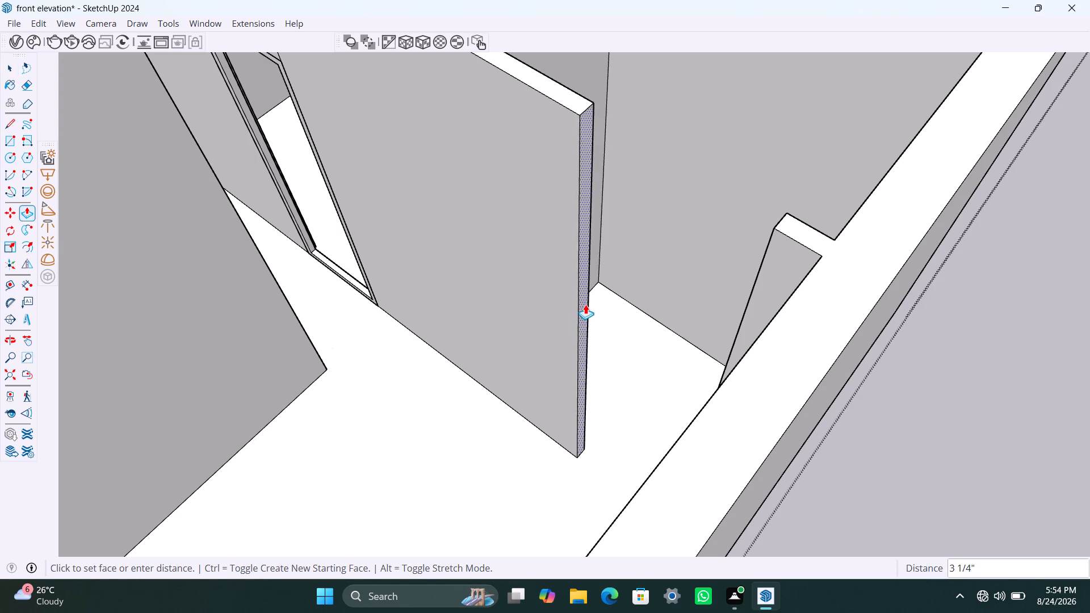
pyautogui.click(581, 300)
pyautogui.press('space')
# Copy the top edge of that partition's free end face 3' straight down to mark the door head.
pyautogui.click(574, 112)
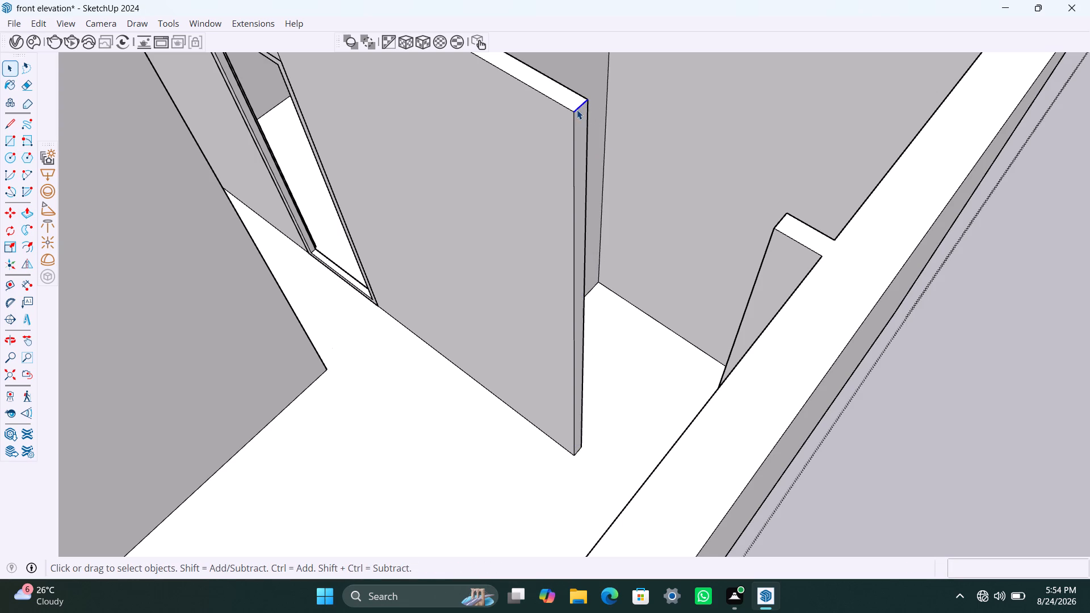
pyautogui.press('m')
pyautogui.click(575, 107)
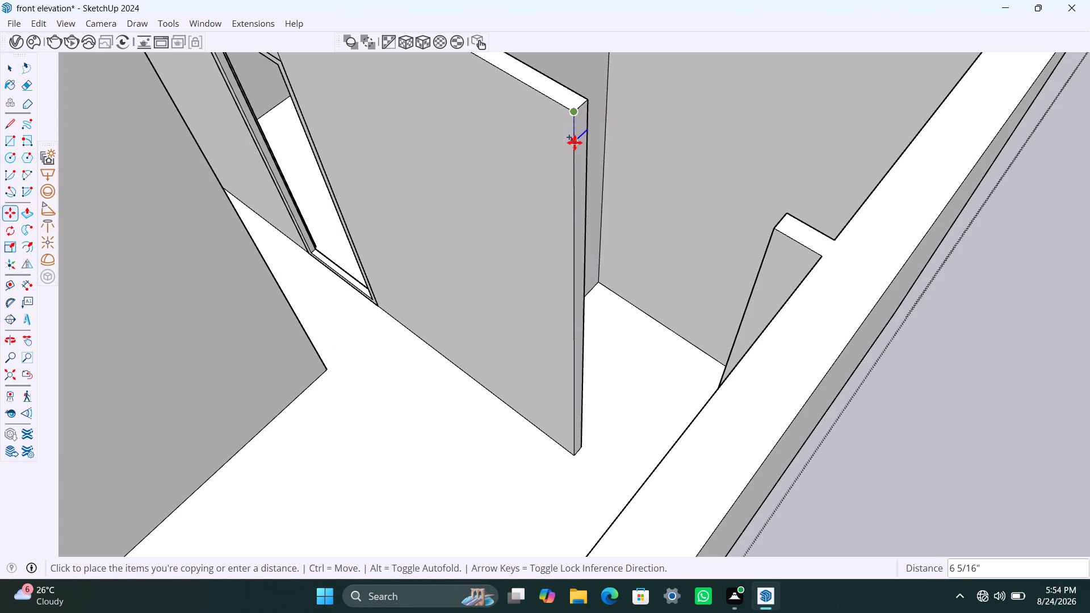
pyautogui.write("3'")
pyautogui.press('Return')
pyautogui.press('space')
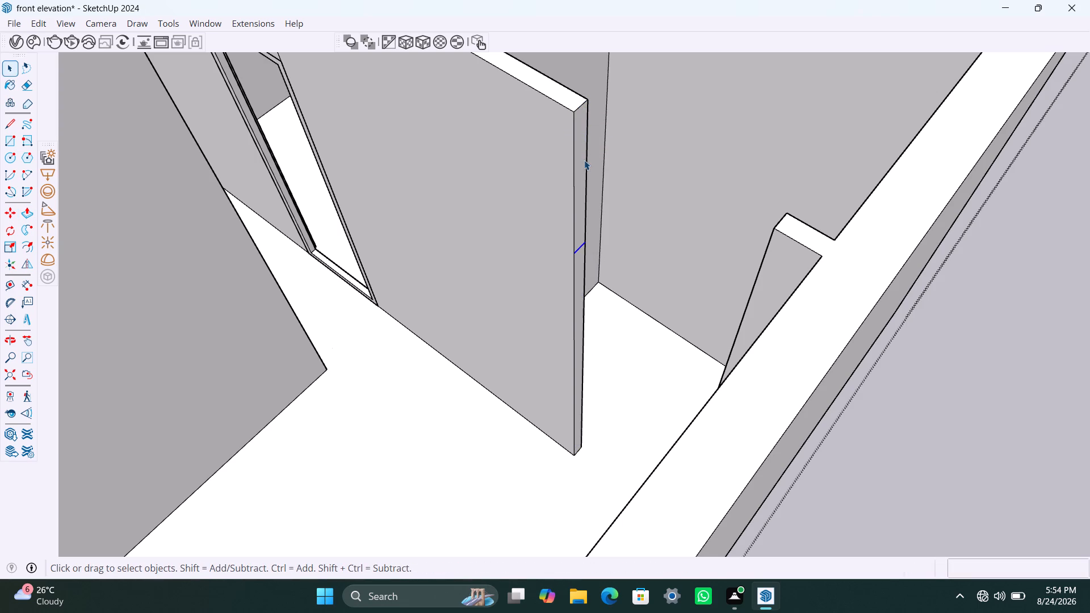
# Push/Pull the upper part of the partition's free end face, above the 3' mark, across to the opposite wall as the door head.
pyautogui.click(581, 163)
pyautogui.press('p')
pyautogui.click(581, 163)
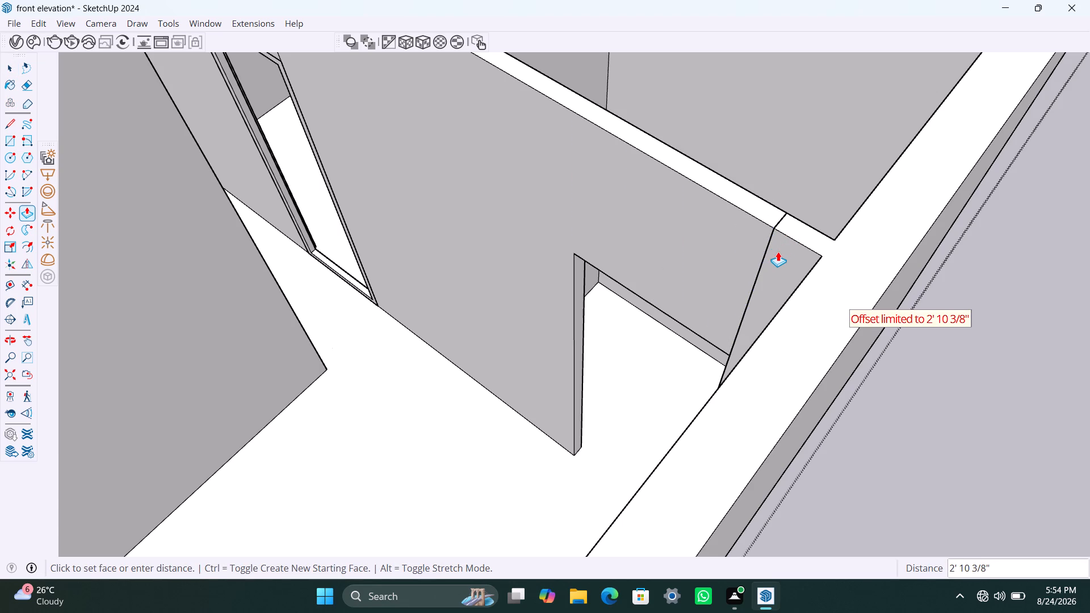
pyautogui.click(761, 259)
pyautogui.press('space')
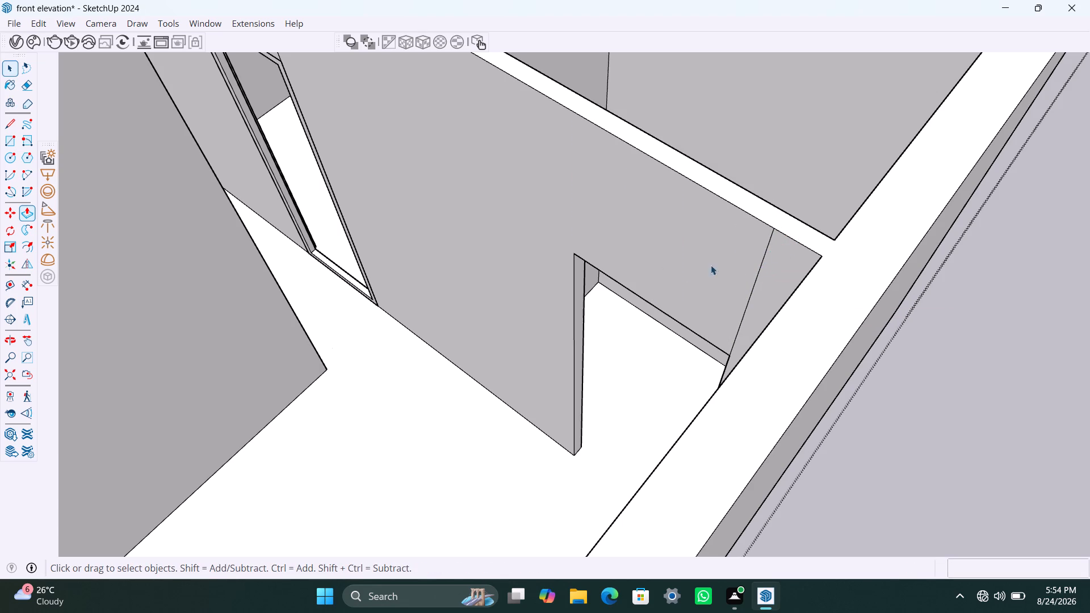
# Draw a rectangle filling the new doorway opening and make its face and edges a group.
pyautogui.scroll(-6, 679, 291)
pyautogui.moveTo(630, 316); pyautogui.dragTo(744, 340, button='middle')
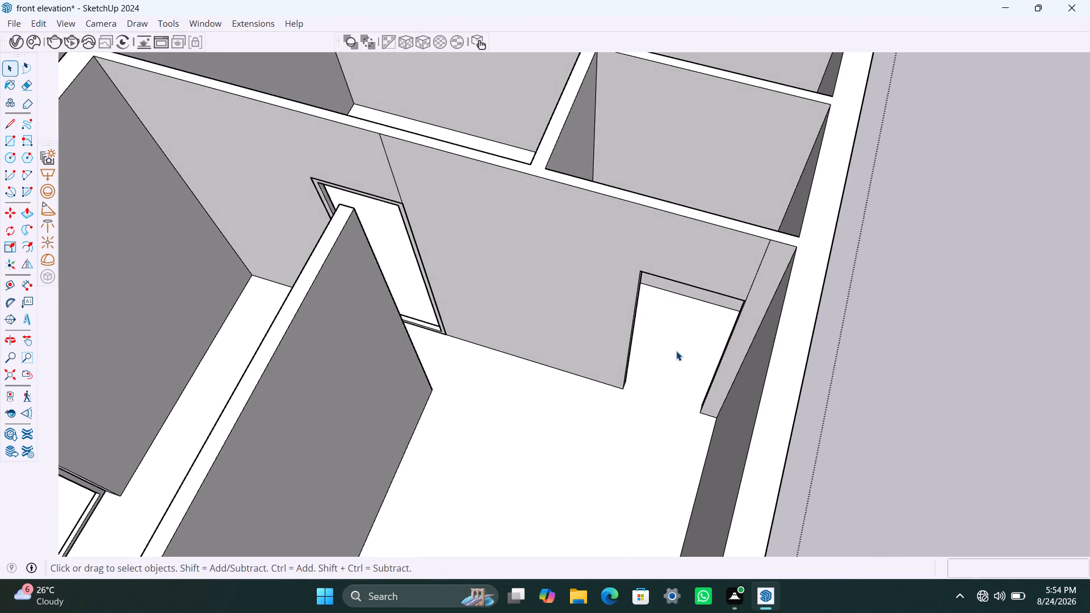
pyautogui.press('r')
pyautogui.click(644, 274)
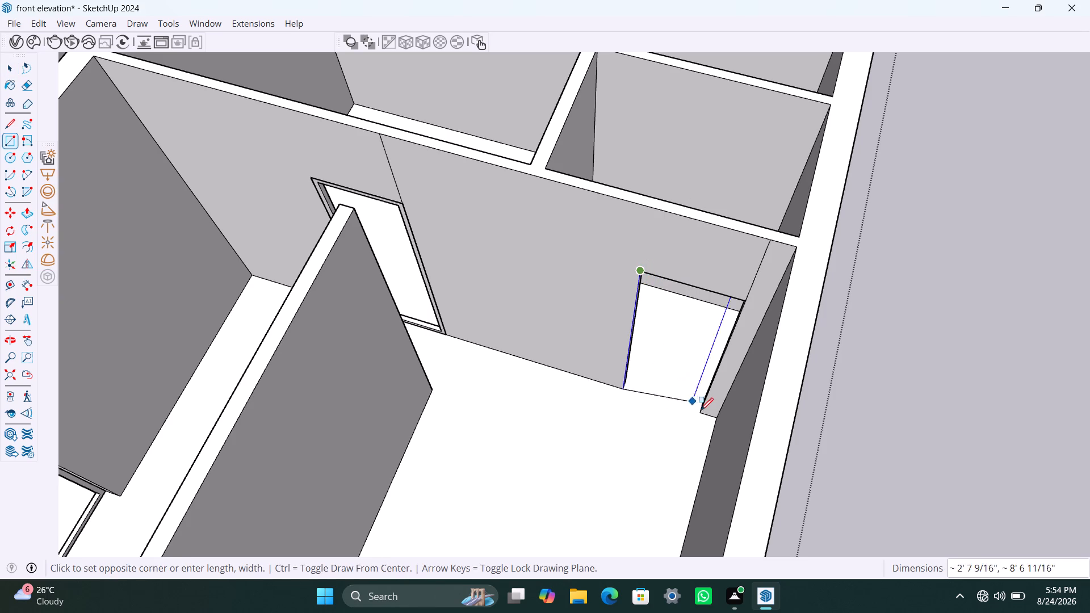
pyautogui.click(703, 412)
pyautogui.press('space')
pyautogui.doubleClick(687, 364)
pyautogui.rightClick(687, 364)
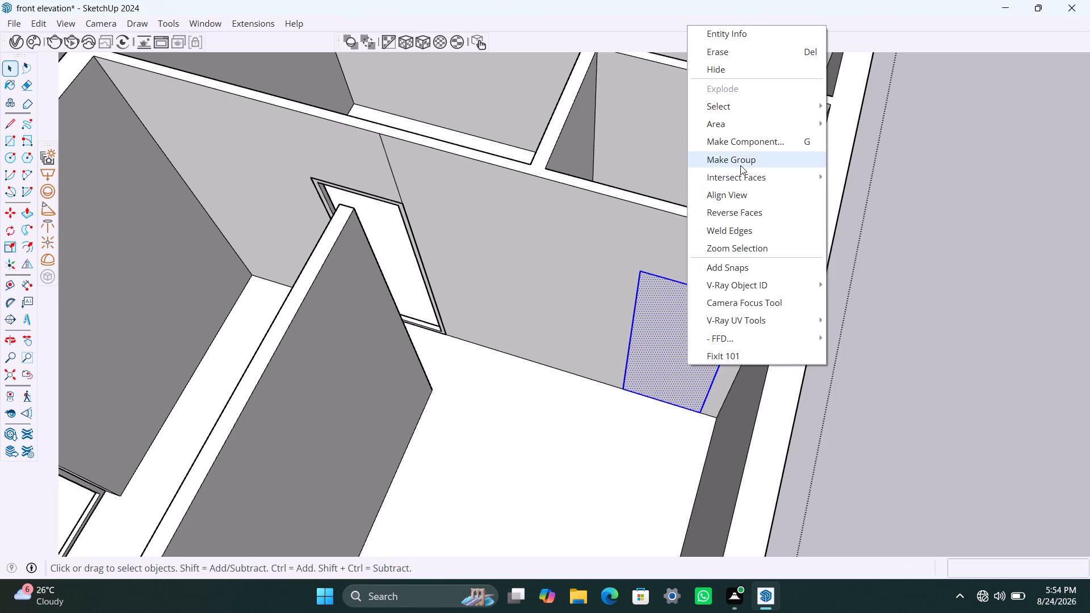
pyautogui.click(740, 165)
# Inside the new doorway group, offset the rectangle 2" inward and delete the inner face.
pyautogui.doubleClick(658, 356)
pyautogui.click(658, 353)
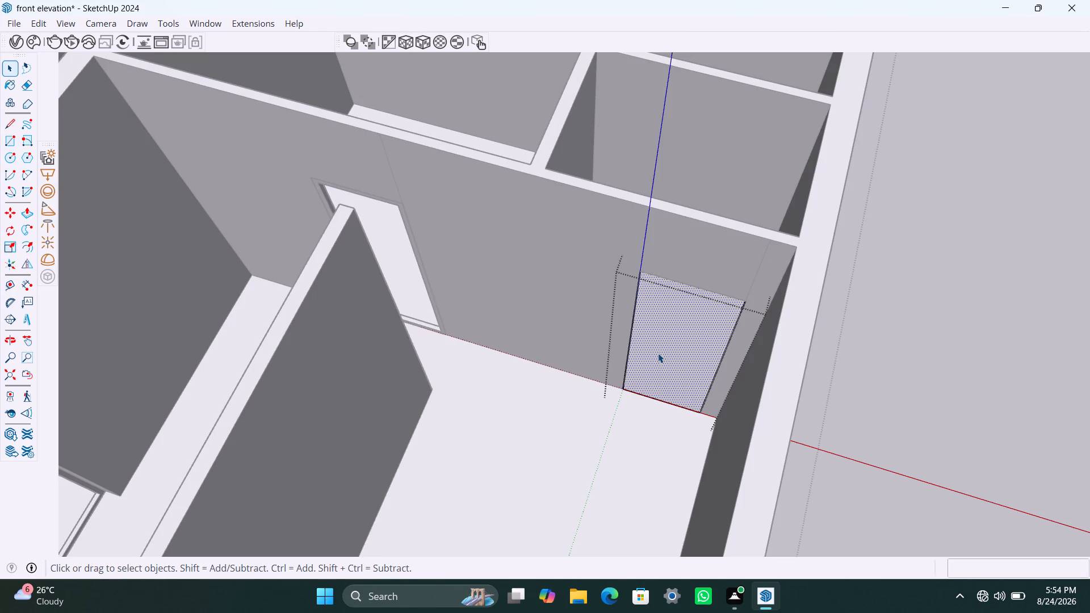
pyautogui.press('f')
pyautogui.click(648, 343)
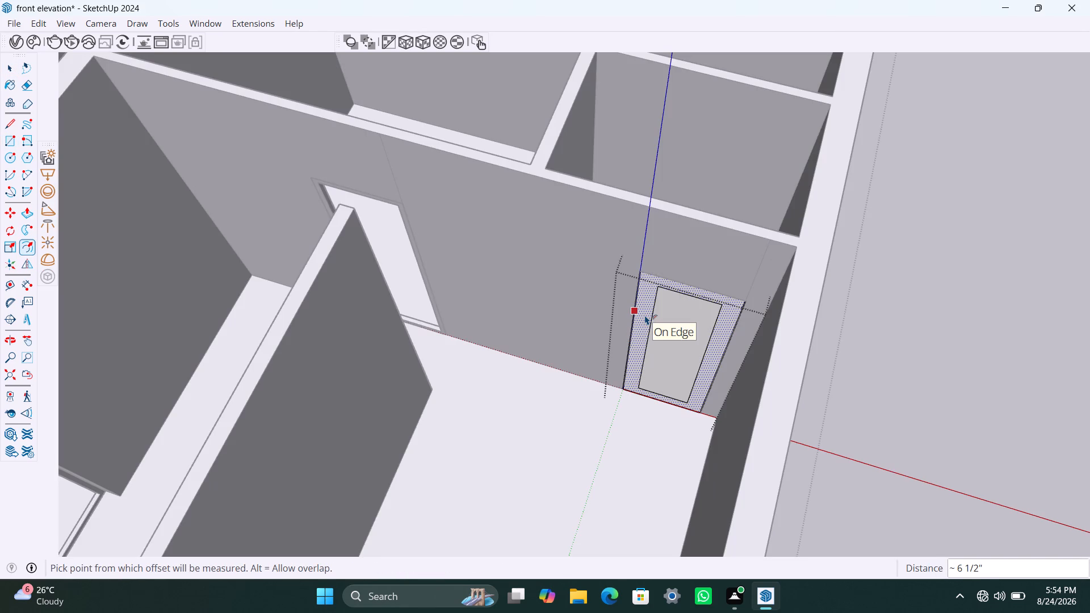
pyautogui.write('2"')
pyautogui.press('Return')
pyautogui.press('space')
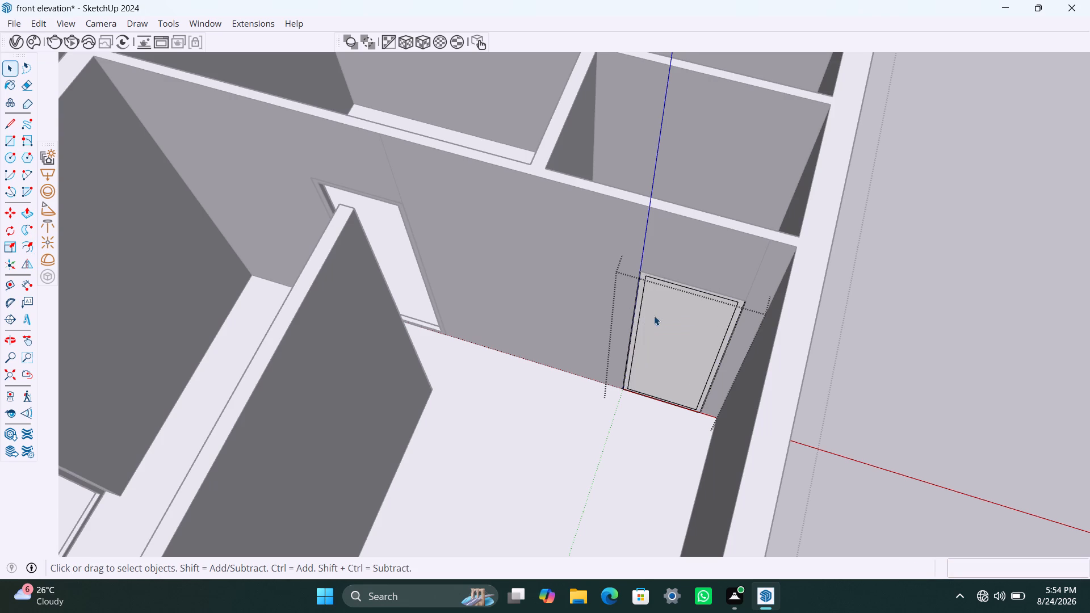
pyautogui.click(666, 318)
pyautogui.press('Delete')
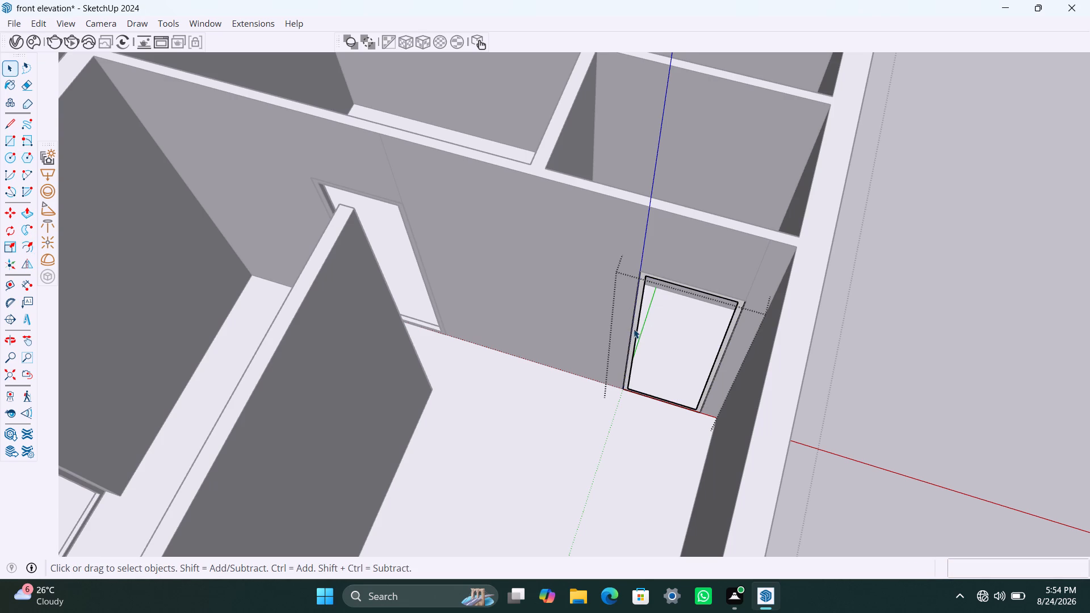
# Push/Pull the door frame face 2" and close the frame group.
pyautogui.click(634, 326)
pyautogui.click(636, 324)
pyautogui.scroll(4, 639, 320)
pyautogui.click(636, 296)
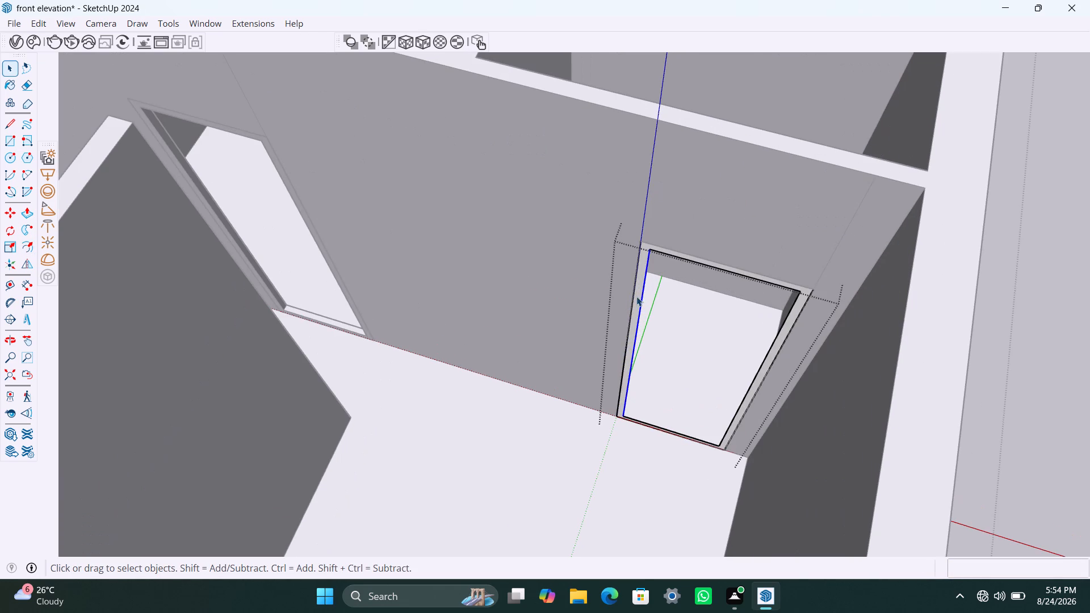
pyautogui.press('p')
pyautogui.click(638, 297)
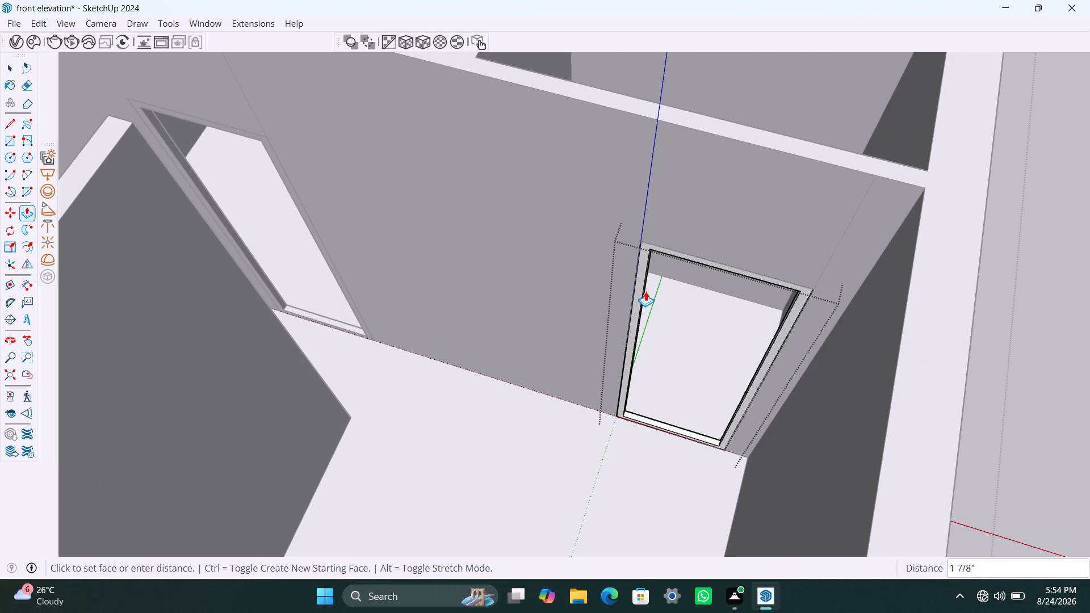
pyautogui.write('2"')
pyautogui.press('Return')
pyautogui.press('space')
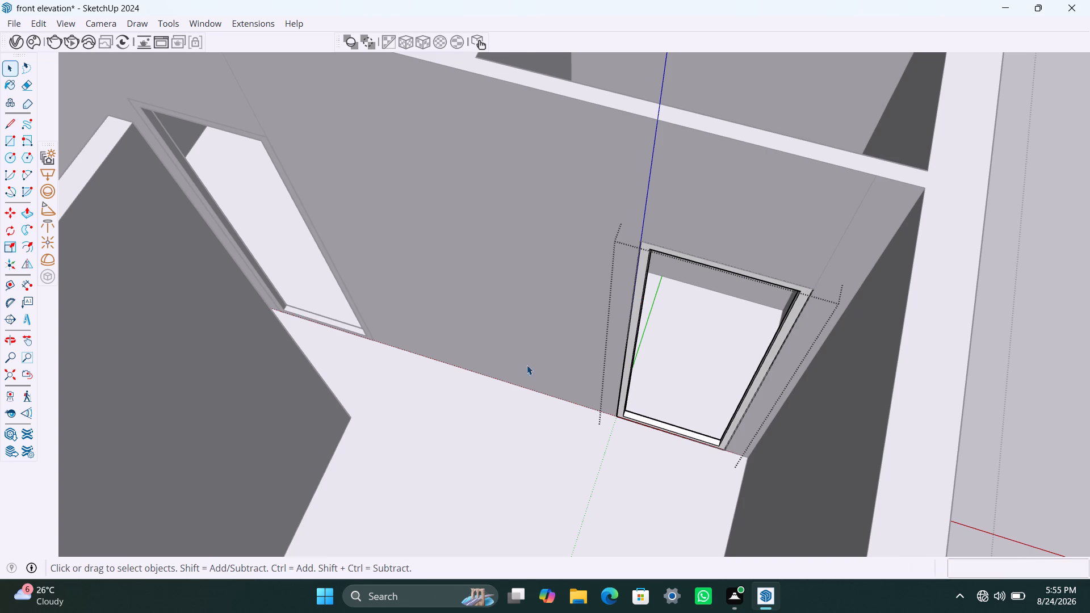
pyautogui.scroll(-11, 528, 372)
pyautogui.moveTo(425, 435); pyautogui.dragTo(941, 393, button='middle')
pyautogui.scroll(4, 695, 366)
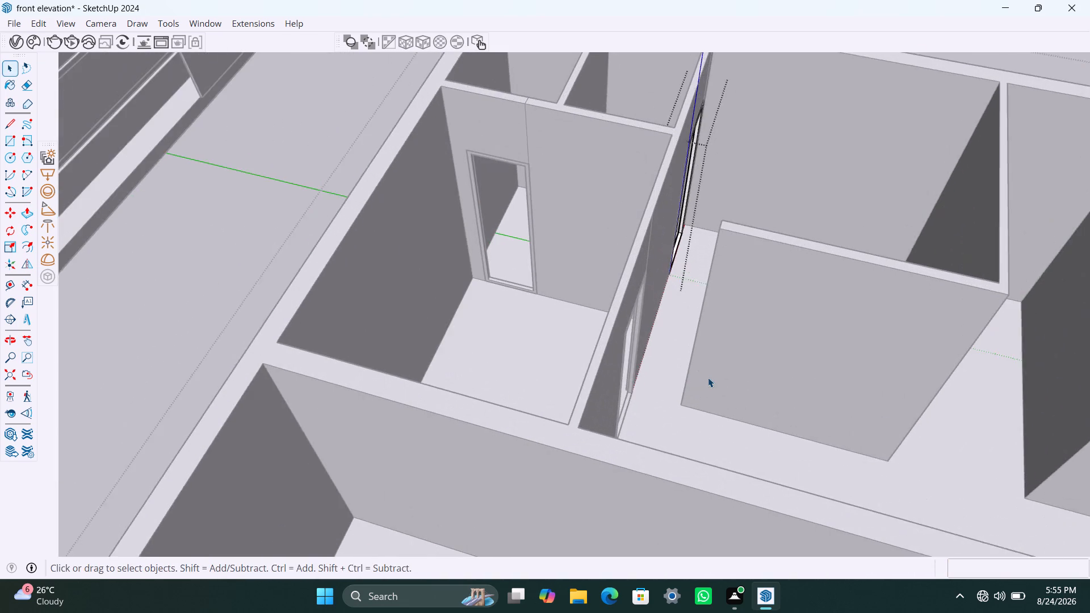
pyautogui.moveTo(713, 380); pyautogui.dragTo(739, 387, button='middle')
pyautogui.click(127, 231)
pyautogui.click(183, 255)
# Push/Pull the free end face of the neighbouring room's perpendicular partition back about 1' 1 7/16" to widen its opening.
pyautogui.scroll(-2, 606, 395)
pyautogui.moveTo(651, 402); pyautogui.dragTo(765, 415, button='middle')
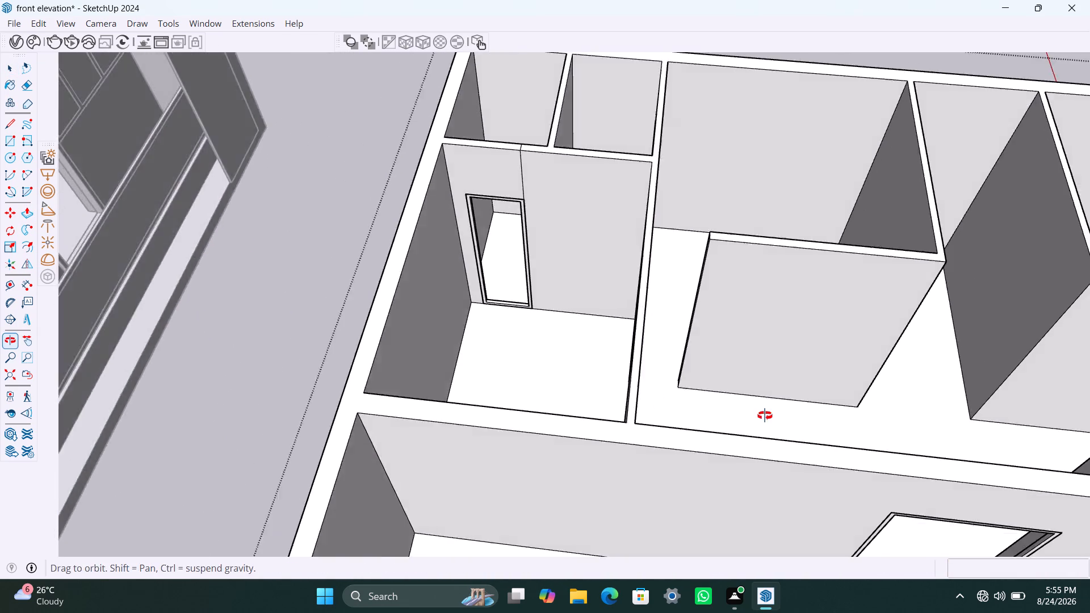
pyautogui.moveTo(765, 415); pyautogui.dragTo(771, 417, button='middle')
pyautogui.scroll(6, 699, 329)
pyautogui.click(685, 270)
pyautogui.tripleClick(685, 270)
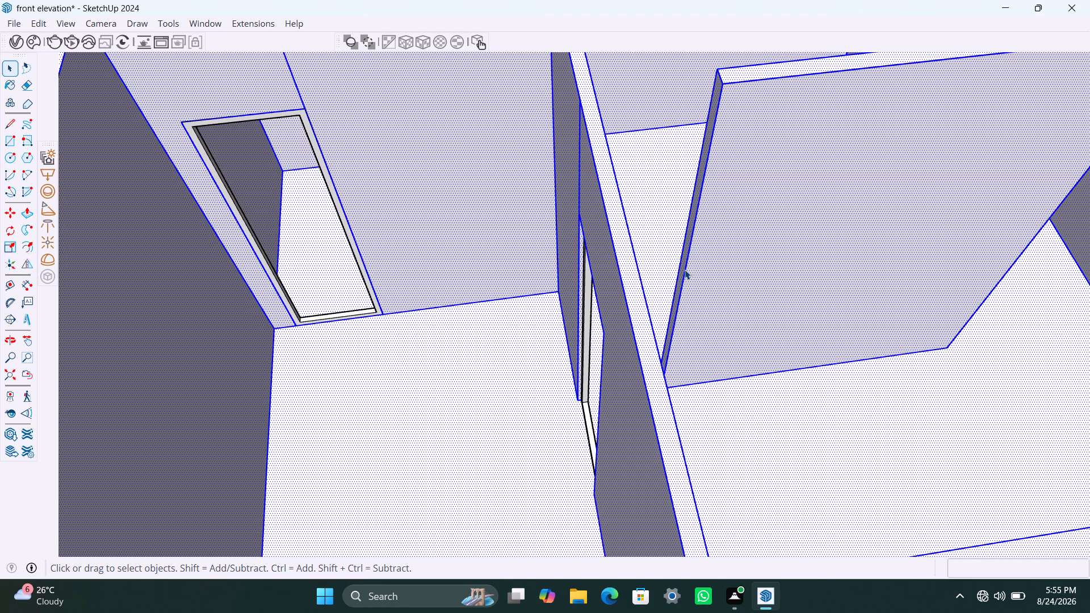
pyautogui.click(685, 268)
pyautogui.click(710, 268)
pyautogui.click(679, 266)
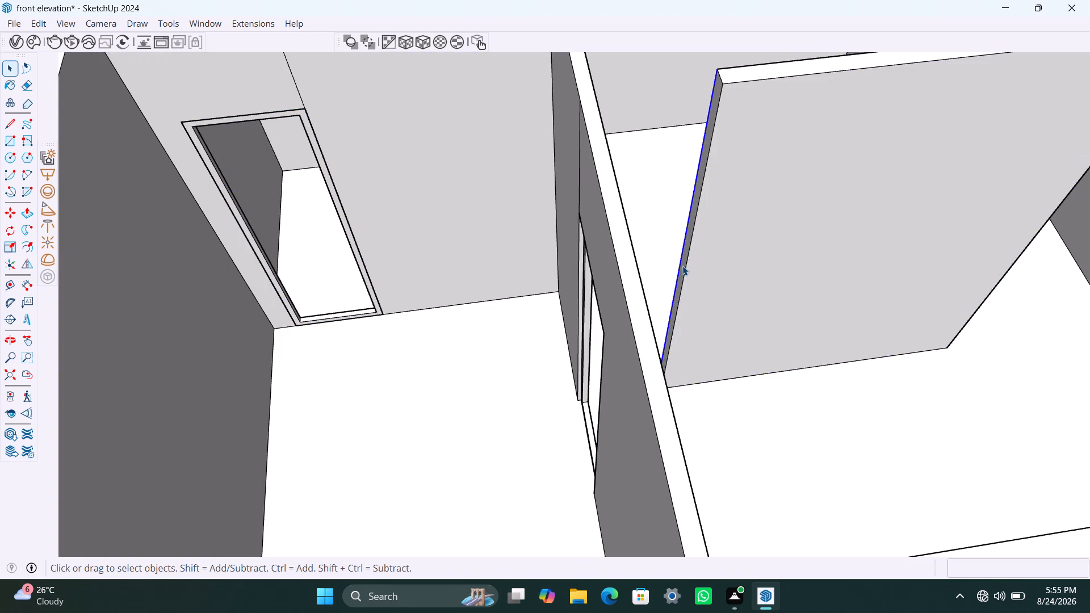
pyautogui.scroll(4, 682, 266)
pyautogui.click(690, 249)
pyautogui.click(688, 250)
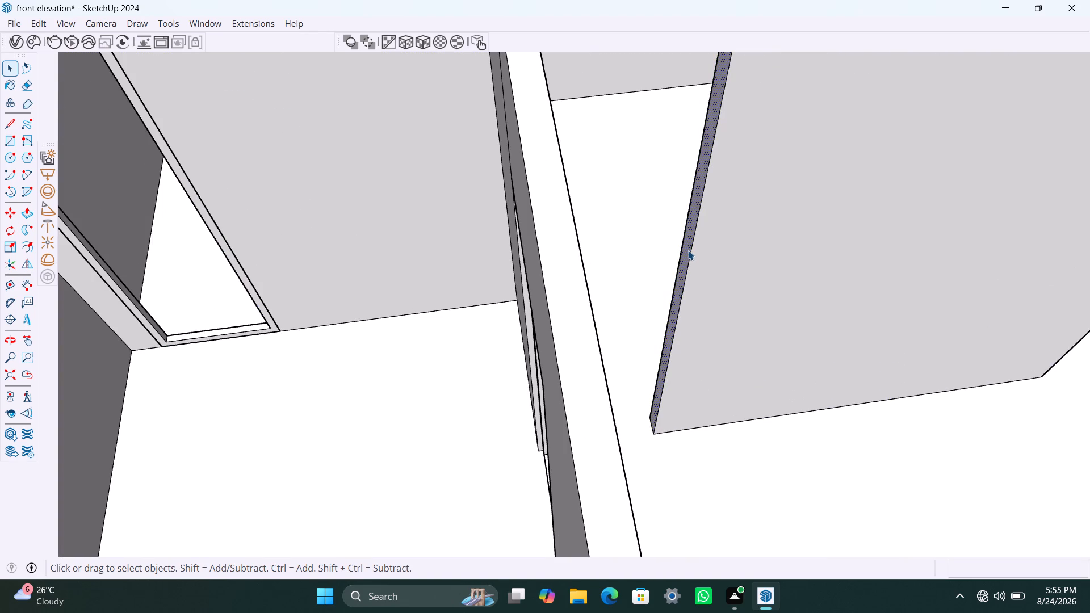
pyautogui.press('p')
pyautogui.click(688, 250)
pyautogui.click(762, 253)
pyautogui.press('space')
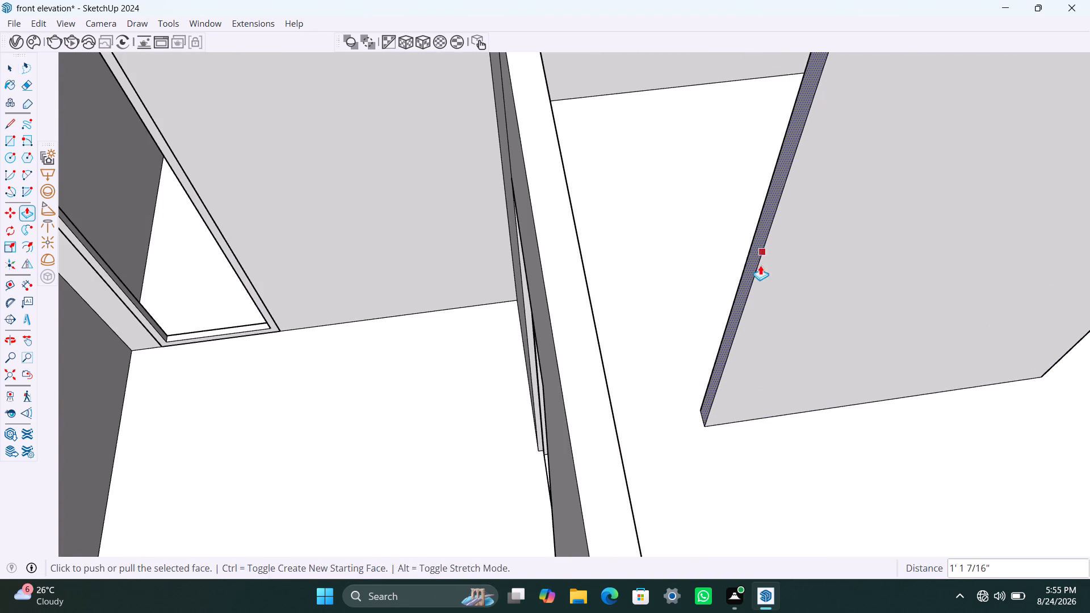
# Copy the top edge of that partition's free end face 3' straight down to mark the door head.
pyautogui.scroll(-4, 749, 385)
pyautogui.moveTo(731, 402); pyautogui.dragTo(621, 383, button='middle')
pyautogui.scroll(-3, 672, 362)
pyautogui.moveTo(676, 337); pyautogui.dragTo(677, 395, button='middle')
pyautogui.scroll(3, 673, 324)
pyautogui.moveTo(691, 375); pyautogui.dragTo(764, 384, button='middle')
pyautogui.scroll(4, 717, 322)
pyautogui.click(696, 312)
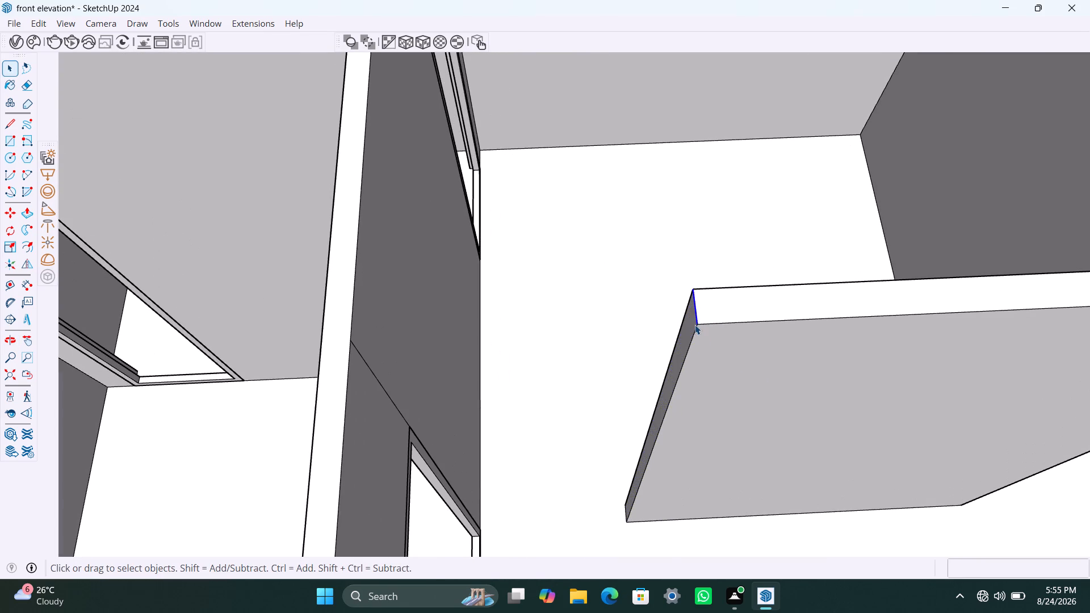
pyautogui.press('m')
pyautogui.click(696, 333)
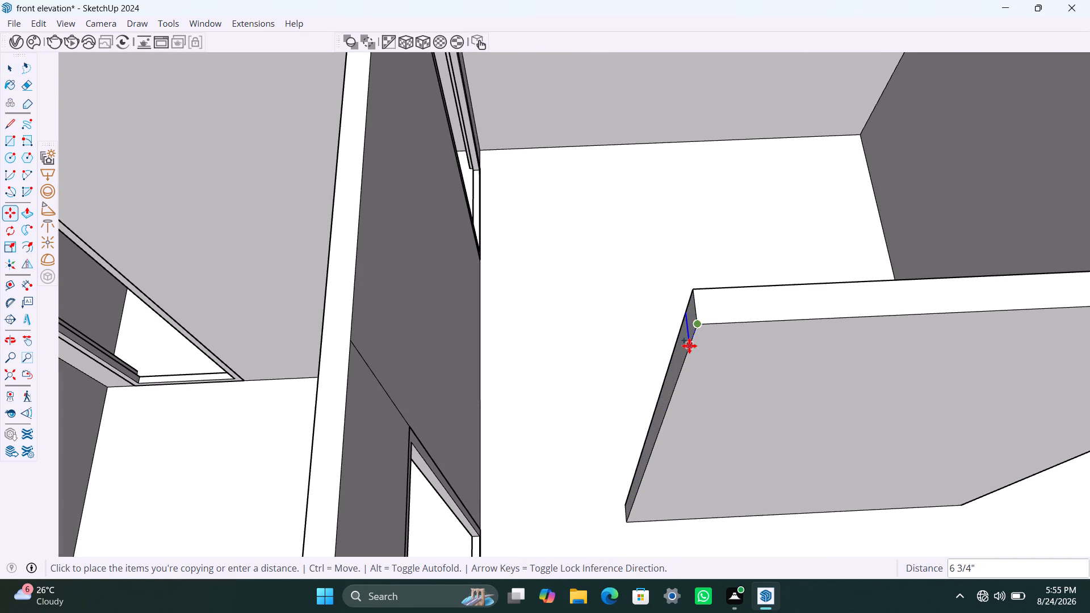
pyautogui.write("3'")
pyautogui.press('Return')
pyautogui.press('space')
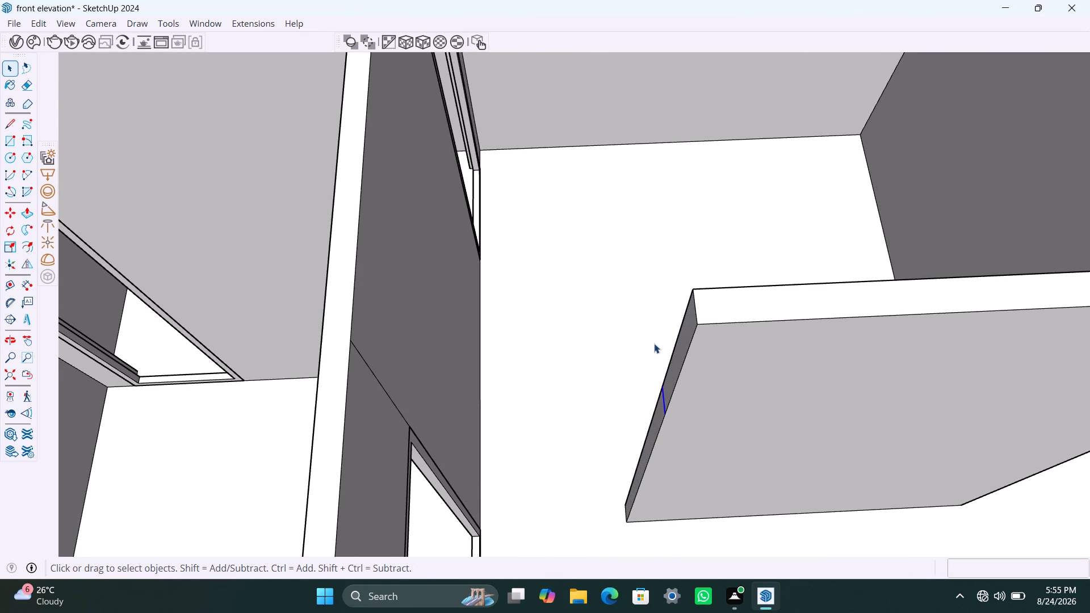
# Push/Pull the end face portion above the 3' mark across to the adjoining wall to close the wall over the doorway.
pyautogui.click(677, 359)
pyautogui.press('p')
pyautogui.click(679, 360)
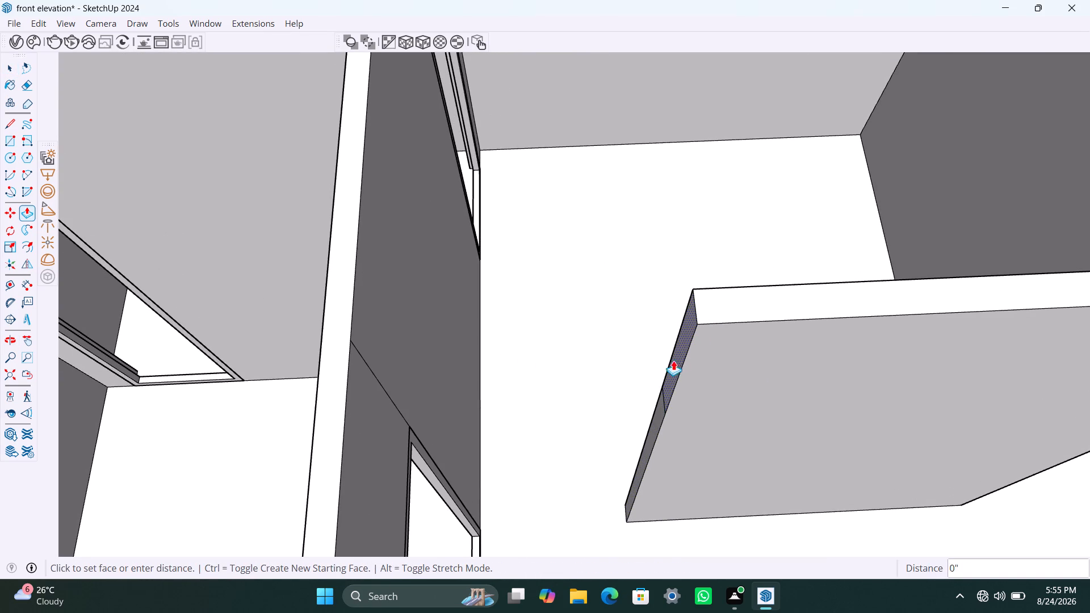
pyautogui.click(371, 355)
pyautogui.press('space')
# Draw a rectangle filling the doorway beside the adjoining wall and make its face and edges a group.
pyautogui.scroll(-8, 513, 376)
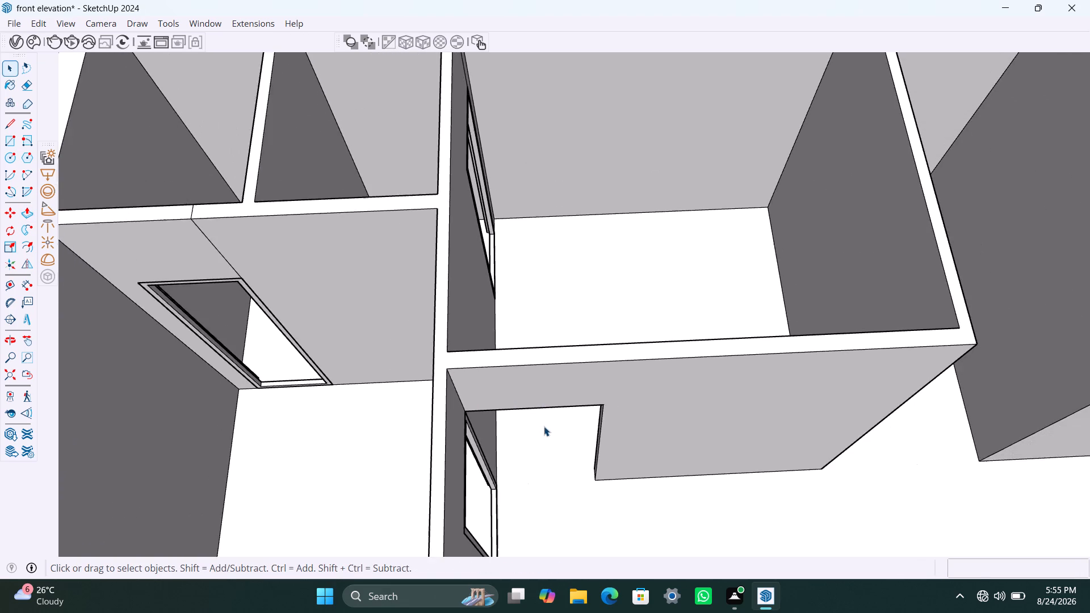
pyautogui.moveTo(544, 427); pyautogui.dragTo(513, 363, button='middle')
pyautogui.press('r')
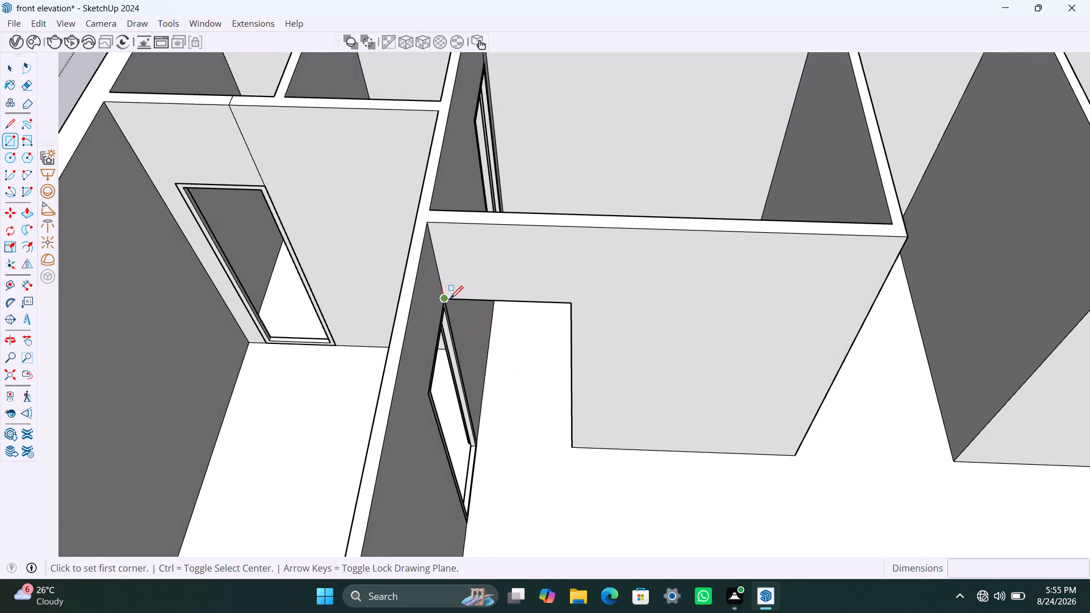
pyautogui.click(450, 299)
pyautogui.click(572, 450)
pyautogui.press('space')
pyautogui.tripleClick(536, 412)
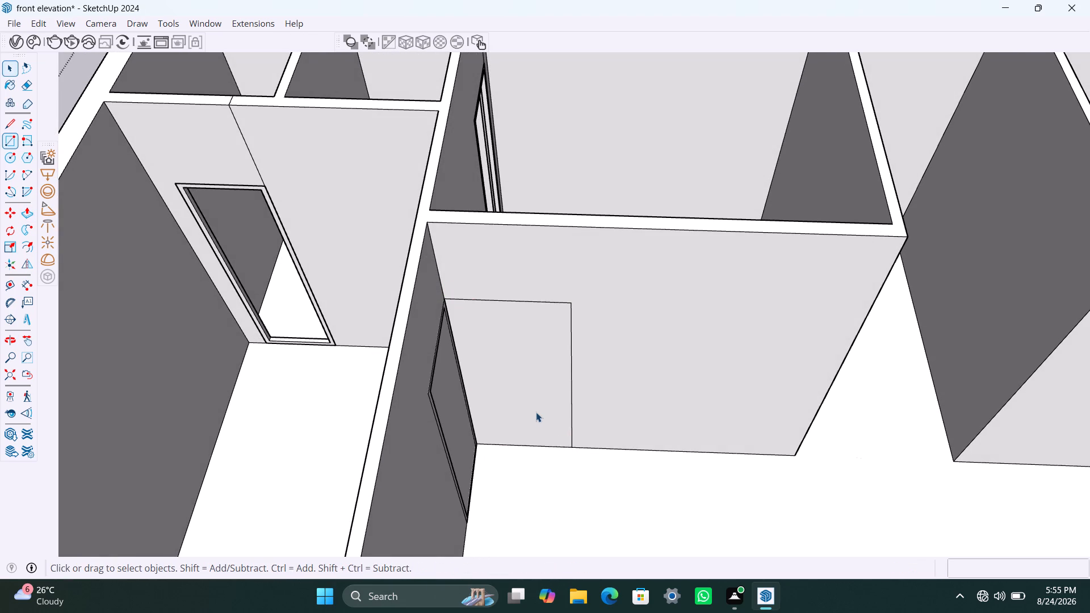
pyautogui.rightClick(536, 412)
pyautogui.tripleClick(507, 404)
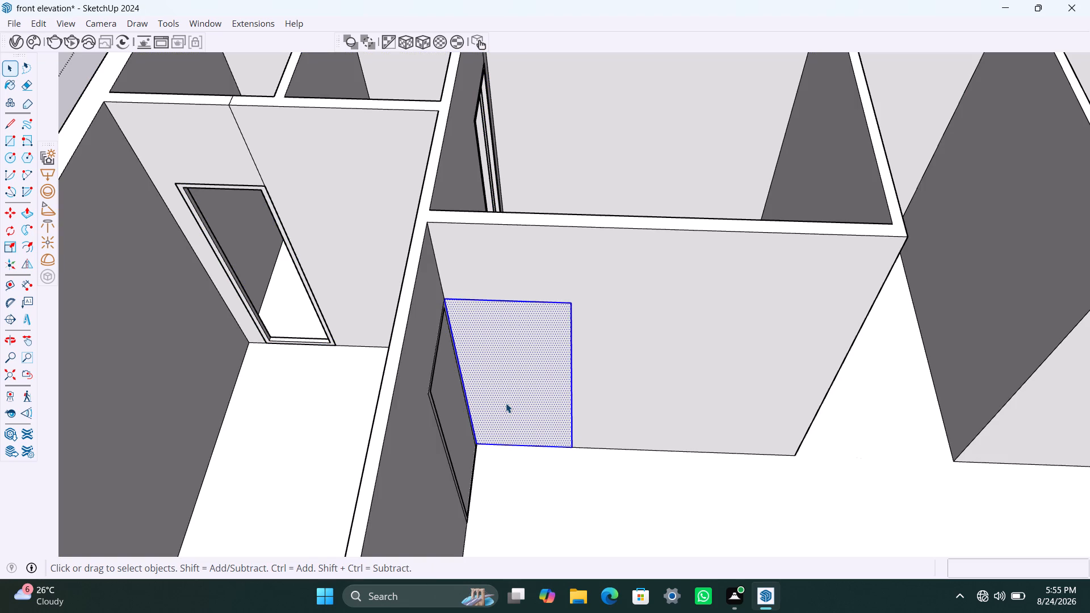
pyautogui.rightClick(506, 403)
pyautogui.click(585, 203)
# Inside this doorway's group, offset the rectangle 2" inward and delete the inner face.
pyautogui.click(506, 429)
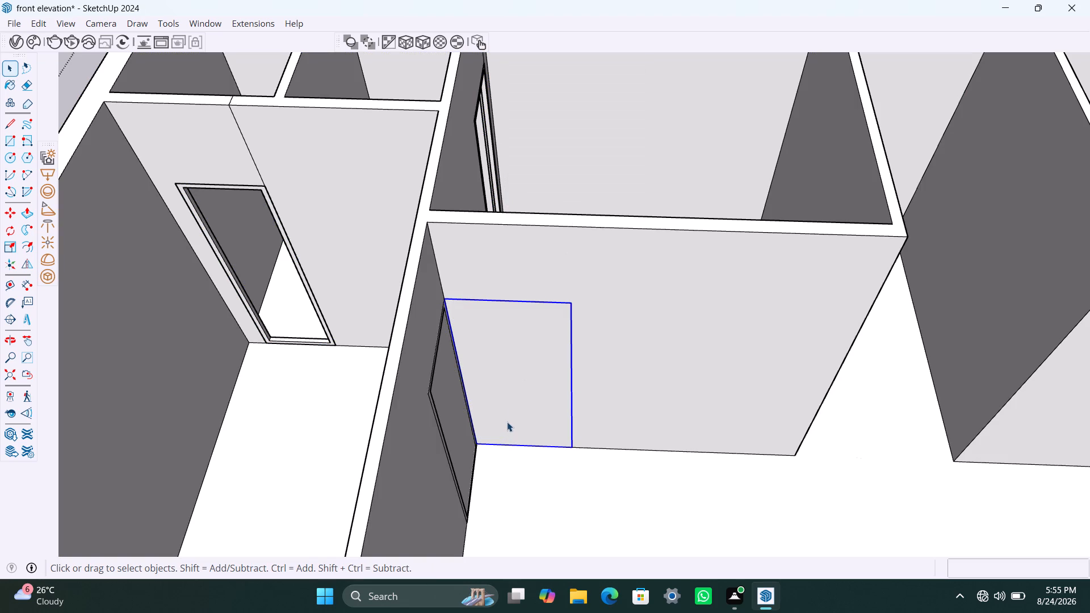
pyautogui.click(507, 422)
pyautogui.click(508, 418)
pyautogui.press('f')
pyautogui.press('space')
pyautogui.tripleClick(488, 389)
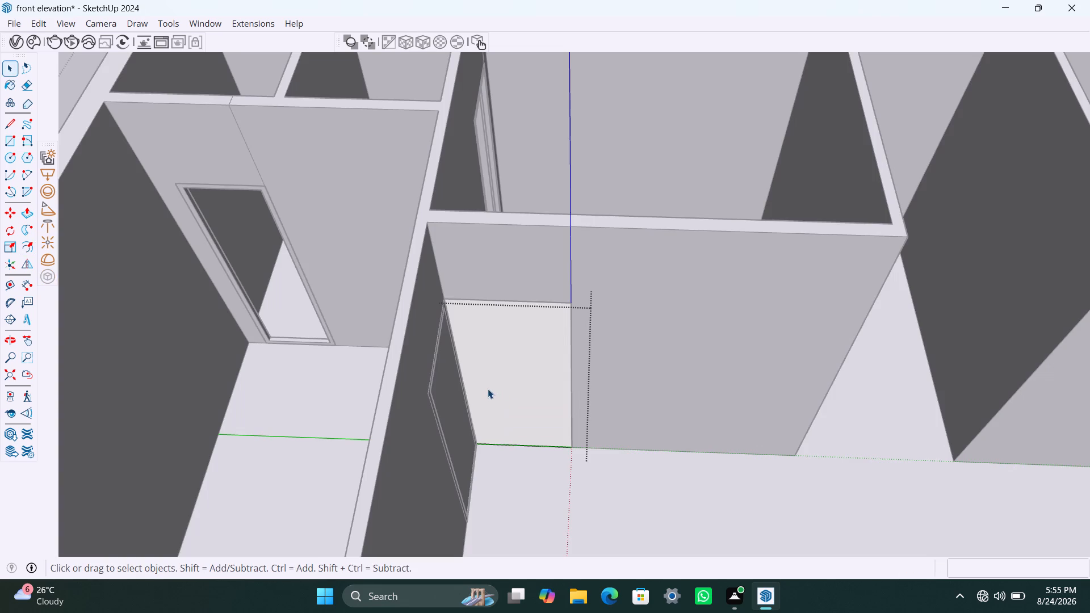
pyautogui.press('f')
pyautogui.moveTo(488, 389); pyautogui.dragTo(488, 384)
pyautogui.write('2"')
pyautogui.press('Return')
pyautogui.press('space')
pyautogui.click(483, 360)
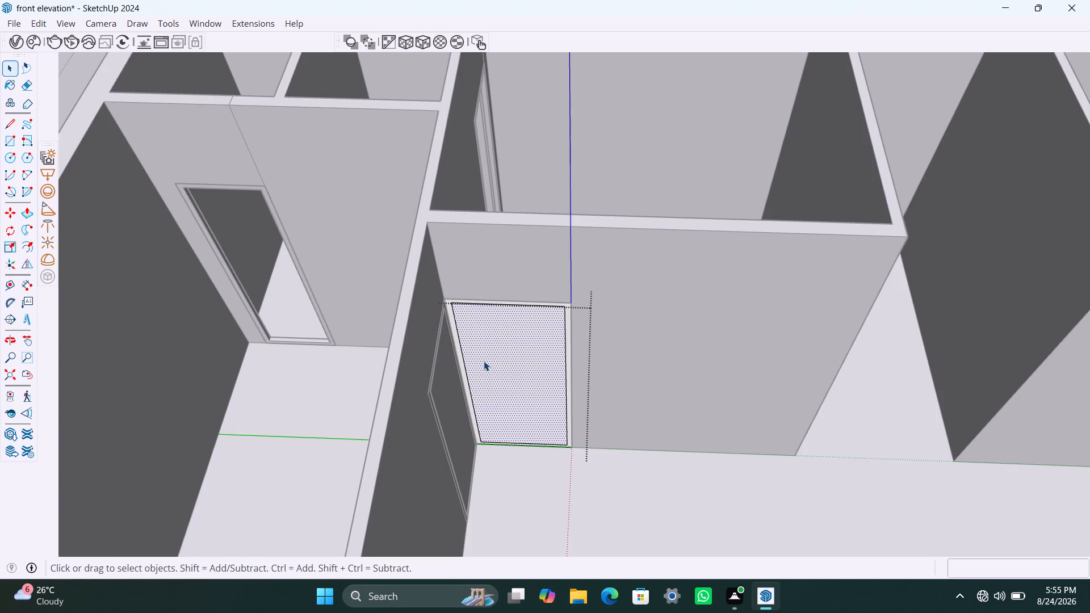
pyautogui.press('Delete')
# Push/Pull this door frame's face 2" and close the frame group.
pyautogui.scroll(5, 468, 381)
pyautogui.click(461, 365)
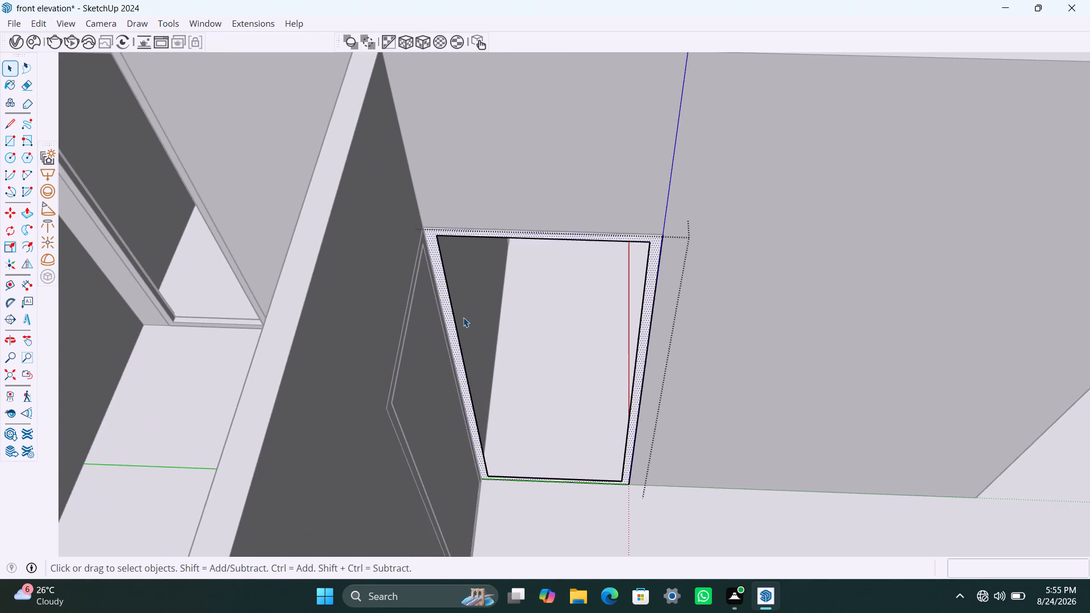
pyautogui.press('p')
pyautogui.click(463, 317)
pyautogui.write('2"')
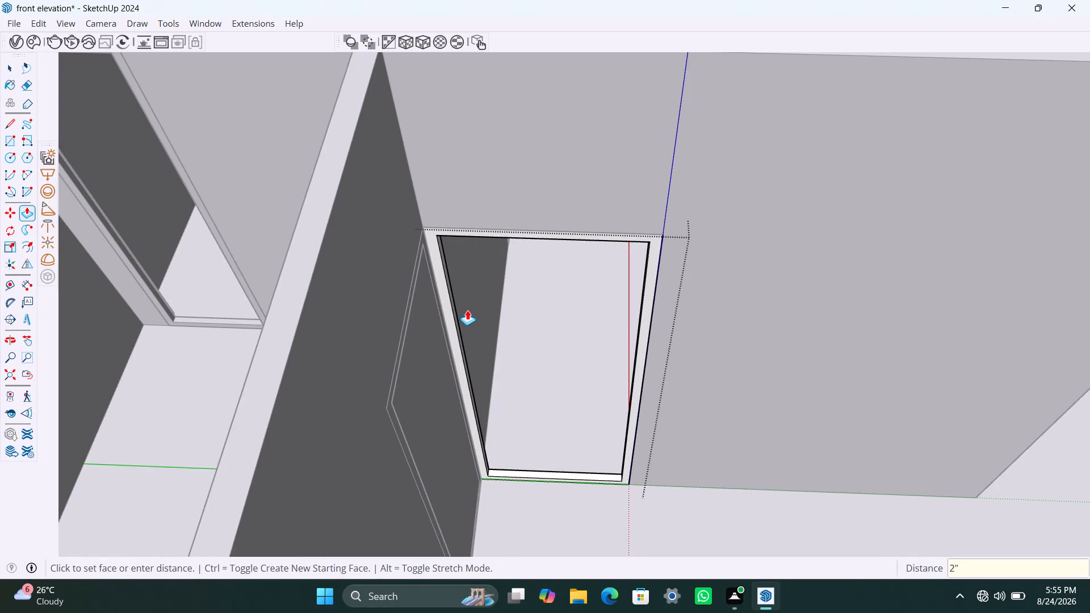
pyautogui.press('Return')
pyautogui.press('space')
pyautogui.click(566, 493)
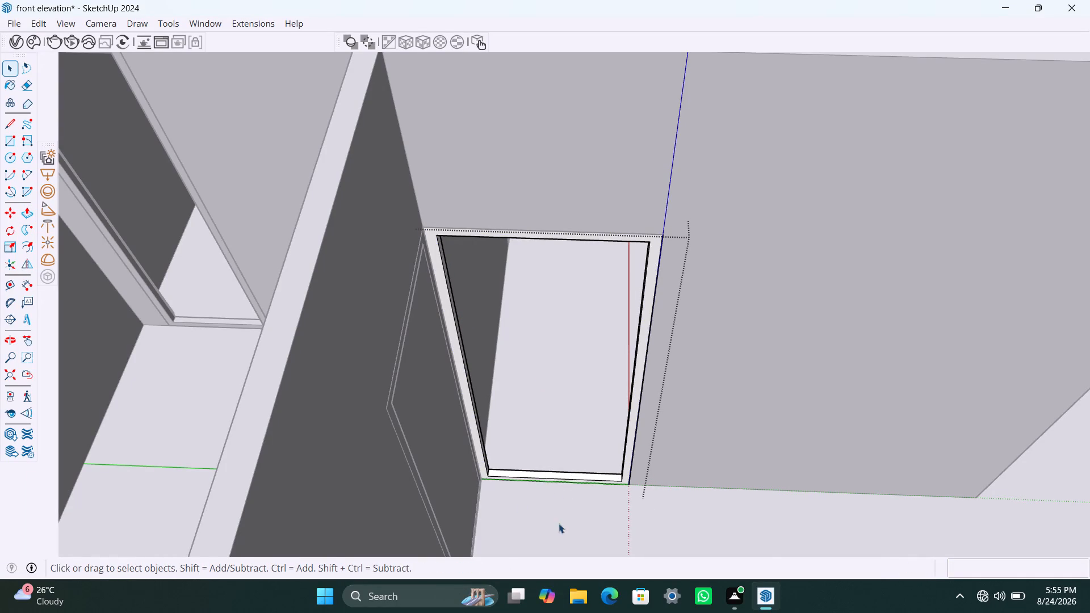
pyautogui.tripleClick(559, 523)
# Delete the stray face filling the framed door opening in the adjoining wall next to the new frame.
pyautogui.click(443, 486)
pyautogui.moveTo(451, 486); pyautogui.dragTo(508, 451)
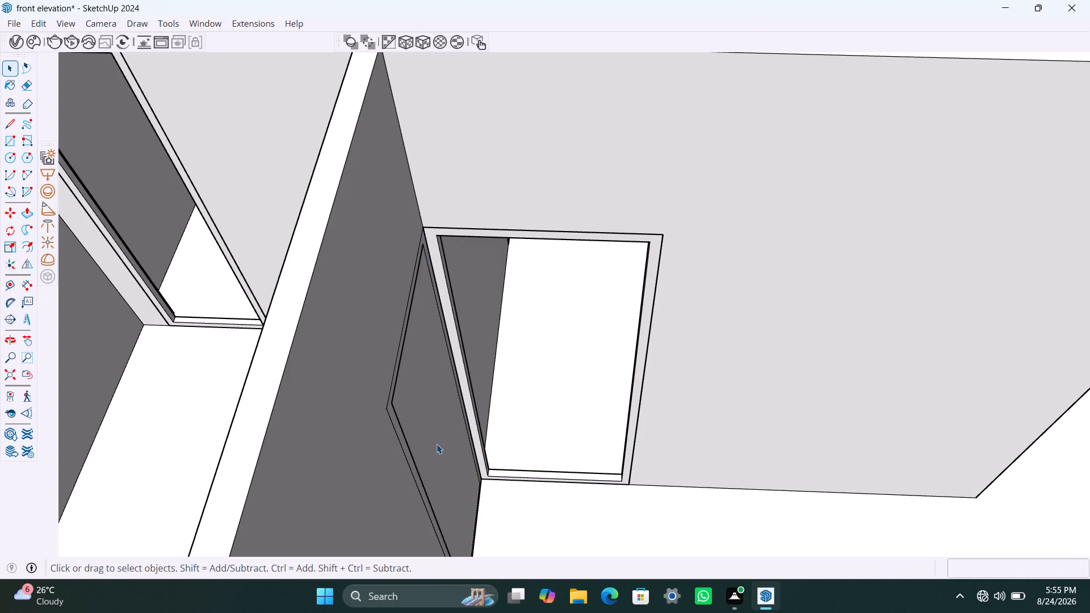
pyautogui.click(437, 444)
pyautogui.press('Delete')
pyautogui.scroll(-15, 525, 482)
pyautogui.scroll(4, 504, 499)
pyautogui.moveTo(586, 506); pyautogui.dragTo(487, 517, button='middle')
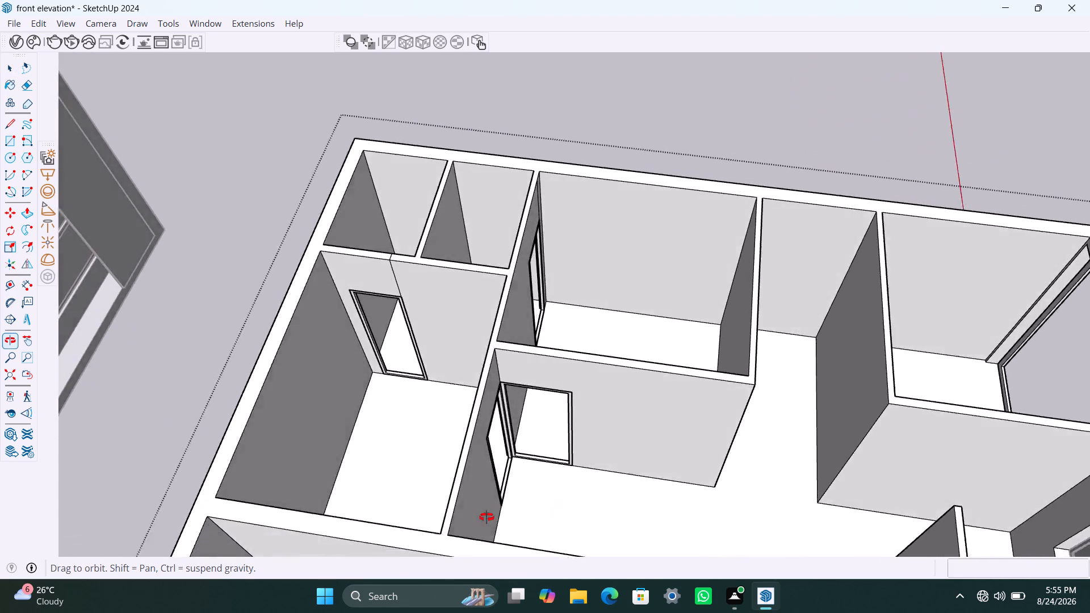
# Finish editing the door frames in the bottom storey and save the model.
pyautogui.moveTo(487, 517); pyautogui.dragTo(255, 465, button='middle')
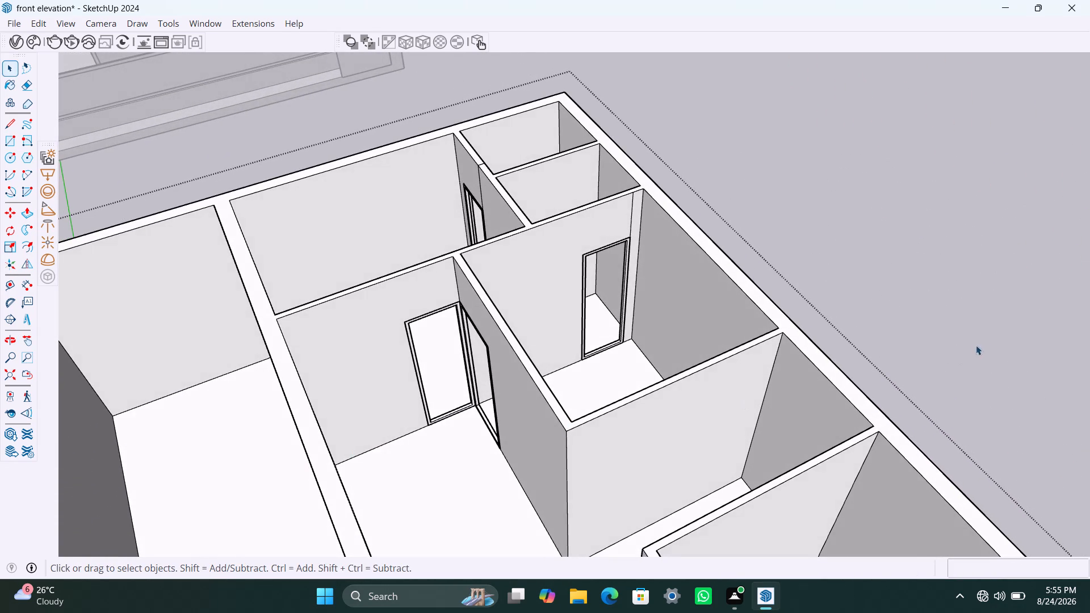
pyautogui.click(1010, 330)
pyautogui.scroll(-16, 643, 499)
pyautogui.moveTo(653, 425); pyautogui.dragTo(624, 427, button='middle')
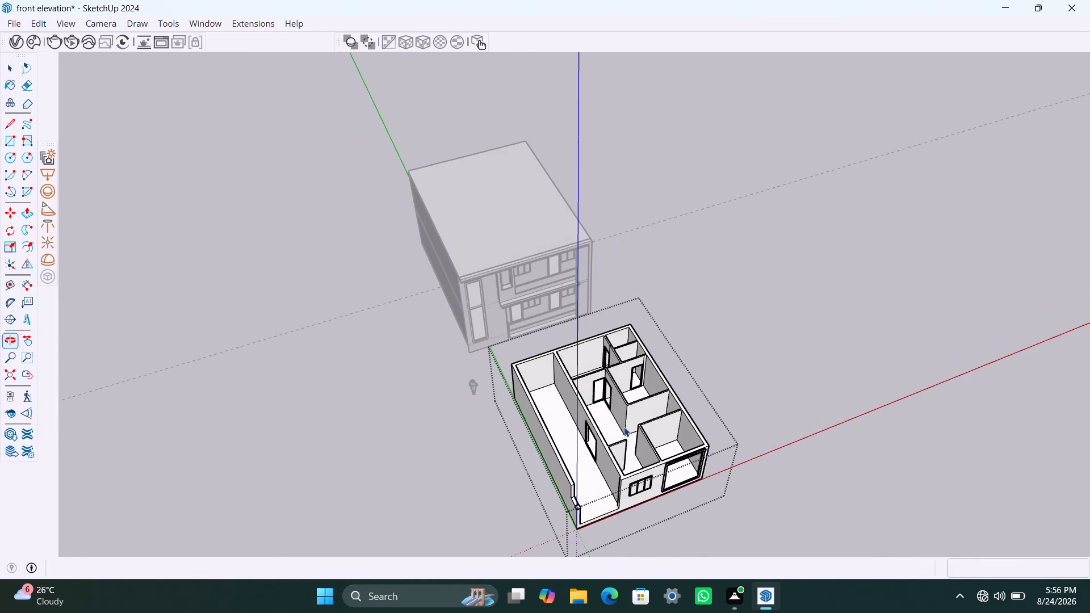
pyautogui.hotkey('ctrl', 's')
# Close the detached bottom storey's group and run the FixIt 101 cleanup on the whole group three times.
pyautogui.scroll(3, 660, 480)
pyautogui.moveTo(614, 500); pyautogui.dragTo(724, 503, button='middle')
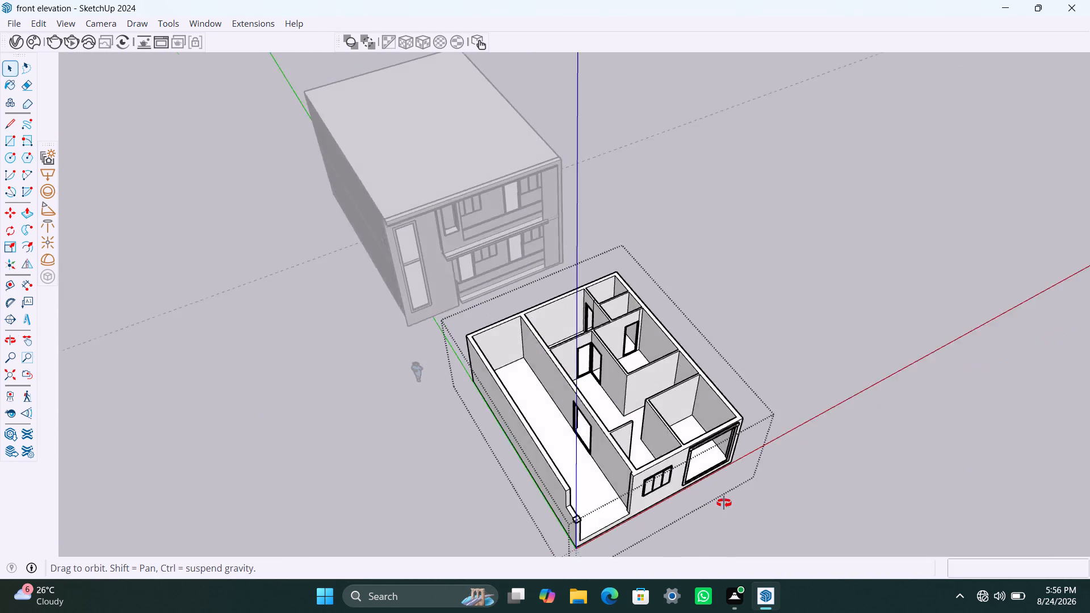
pyautogui.moveTo(724, 503); pyautogui.dragTo(727, 502, button='middle')
pyautogui.moveTo(772, 476); pyautogui.dragTo(666, 478, button='middle')
pyautogui.click(842, 362)
pyautogui.moveTo(448, 328); pyautogui.dragTo(877, 512)
pyautogui.click(646, 492)
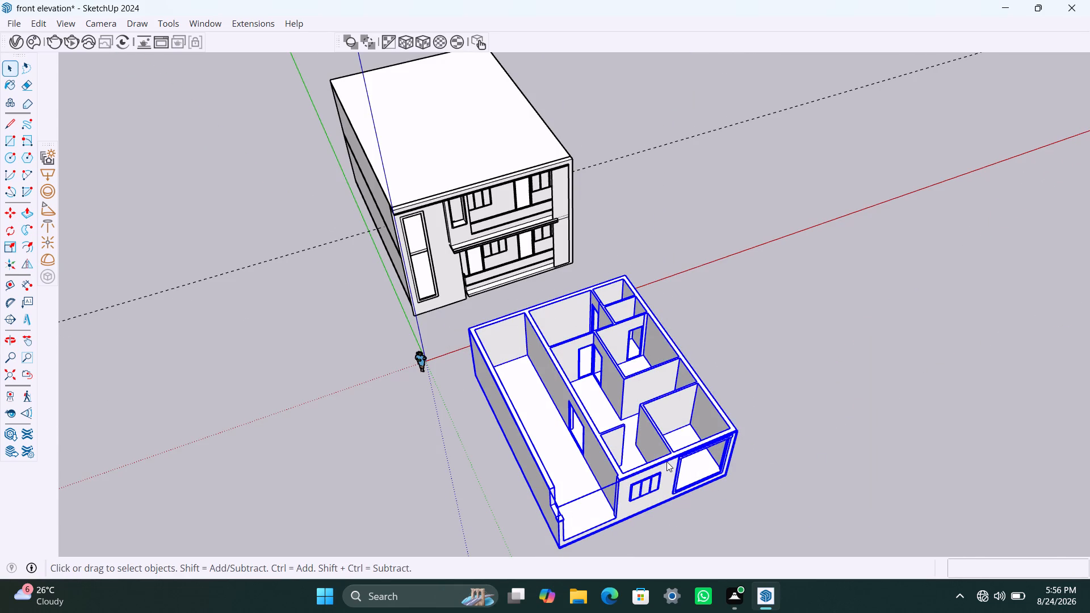
pyautogui.rightClick(666, 461)
pyautogui.click(715, 427)
pyautogui.click(588, 361)
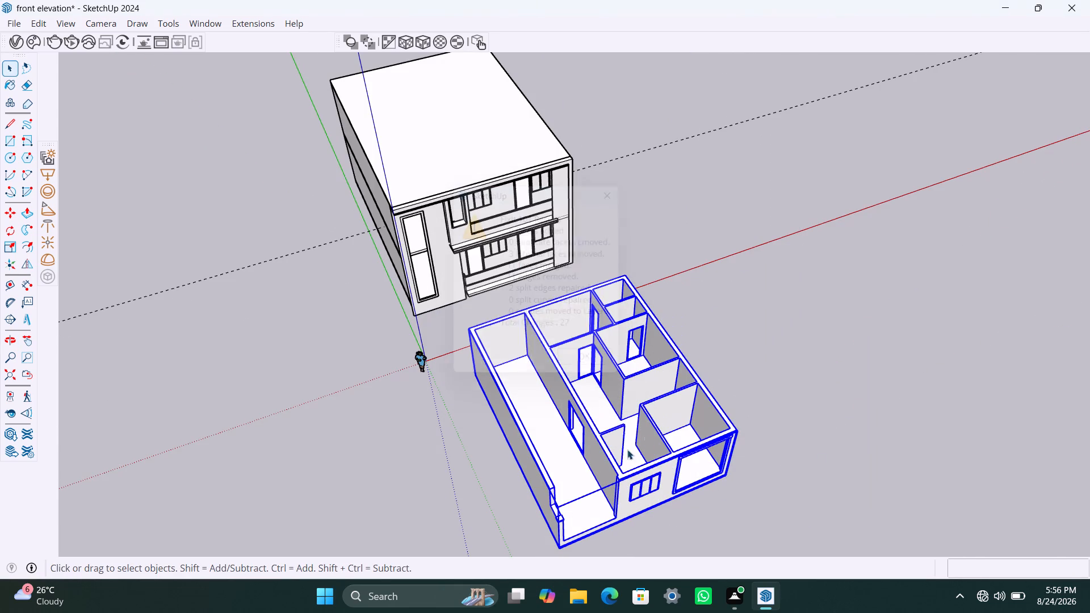
pyautogui.click(593, 468)
pyautogui.rightClick(608, 471)
pyautogui.click(646, 444)
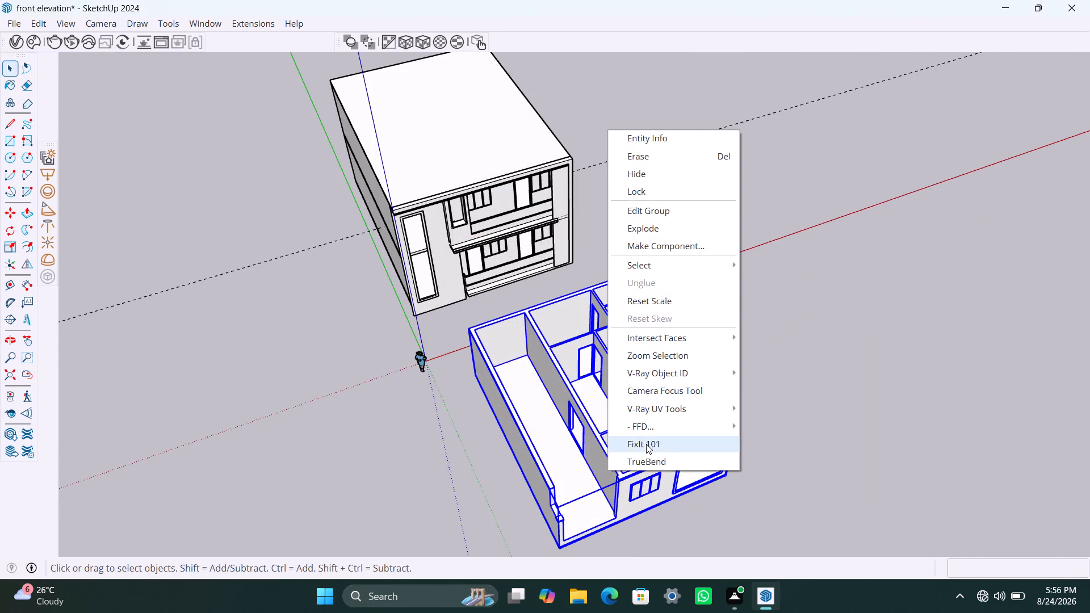
pyautogui.click(589, 363)
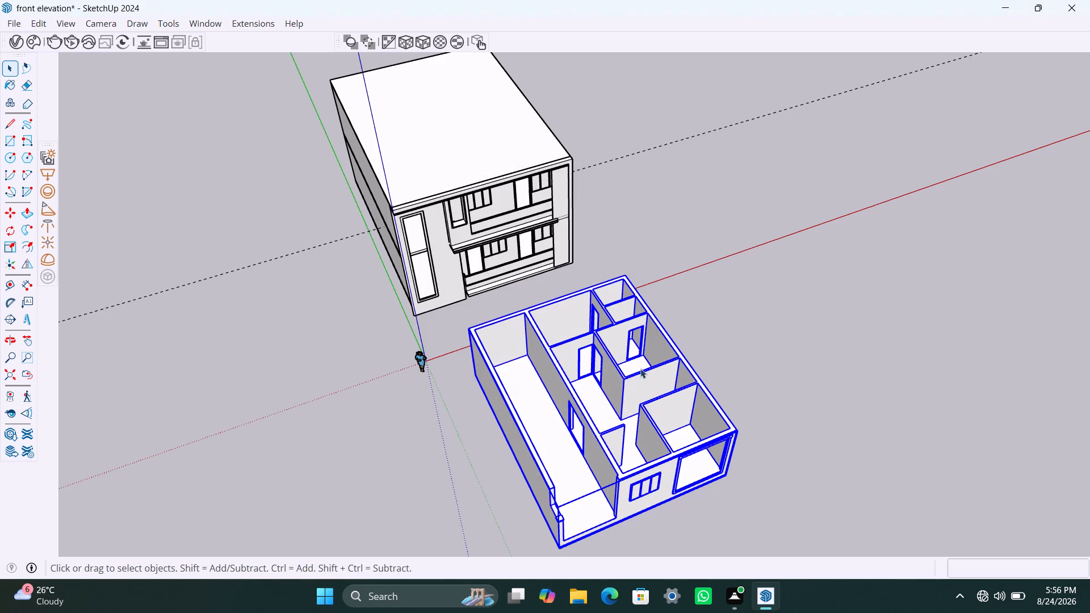
pyautogui.click(640, 368)
pyautogui.rightClick(649, 381)
pyautogui.click(672, 354)
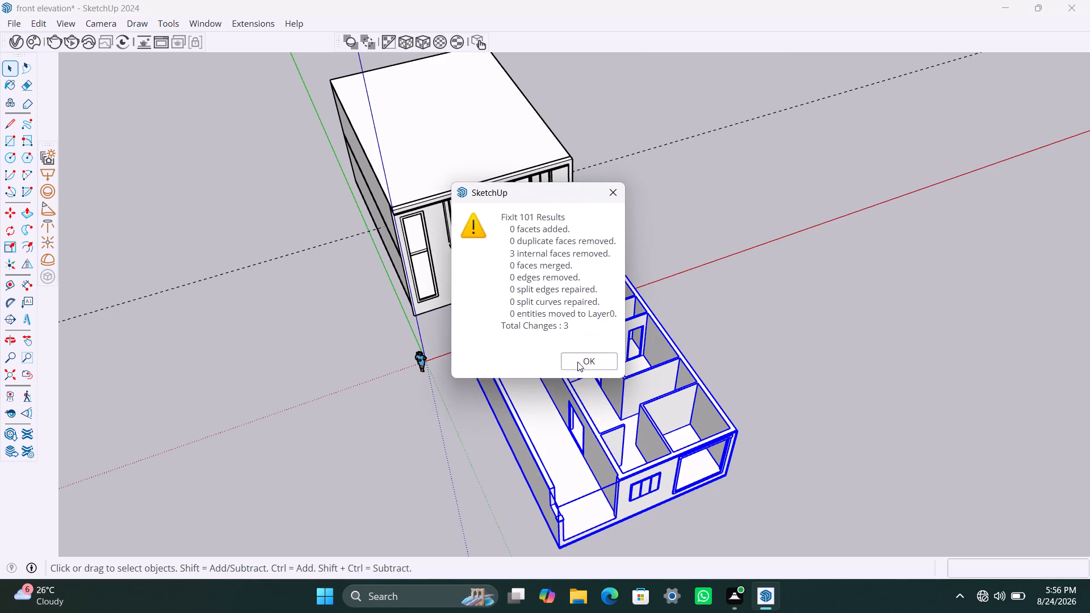
pyautogui.click(577, 362)
pyautogui.click(804, 387)
# Move the detached bottom storey back beneath the two upper storeys, aligning its top rear corner with the underside corner above.
pyautogui.scroll(-4, 772, 510)
pyautogui.moveTo(759, 509); pyautogui.dragTo(618, 504, button='middle')
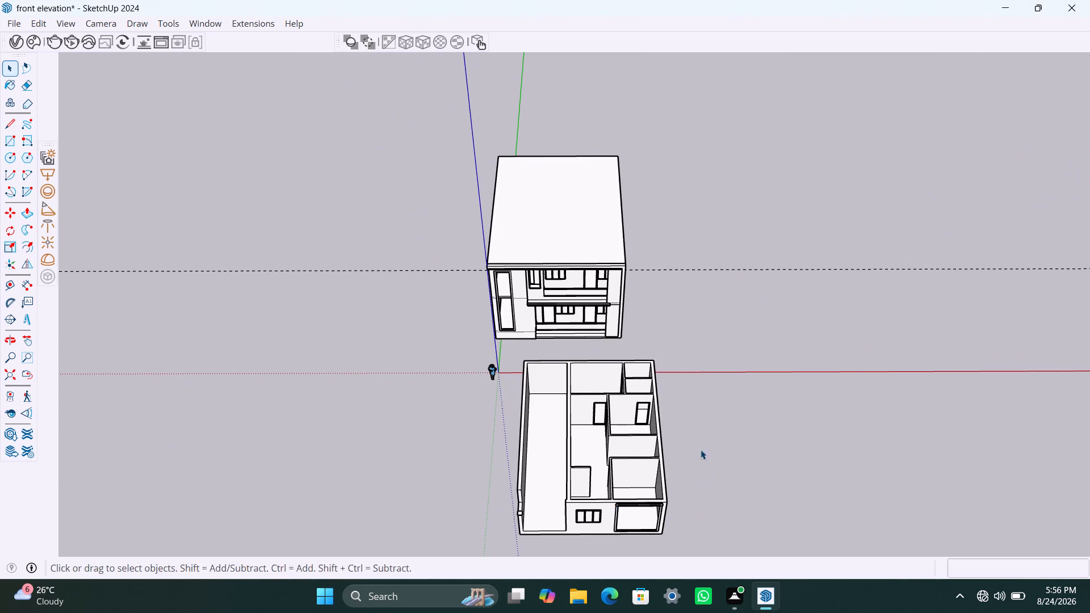
pyautogui.moveTo(722, 460); pyautogui.dragTo(351, 472, button='middle')
pyautogui.click(534, 435)
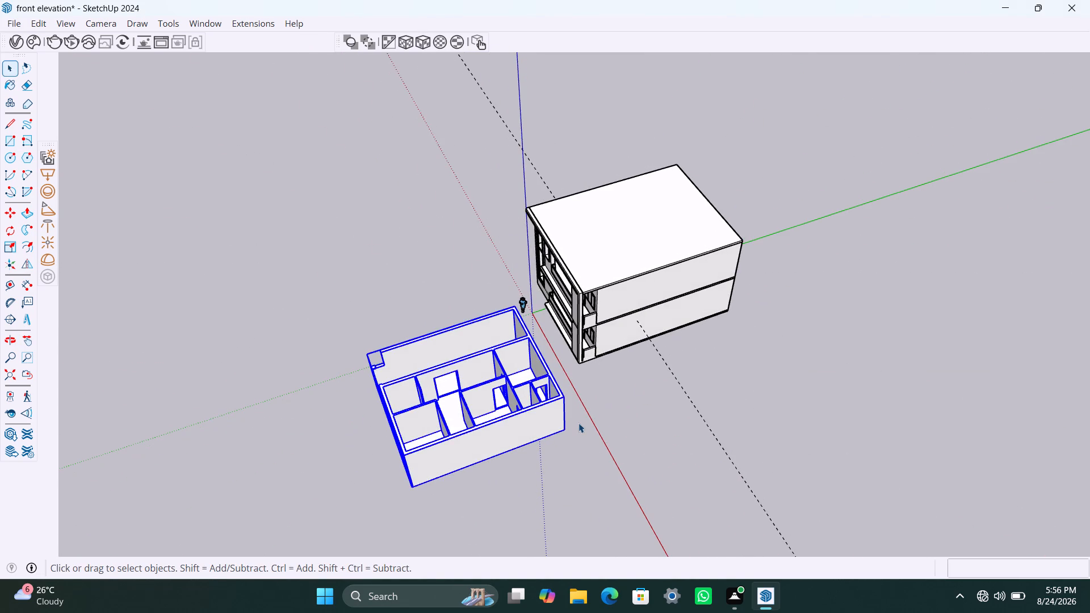
pyautogui.press('m')
pyautogui.click(567, 431)
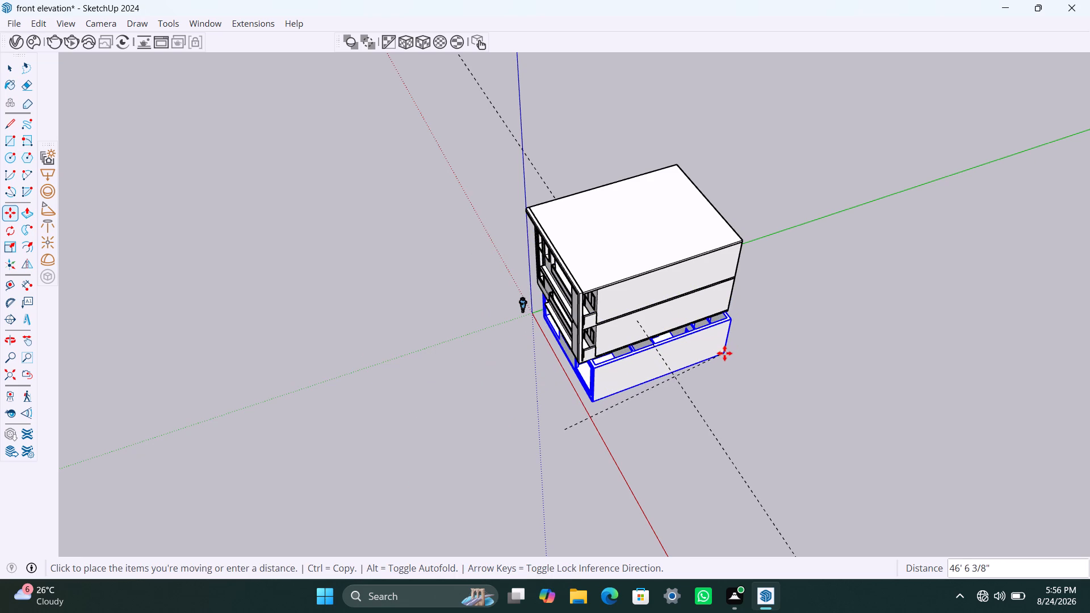
pyautogui.click(724, 353)
pyautogui.click(730, 322)
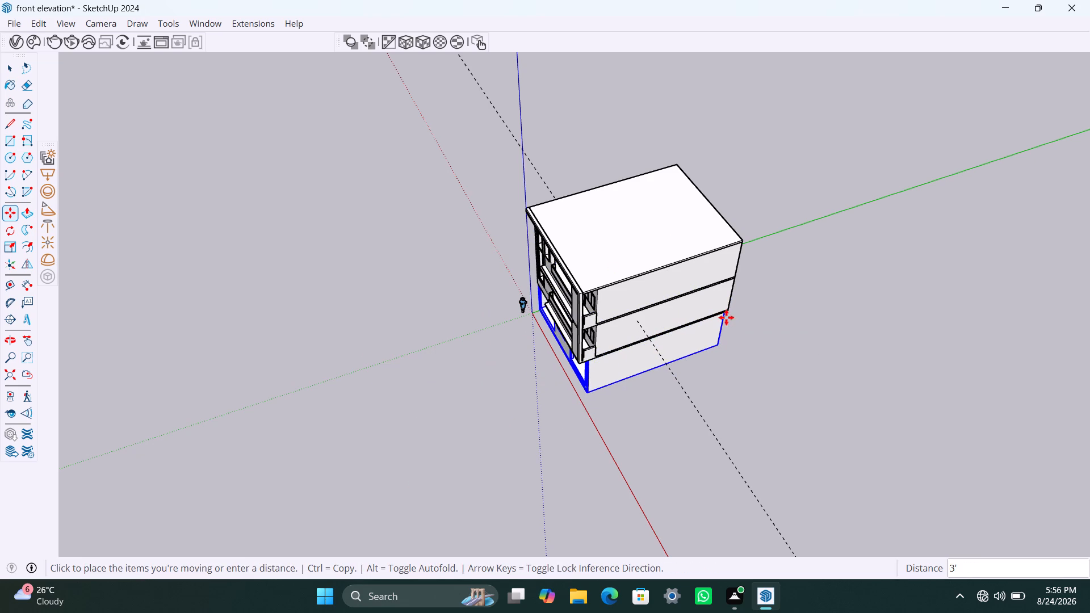
pyautogui.click(730, 314)
pyautogui.press('space')
# Examine how the bottom storey meets the floor above at the rear corner, then review the reassembled house from the front.
pyautogui.scroll(4, 749, 338)
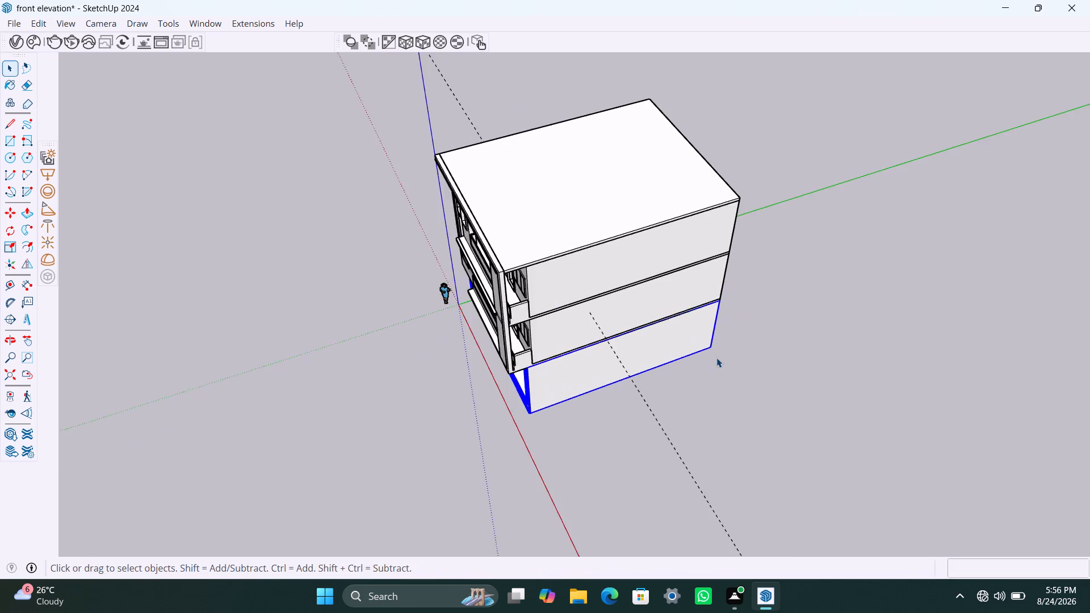
pyautogui.scroll(5, 716, 357)
pyautogui.moveTo(716, 343); pyautogui.dragTo(461, 265, button='middle')
pyautogui.scroll(9, 731, 355)
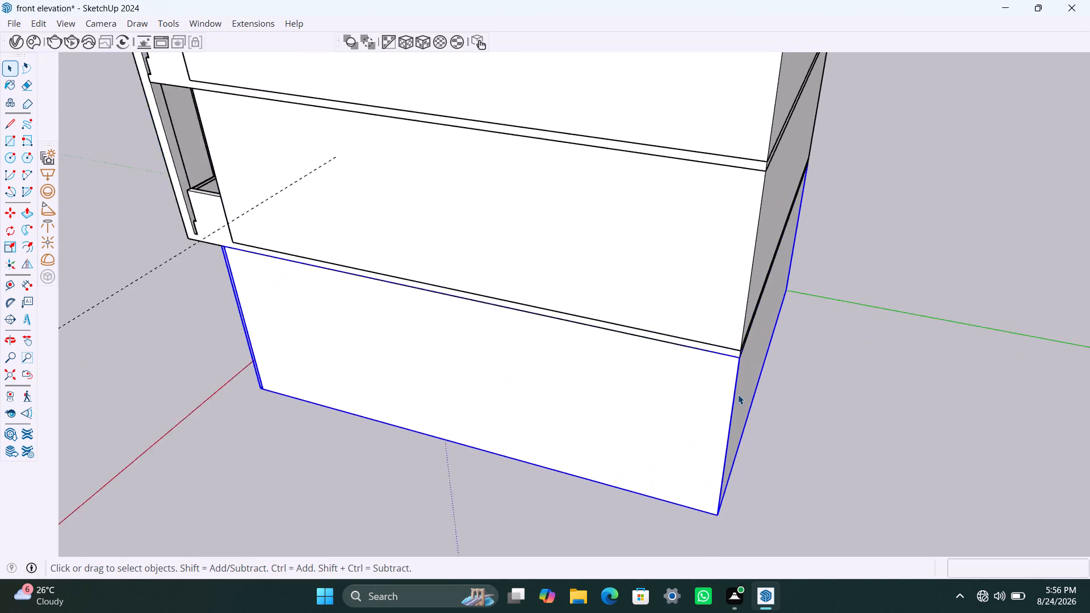
pyautogui.scroll(5, 737, 394)
pyautogui.moveTo(722, 396); pyautogui.dragTo(581, 340, button='middle')
pyautogui.scroll(-7, 719, 372)
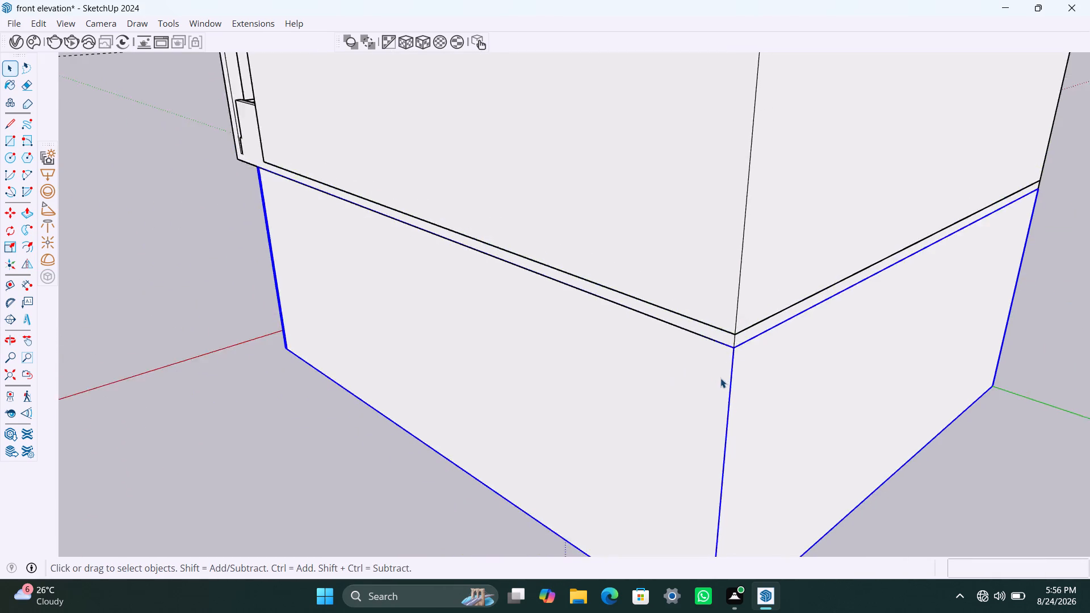
pyautogui.scroll(-9, 720, 378)
pyautogui.click(904, 346)
pyautogui.scroll(-5, 585, 464)
pyautogui.moveTo(572, 461); pyautogui.dragTo(1024, 370, button='middle')
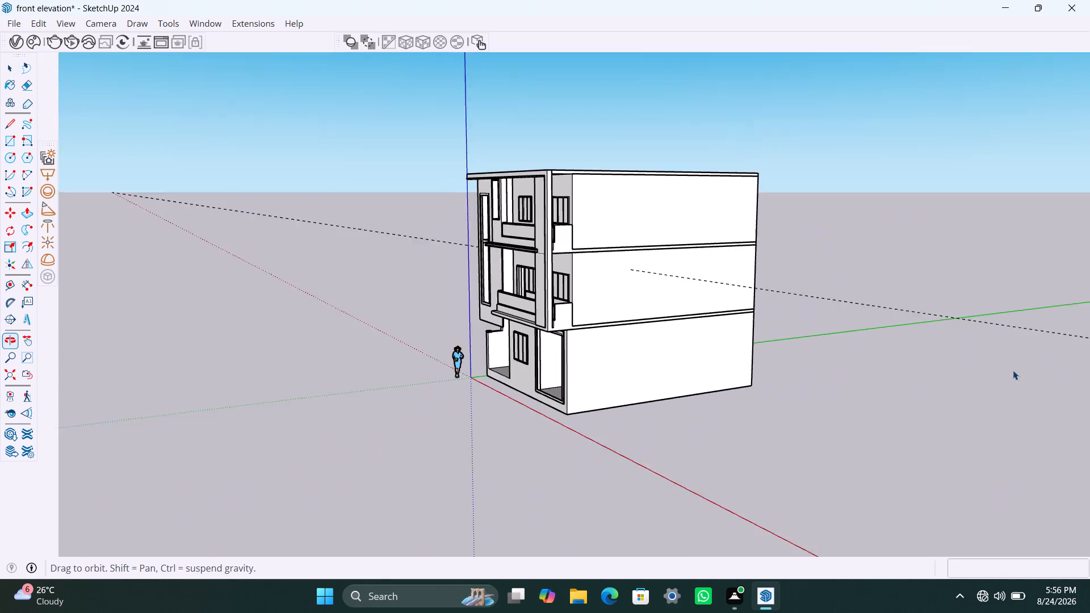
pyautogui.scroll(3, 565, 421)
pyautogui.moveTo(535, 439); pyautogui.dragTo(865, 417, button='middle')
pyautogui.scroll(3, 528, 432)
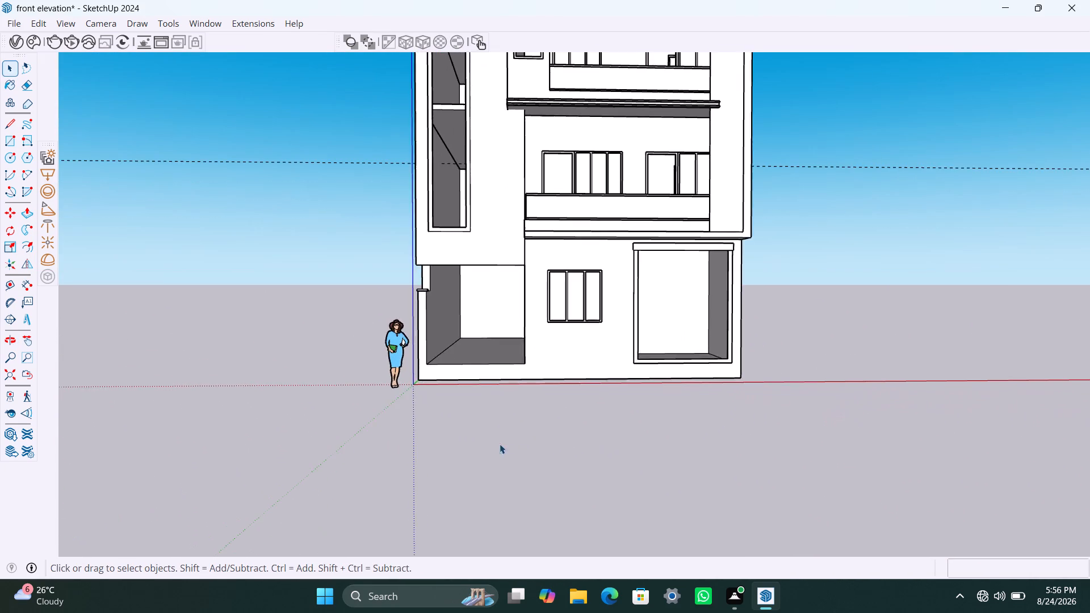
pyautogui.moveTo(494, 448); pyautogui.dragTo(564, 321, button='middle')
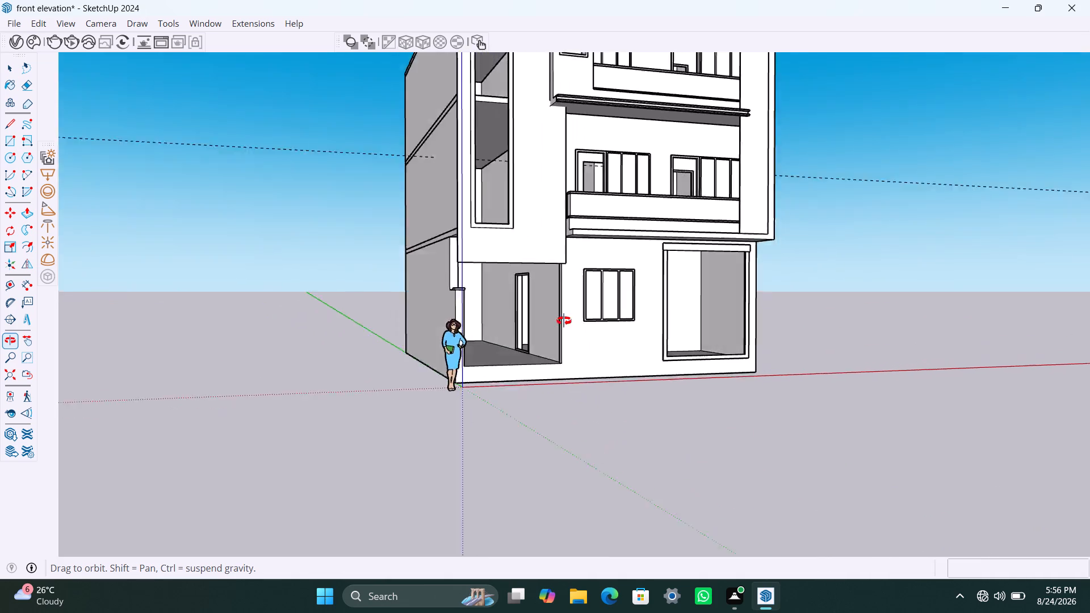
pyautogui.moveTo(564, 321); pyautogui.dragTo(452, 483, button='middle')
pyautogui.scroll(-3, 597, 306)
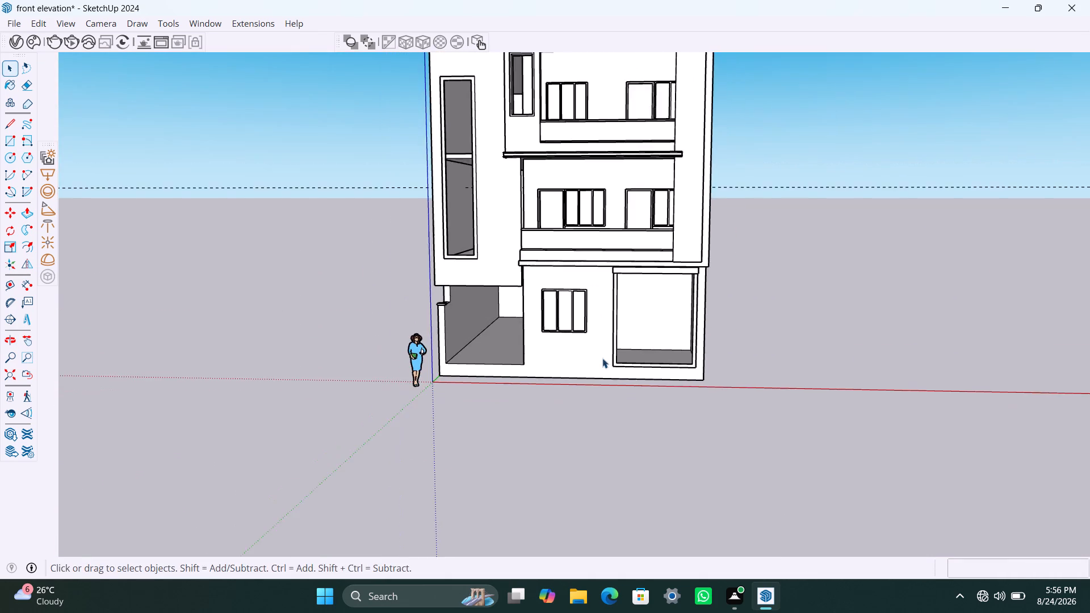
pyautogui.moveTo(613, 394); pyautogui.dragTo(665, 421, button='middle')
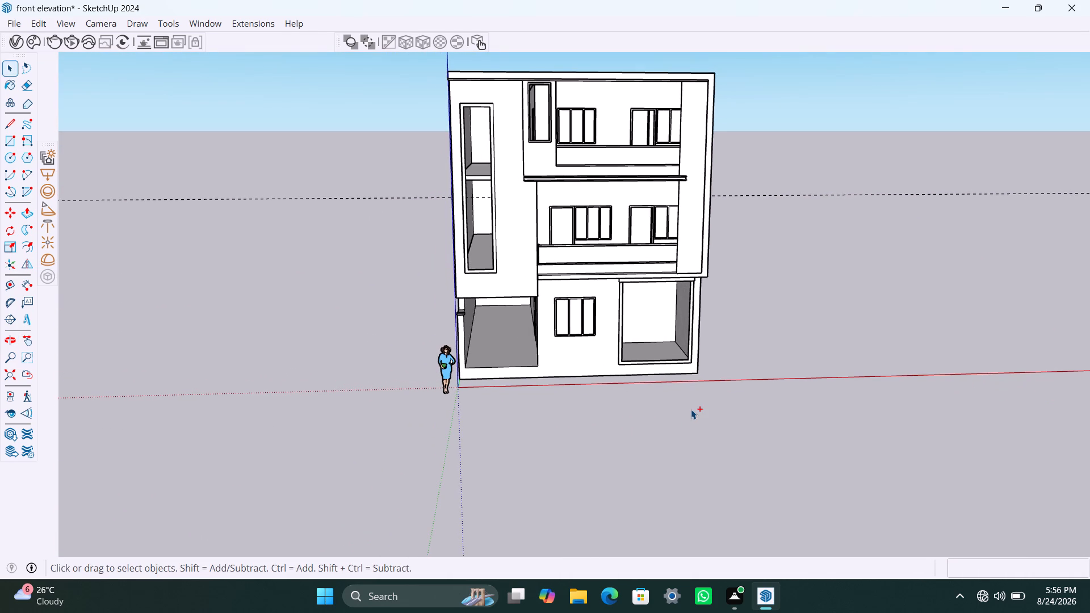
# Save the reassembled house model.
pyautogui.hotkey('ctrl', 's')
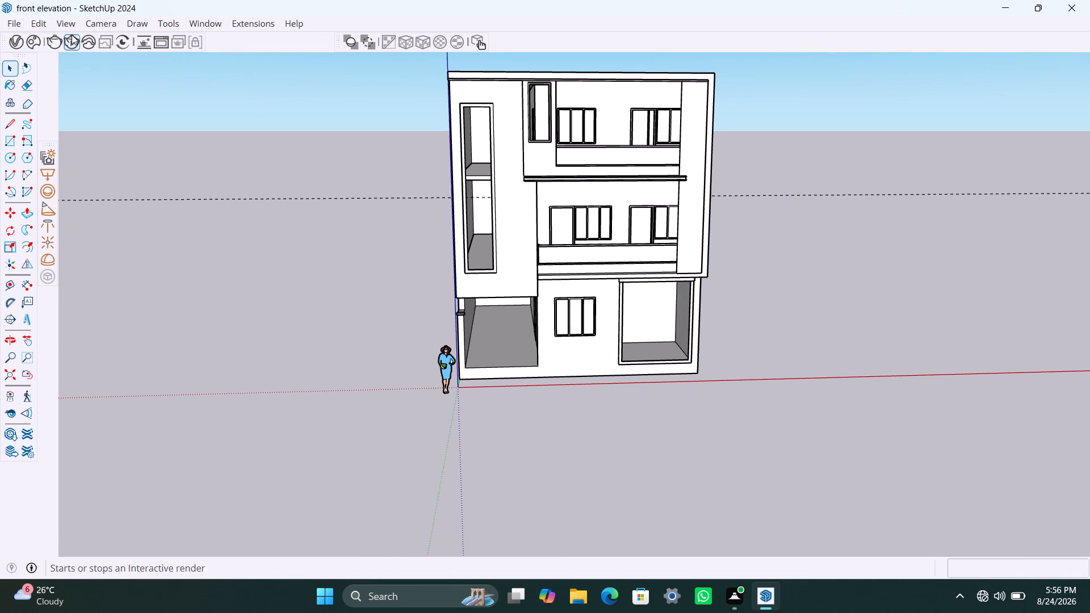
# Delete all the construction guides from the model.
pyautogui.click(46, 24)
pyautogui.click(75, 163)
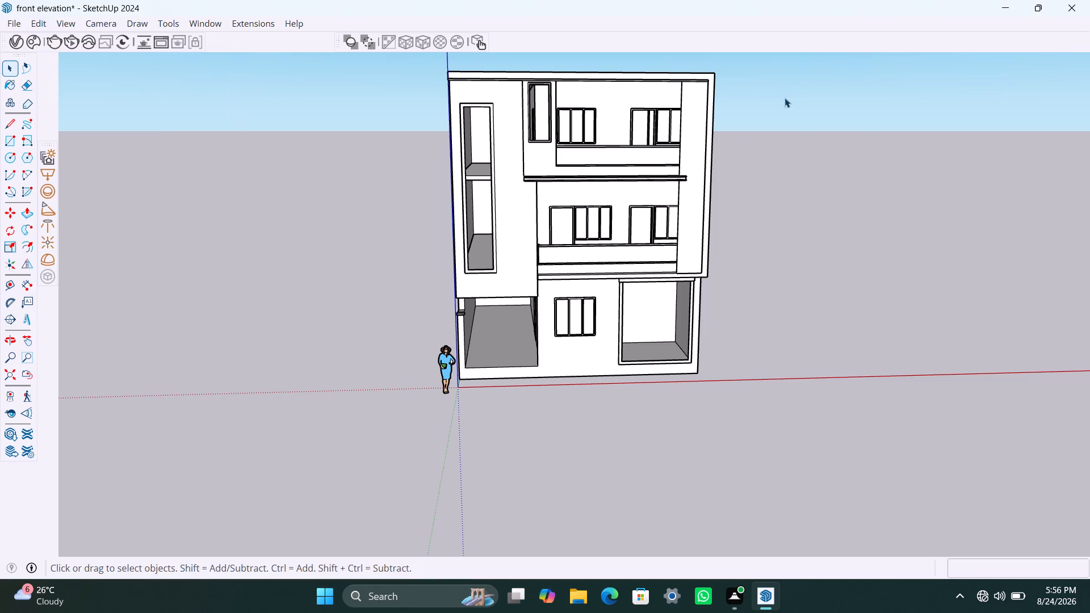
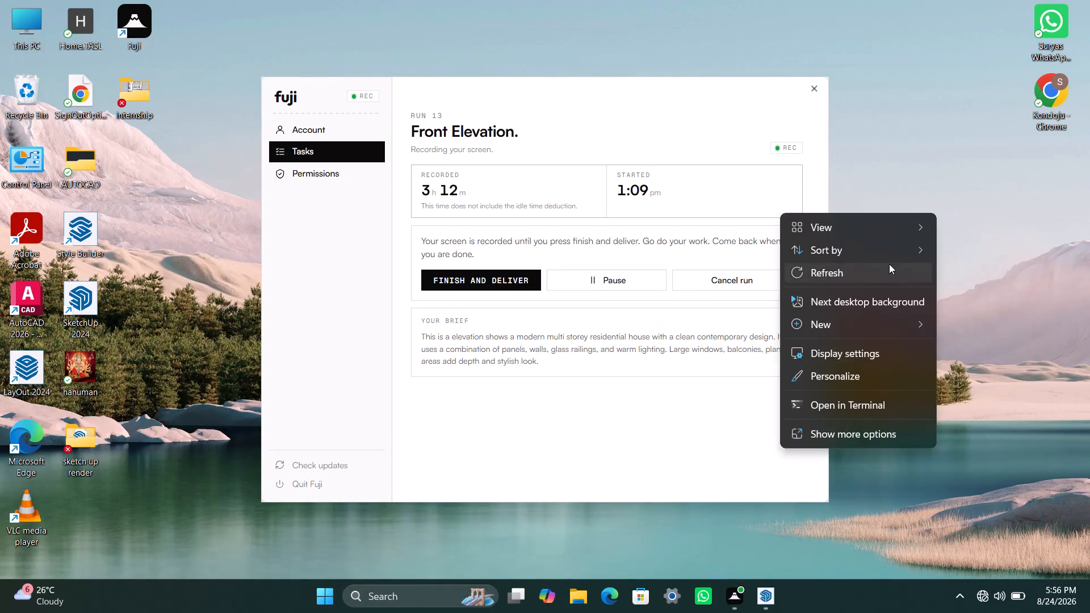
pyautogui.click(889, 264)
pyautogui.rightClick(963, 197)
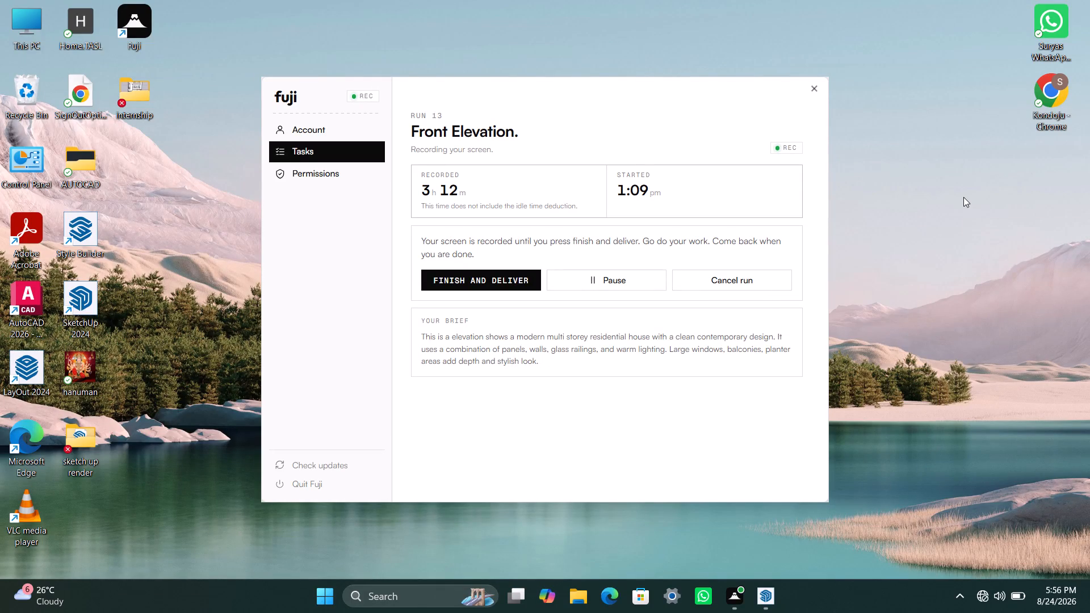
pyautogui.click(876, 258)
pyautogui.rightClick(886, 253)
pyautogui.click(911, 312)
# Switch to the SketchUp house model and examine the front of the bottom storey around the open passage.
pyautogui.click(764, 587)
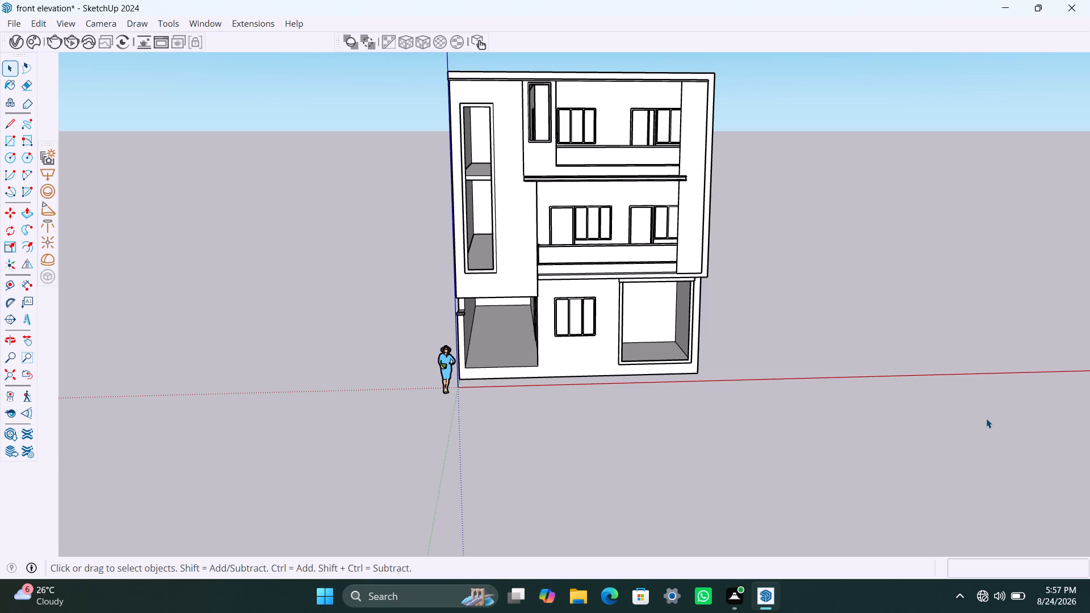
pyautogui.moveTo(654, 385); pyautogui.dragTo(655, 409, button='middle')
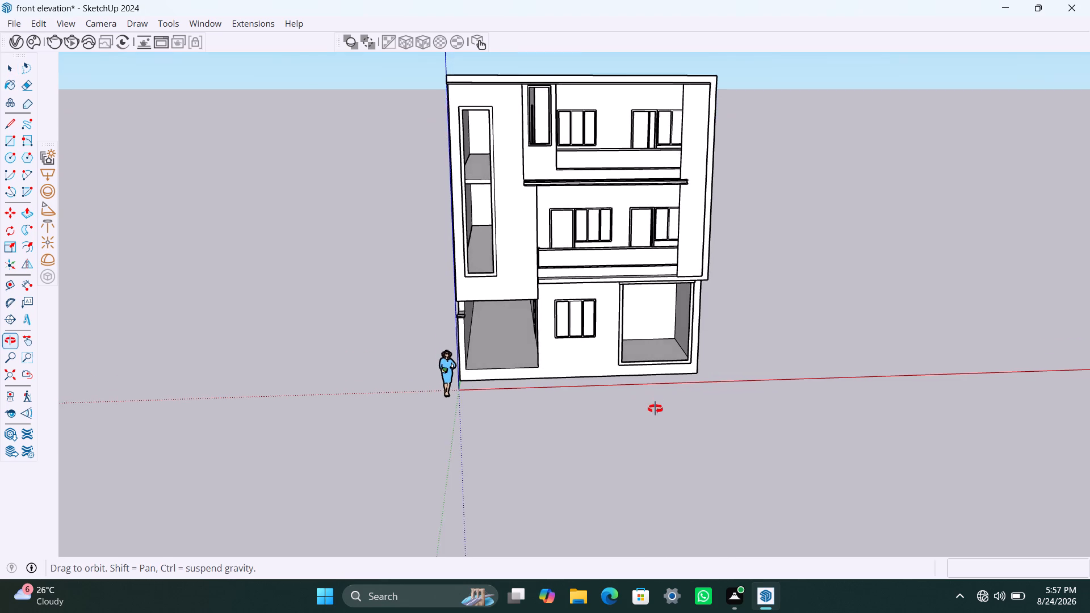
pyautogui.moveTo(655, 409); pyautogui.dragTo(590, 440, button='middle')
pyautogui.scroll(2, 647, 429)
pyautogui.moveTo(656, 430); pyautogui.dragTo(681, 451, button='middle')
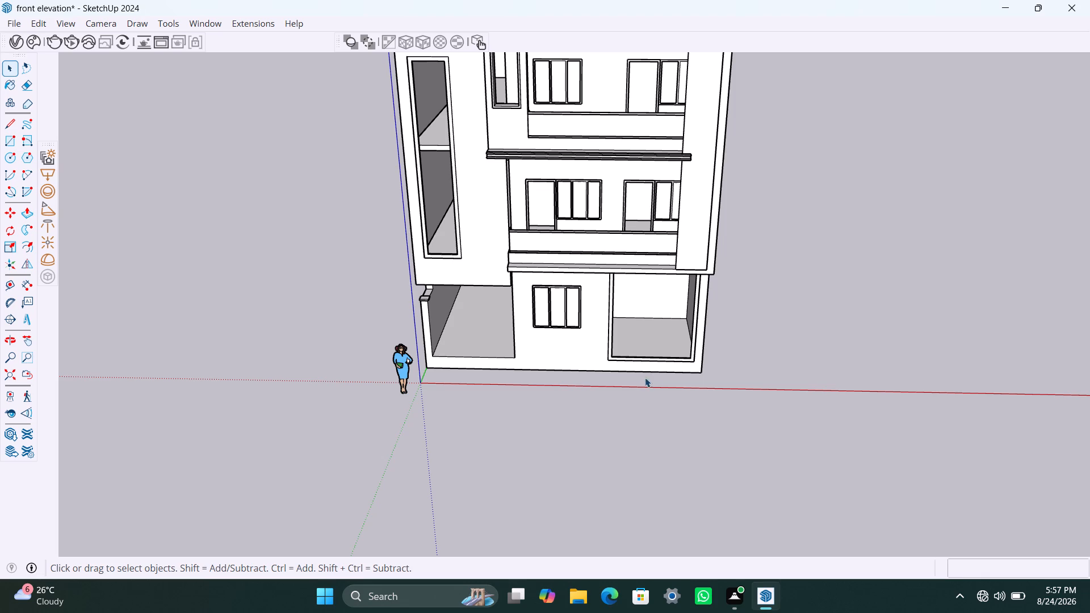
pyautogui.scroll(2, 529, 379)
pyautogui.moveTo(557, 389); pyautogui.dragTo(614, 391, button='middle')
pyautogui.scroll(2, 661, 360)
pyautogui.moveTo(639, 364); pyautogui.dragTo(593, 359, button='middle')
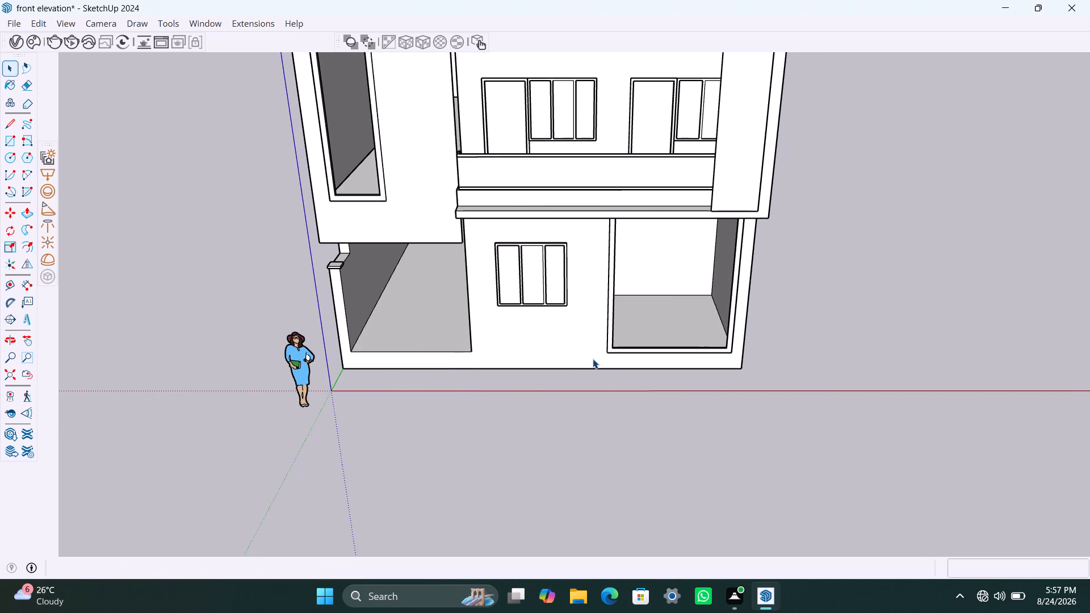
pyautogui.keyDown('shift'); pyautogui.moveTo(591, 361); pyautogui.dragTo(679, 366, button='middle'); pyautogui.keyUp('shift')
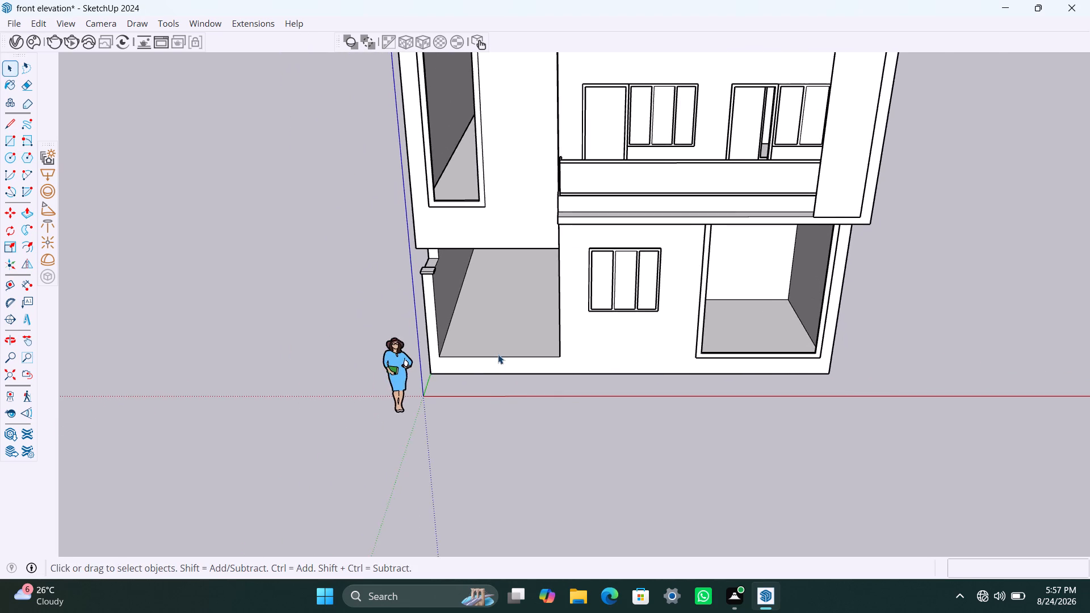
pyautogui.scroll(4, 496, 354)
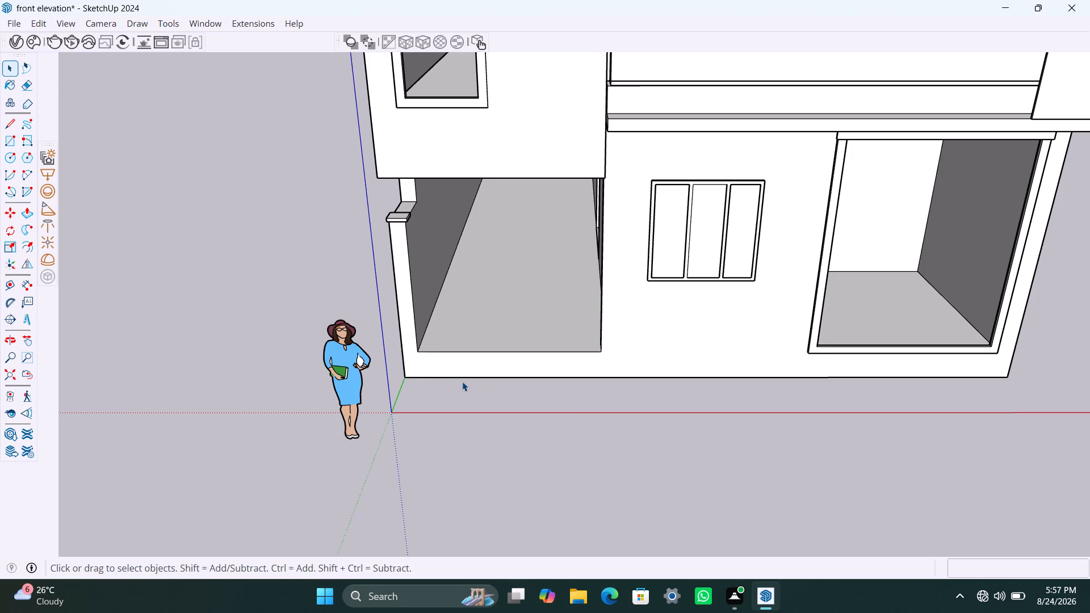
pyautogui.scroll(-2, 464, 383)
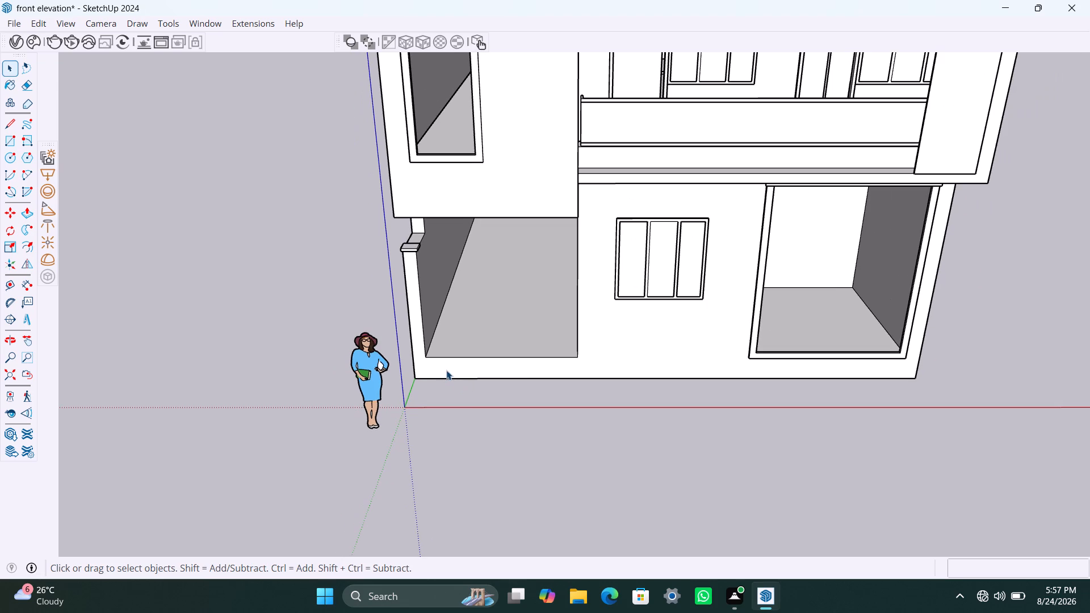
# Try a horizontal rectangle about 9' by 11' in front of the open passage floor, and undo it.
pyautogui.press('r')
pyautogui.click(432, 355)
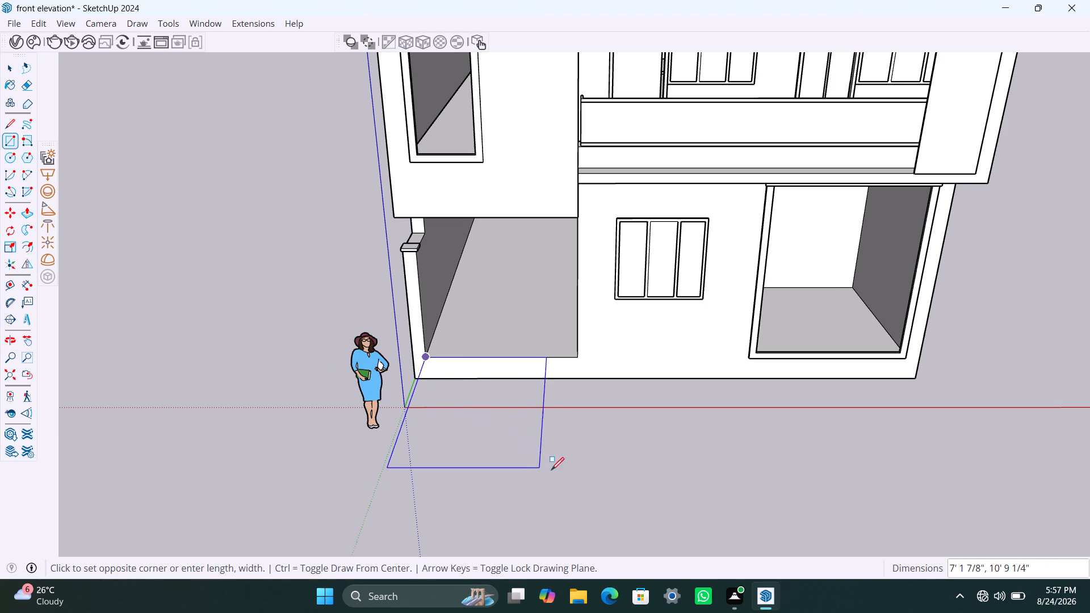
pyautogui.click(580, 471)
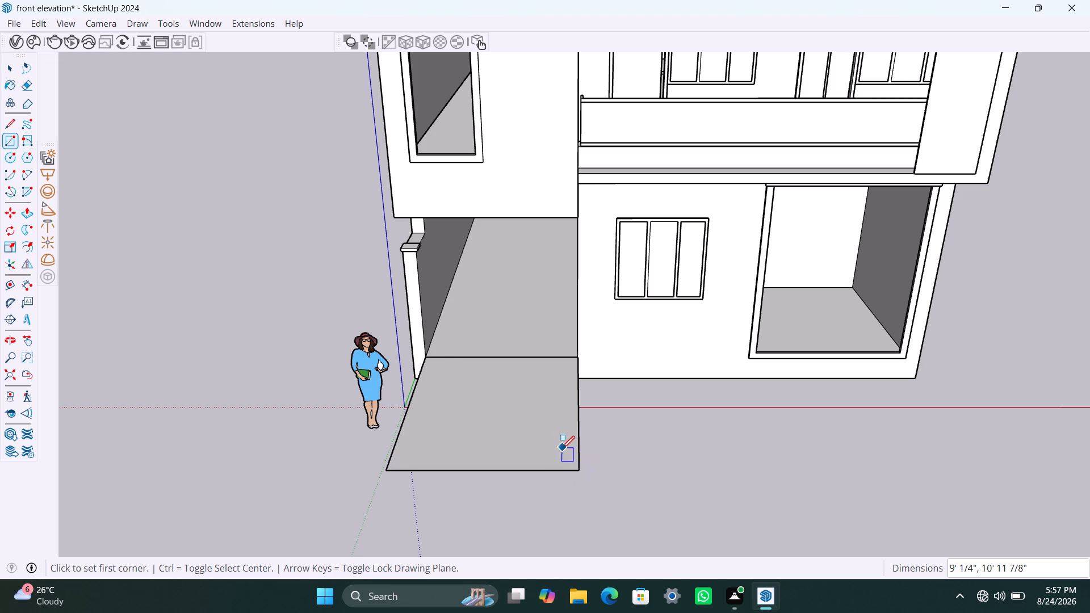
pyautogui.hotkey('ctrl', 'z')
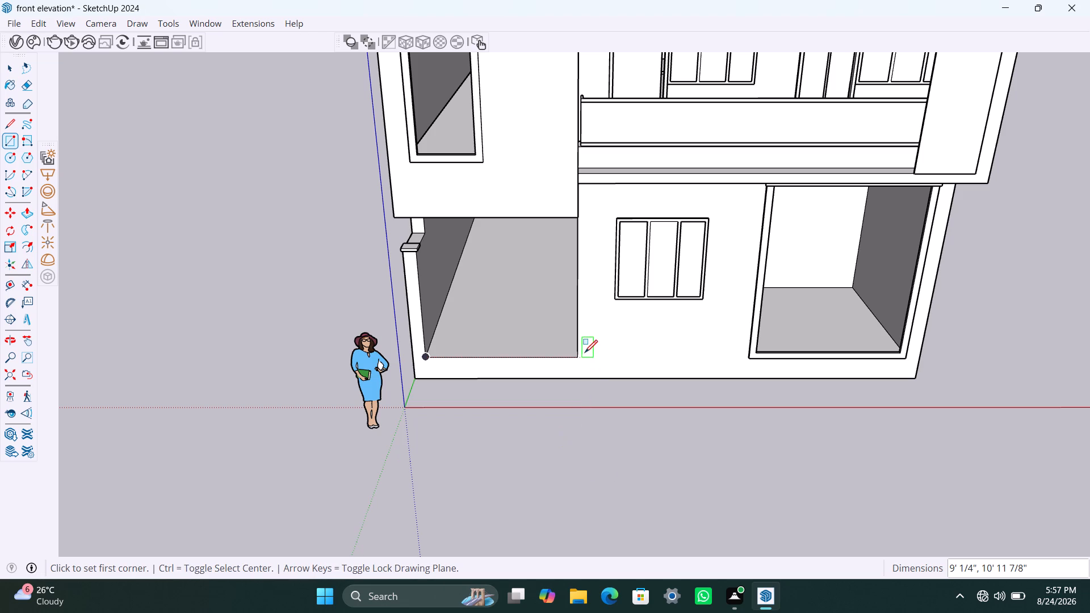
# Draw a horizontal rectangle about 9' by 7' 7" outward from the passage floor's front edge and make it a group.
pyautogui.click(578, 356)
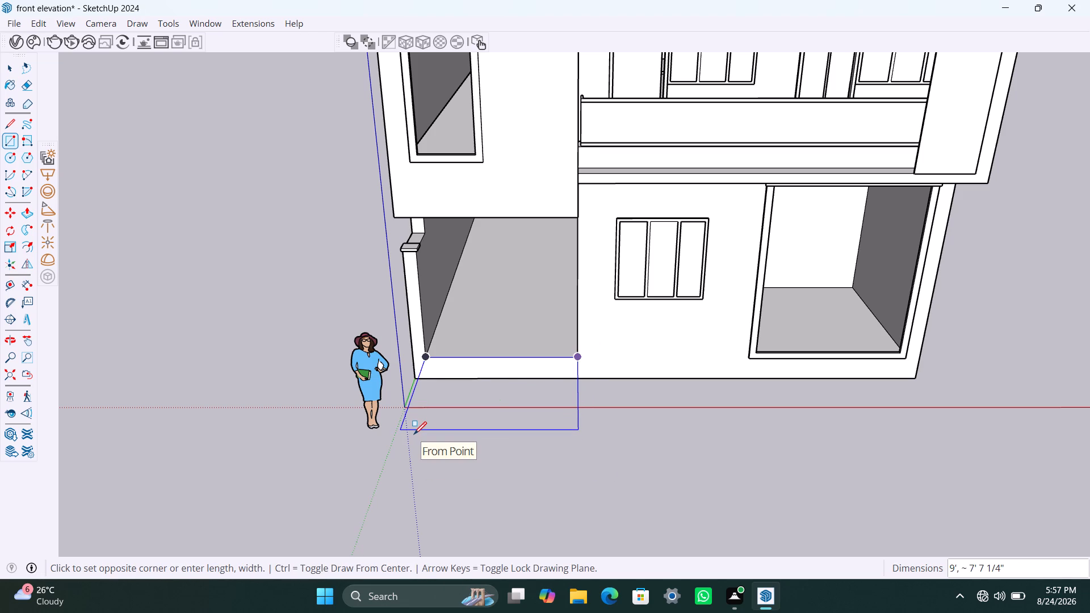
pyautogui.click(414, 434)
pyautogui.press('space')
pyautogui.doubleClick(484, 416)
pyautogui.rightClick(483, 413)
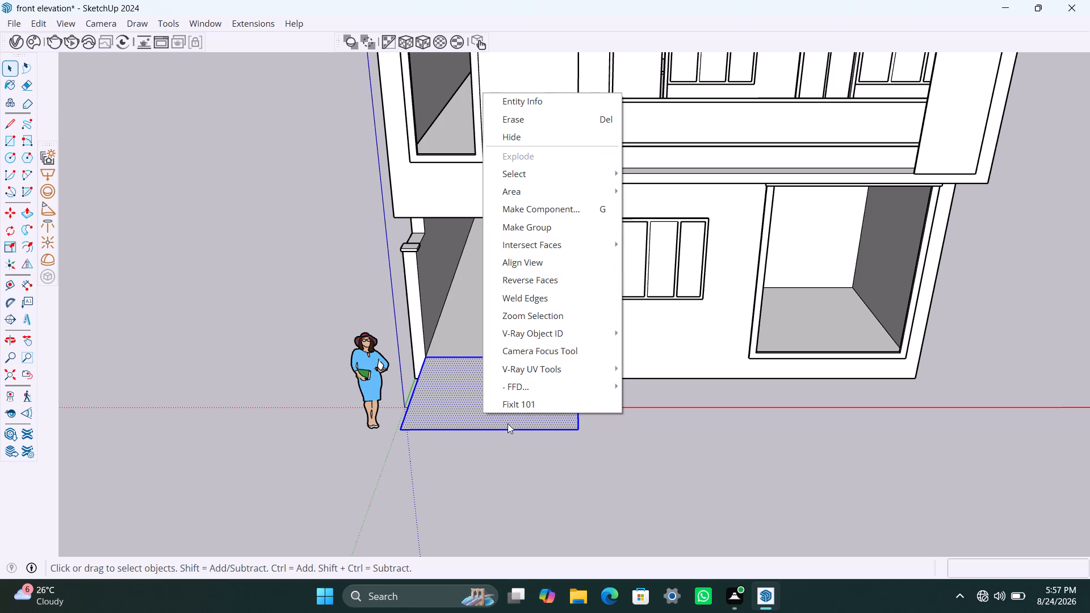
pyautogui.click(545, 229)
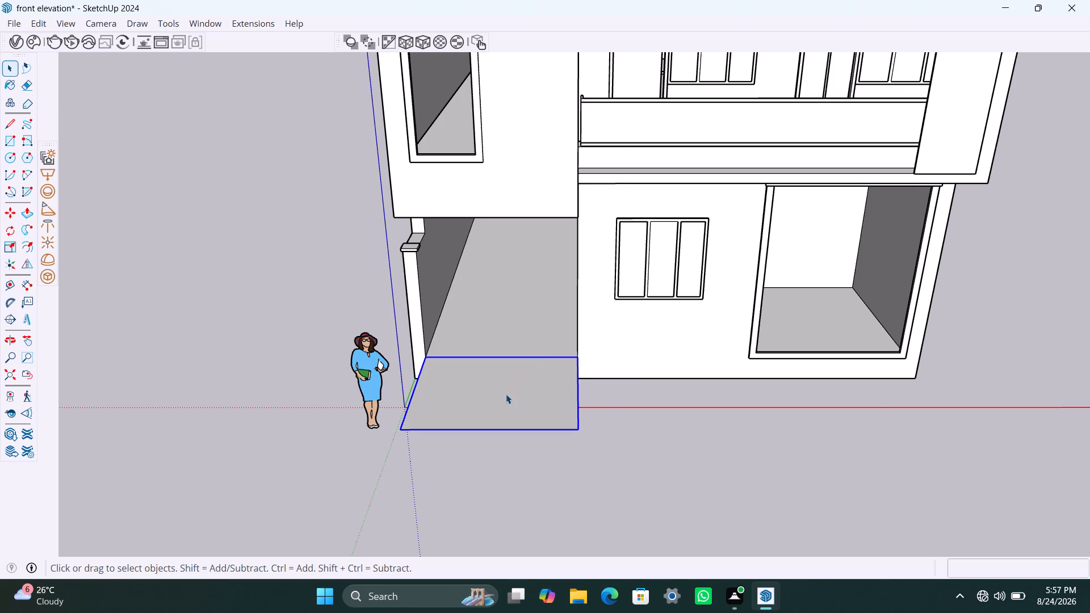
# Inside the new group, extrude the rectangle downward about 1' 5" to the base edge of the front wall.
pyautogui.scroll(2, 506, 394)
pyautogui.moveTo(512, 404); pyautogui.dragTo(291, 358, button='middle')
pyautogui.scroll(3, 541, 389)
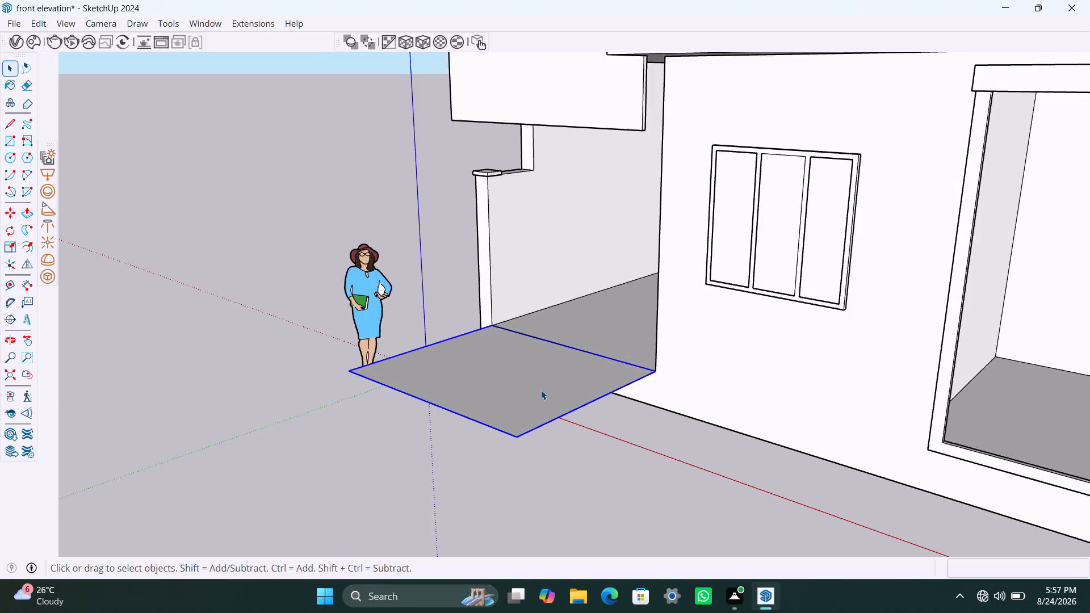
pyautogui.click(550, 401)
pyautogui.press('p')
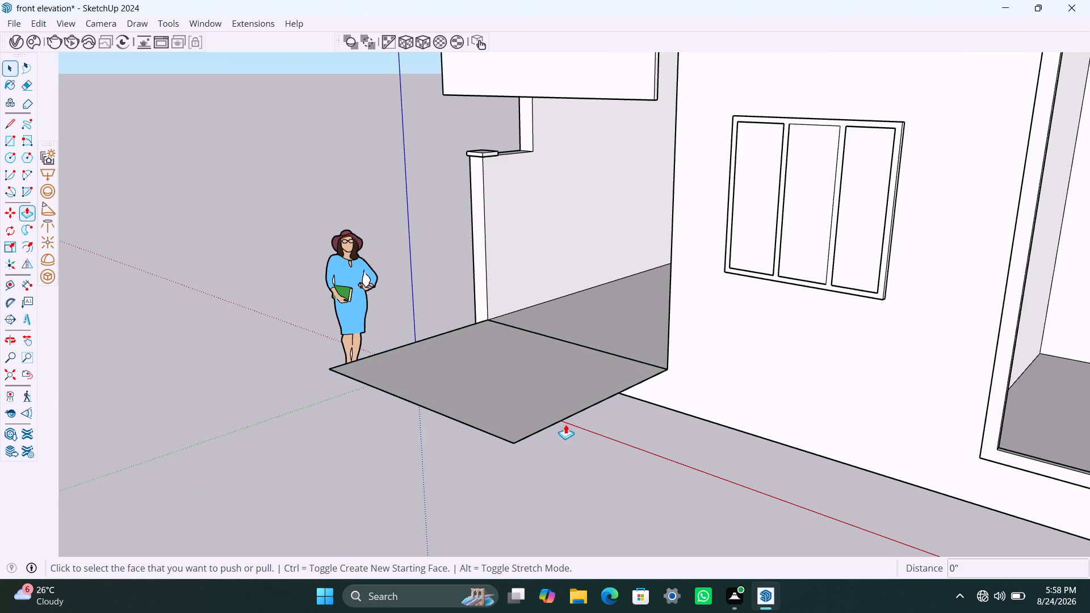
pyautogui.press('space')
pyautogui.click(538, 419)
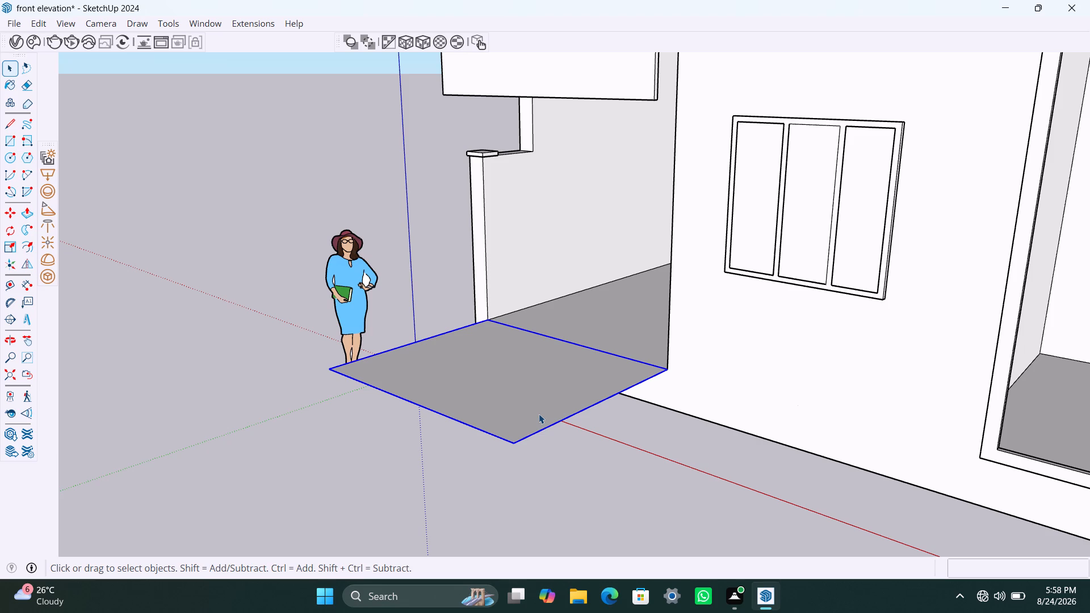
pyautogui.click(539, 414)
pyautogui.moveTo(567, 435); pyautogui.dragTo(517, 394, button='middle')
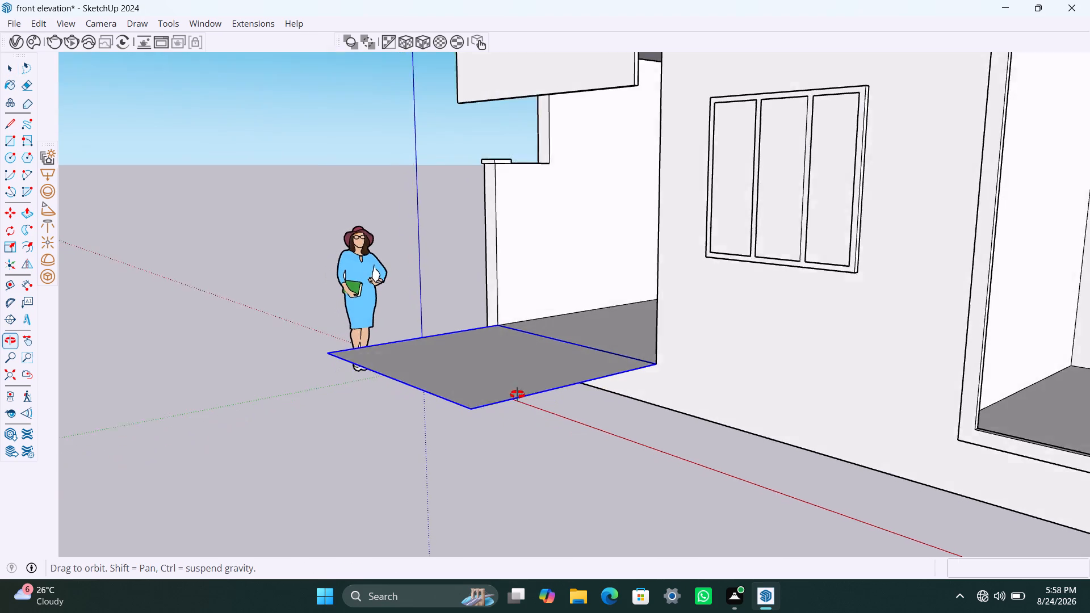
pyautogui.moveTo(517, 394); pyautogui.dragTo(517, 394, button='middle')
pyautogui.tripleClick(504, 371)
pyautogui.press('p')
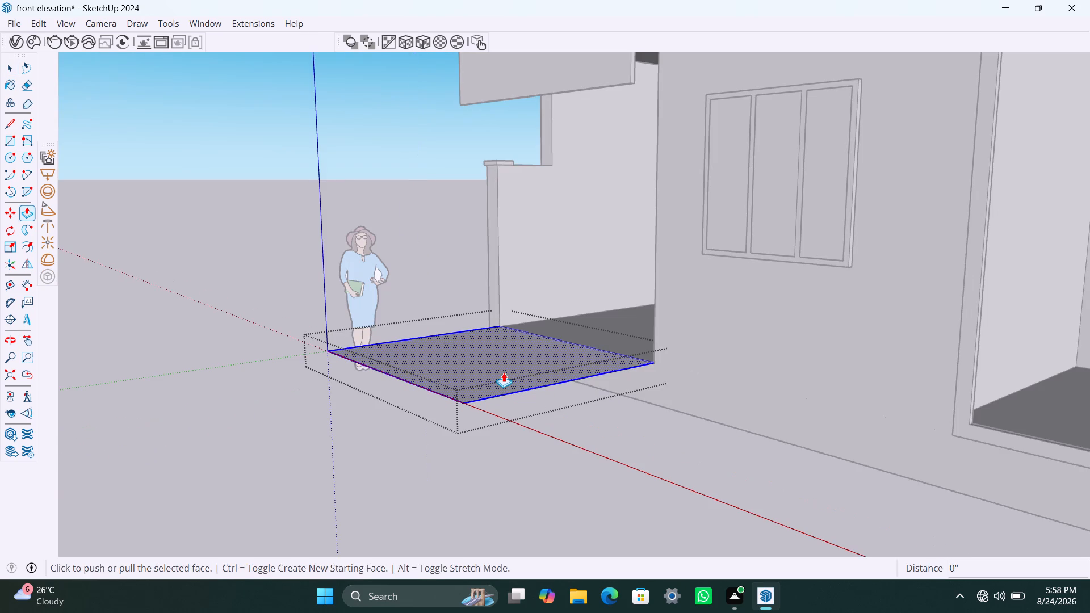
pyautogui.click(504, 372)
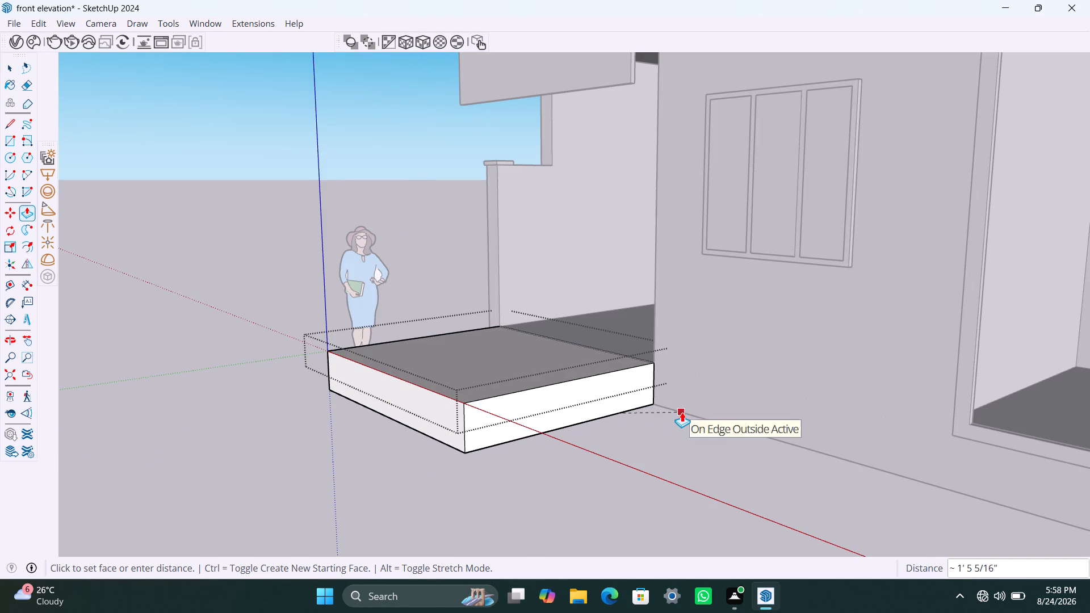
pyautogui.click(682, 412)
pyautogui.press('space')
# Move the block's top front edge straight down about 1' 5" onto its bottom edge to form a sloped ramp, and leave the group.
pyautogui.scroll(-2, 462, 457)
pyautogui.moveTo(475, 460); pyautogui.dragTo(623, 477, button='middle')
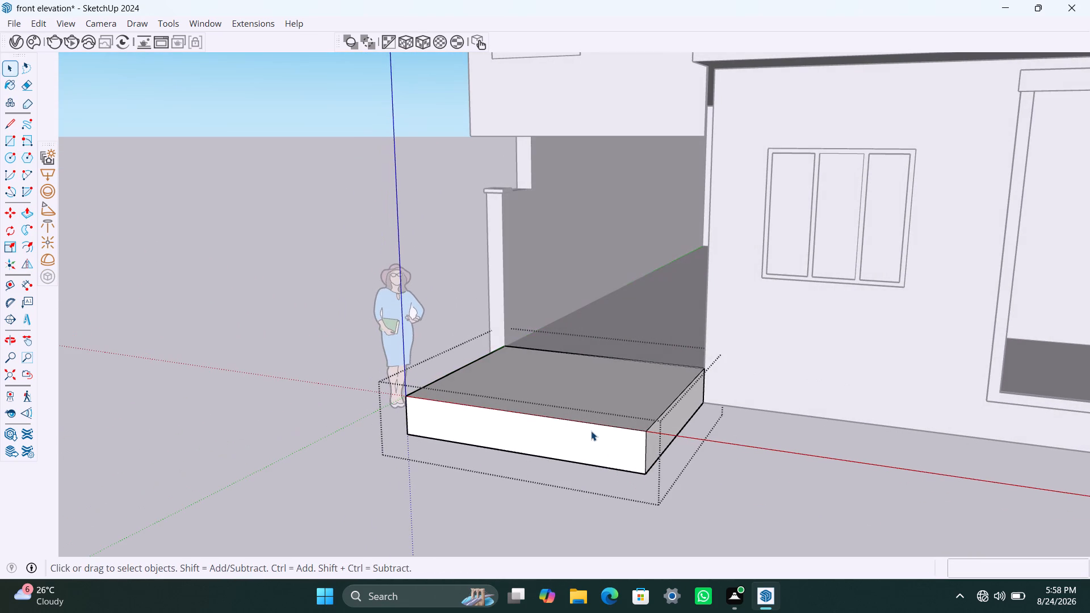
pyautogui.click(571, 422)
pyautogui.press('m')
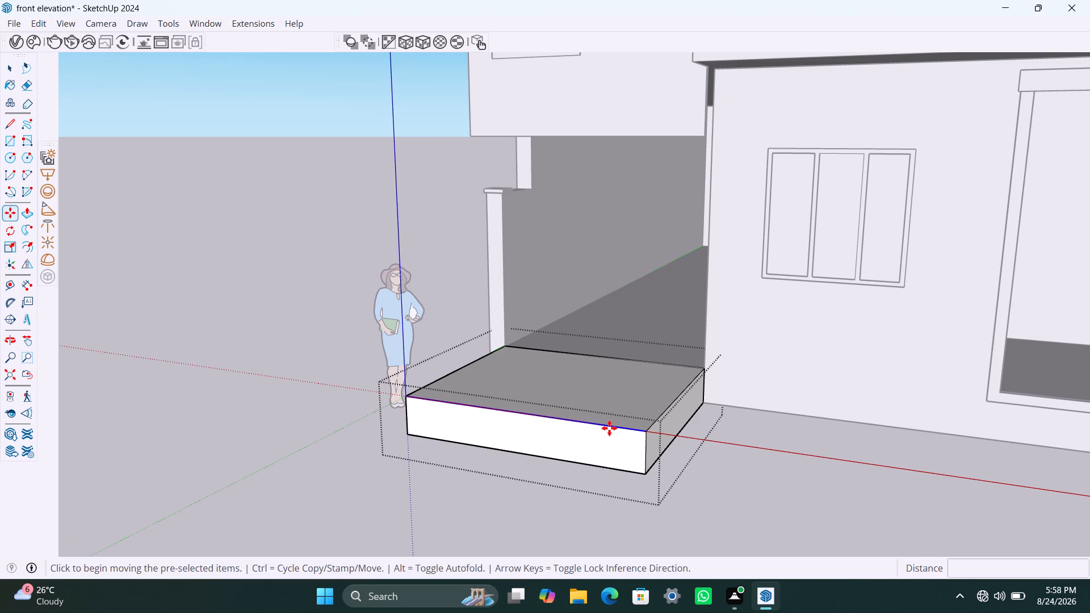
pyautogui.click(647, 433)
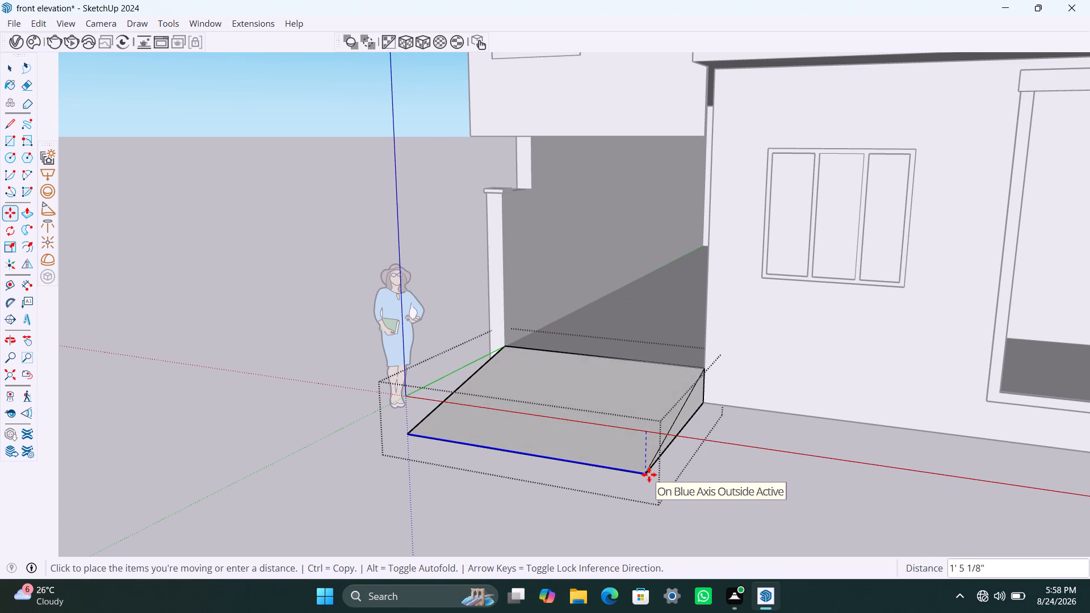
pyautogui.click(649, 476)
pyautogui.press('space')
pyautogui.click(722, 478)
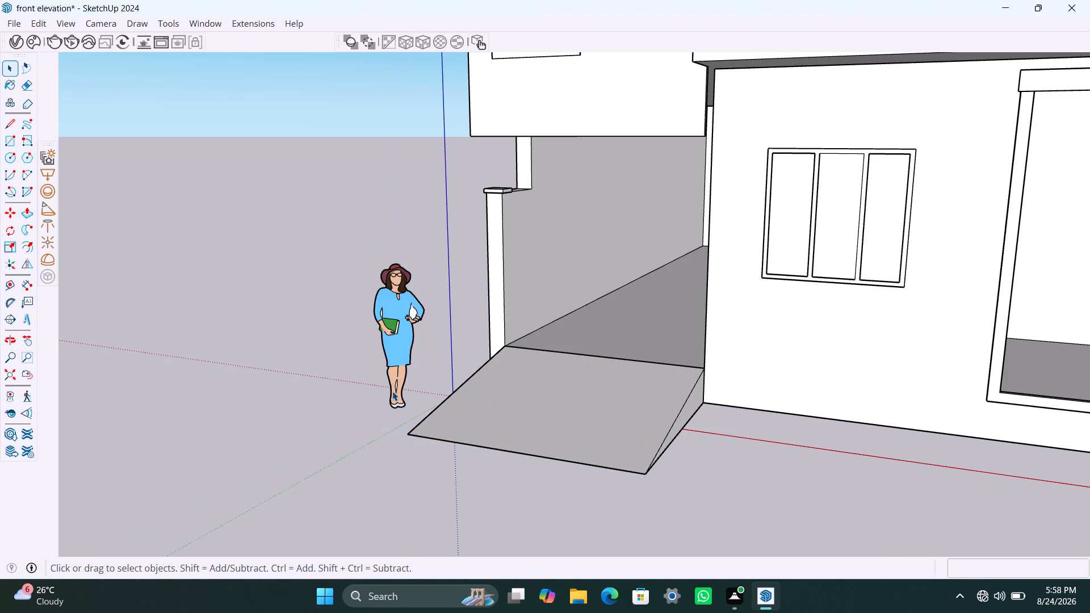
# Scale the ramp group along the green axis to about 0.45, shortening it towards the house.
pyautogui.scroll(-4, 389, 406)
pyautogui.moveTo(509, 452); pyautogui.dragTo(569, 473, button='middle')
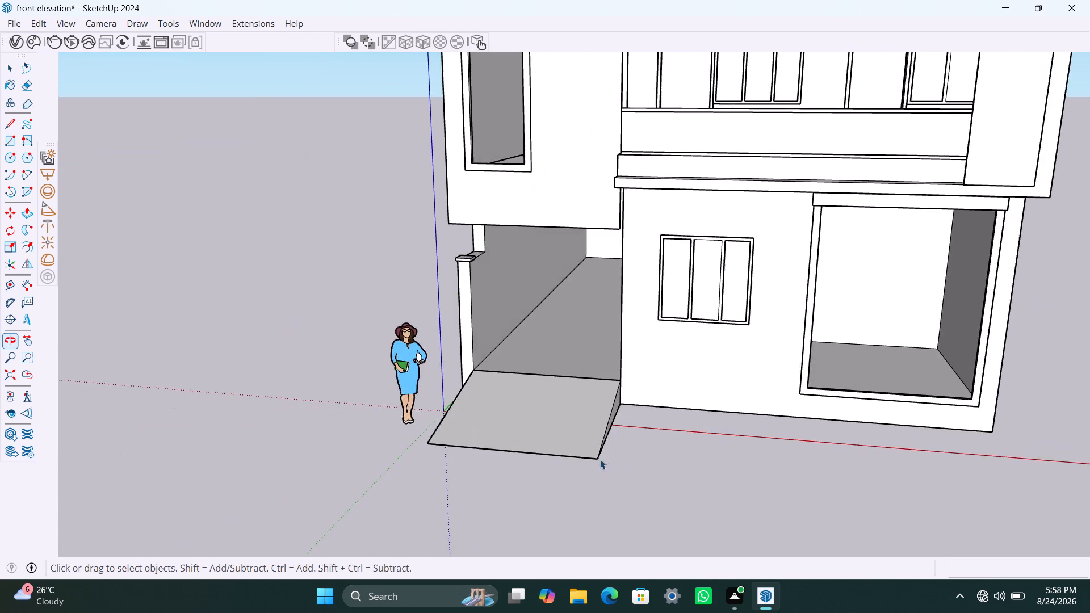
pyautogui.scroll(-7, 602, 467)
pyautogui.moveTo(571, 469); pyautogui.dragTo(575, 510, button='middle')
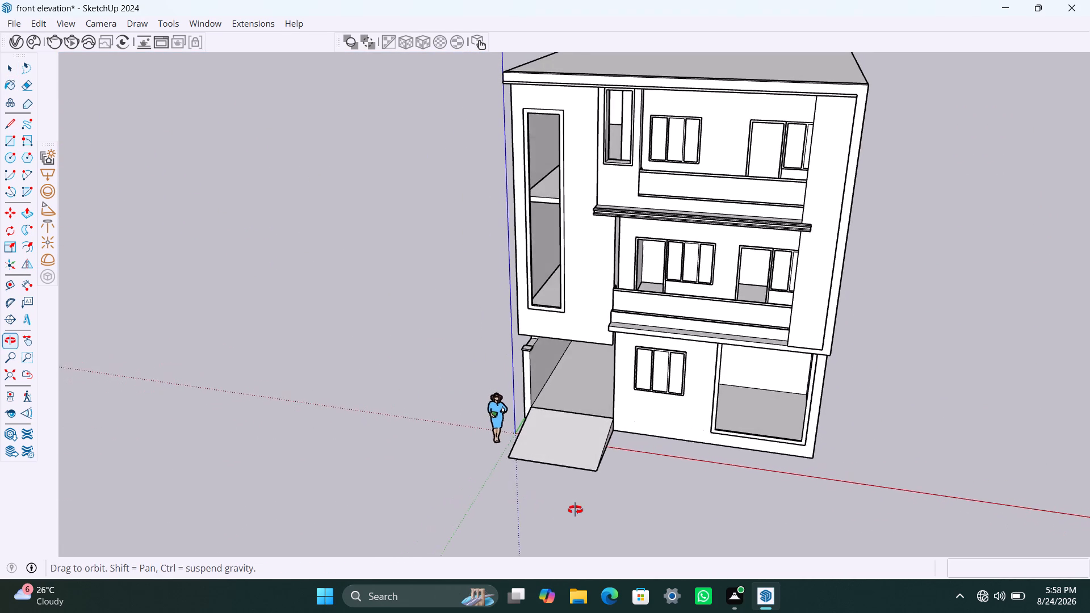
pyautogui.moveTo(575, 510); pyautogui.dragTo(581, 508, button='middle')
pyautogui.click(570, 459)
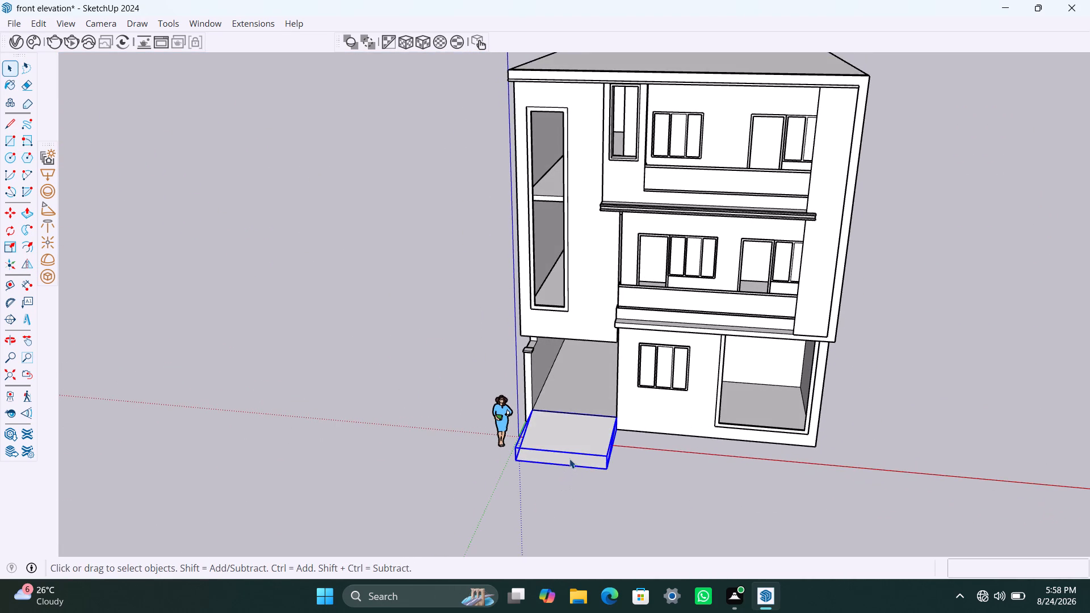
pyautogui.press('s')
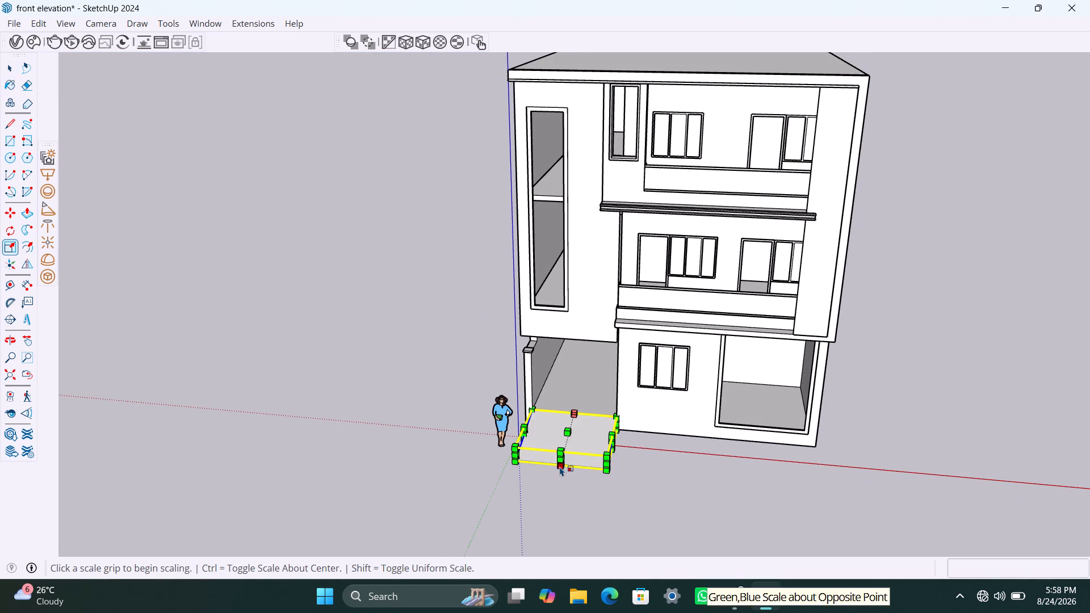
pyautogui.click(560, 461)
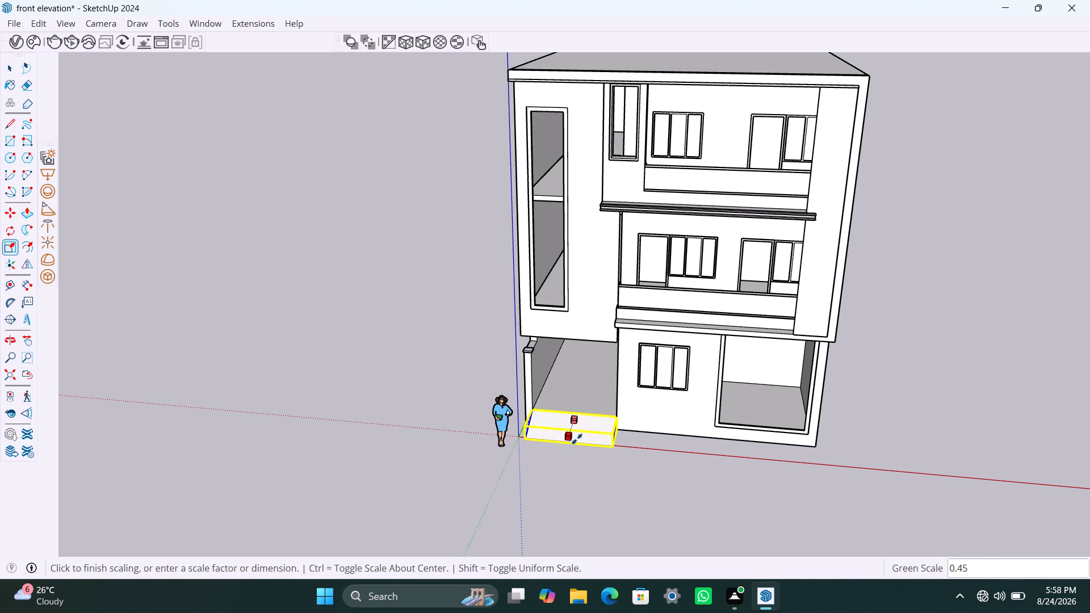
pyautogui.click(577, 439)
pyautogui.press('space')
pyautogui.click(738, 479)
# Scale the ramp group along the green axis once more, pulling its front edge slightly closer to the house.
pyautogui.moveTo(605, 453); pyautogui.dragTo(504, 469, button='middle')
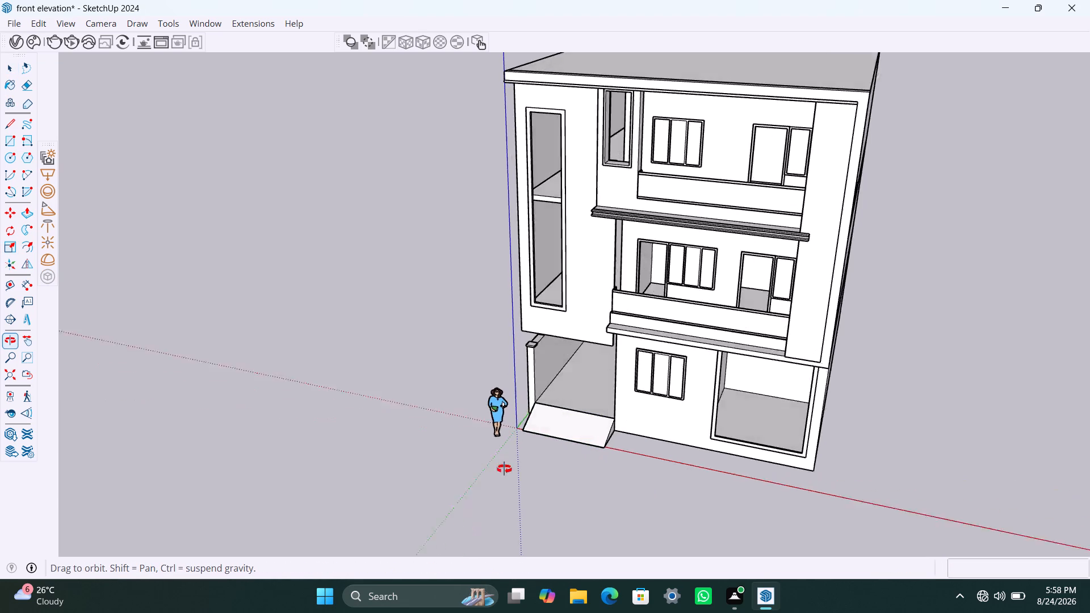
pyautogui.moveTo(504, 469); pyautogui.dragTo(433, 447, button='middle')
pyautogui.scroll(7, 580, 431)
pyautogui.moveTo(567, 474); pyautogui.dragTo(635, 481, button='middle')
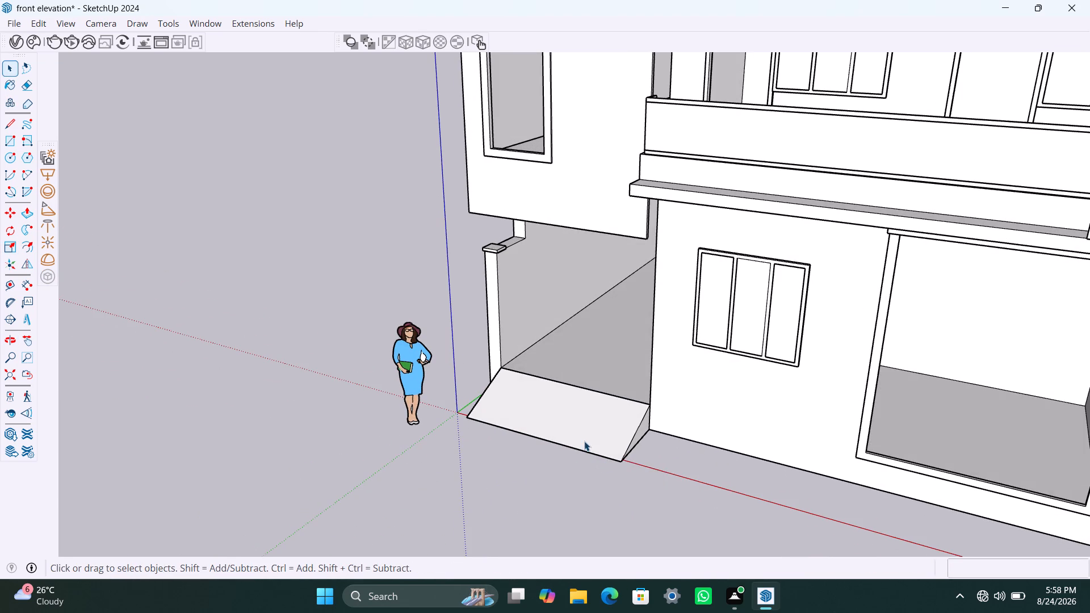
pyautogui.click(584, 441)
pyautogui.press('s')
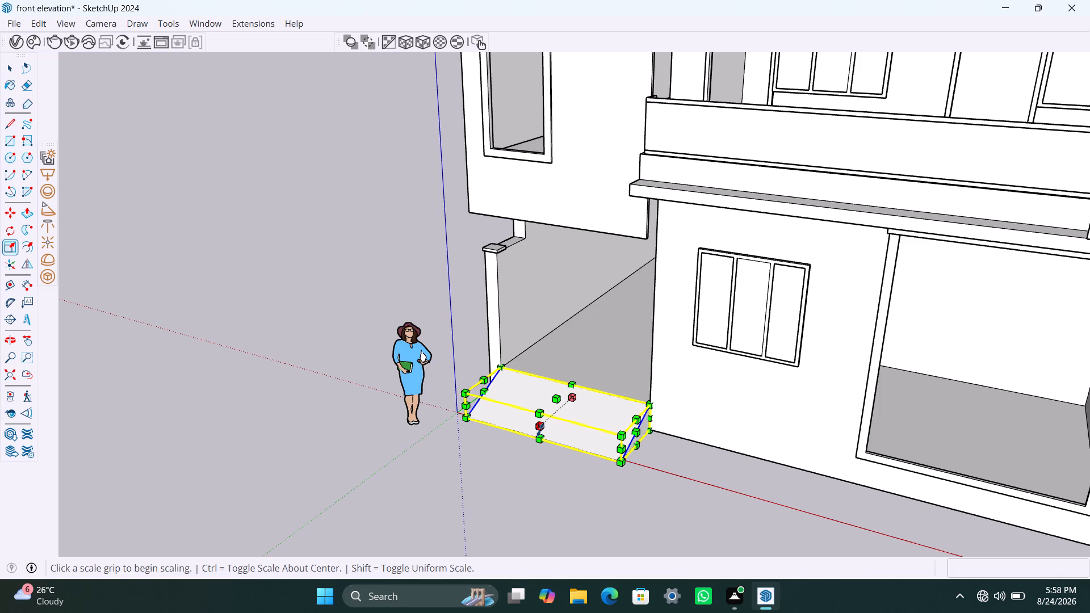
pyautogui.click(540, 430)
pyautogui.click(552, 427)
pyautogui.press('space')
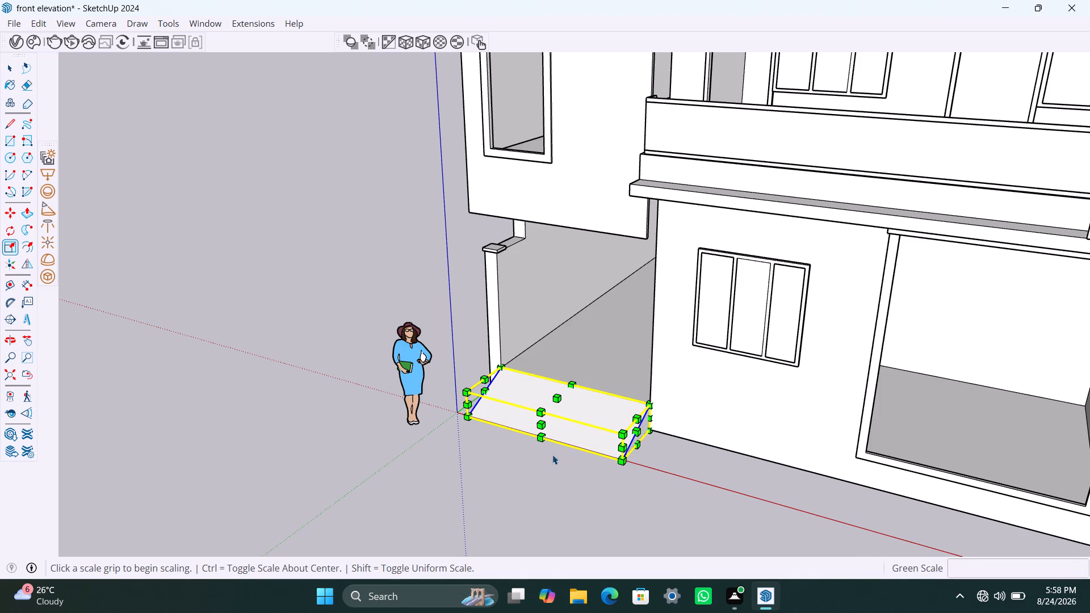
# Deselect the finished ramp and save the model.
pyautogui.click(552, 456)
pyautogui.scroll(-4, 476, 474)
pyautogui.moveTo(510, 469); pyautogui.dragTo(826, 422, button='middle')
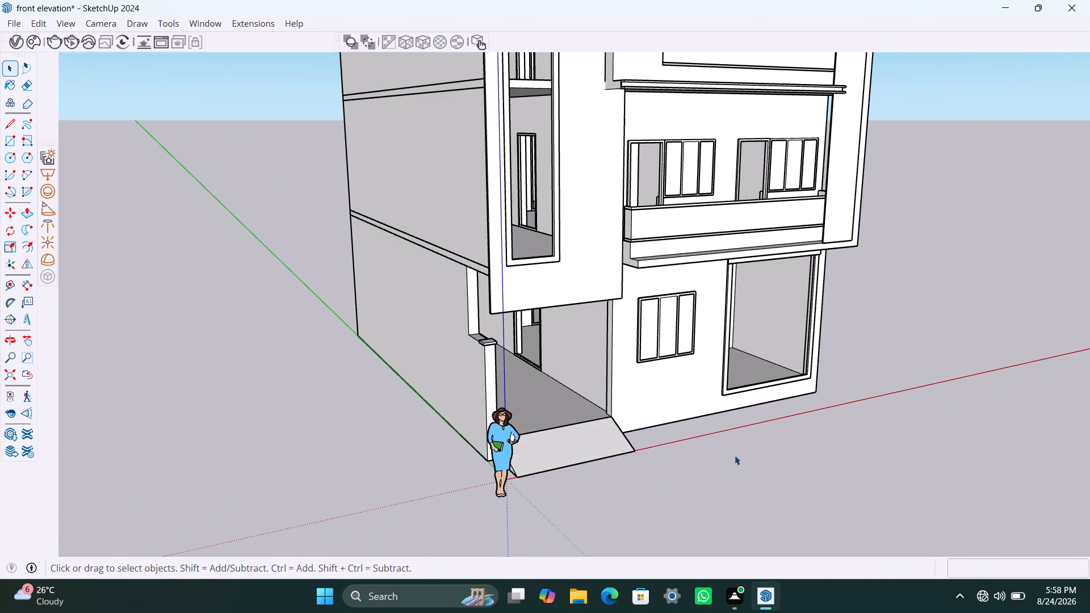
pyautogui.moveTo(604, 497); pyautogui.dragTo(472, 492, button='middle')
pyautogui.scroll(-1, 501, 478)
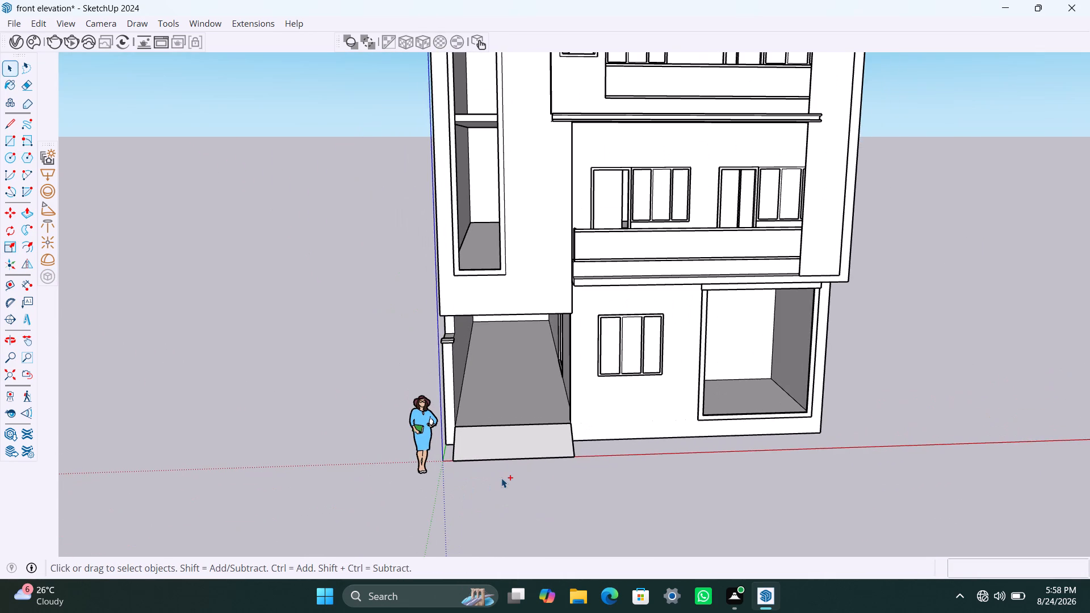
pyautogui.hotkey('ctrl', 's')
# Draw a horizontal rectangle about 9' 2" by 2' 7" outward from the base of the large opening's frame.
pyautogui.moveTo(719, 439); pyautogui.dragTo(702, 440, button='middle')
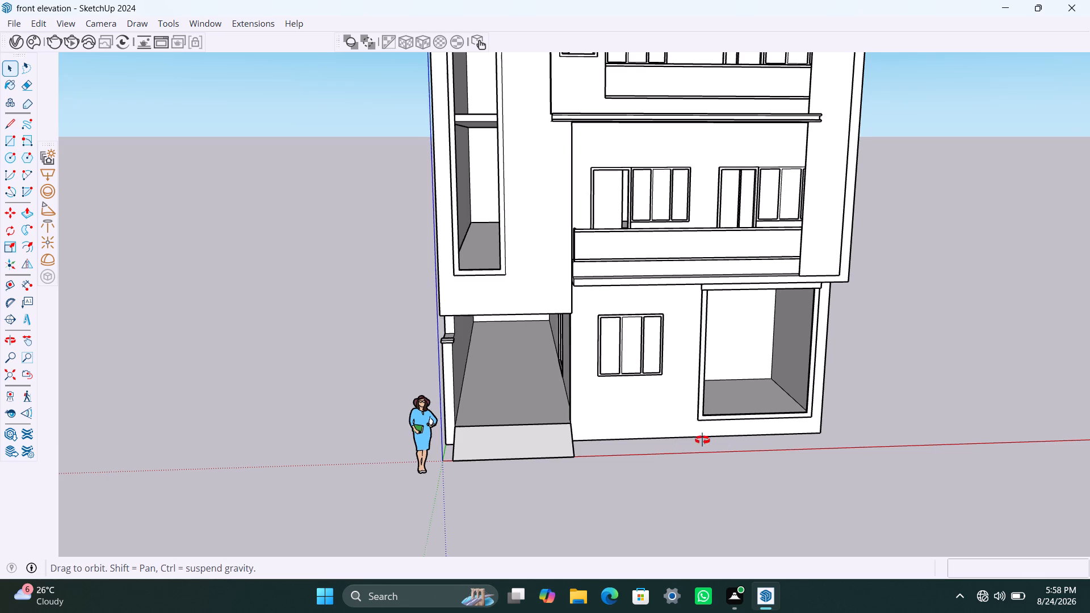
pyautogui.moveTo(702, 440); pyautogui.dragTo(686, 440, button='middle')
pyautogui.press('r')
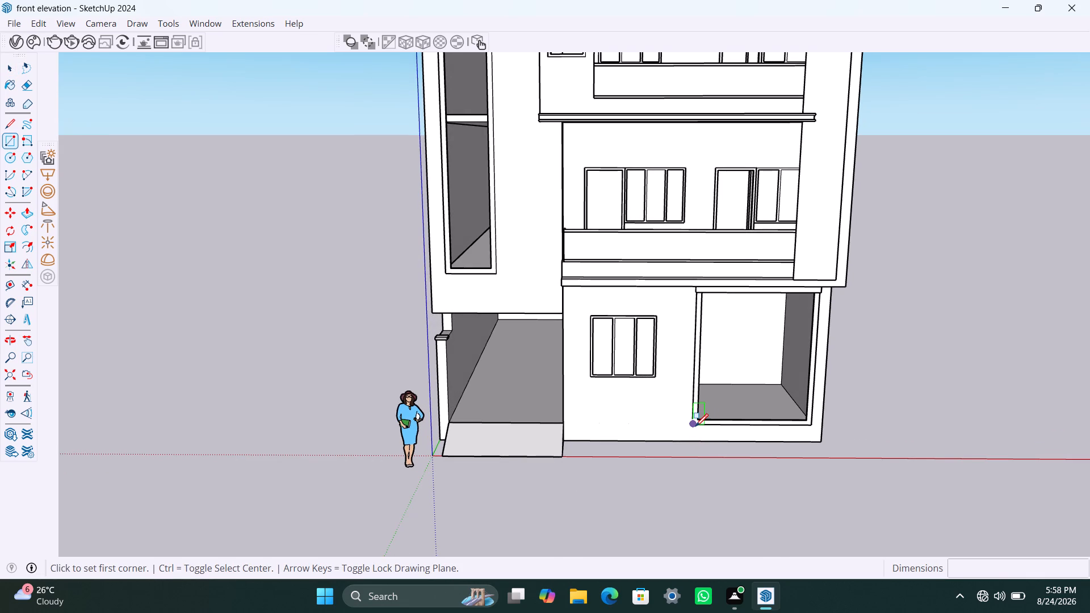
pyautogui.scroll(10, 699, 420)
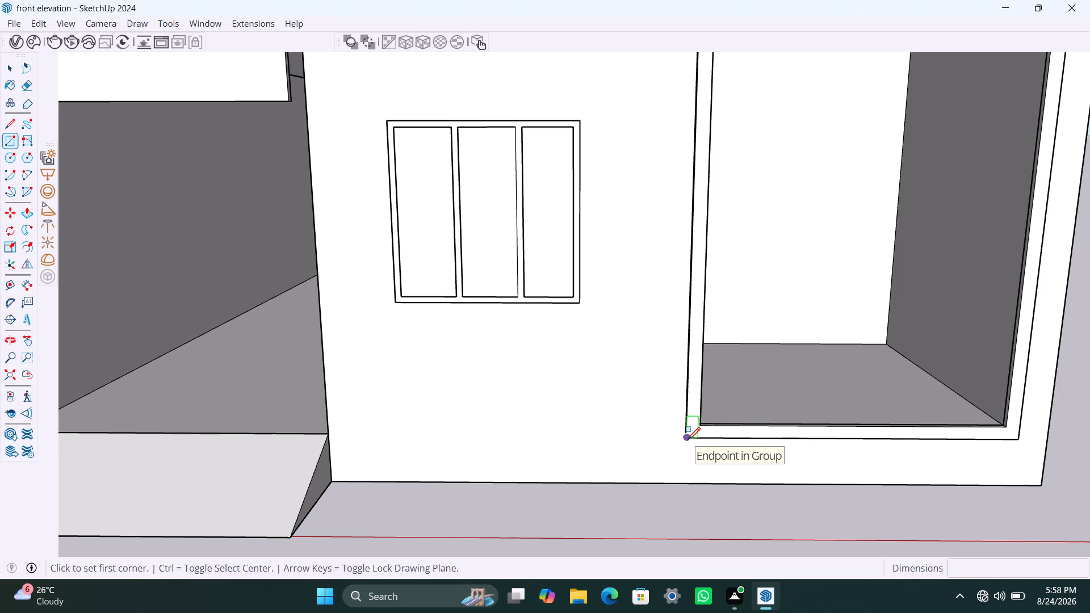
pyautogui.click(687, 440)
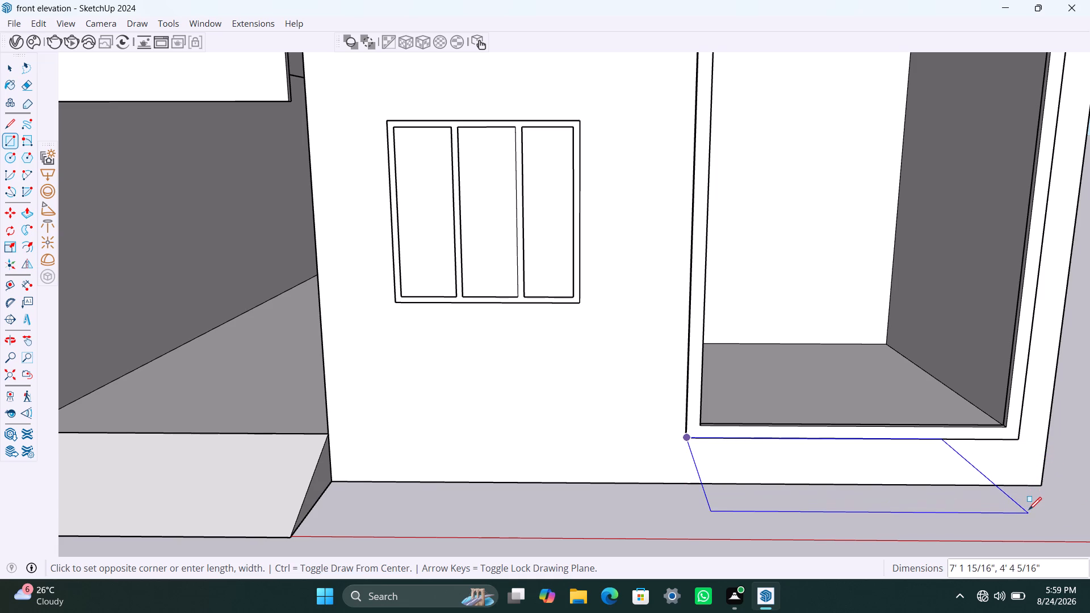
pyautogui.click(1074, 480)
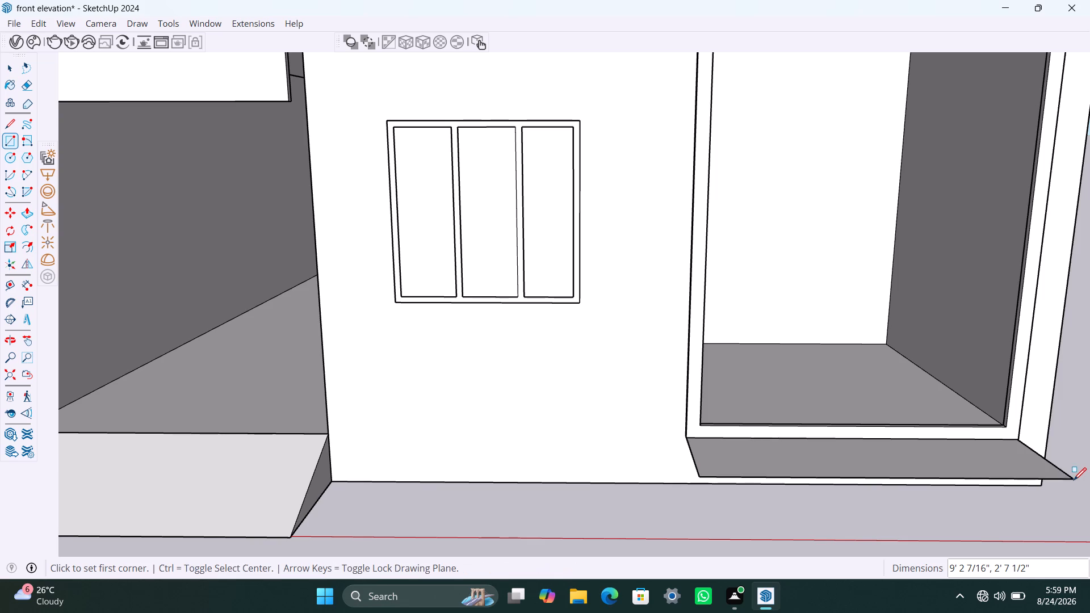
pyautogui.press('space')
# Select the new rectangle with its edges and make it a group.
pyautogui.scroll(4, 1036, 448)
pyautogui.moveTo(1029, 462); pyautogui.dragTo(925, 470, button='middle')
pyautogui.scroll(-10, 748, 517)
pyautogui.moveTo(821, 493); pyautogui.dragTo(810, 457, button='middle')
pyautogui.scroll(-4, 810, 477)
pyautogui.moveTo(811, 491); pyautogui.dragTo(846, 513, button='middle')
pyautogui.scroll(3, 783, 474)
pyautogui.tripleClick(764, 487)
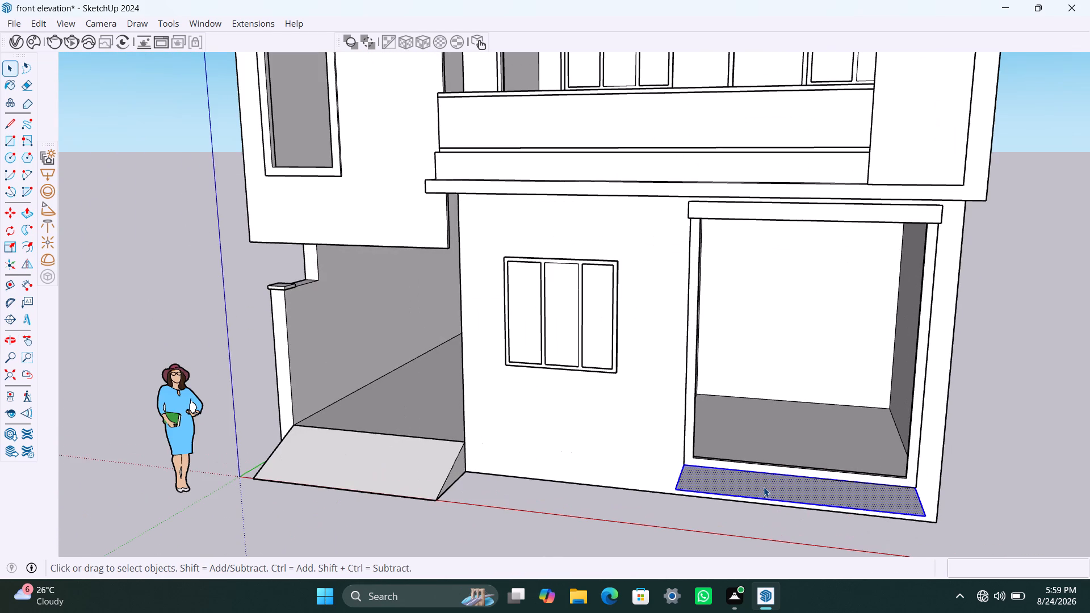
pyautogui.rightClick(764, 488)
pyautogui.click(839, 298)
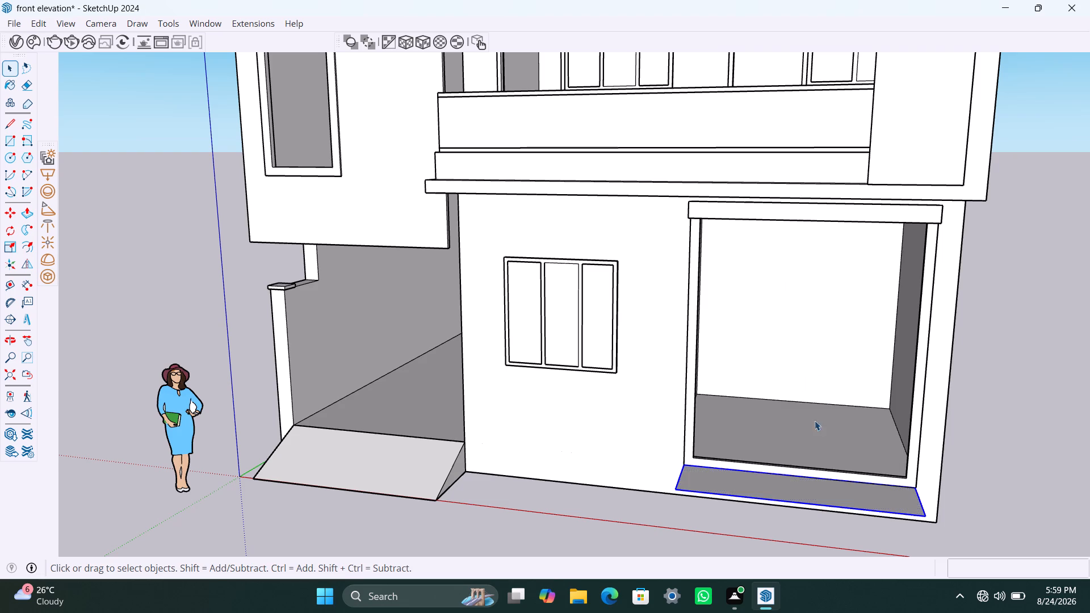
# Inside the rectangle's group, extrude the face 6" downward to form an entrance step.
pyautogui.tripleClick(785, 488)
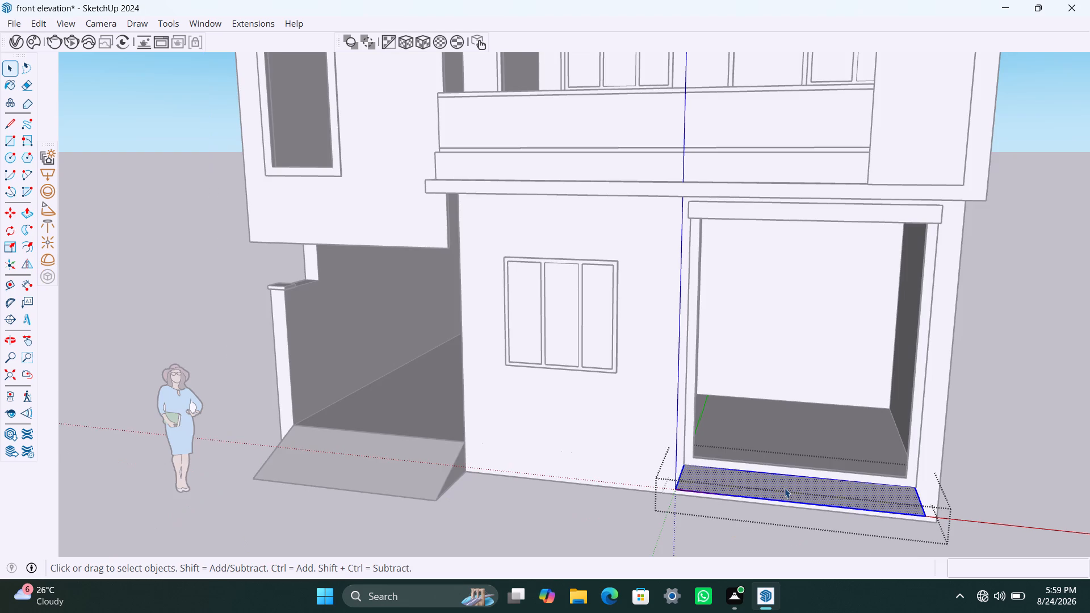
pyautogui.scroll(1, 785, 488)
pyautogui.press('p')
pyautogui.click(785, 488)
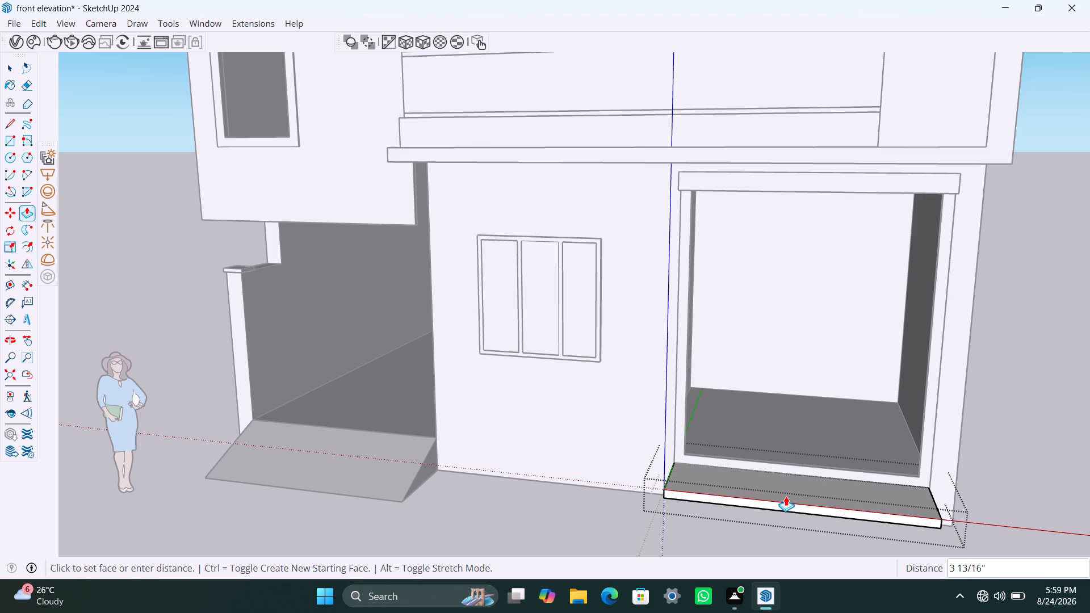
pyautogui.press('6')
pyautogui.hotkey('shift', '"')
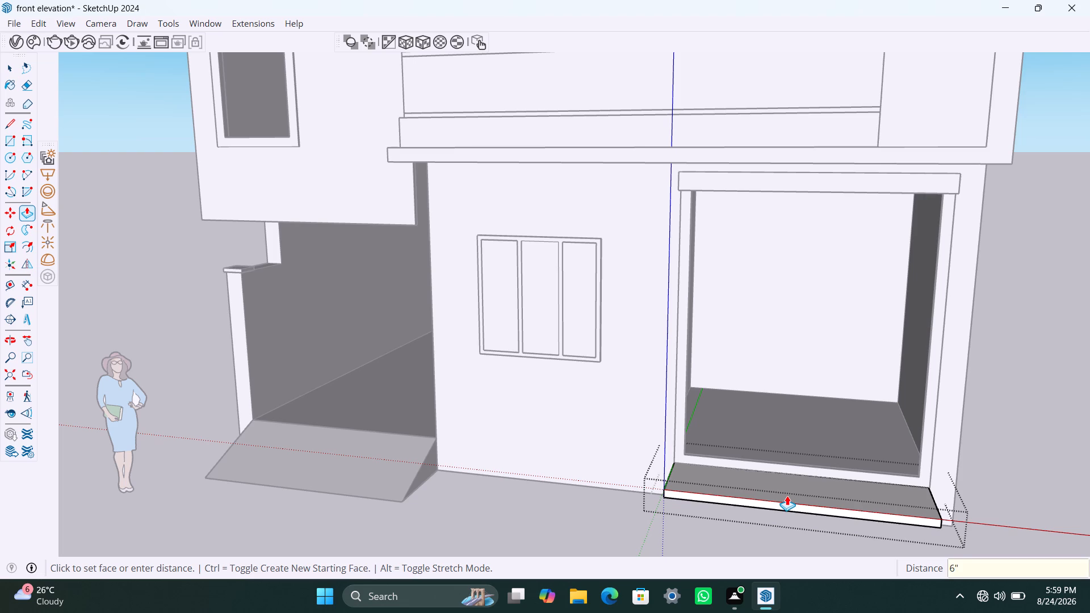
pyautogui.press('Return')
pyautogui.press('space')
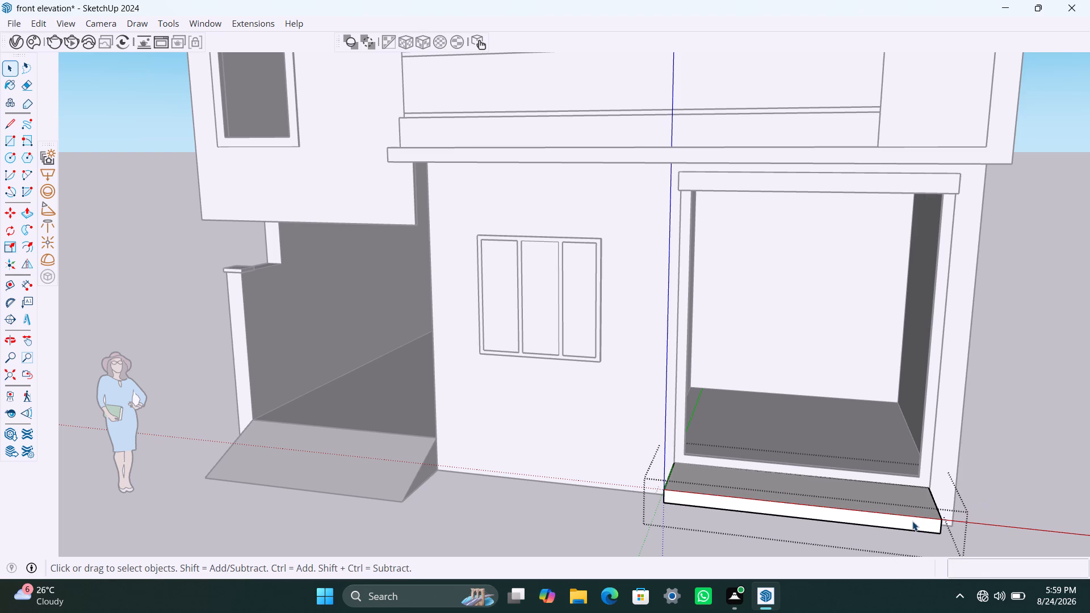
# Push the step's front face back about 1' 3" towards the house, and leave the group.
pyautogui.click(912, 521)
pyautogui.press('p')
pyautogui.click(912, 522)
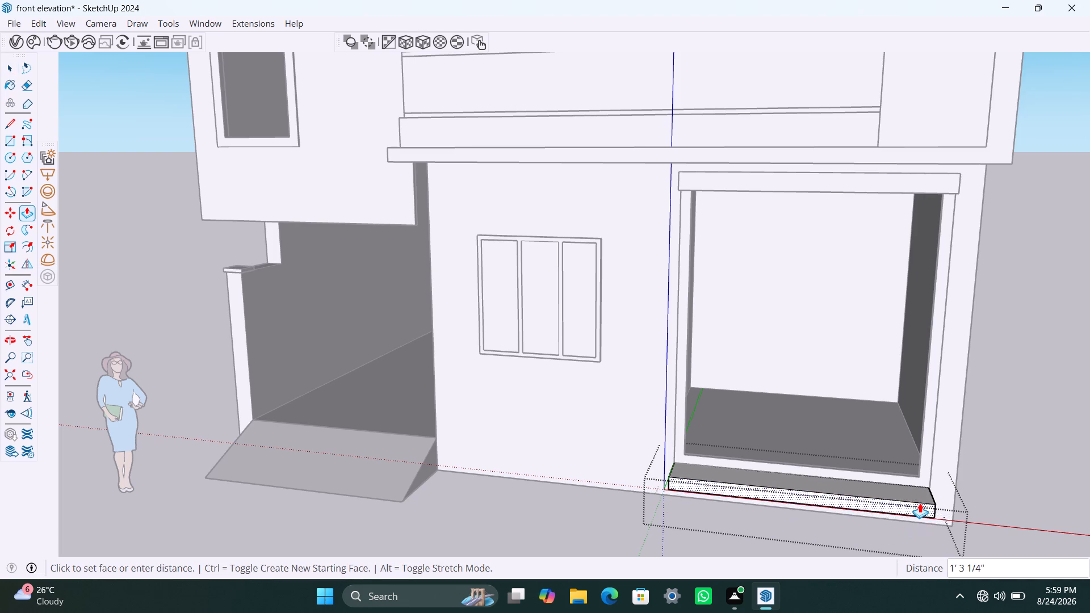
pyautogui.click(920, 503)
pyautogui.press('space')
pyautogui.click(1004, 484)
# Copy the step outward and reposition the copy so it sits directly below and in front of the first step.
pyautogui.scroll(-3, 951, 482)
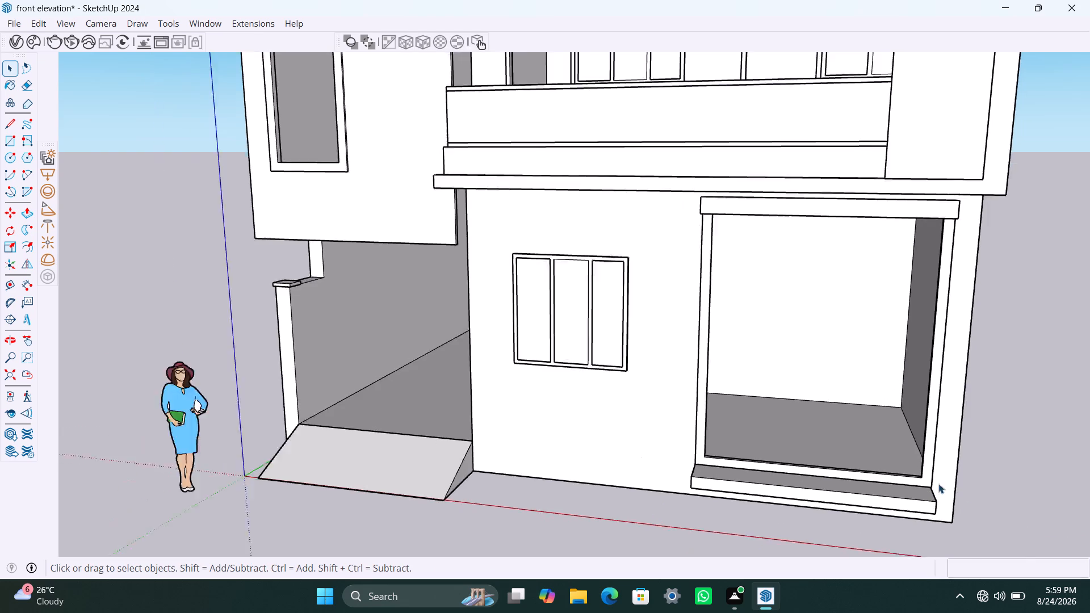
pyautogui.keyDown('shift'); pyautogui.moveTo(871, 494); pyautogui.dragTo(845, 439, button='middle'); pyautogui.keyUp('shift')
pyautogui.click(840, 442)
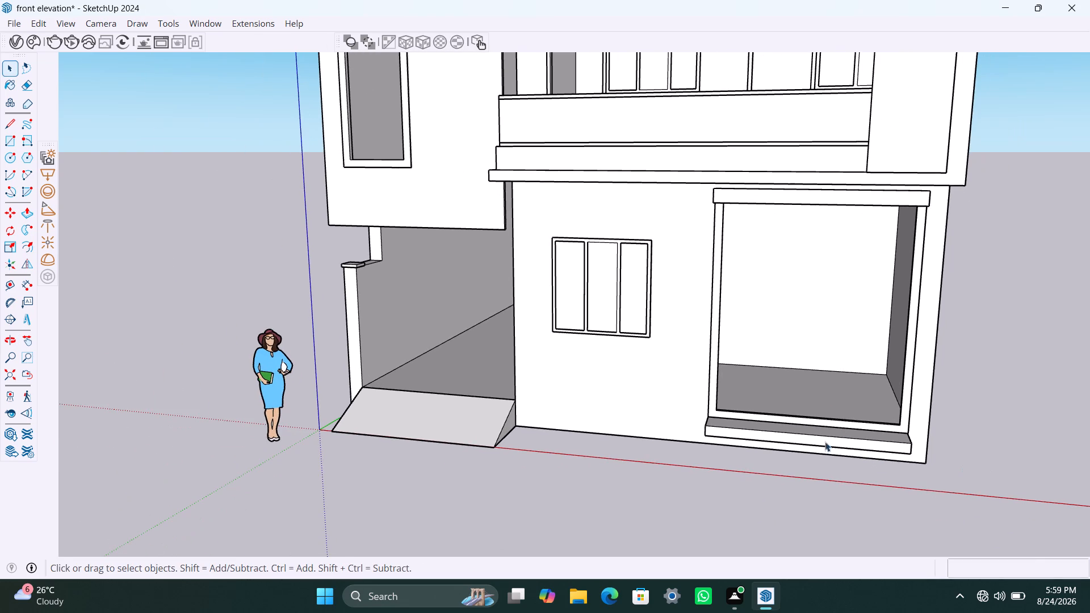
pyautogui.press('m')
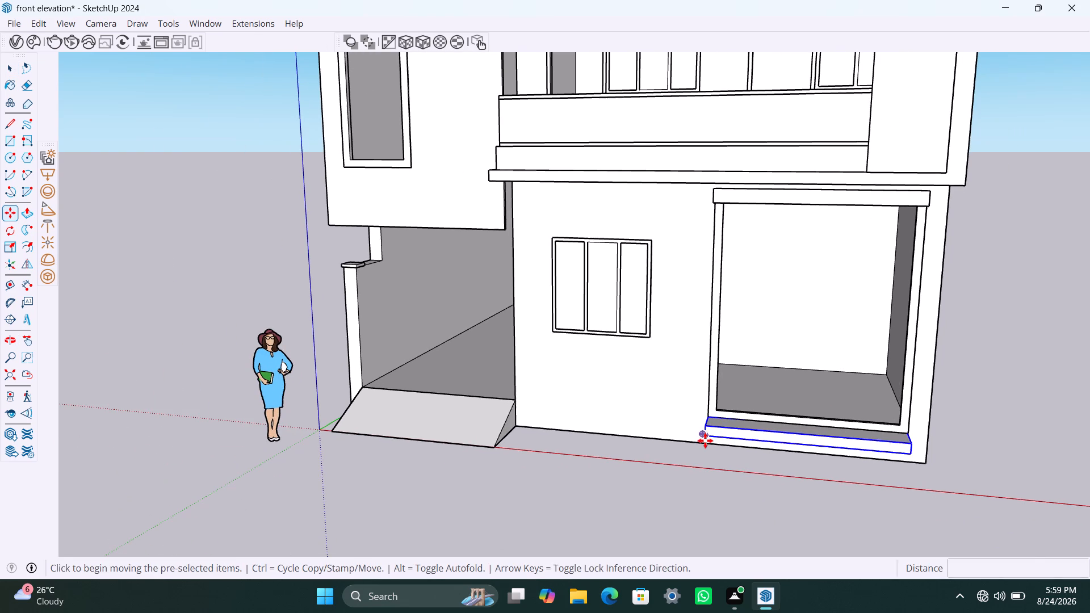
pyautogui.click(705, 442)
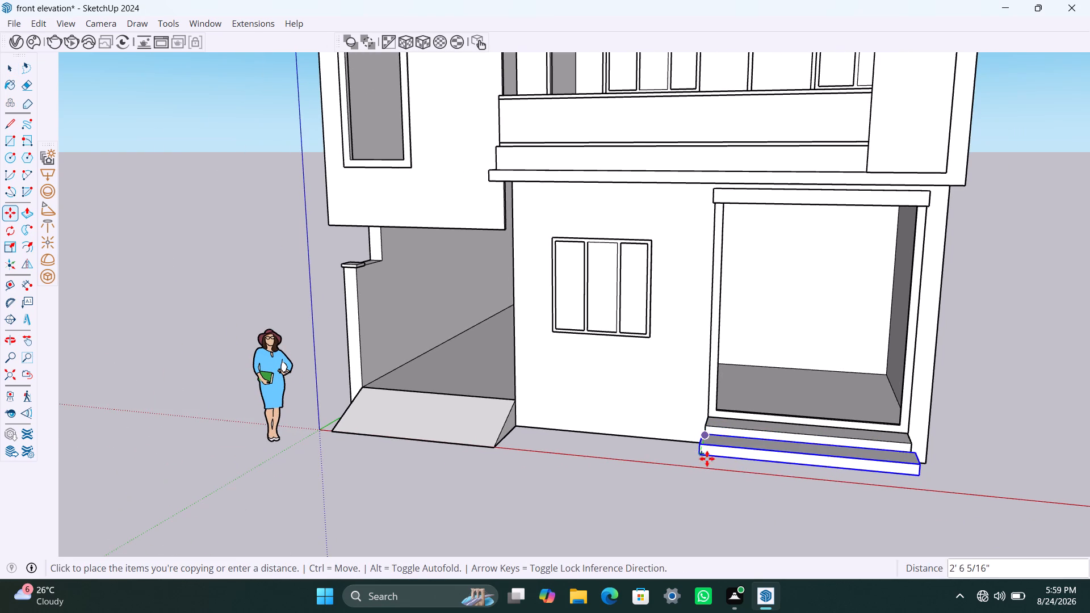
pyautogui.click(695, 468)
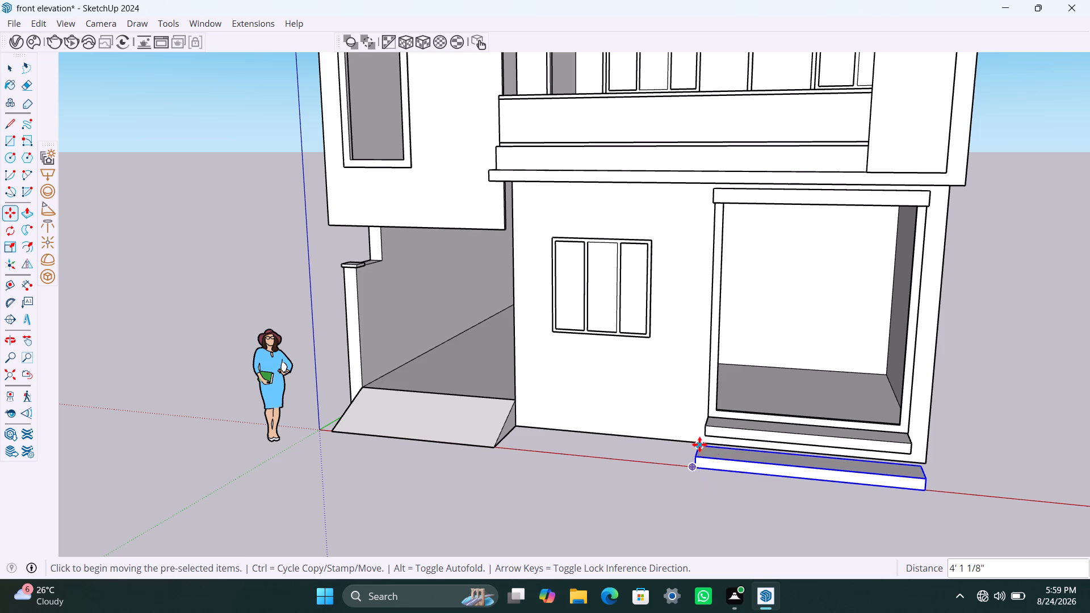
pyautogui.click(699, 444)
pyautogui.click(705, 437)
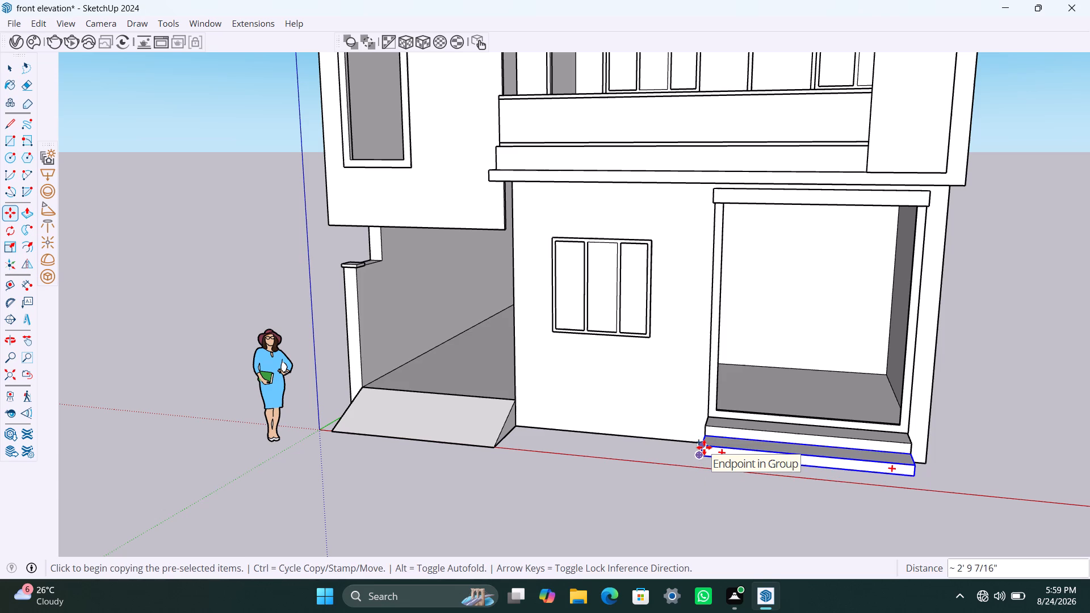
# Copy the lower step down and forward about 1' 5" to form a third step, and deselect it.
pyautogui.click(704, 435)
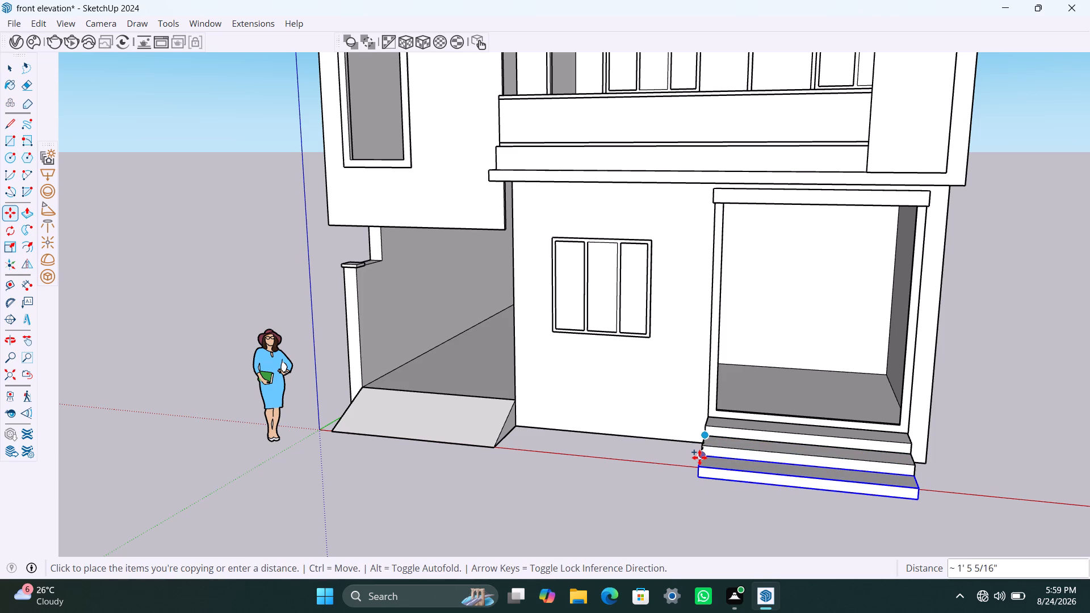
pyautogui.click(699, 459)
pyautogui.press('space')
pyautogui.click(962, 481)
# Examine the three entrance steps from below, the front and the side, checking how they meet each other.
pyautogui.scroll(-2, 890, 500)
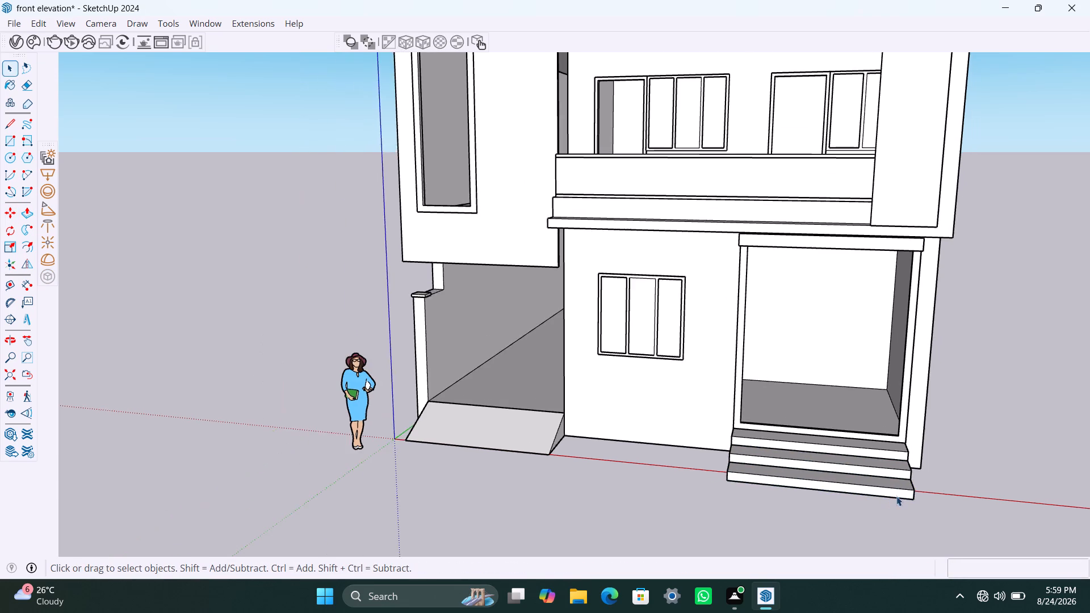
pyautogui.moveTo(896, 494); pyautogui.dragTo(695, 300, button='middle')
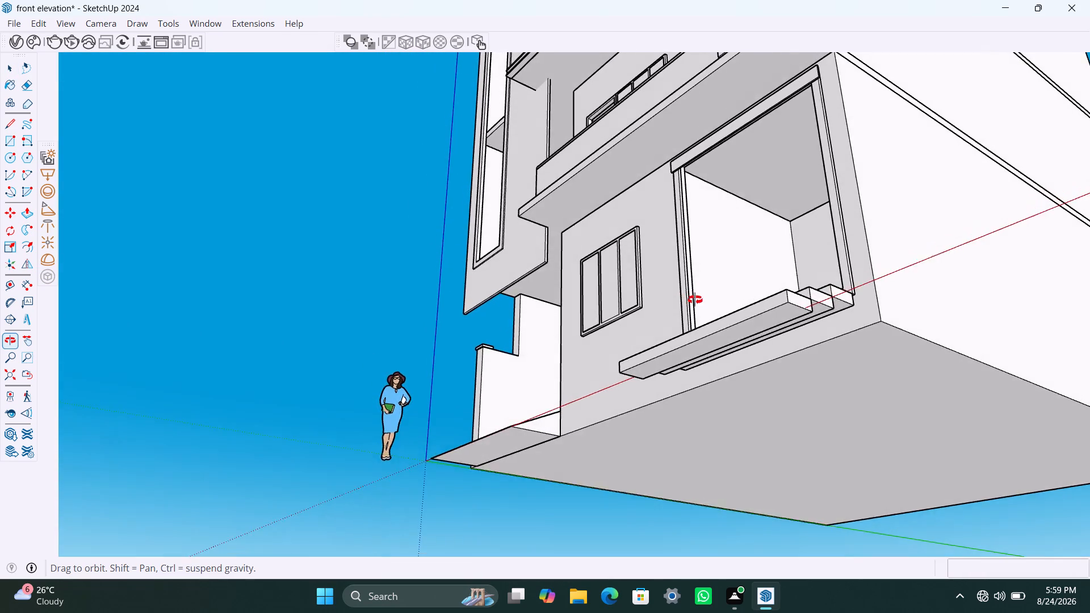
pyautogui.moveTo(695, 300); pyautogui.dragTo(992, 440, button='middle')
pyautogui.moveTo(811, 477); pyautogui.dragTo(816, 489, button='middle')
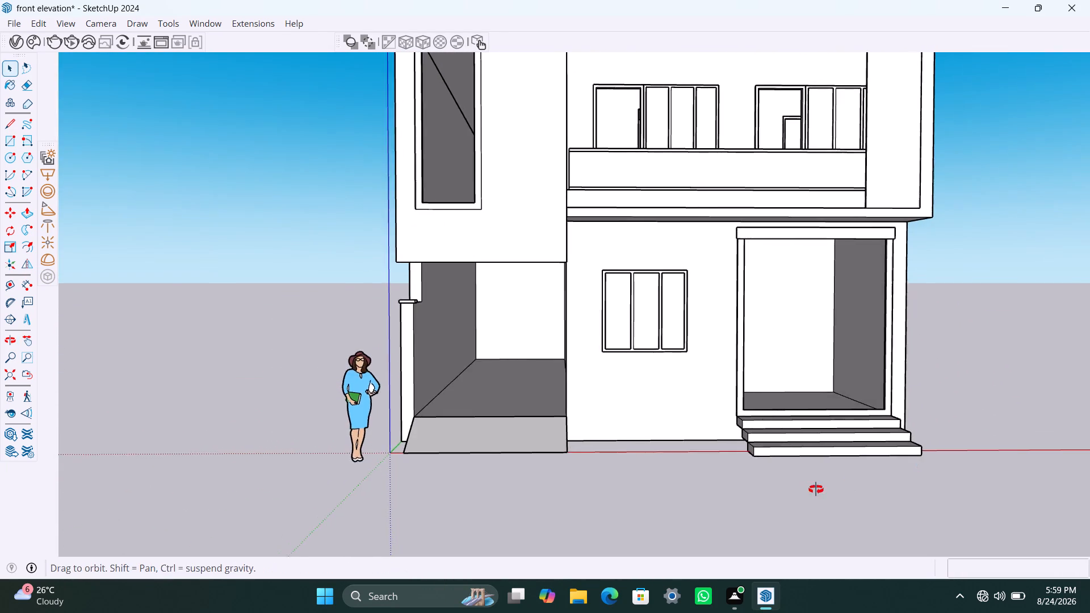
pyautogui.moveTo(816, 489); pyautogui.dragTo(919, 535, button='middle')
pyautogui.scroll(4, 757, 440)
pyautogui.moveTo(749, 421); pyautogui.dragTo(832, 456, button='middle')
pyautogui.scroll(4, 754, 414)
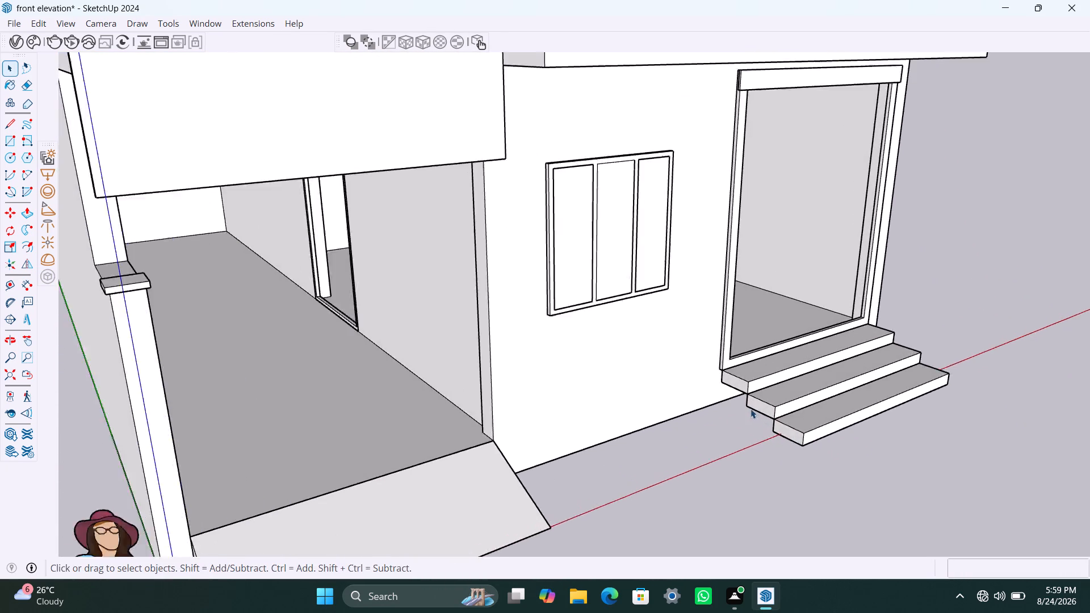
pyautogui.moveTo(743, 408); pyautogui.dragTo(879, 450, button='middle')
pyautogui.scroll(5, 694, 370)
pyautogui.moveTo(757, 372); pyautogui.dragTo(820, 377, button='middle')
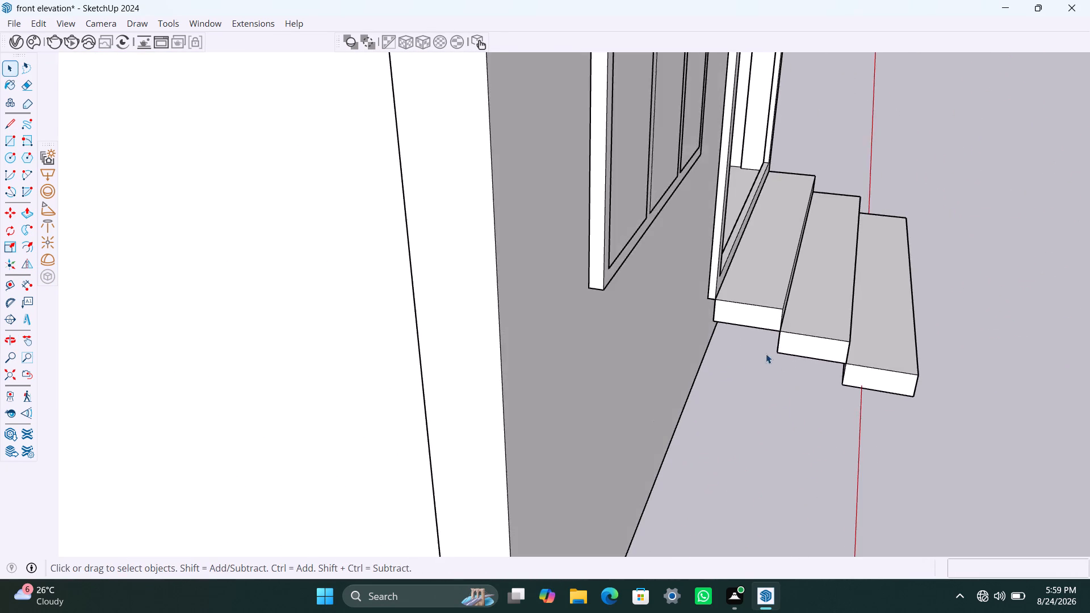
pyautogui.scroll(9, 771, 344)
pyautogui.moveTo(779, 333); pyautogui.dragTo(829, 263, button='middle')
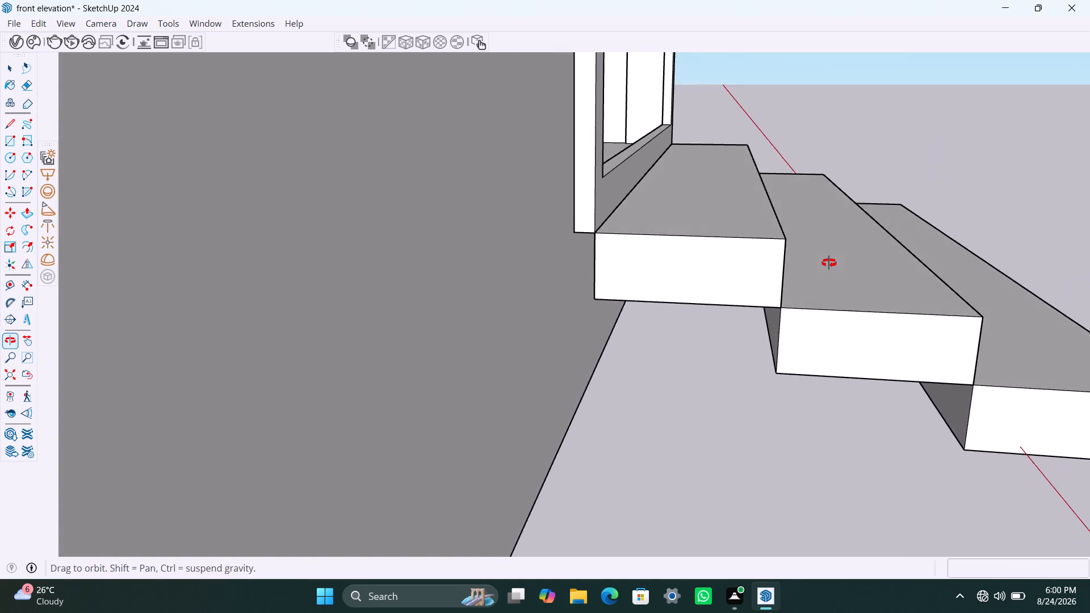
pyautogui.moveTo(829, 263); pyautogui.dragTo(833, 222, button='middle')
pyautogui.scroll(3, 770, 336)
pyautogui.scroll(-10, 781, 297)
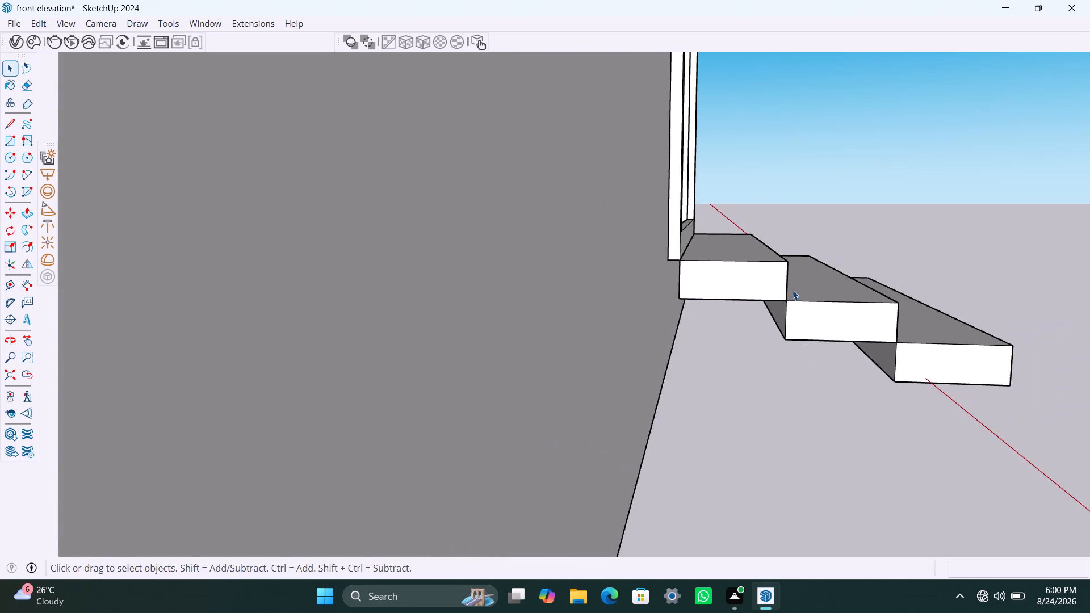
# Inside the top step's group, push its front face back about 2 3/8" towards the house.
pyautogui.moveTo(793, 283); pyautogui.dragTo(771, 347, button='middle')
pyautogui.scroll(3, 794, 301)
pyautogui.moveTo(792, 313); pyautogui.dragTo(656, 296, button='middle')
pyautogui.scroll(3, 672, 296)
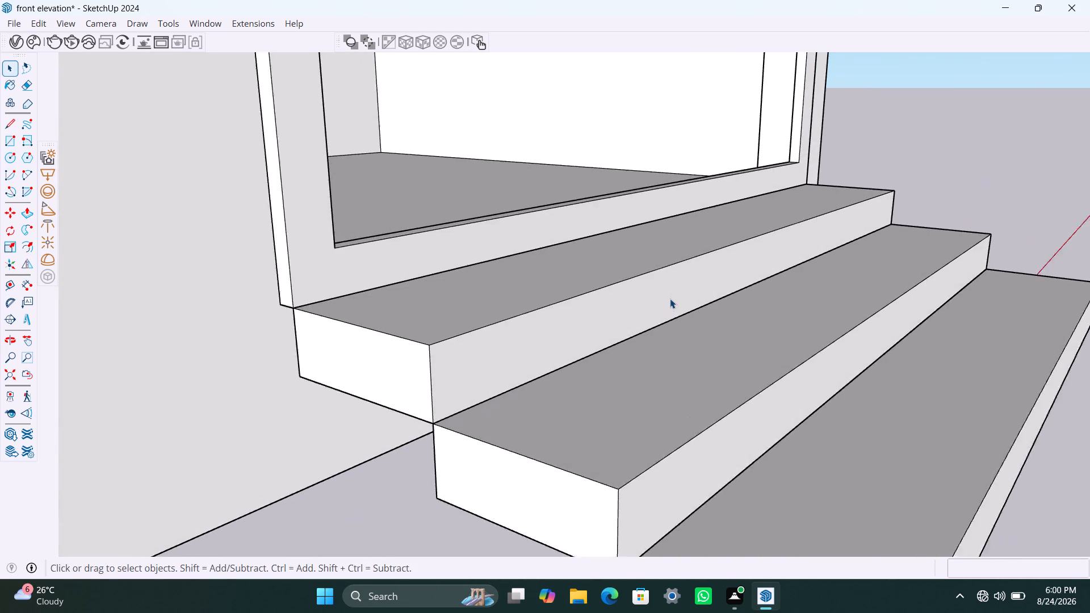
pyautogui.moveTo(665, 318); pyautogui.dragTo(587, 334, button='middle')
pyautogui.click(594, 320)
pyautogui.doubleClick(594, 320)
pyautogui.click(588, 316)
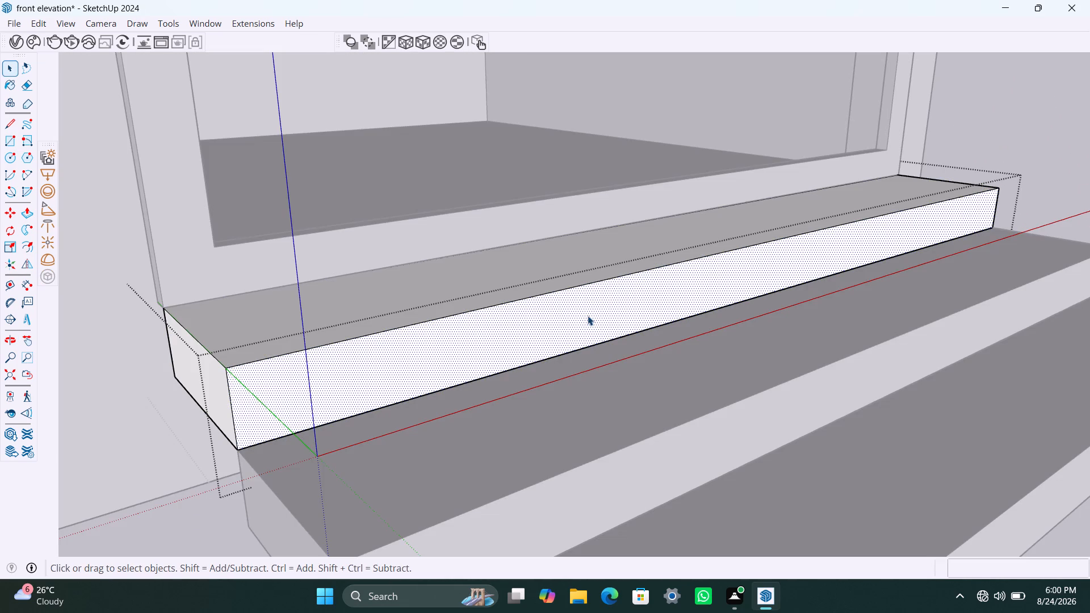
pyautogui.press('p')
pyautogui.click(588, 316)
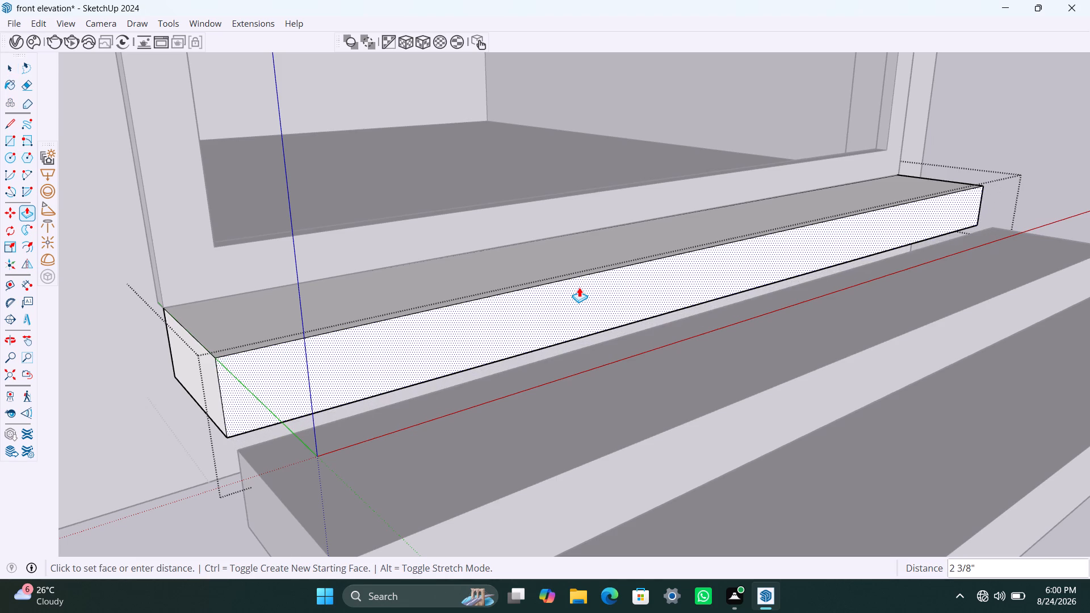
pyautogui.click(579, 287)
pyautogui.press('space')
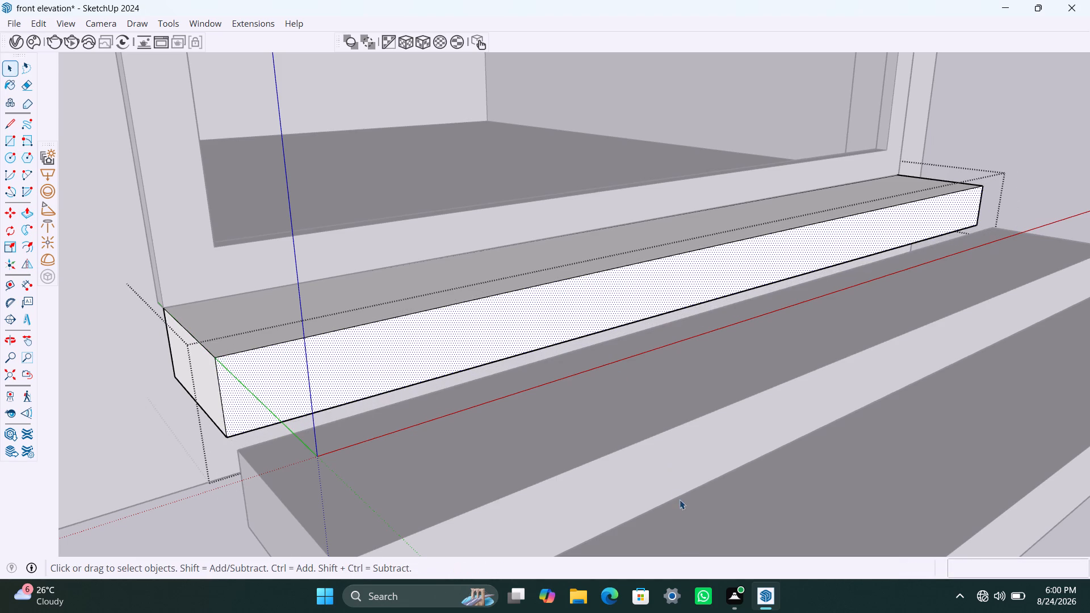
# Inside the middle step's group, push its front face back slightly towards the house.
pyautogui.doubleClick(669, 485)
pyautogui.click(664, 481)
pyautogui.press('p')
pyautogui.click(664, 480)
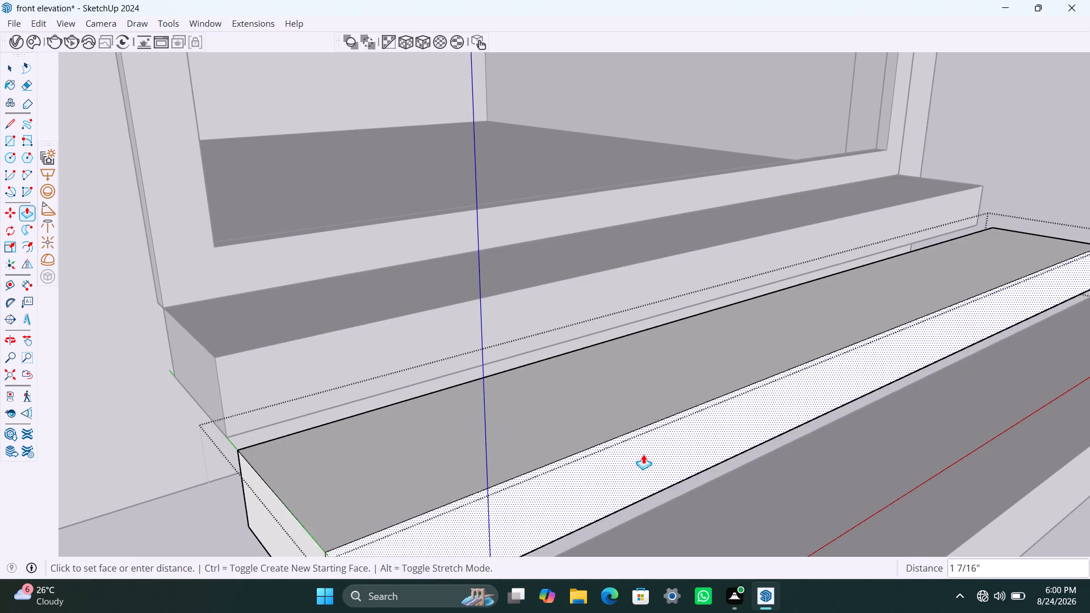
pyautogui.click(626, 433)
pyautogui.press('space')
# Inside the bottom step's group, push its front face back towards the house and leave the group.
pyautogui.scroll(-10, 747, 475)
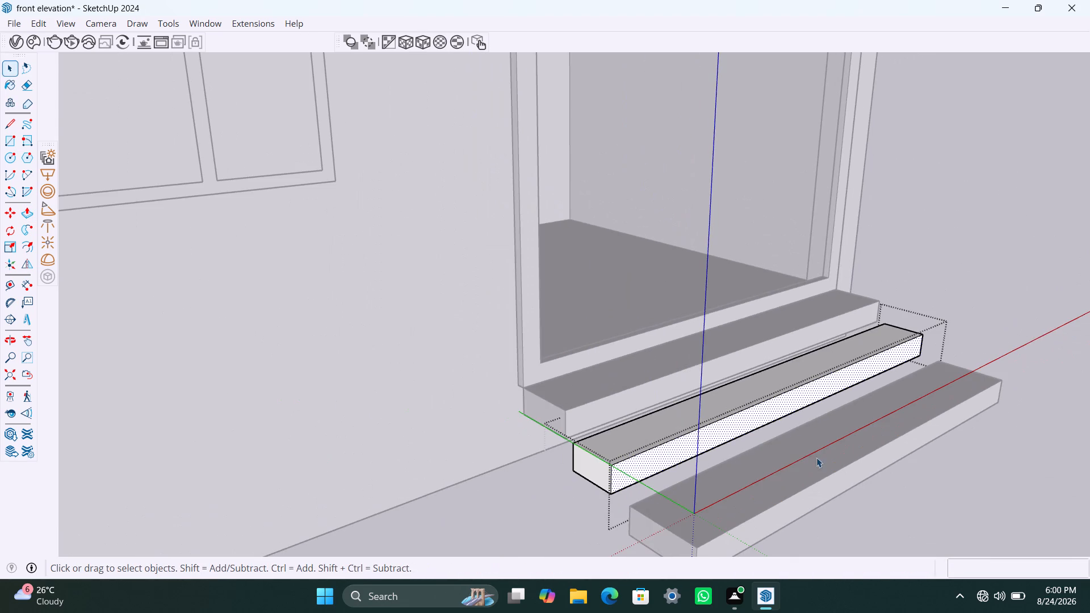
pyautogui.tripleClick(821, 491)
pyautogui.click(822, 492)
pyautogui.press('p')
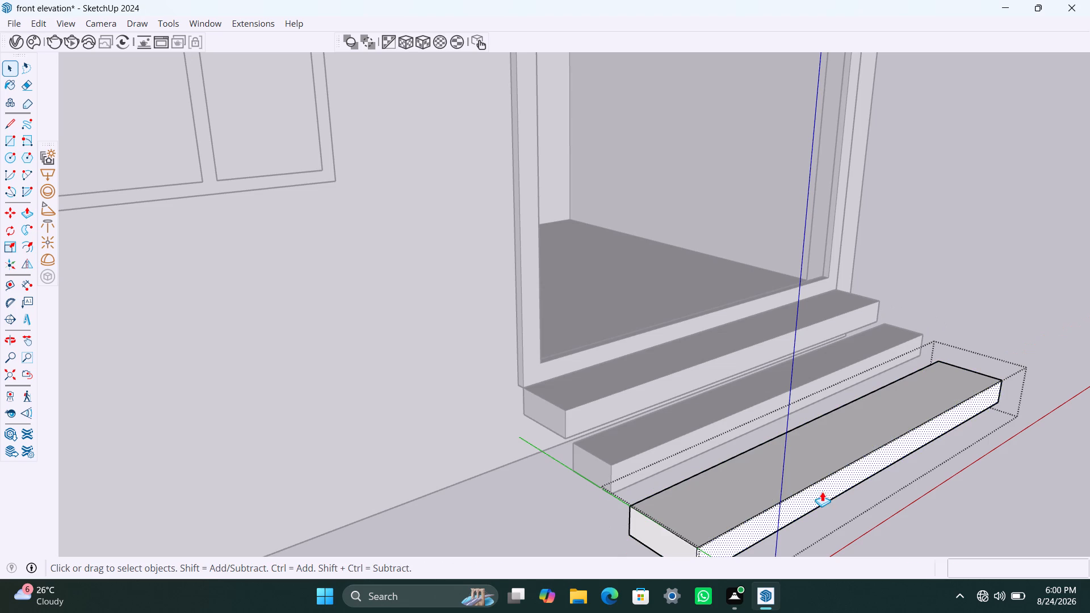
pyautogui.click(822, 492)
pyautogui.click(794, 476)
pyautogui.press('space')
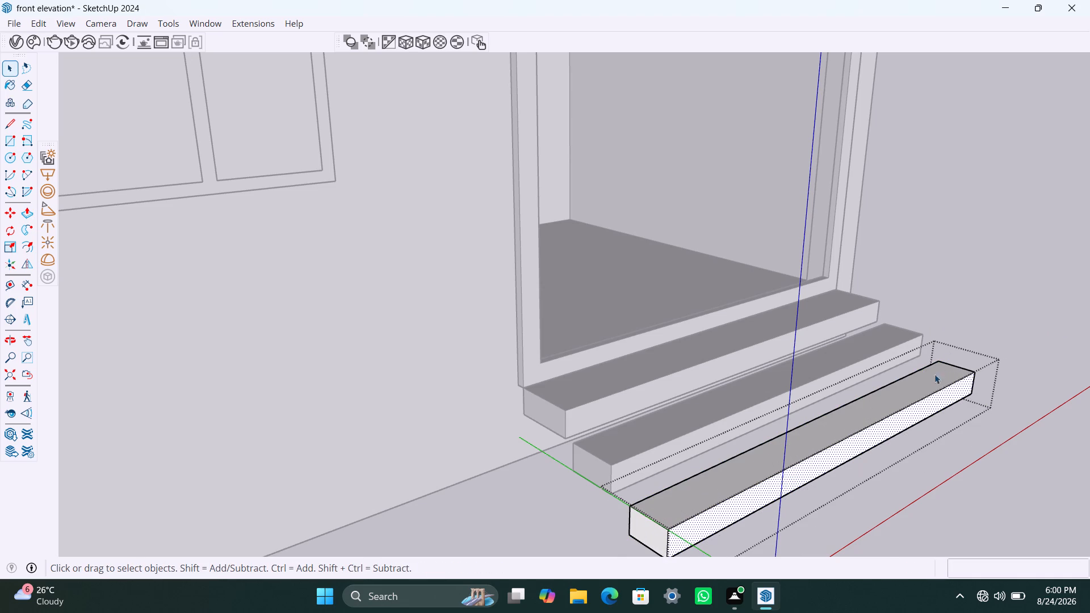
pyautogui.click(974, 320)
# Move the middle step so its upper back corner meets the top step's lower front corner.
pyautogui.scroll(3, 578, 460)
pyautogui.moveTo(563, 448); pyautogui.dragTo(593, 455, button='middle')
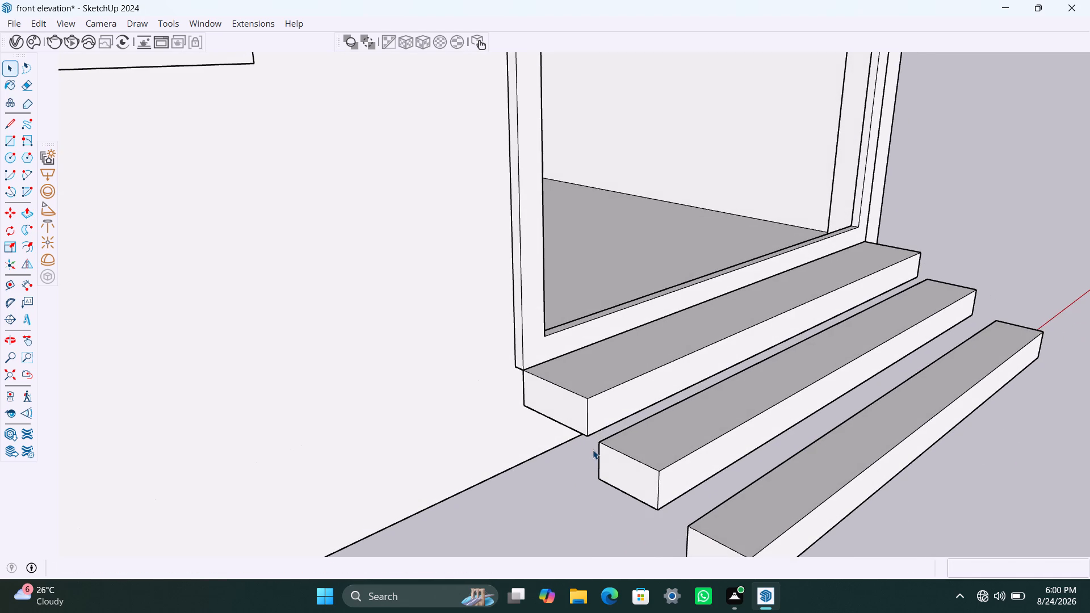
pyautogui.press('p')
pyautogui.press('space')
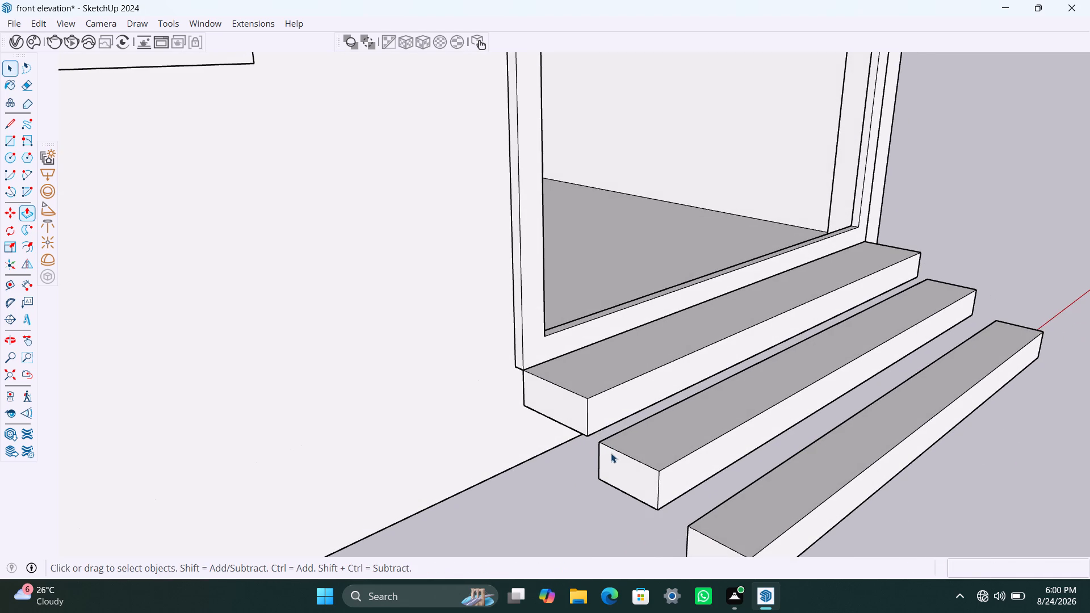
pyautogui.click(611, 453)
pyautogui.press('p')
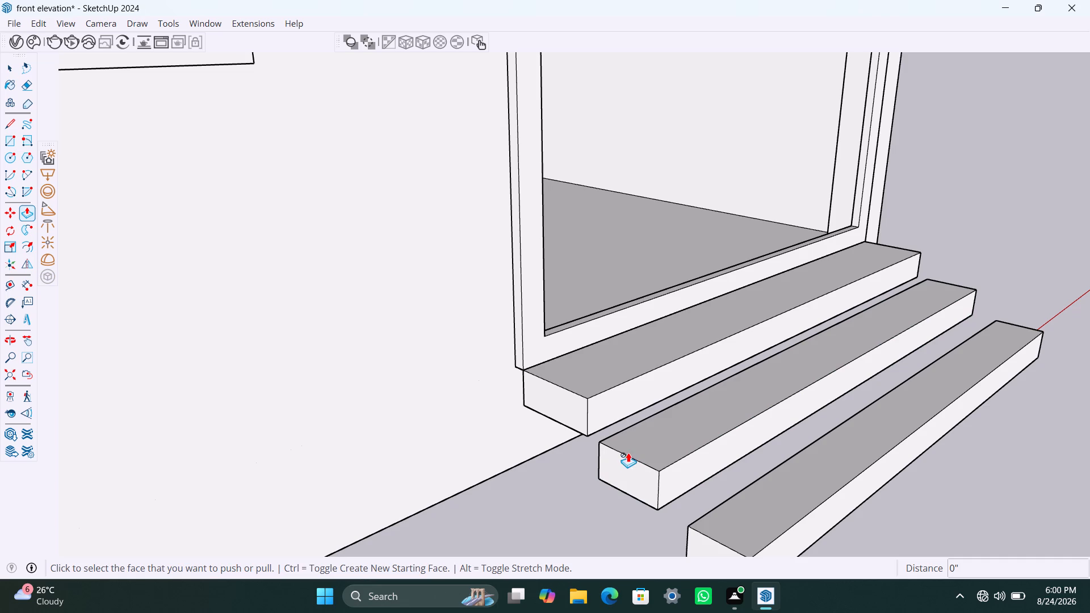
pyautogui.press('space')
pyautogui.click(636, 452)
pyautogui.press('m')
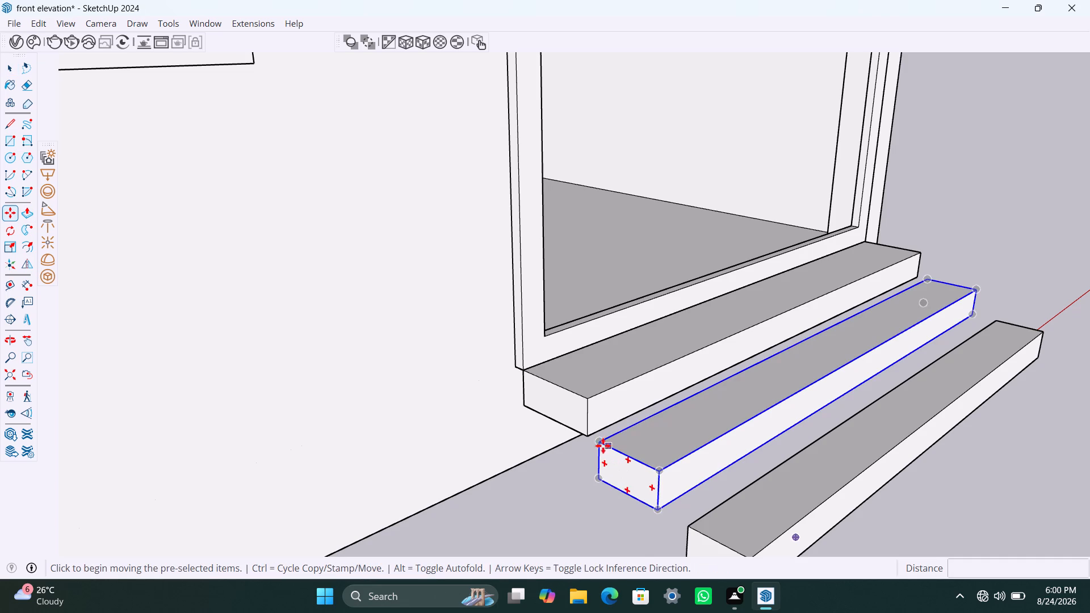
pyautogui.click(599, 443)
pyautogui.click(588, 436)
pyautogui.press('space')
# Move the bottom step so its upper back corner meets the middle step's lower front corner, and deselect it.
pyautogui.click(709, 519)
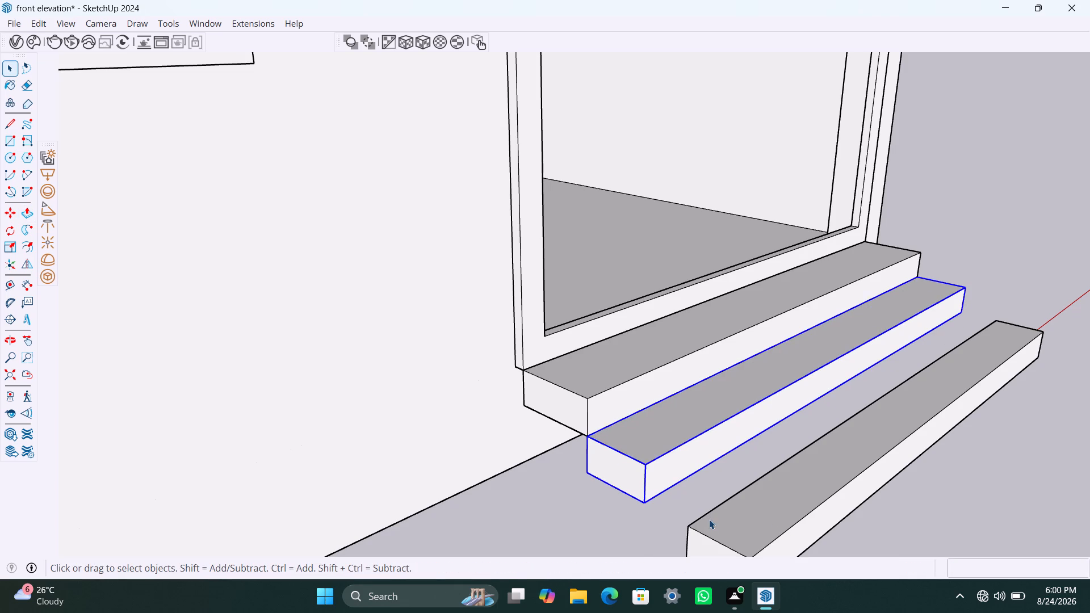
pyautogui.press('m')
pyautogui.click(694, 531)
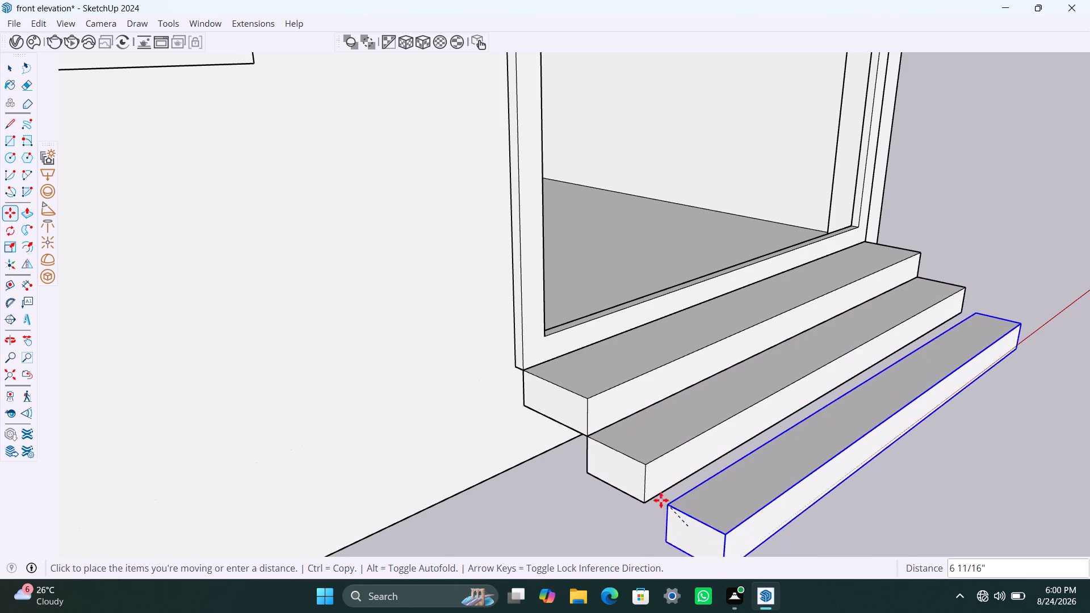
pyautogui.click(646, 501)
pyautogui.press('space')
pyautogui.click(863, 507)
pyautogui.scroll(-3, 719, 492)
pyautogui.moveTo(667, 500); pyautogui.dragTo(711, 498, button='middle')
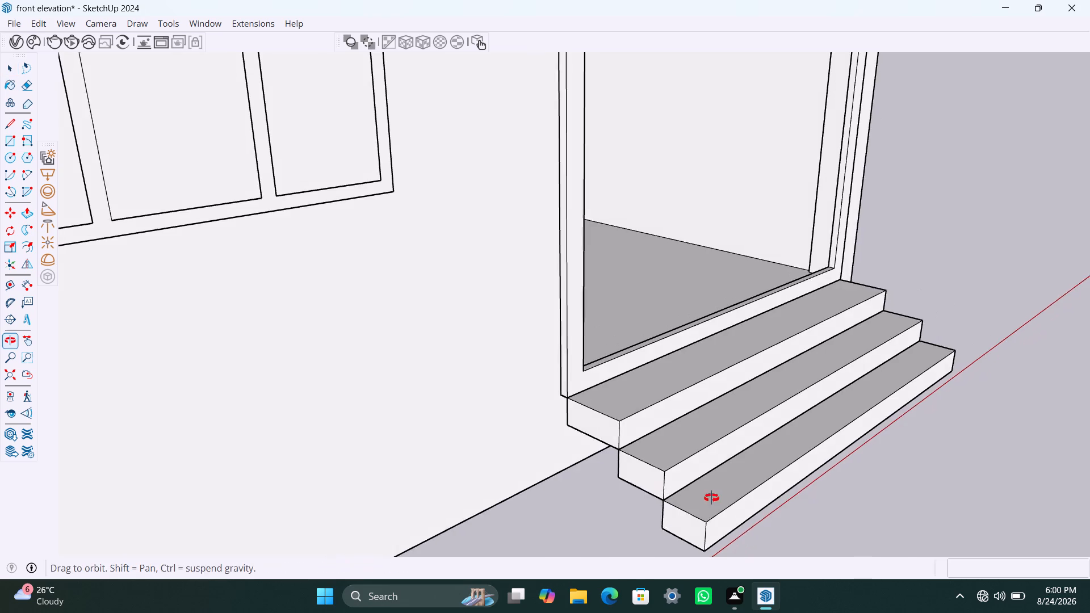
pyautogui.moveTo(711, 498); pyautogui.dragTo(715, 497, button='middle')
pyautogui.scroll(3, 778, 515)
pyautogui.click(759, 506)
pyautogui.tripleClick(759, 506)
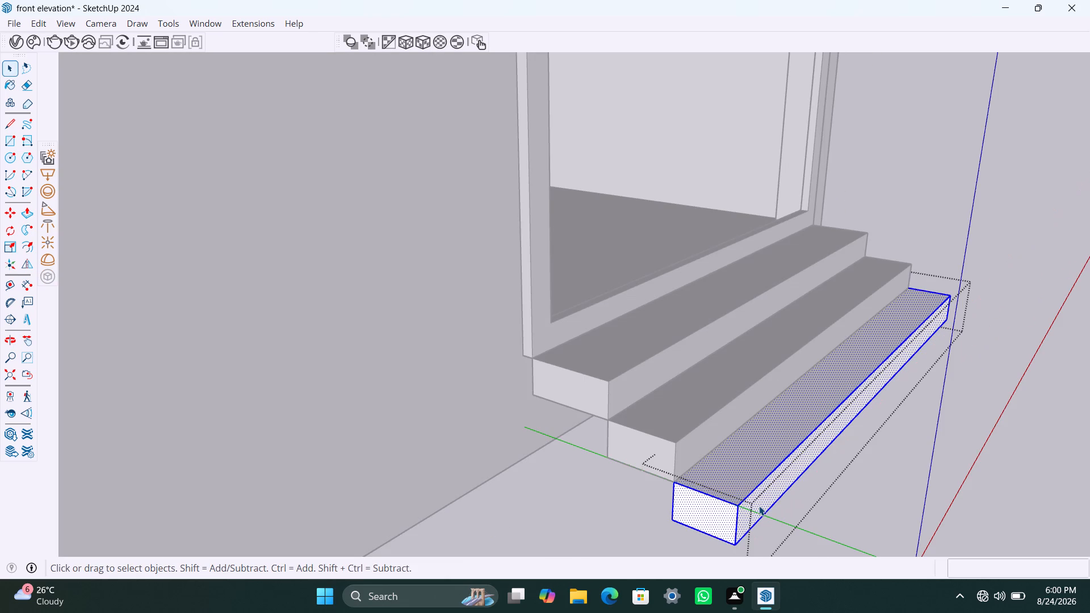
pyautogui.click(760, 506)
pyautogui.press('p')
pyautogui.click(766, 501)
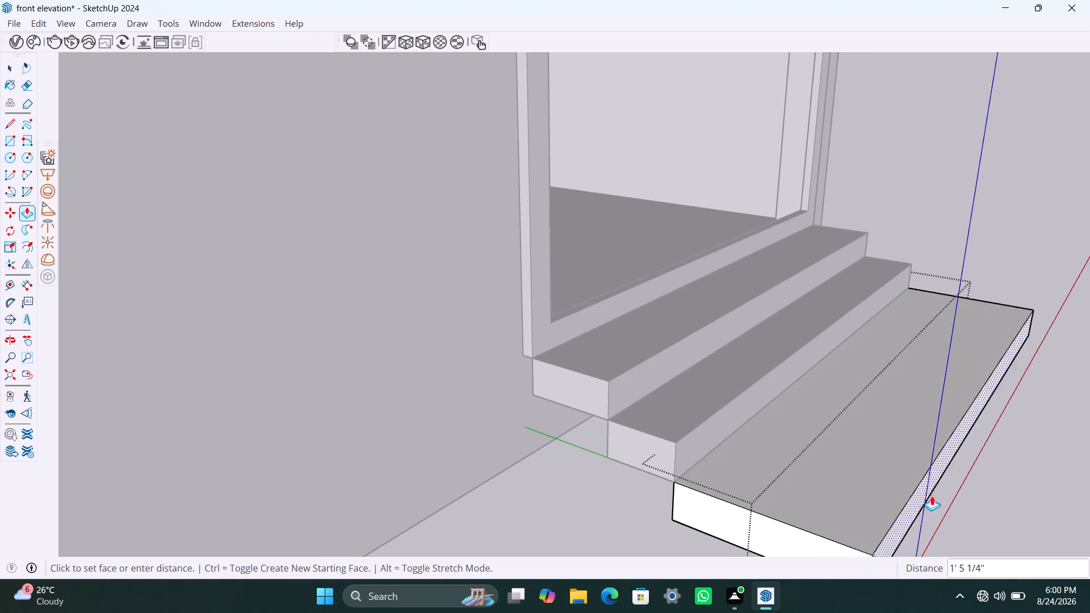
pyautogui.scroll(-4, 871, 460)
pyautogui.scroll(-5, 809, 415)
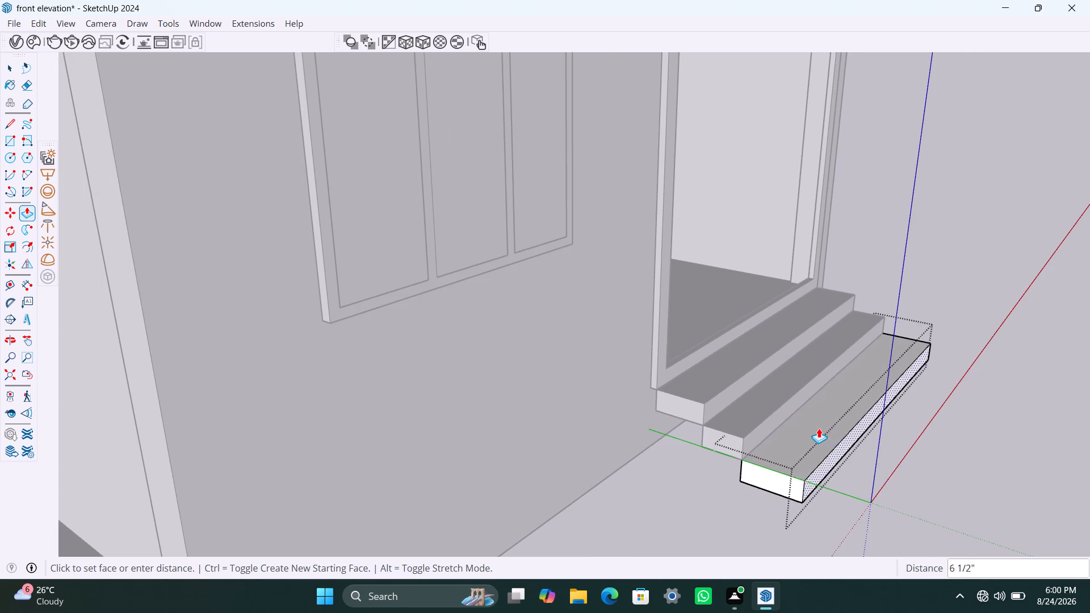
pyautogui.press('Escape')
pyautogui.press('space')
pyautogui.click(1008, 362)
# Examine the stair against the whole house from the front and from the side.
pyautogui.scroll(-4, 909, 436)
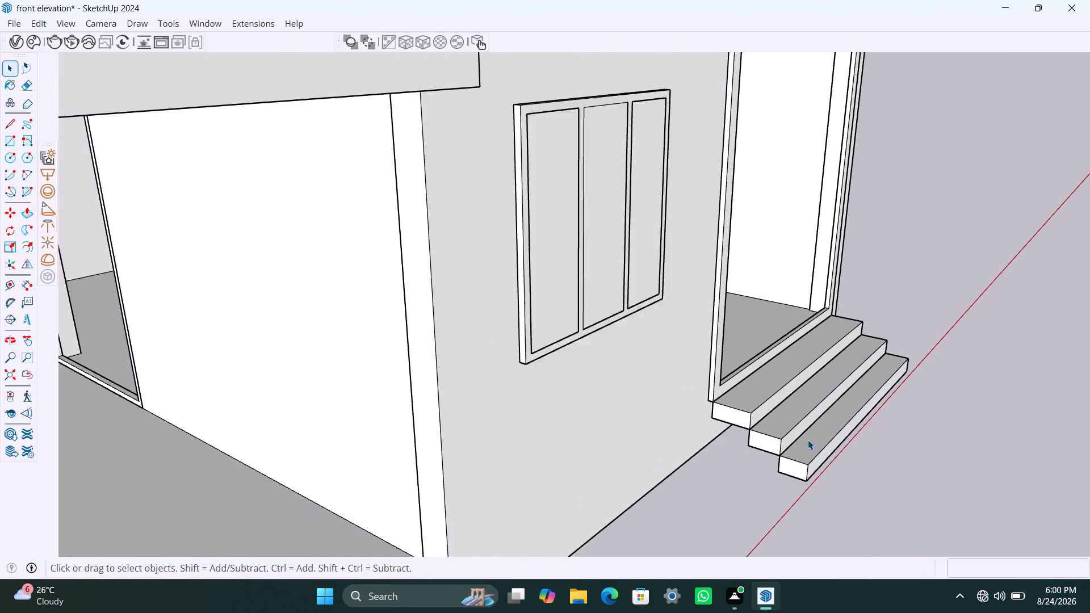
pyautogui.moveTo(811, 440); pyautogui.dragTo(548, 406, button='middle')
pyautogui.scroll(-4, 800, 458)
pyautogui.moveTo(632, 451); pyautogui.dragTo(493, 444, button='middle')
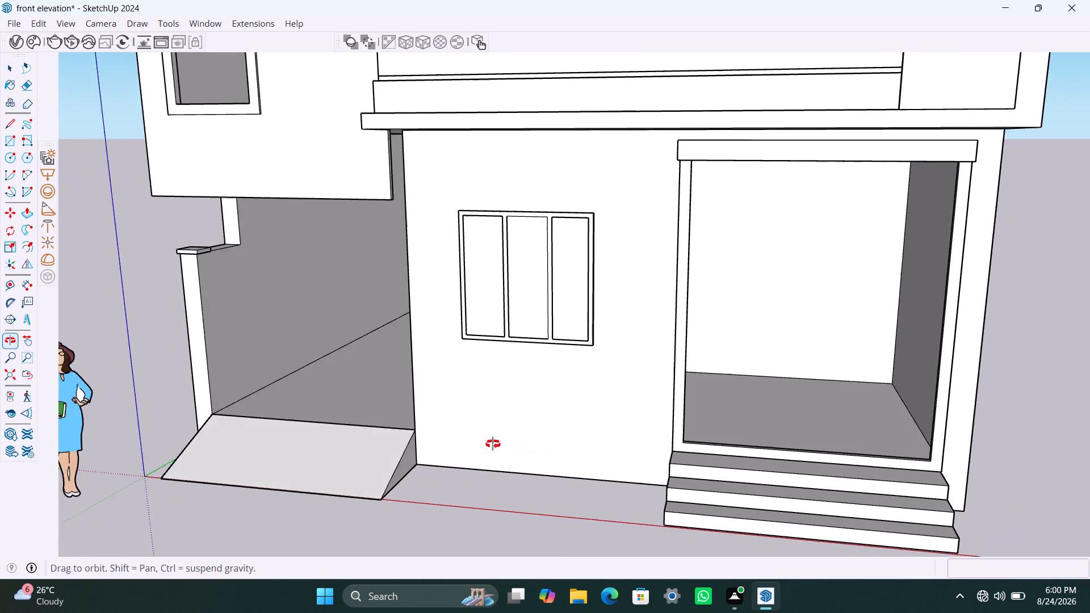
pyautogui.moveTo(493, 444); pyautogui.dragTo(466, 443, button='middle')
pyautogui.scroll(-3, 571, 461)
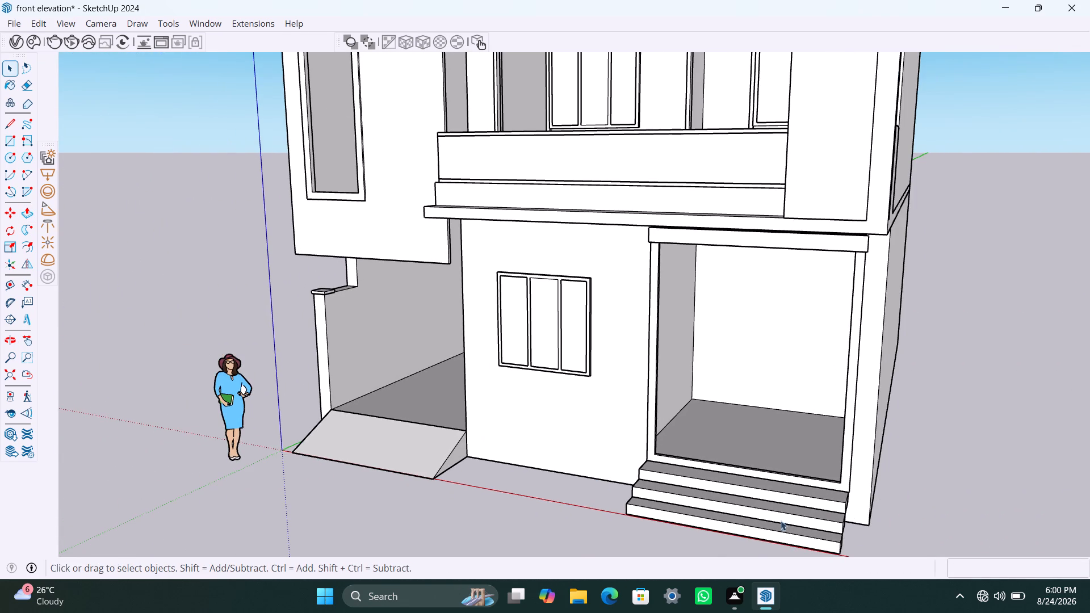
pyautogui.hscroll(1, 821, 527)
pyautogui.moveTo(900, 544); pyautogui.dragTo(665, 490, button='middle')
pyautogui.hscroll(-1, 856, 544)
pyautogui.scroll(-5, 667, 492)
pyautogui.hscroll(-1, 680, 462)
pyautogui.scroll(-2, 680, 463)
pyautogui.hscroll(-1, 674, 468)
pyautogui.hscroll(1, 674, 468)
pyautogui.hscroll(-1, 673, 471)
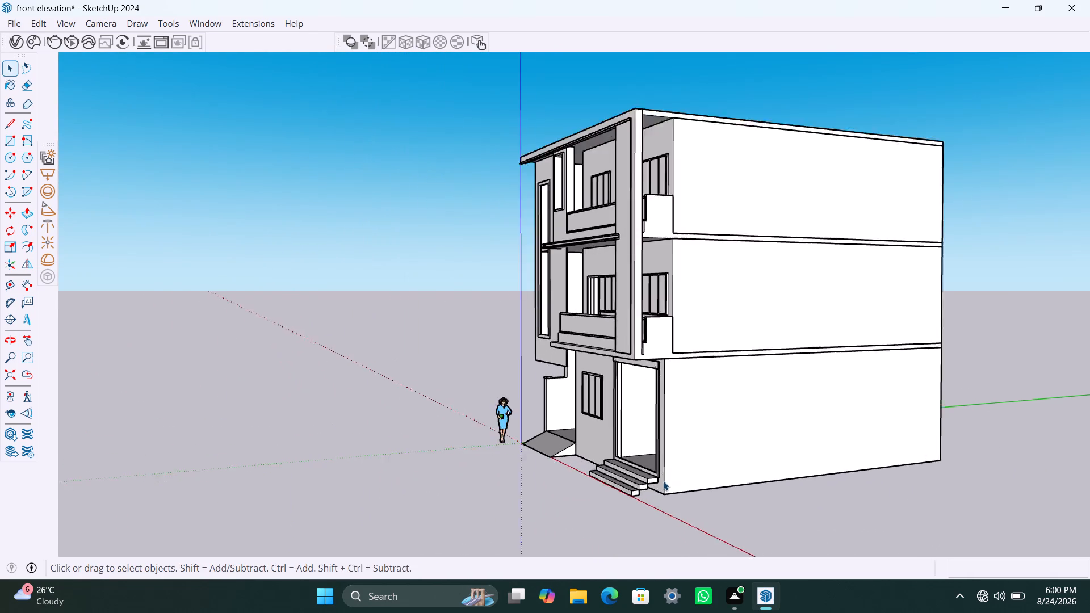
# Inside the middle step's group, extend its back face about 1' 3 11/16" under the top step to the house wall.
pyautogui.hscroll(-1, 663, 481)
pyautogui.moveTo(663, 481); pyautogui.dragTo(608, 473, button='middle')
pyautogui.scroll(5, 608, 473)
pyautogui.moveTo(618, 498); pyautogui.dragTo(557, 486, button='middle')
pyautogui.hscroll(-1, 579, 489)
pyautogui.scroll(3, 551, 481)
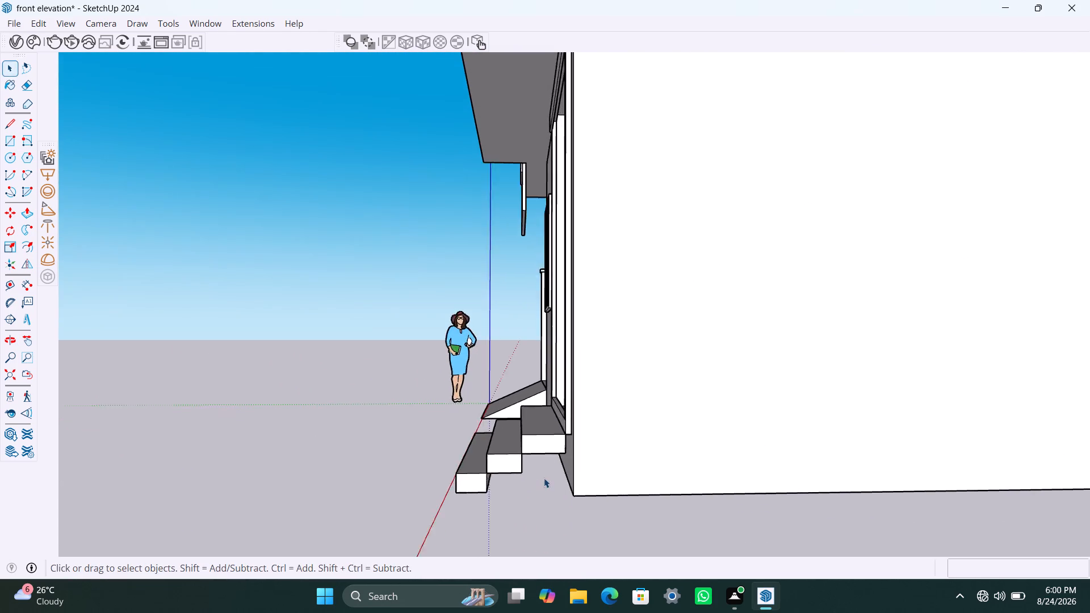
pyautogui.moveTo(541, 477); pyautogui.dragTo(484, 459, button='middle')
pyautogui.hscroll(-1, 506, 466)
pyautogui.doubleClick(485, 444)
pyautogui.hscroll(-1, 485, 444)
pyautogui.click(485, 444)
pyautogui.hscroll(1, 485, 444)
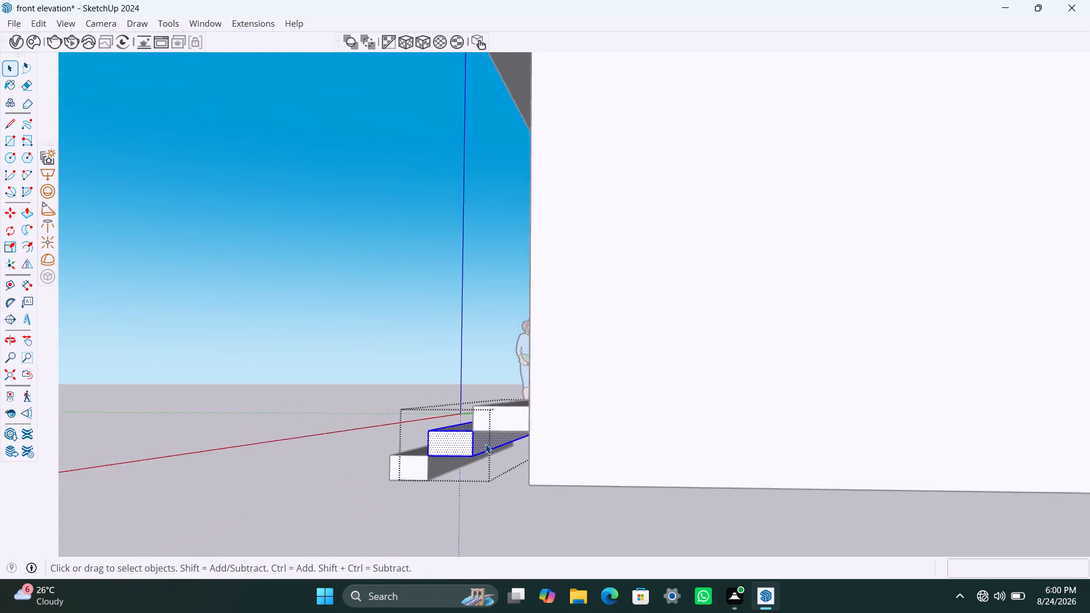
pyautogui.hscroll(1, 485, 444)
pyautogui.scroll(8, 494, 442)
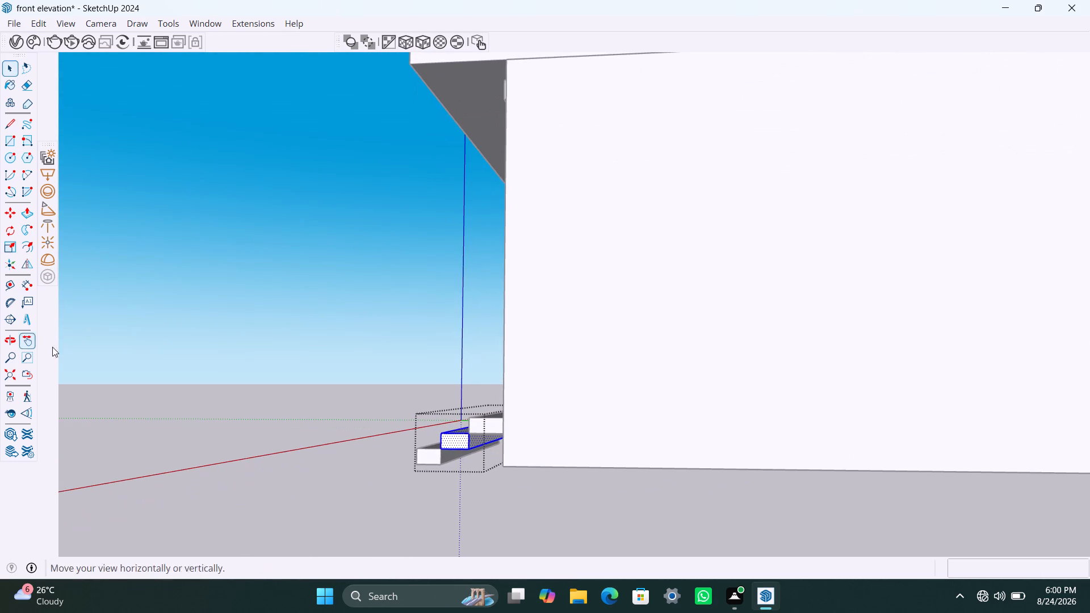
pyautogui.scroll(7, 469, 440)
pyautogui.click(471, 441)
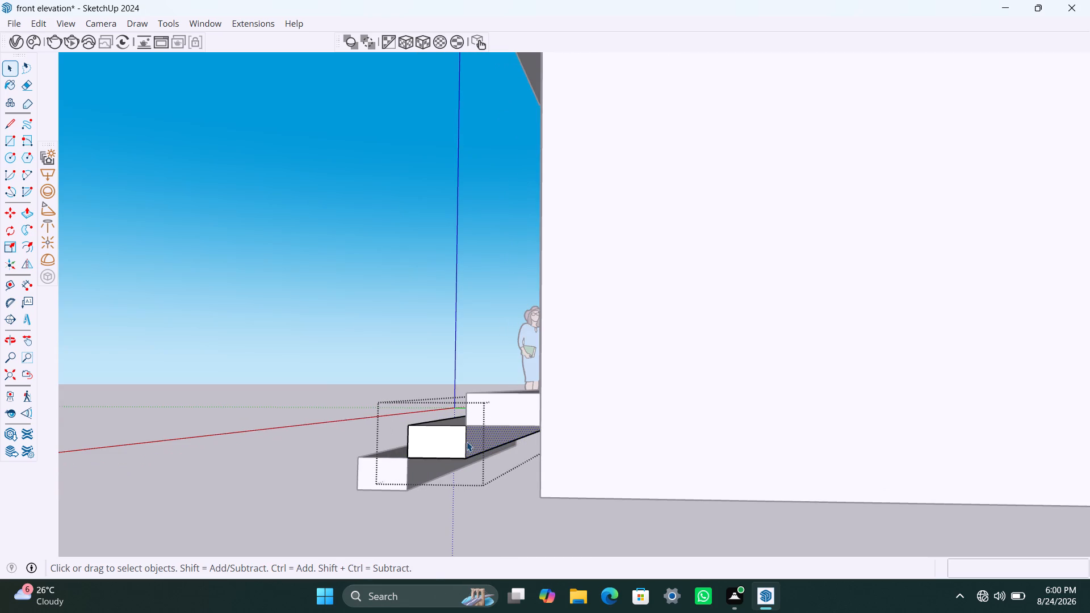
pyautogui.press('p')
pyautogui.click(467, 442)
pyautogui.click(544, 431)
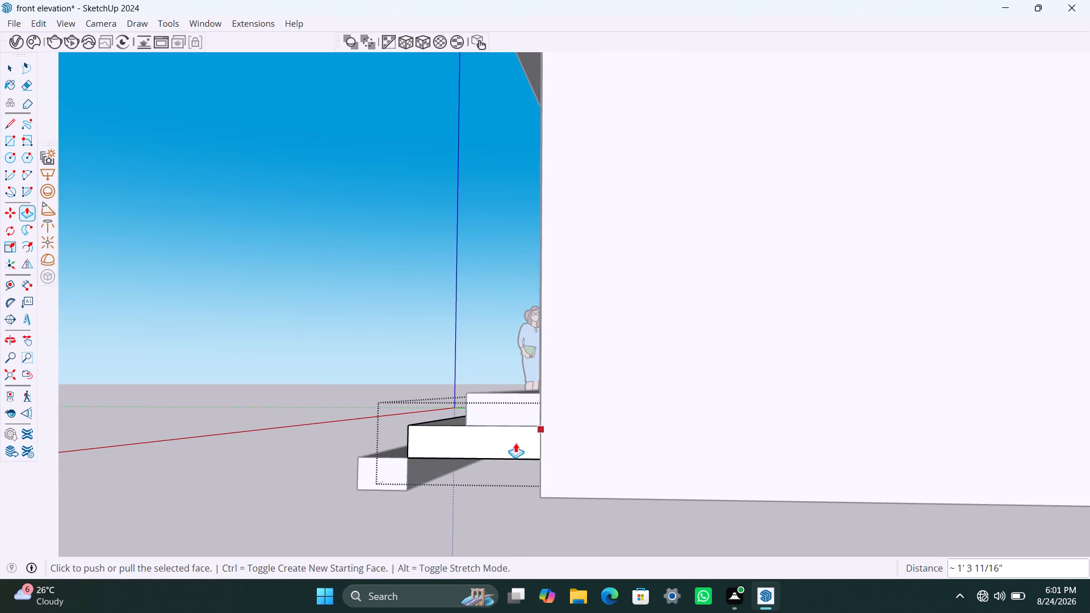
pyautogui.press('space')
# Inside the bottom step's group, extend its back face under the middle step to the house wall and leave the group.
pyautogui.doubleClick(420, 466)
pyautogui.click(420, 468)
pyautogui.click(416, 472)
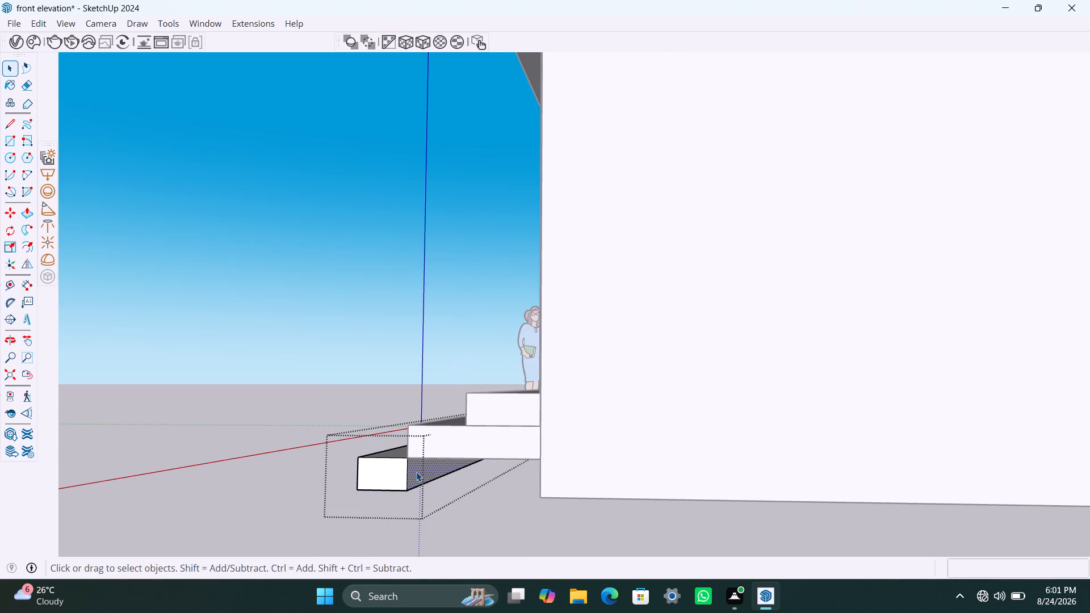
pyautogui.press('p')
pyautogui.click(416, 472)
pyautogui.click(542, 457)
pyautogui.press('space')
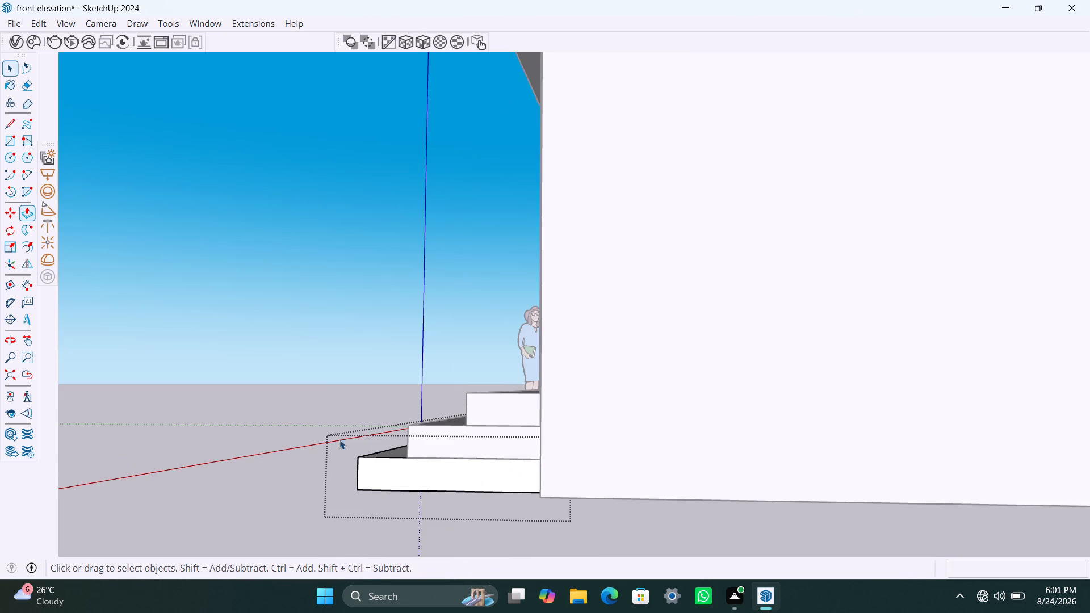
pyautogui.click(277, 409)
# Move the top step back from its lower rear corner so it meets the house wall, and deselect it.
pyautogui.scroll(-6, 275, 429)
pyautogui.moveTo(308, 434); pyautogui.dragTo(440, 450, button='middle')
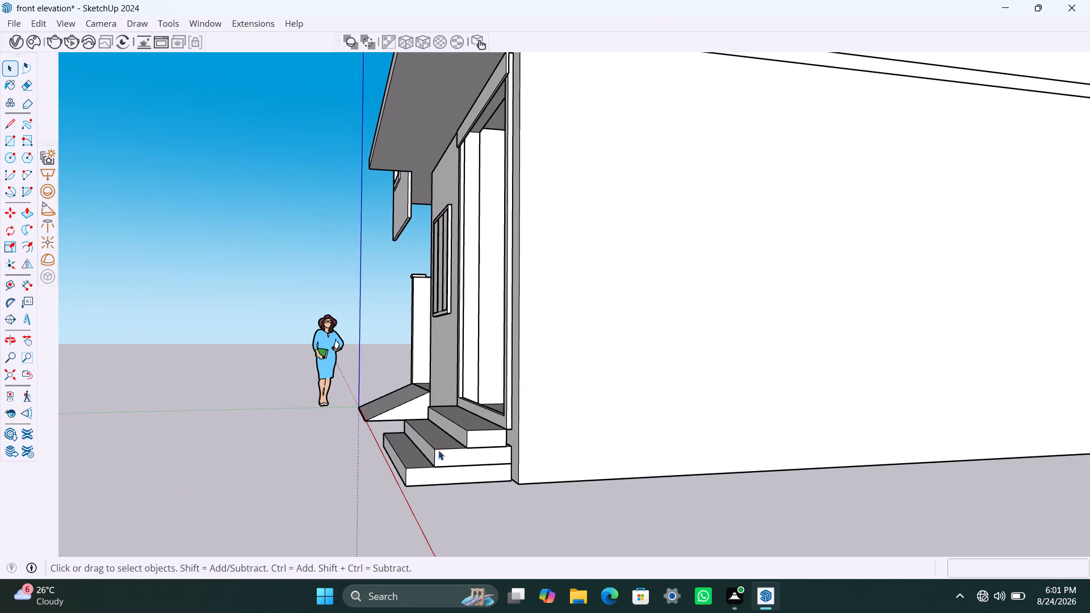
pyautogui.scroll(3, 481, 461)
pyautogui.moveTo(493, 457); pyautogui.dragTo(466, 459, button='middle')
pyautogui.scroll(5, 487, 440)
pyautogui.moveTo(507, 428); pyautogui.dragTo(488, 431, button='middle')
pyautogui.scroll(4, 481, 444)
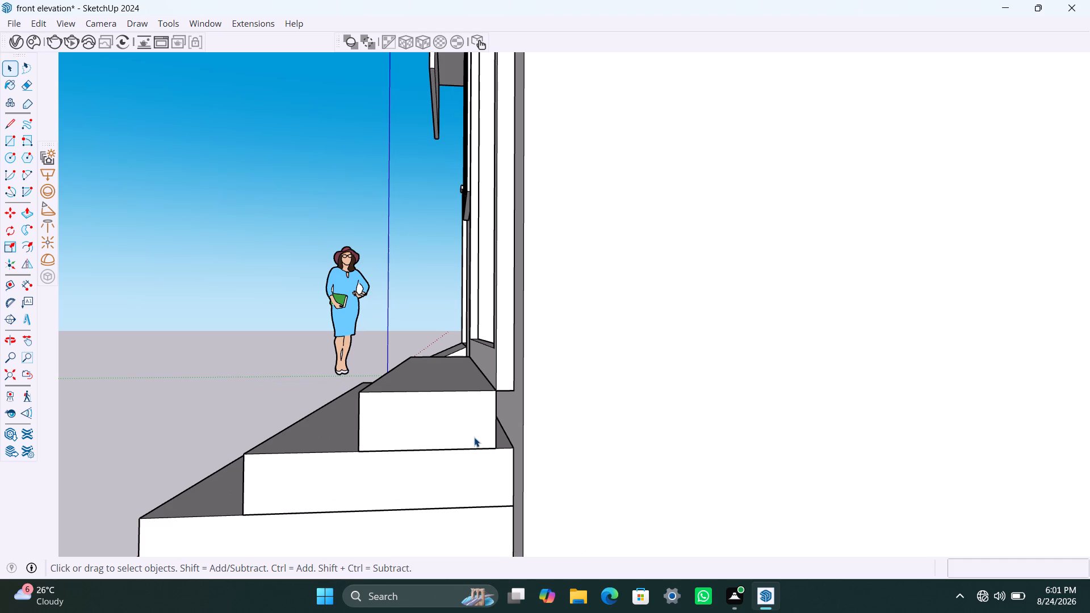
pyautogui.press('space')
pyautogui.click(472, 433)
pyautogui.press('m')
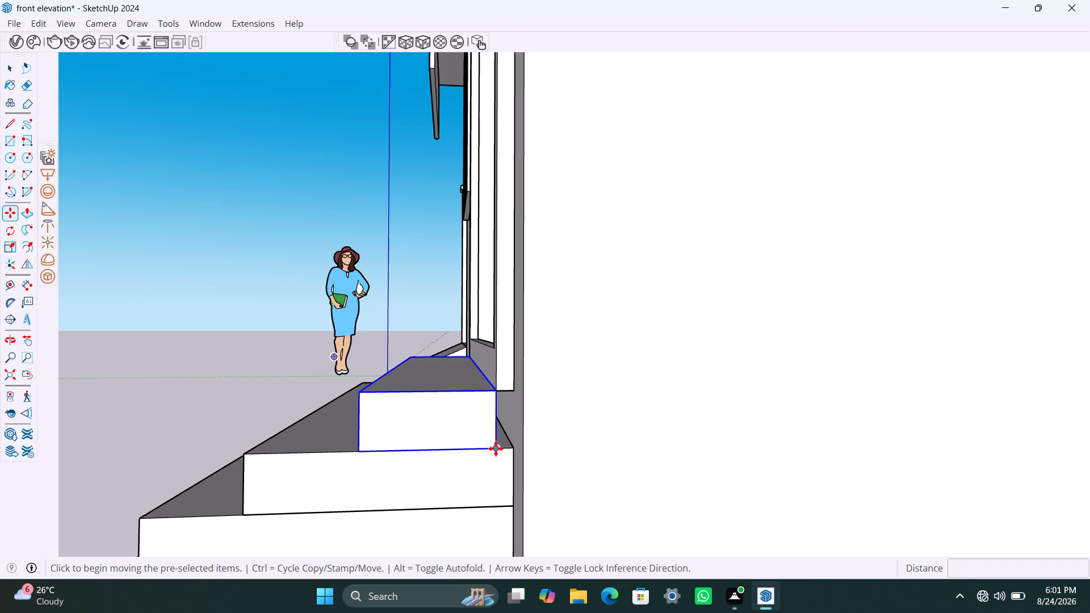
pyautogui.click(496, 448)
pyautogui.click(510, 448)
pyautogui.press('space')
pyautogui.scroll(-4, 333, 429)
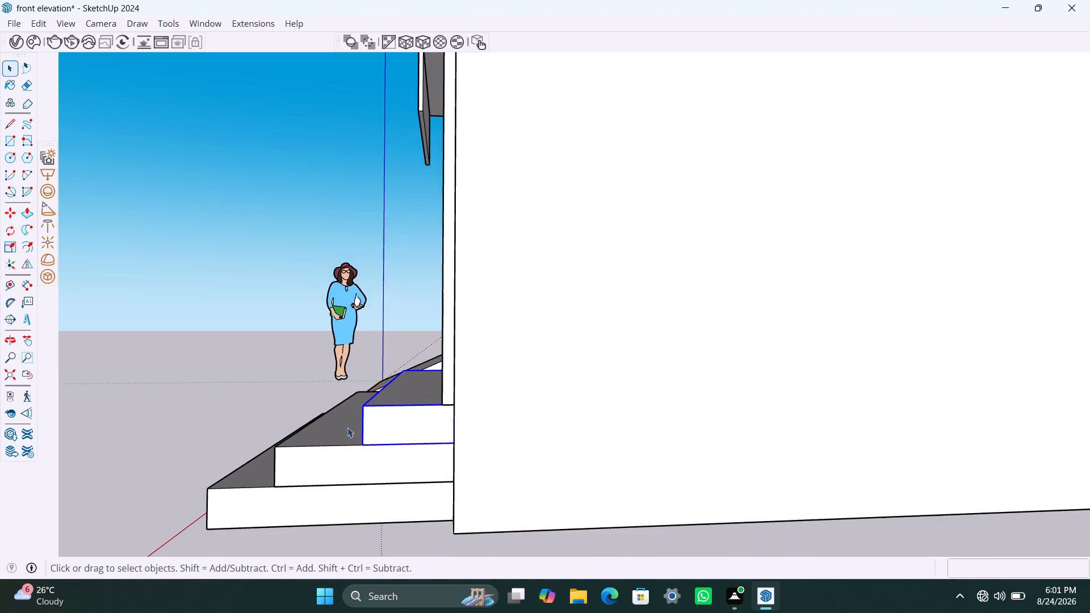
pyautogui.scroll(-4, 352, 424)
pyautogui.moveTo(378, 427); pyautogui.dragTo(553, 425, button='middle')
pyautogui.press('space')
pyautogui.click(672, 506)
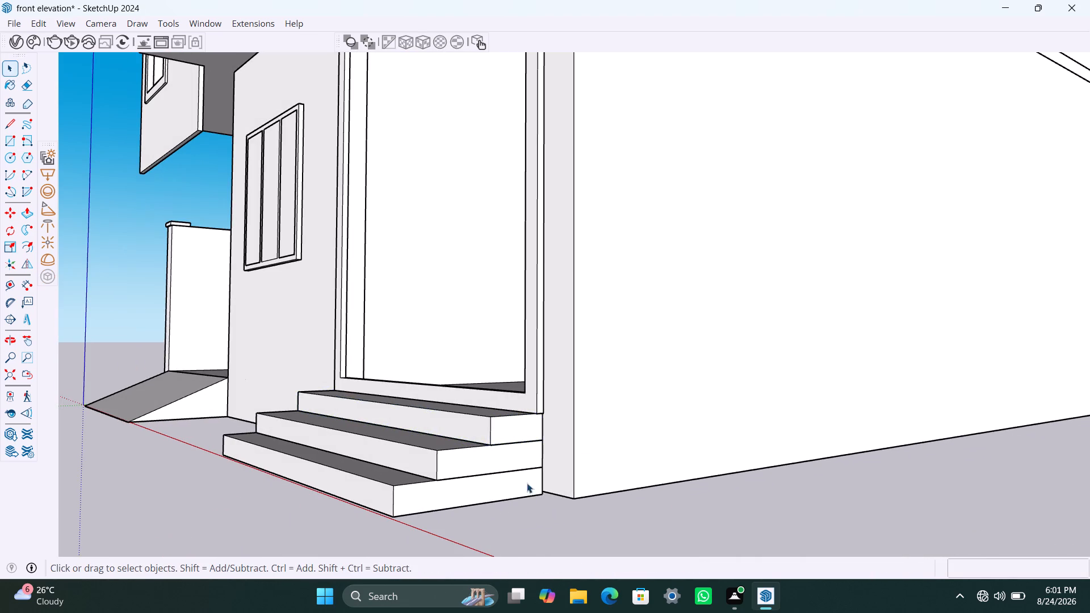
# Save the model with the adjusted entrance stair.
pyautogui.scroll(-9, 521, 478)
pyautogui.moveTo(457, 425); pyautogui.dragTo(646, 443, button='middle')
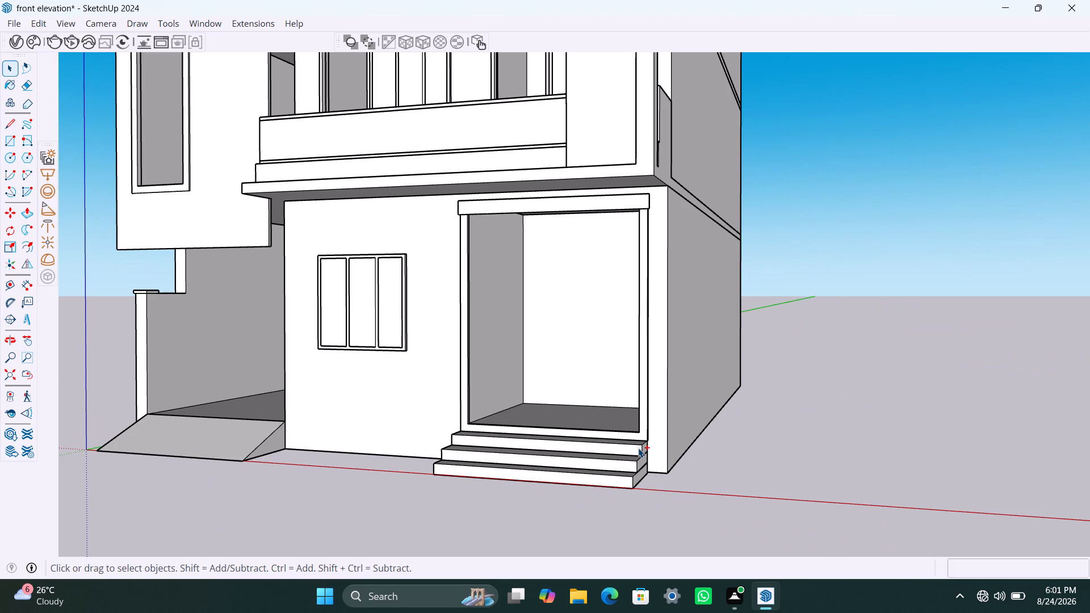
pyautogui.hotkey('ctrl', 's')
pyautogui.press('space')
# Draw a rectangle about 9' 2 1/4" by 1' 5 5/16" along the base of the front wall, starting from the ramp's upper corner.
pyautogui.scroll(-4, 467, 431)
pyautogui.moveTo(500, 444); pyautogui.dragTo(597, 461, button='middle')
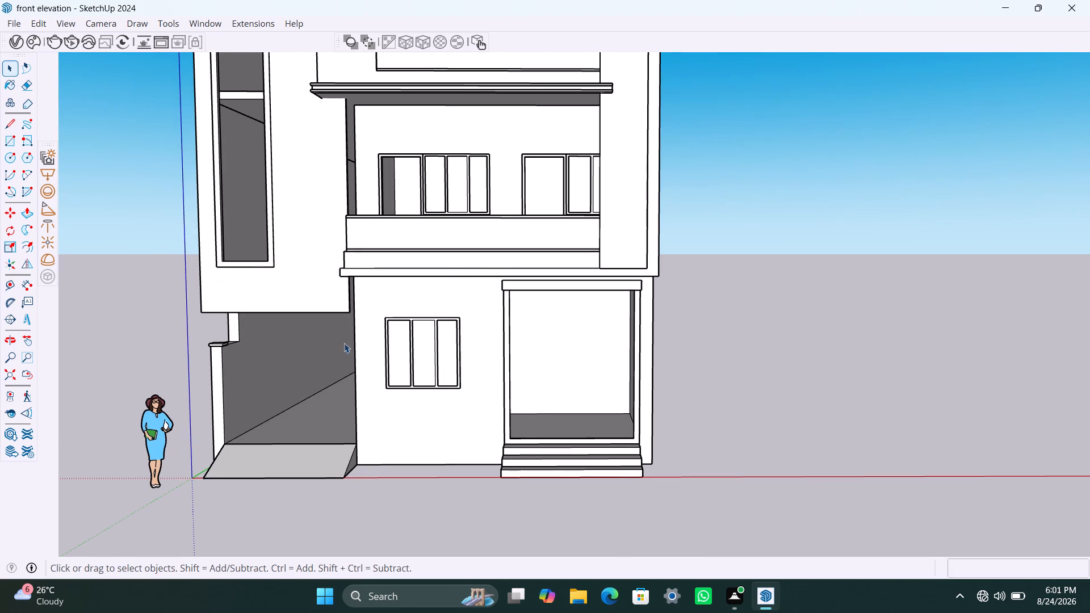
pyautogui.moveTo(371, 458); pyautogui.dragTo(384, 463, button='middle')
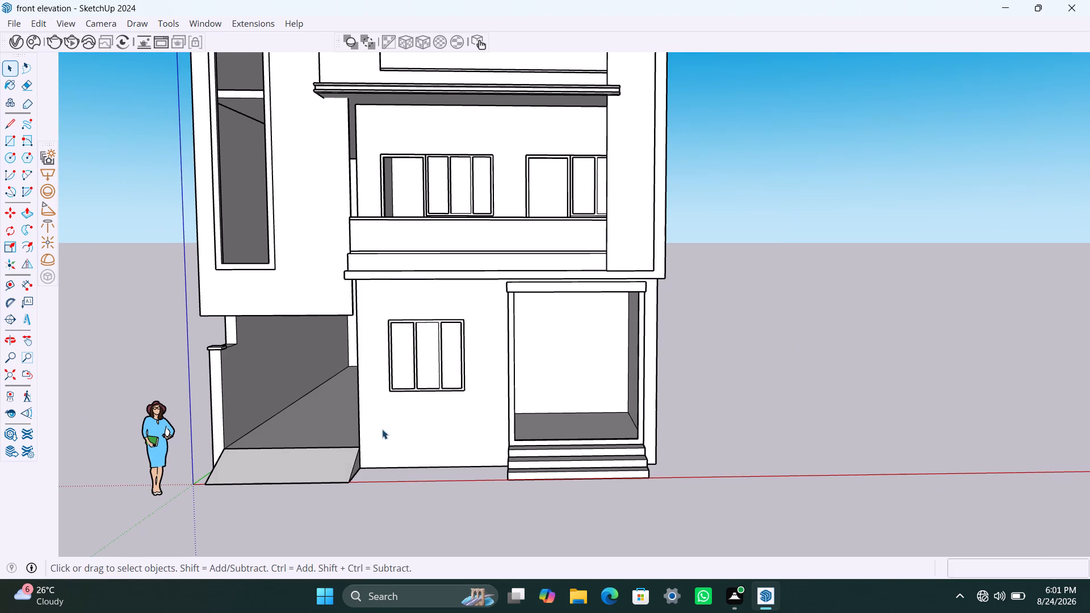
pyautogui.press('r')
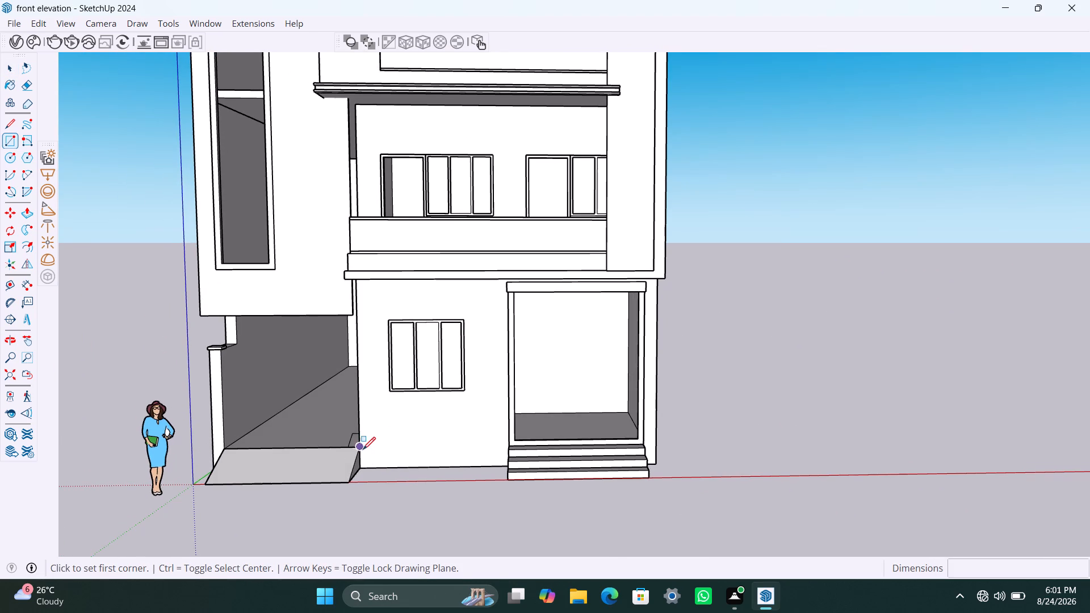
pyautogui.click(363, 448)
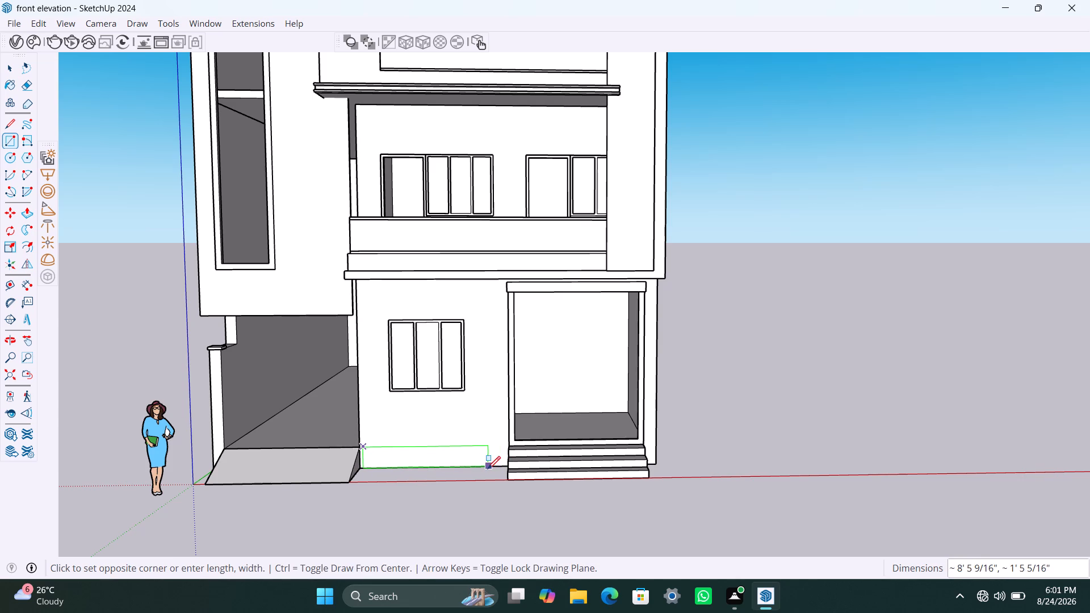
pyautogui.press('Escape')
pyautogui.click(360, 450)
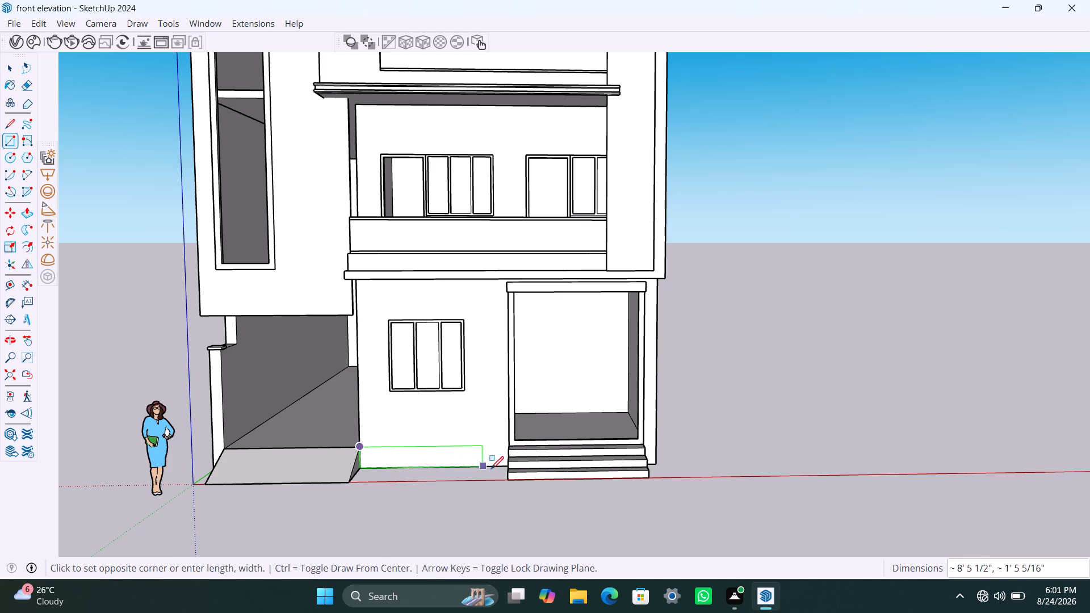
pyautogui.scroll(4, 501, 463)
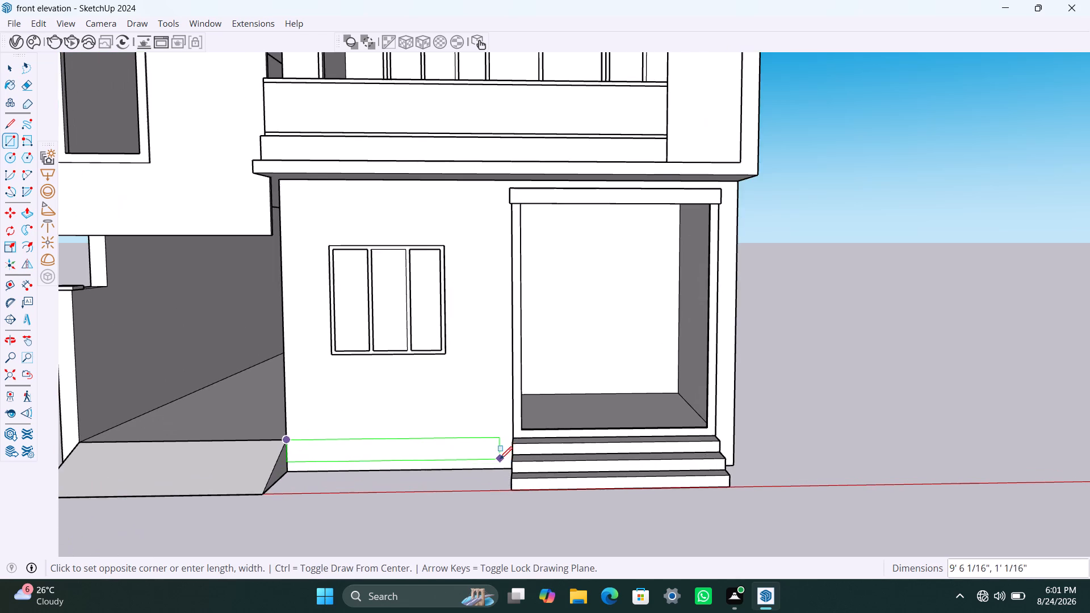
pyautogui.moveTo(500, 459); pyautogui.dragTo(525, 499, button='middle')
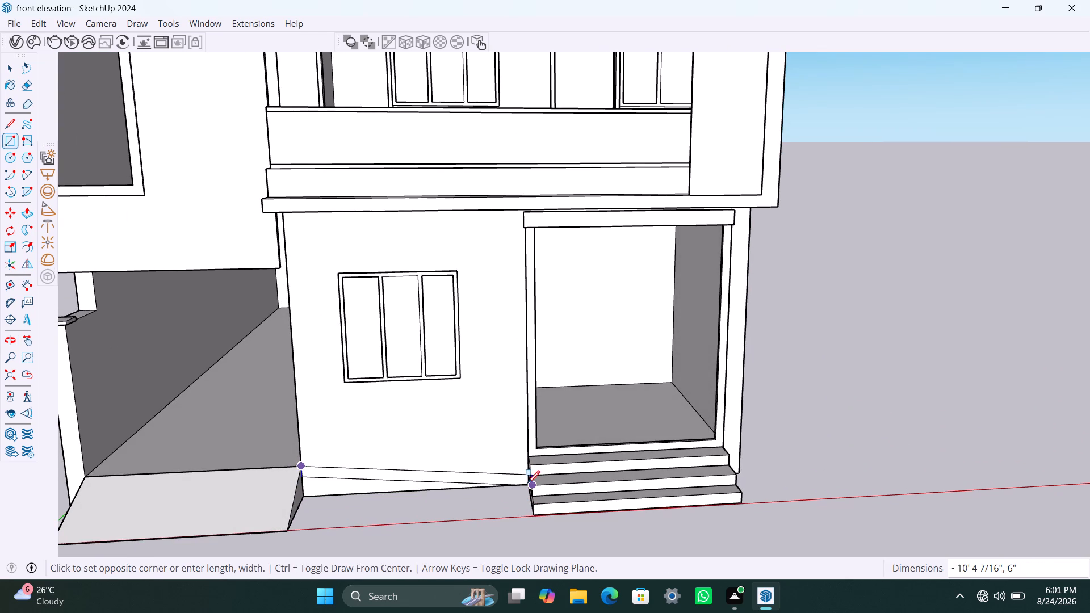
pyautogui.scroll(9, 526, 484)
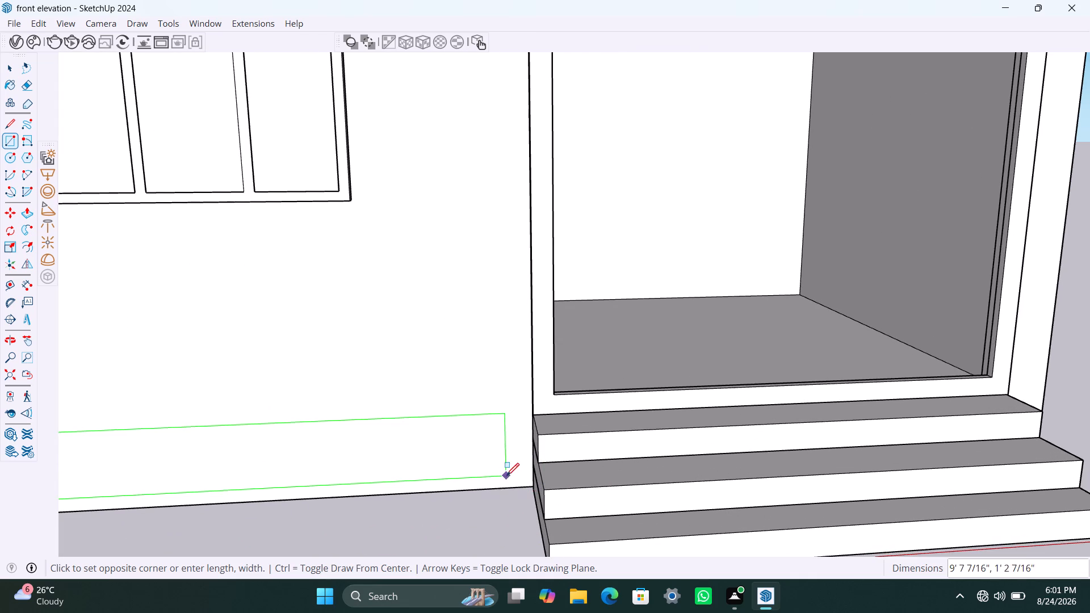
pyautogui.click(483, 488)
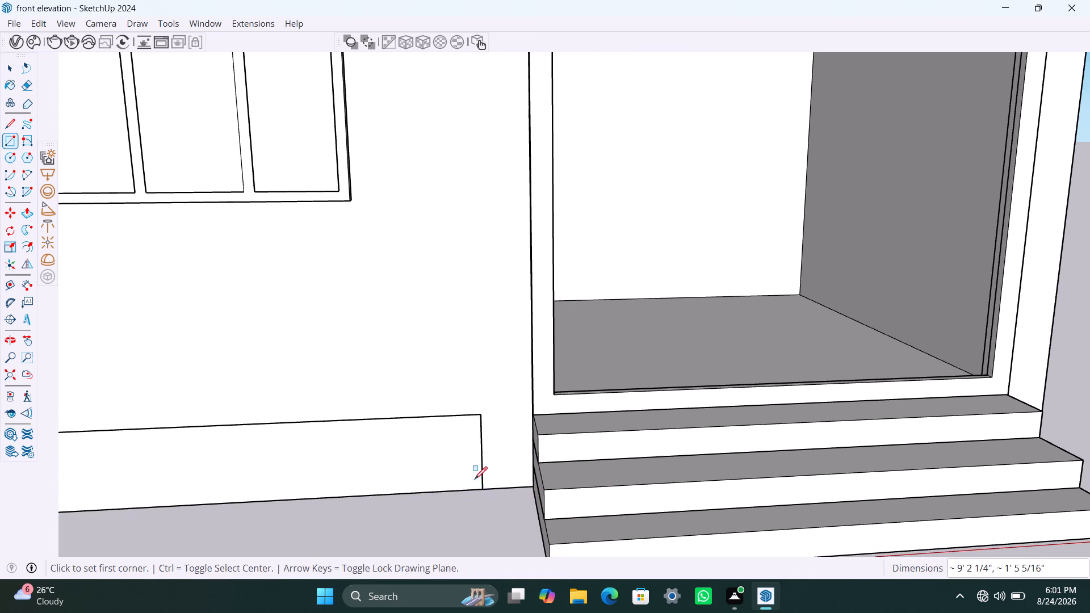
# Make the new base rectangle, face and edges, into a group.
pyautogui.press('space')
pyautogui.doubleClick(459, 464)
pyautogui.rightClick(458, 463)
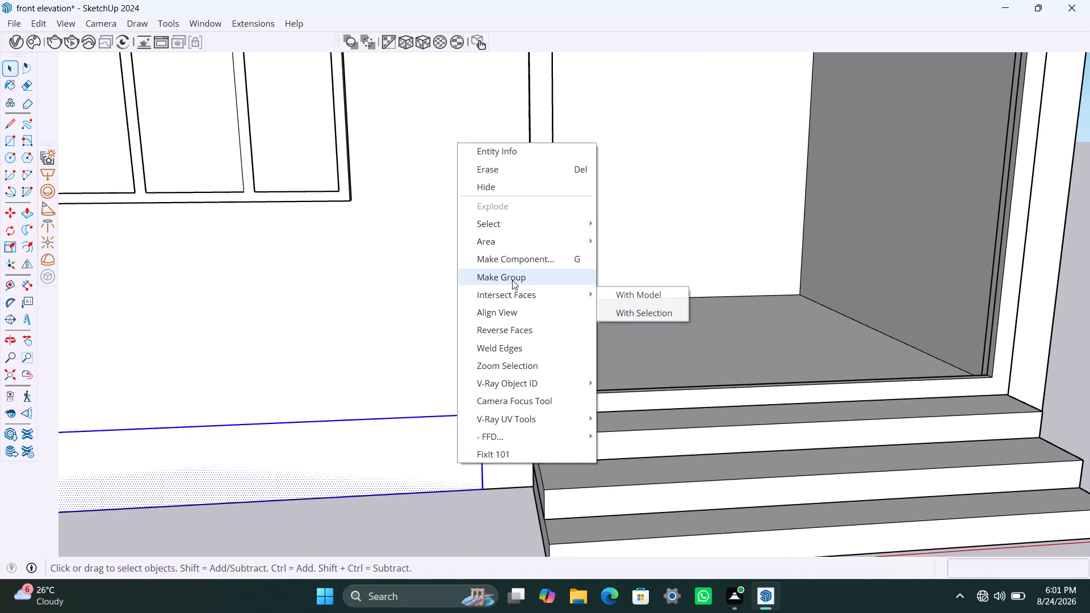
pyautogui.click(512, 279)
# Inside the group, push/pull the rectangle's face about 1' 7 1/8" outward from the wall to form a box.
pyautogui.tripleClick(422, 469)
pyautogui.press('p')
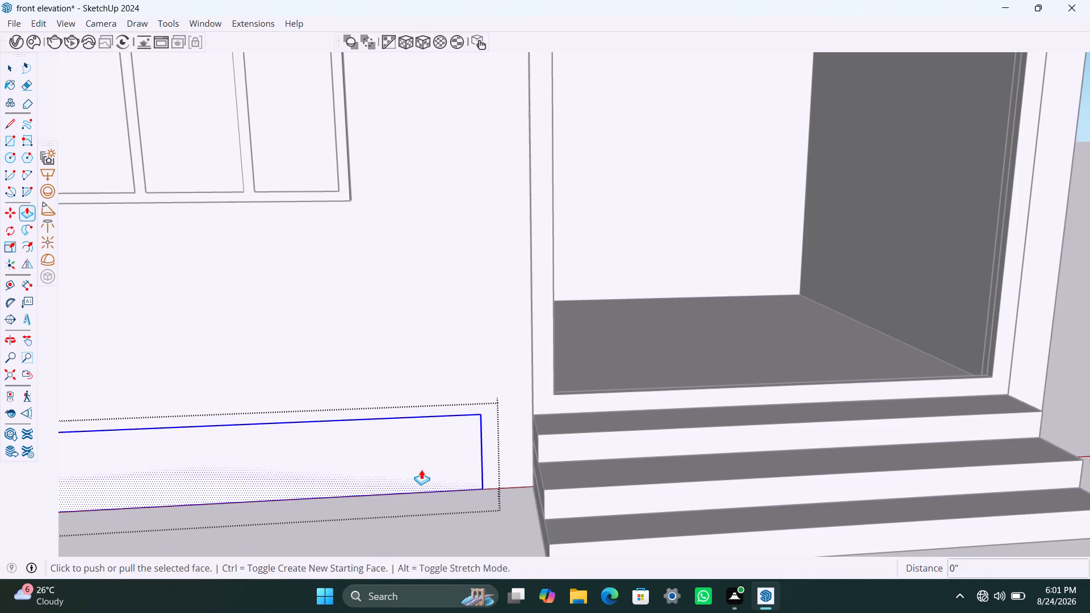
pyautogui.click(421, 469)
pyautogui.scroll(-3, 426, 511)
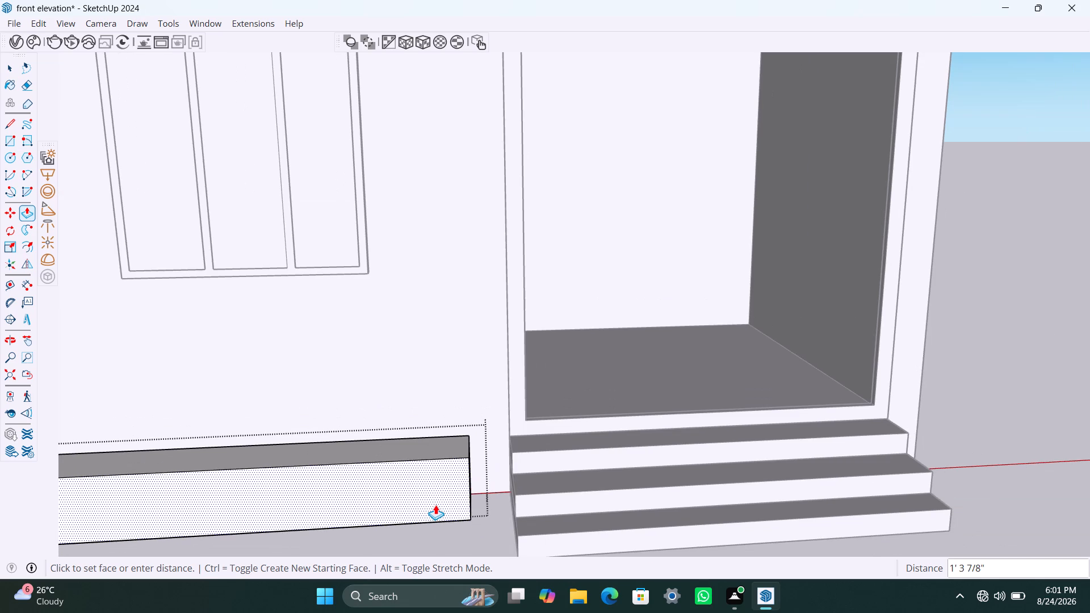
pyautogui.scroll(-1, 432, 505)
pyautogui.moveTo(436, 503); pyautogui.dragTo(545, 511, button='middle')
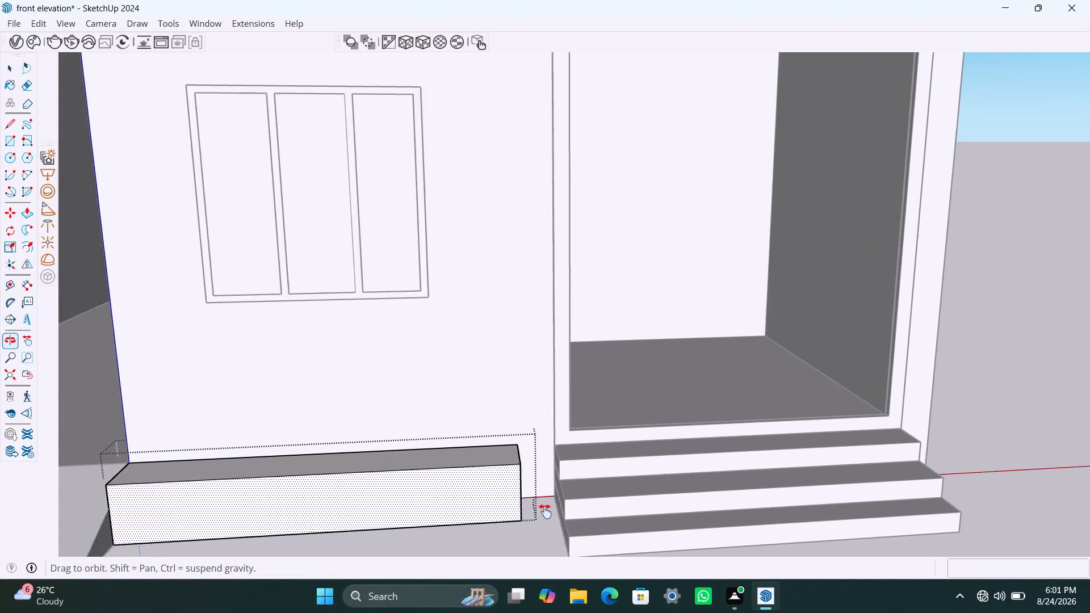
pyautogui.moveTo(545, 511); pyautogui.dragTo(550, 511, button='middle')
pyautogui.scroll(-1, 544, 520)
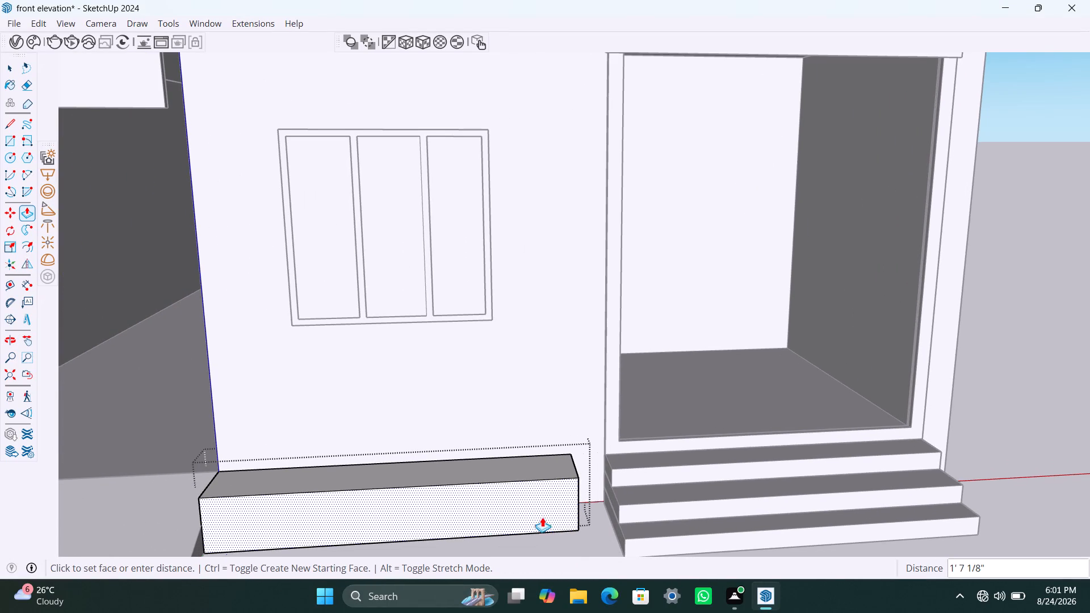
pyautogui.click(542, 519)
pyautogui.press('space')
# Extend the box's stair-side end face until it meets the entrance steps, and leave the group.
pyautogui.moveTo(587, 500); pyautogui.dragTo(329, 521, button='middle')
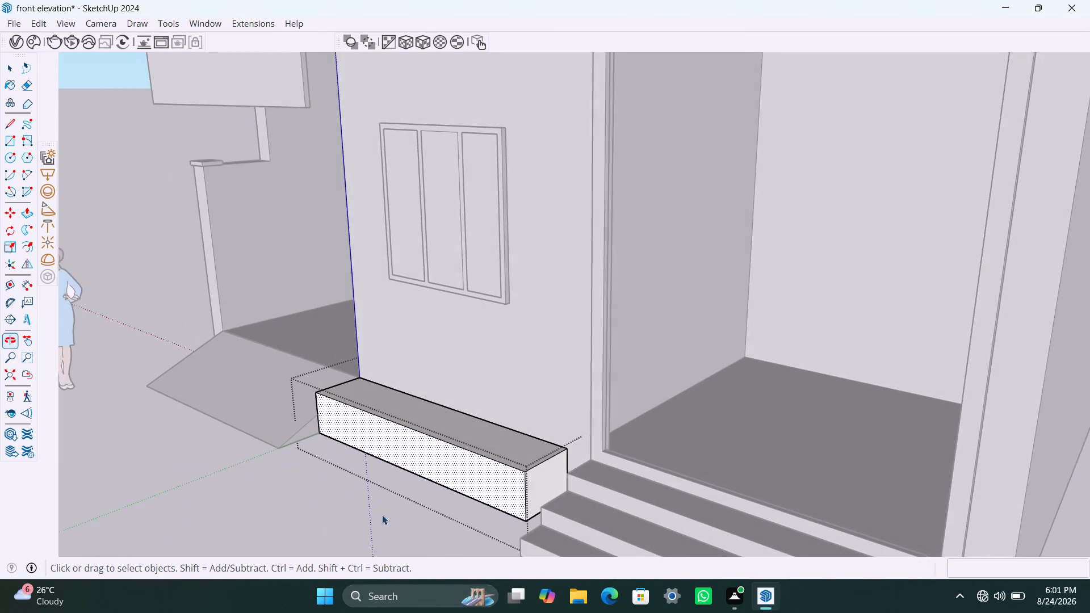
pyautogui.scroll(2, 530, 497)
pyautogui.click(535, 485)
pyautogui.press('p')
pyautogui.click(536, 482)
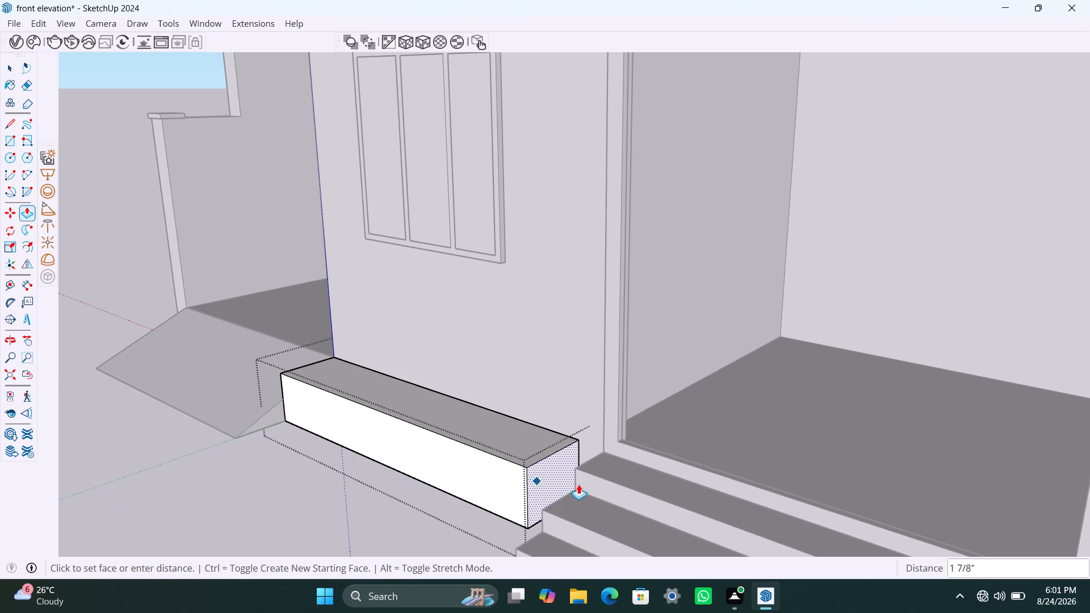
pyautogui.click(576, 465)
pyautogui.press('space')
pyautogui.click(421, 467)
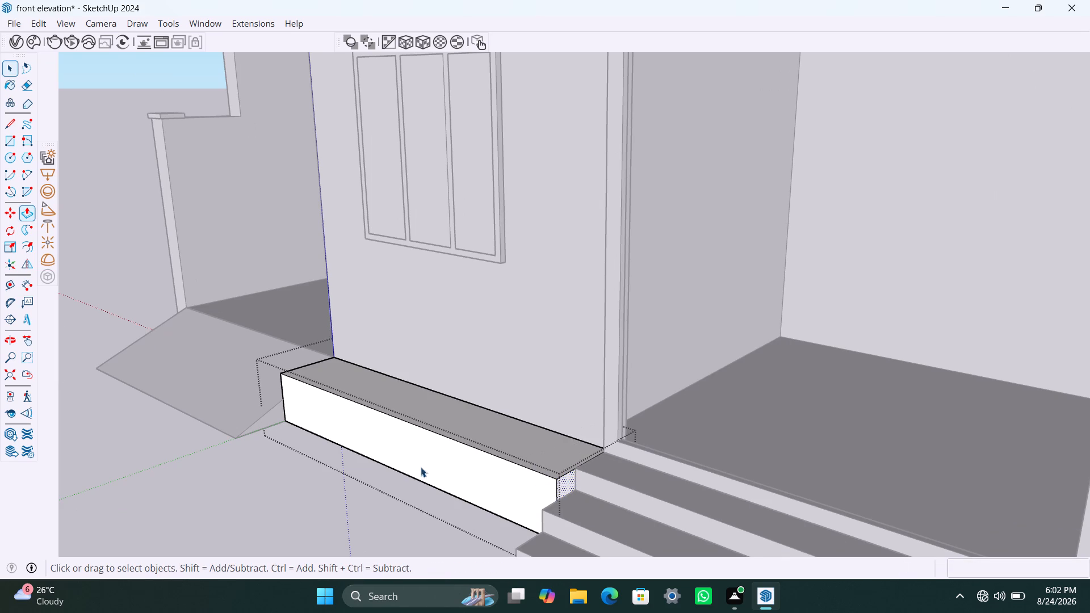
pyautogui.scroll(-5, 417, 477)
pyautogui.moveTo(416, 468); pyautogui.dragTo(504, 455, button='middle')
pyautogui.scroll(-4, 400, 518)
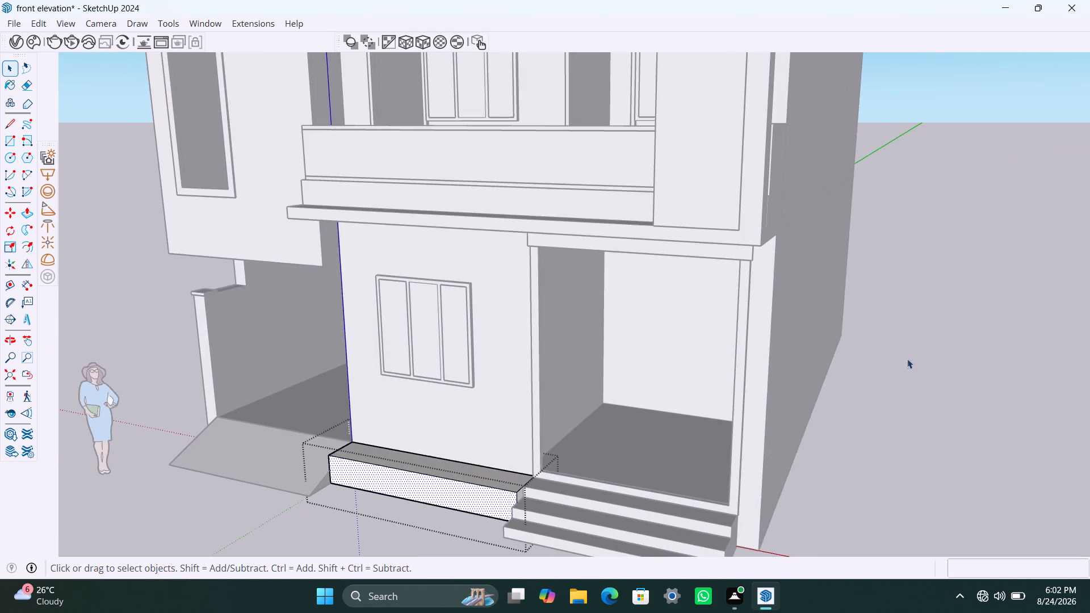
pyautogui.click(907, 359)
# Inside the box's group, offset the top face's outline inward by about 2 1/2".
pyautogui.scroll(-3, 461, 469)
pyautogui.moveTo(450, 489); pyautogui.dragTo(551, 501, button='middle')
pyautogui.moveTo(487, 422); pyautogui.dragTo(478, 487, button='middle')
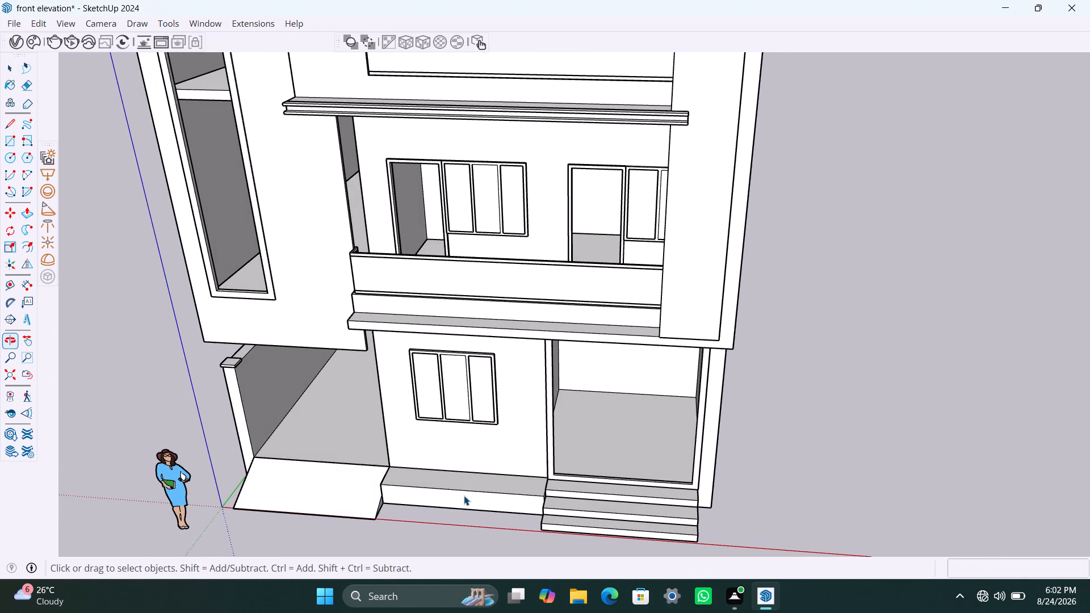
pyautogui.moveTo(465, 496); pyautogui.dragTo(524, 258, button='middle')
pyautogui.moveTo(524, 258); pyautogui.dragTo(509, 382, button='middle')
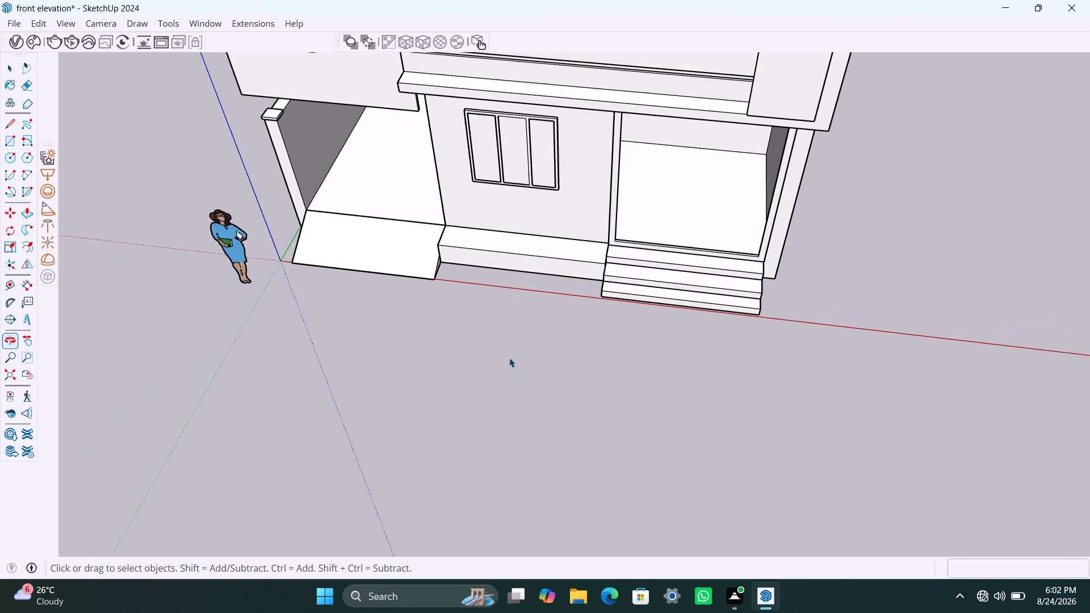
pyautogui.scroll(4, 536, 256)
pyautogui.moveTo(529, 239); pyautogui.dragTo(529, 283, button='middle')
pyautogui.click(522, 251)
pyautogui.doubleClick(518, 242)
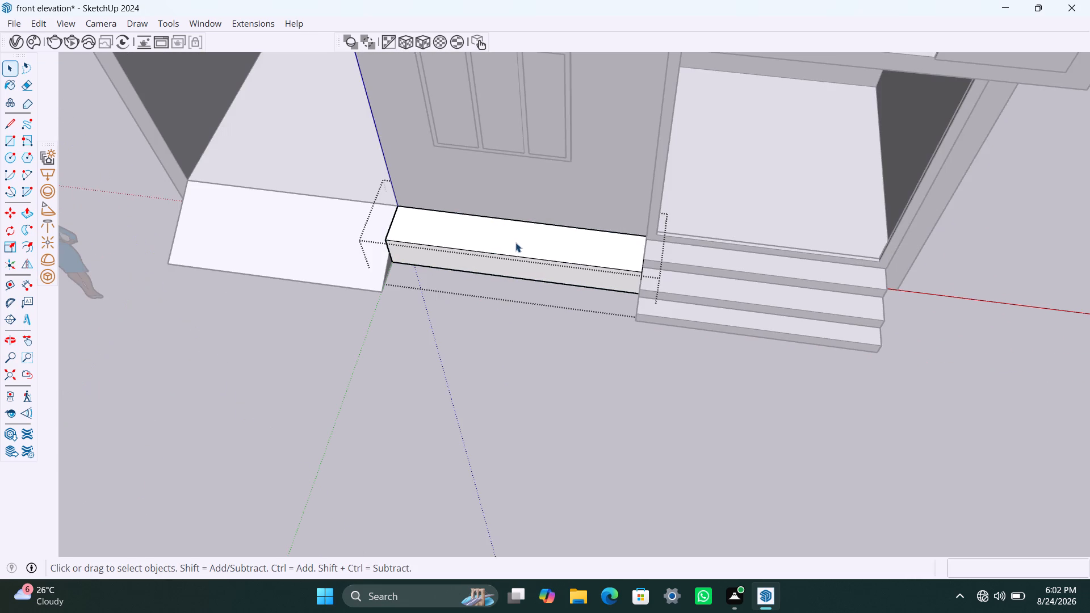
pyautogui.click(510, 242)
pyautogui.press('f')
pyautogui.click(442, 228)
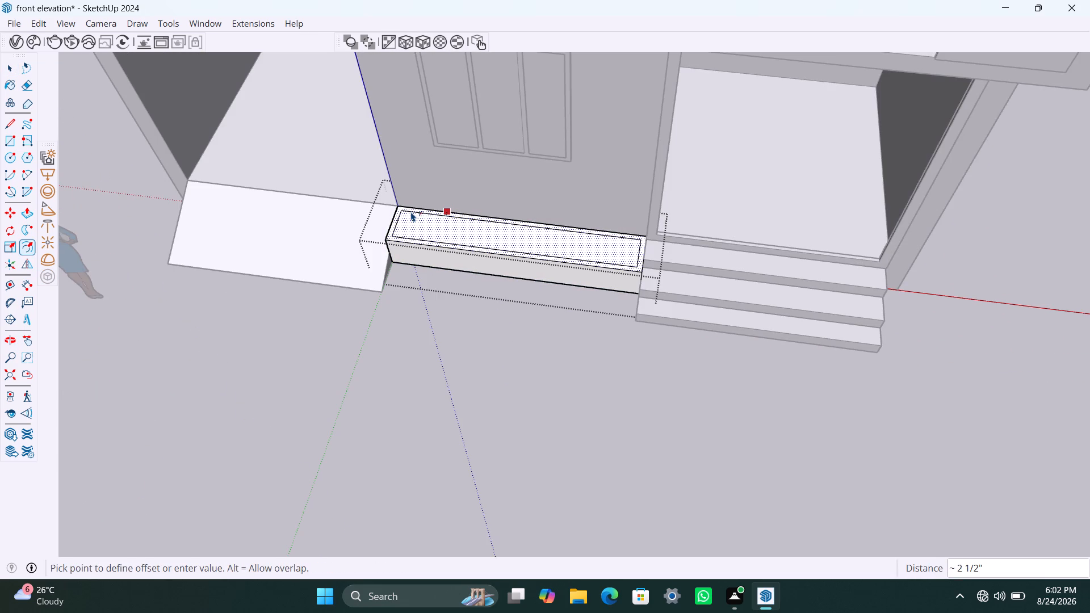
pyautogui.click(411, 212)
# Push the inner top face down about 1' 6 7/8" to hollow the box into a planter, and leave the group.
pyautogui.press('space')
pyautogui.click(417, 226)
pyautogui.press('p')
pyautogui.click(424, 226)
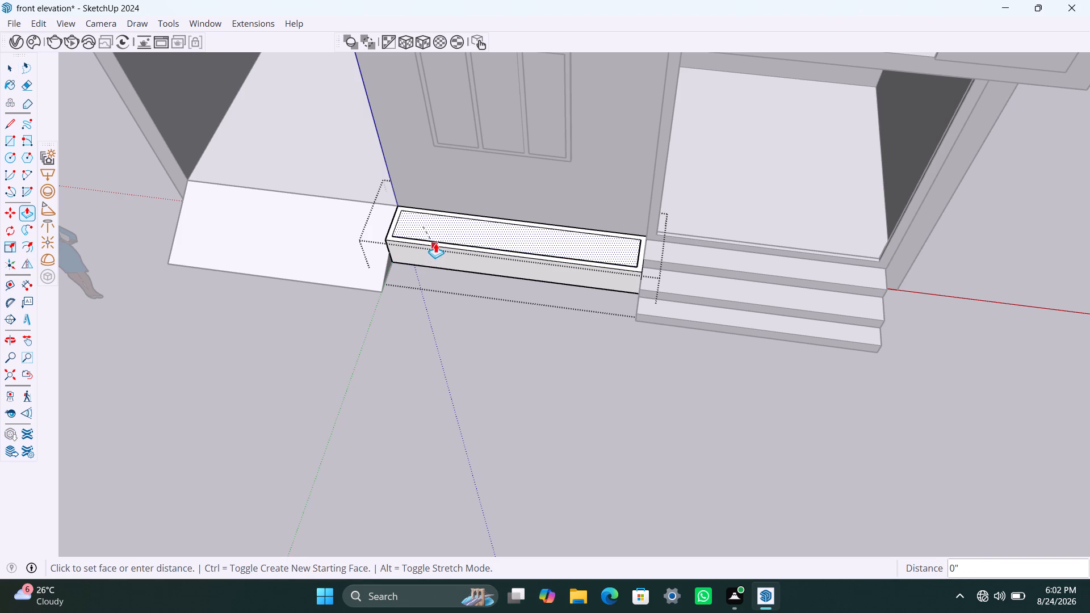
pyautogui.scroll(2, 441, 250)
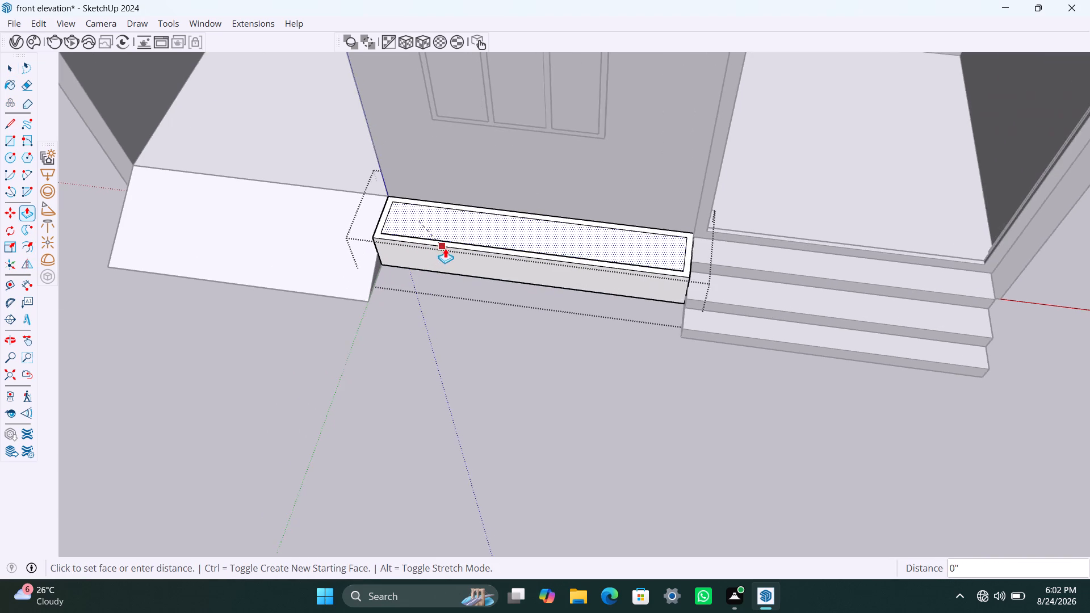
pyautogui.moveTo(447, 248); pyautogui.dragTo(442, 305, button='middle')
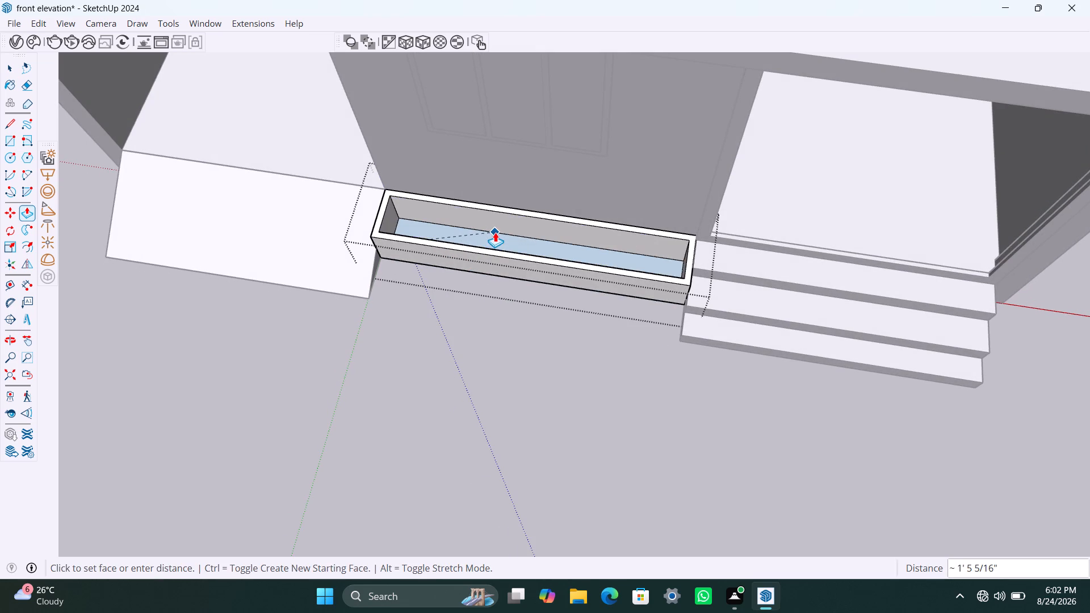
pyautogui.click(542, 230)
pyautogui.press('space')
pyautogui.click(540, 360)
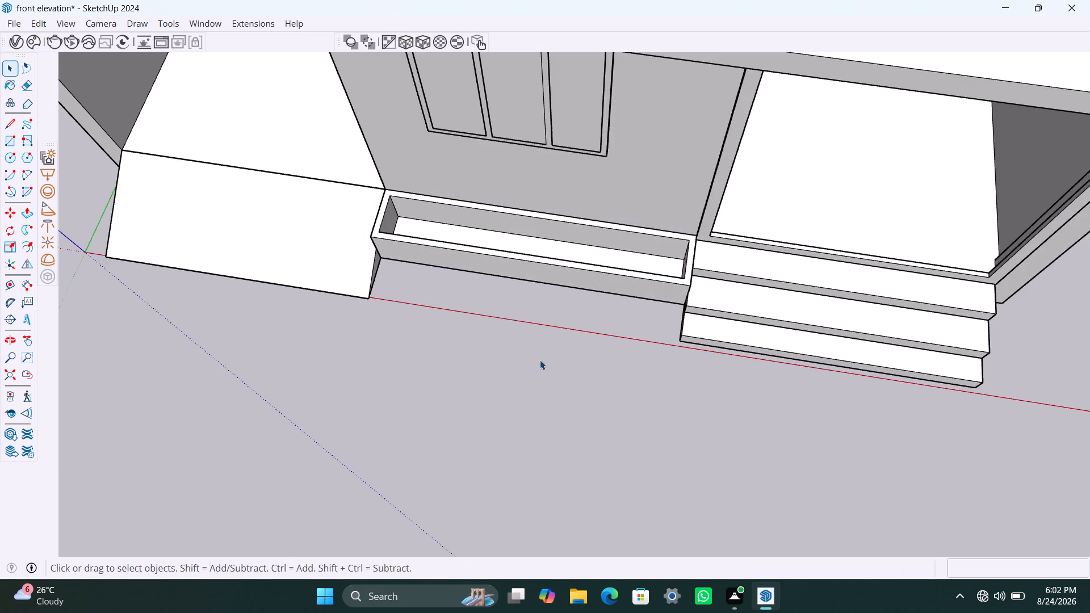
# Save the model with the new planter box.
pyautogui.scroll(-8, 489, 347)
pyautogui.moveTo(512, 365); pyautogui.dragTo(552, 285, button='middle')
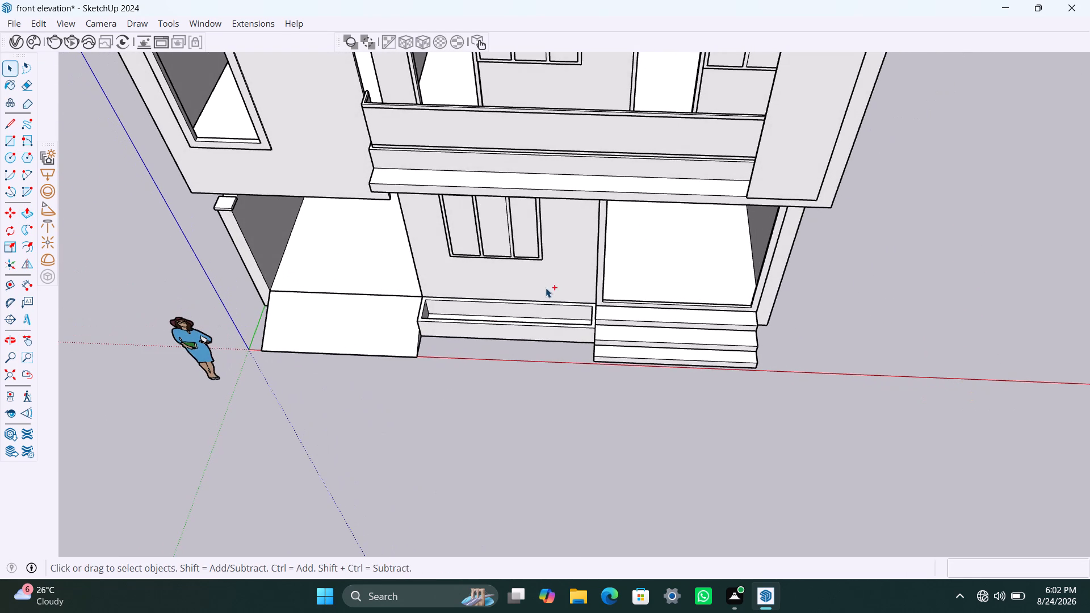
pyautogui.hotkey('ctrl', 's')
pyautogui.press('space')
# Scale the planter outward from the wall along the green axis so its front lines up with the ramp's front edge, and deselect it.
pyautogui.scroll(-3, 726, 453)
pyautogui.moveTo(603, 454); pyautogui.dragTo(598, 367, button='middle')
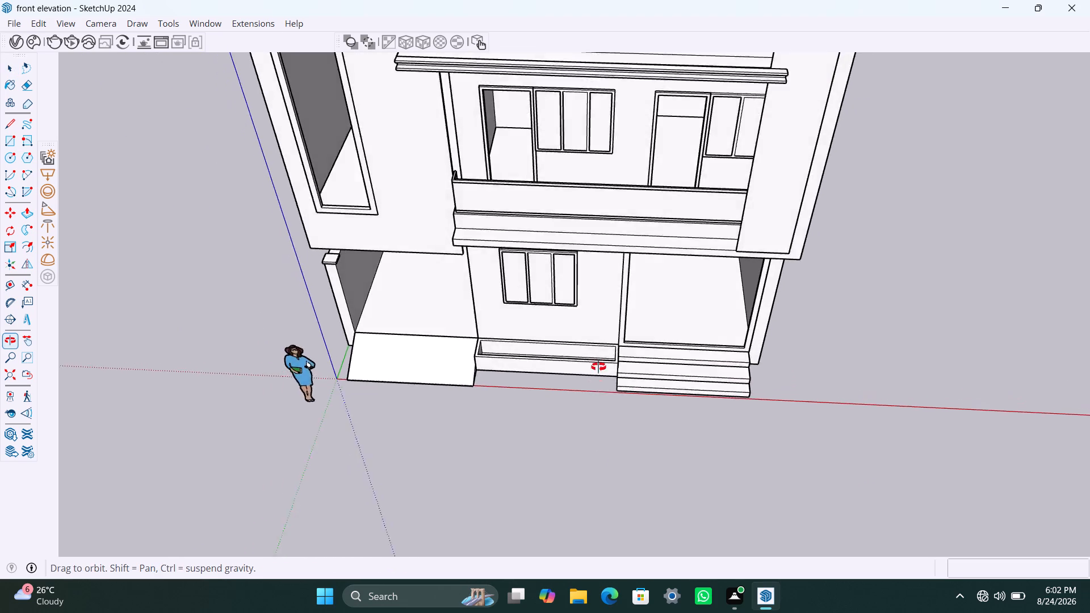
pyautogui.moveTo(598, 367); pyautogui.dragTo(602, 270, button='middle')
pyautogui.scroll(3, 585, 430)
pyautogui.moveTo(540, 448); pyautogui.dragTo(522, 380, button='middle')
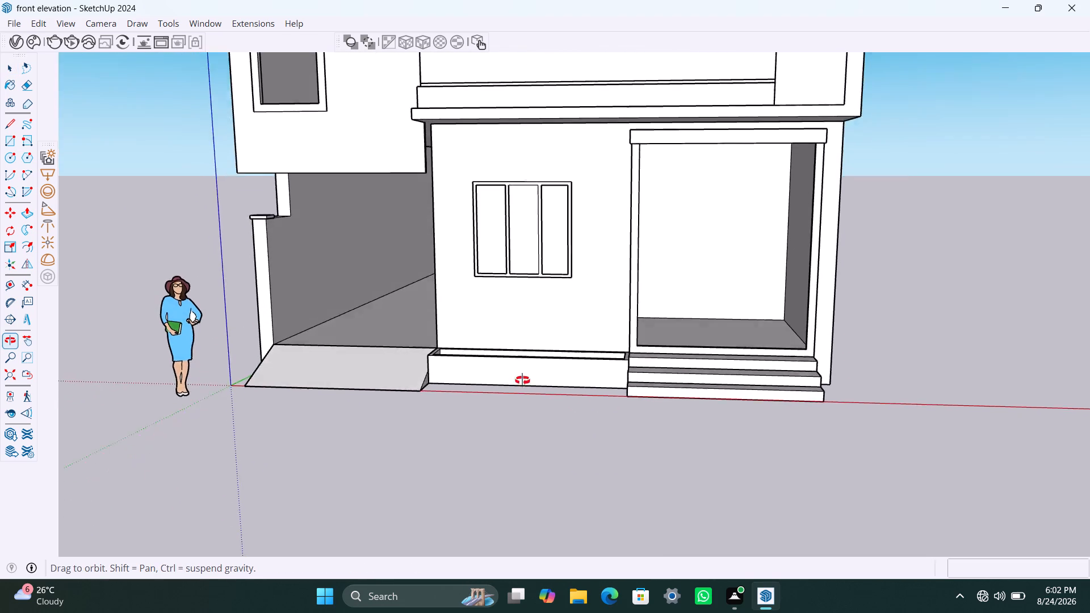
pyautogui.moveTo(522, 380); pyautogui.dragTo(551, 425, button='middle')
pyautogui.scroll(-8, 547, 436)
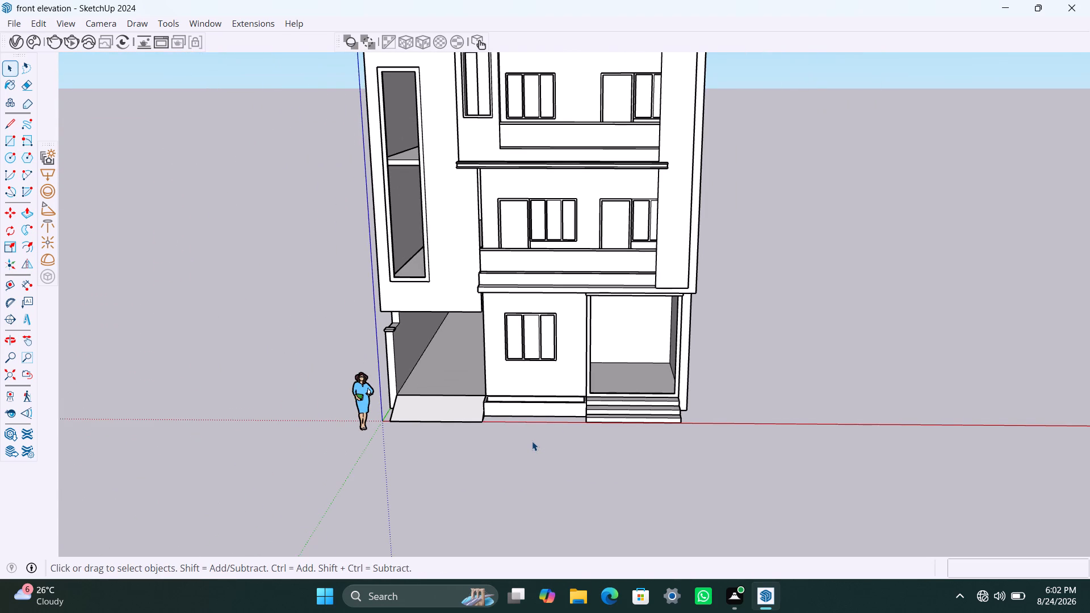
pyautogui.click(495, 408)
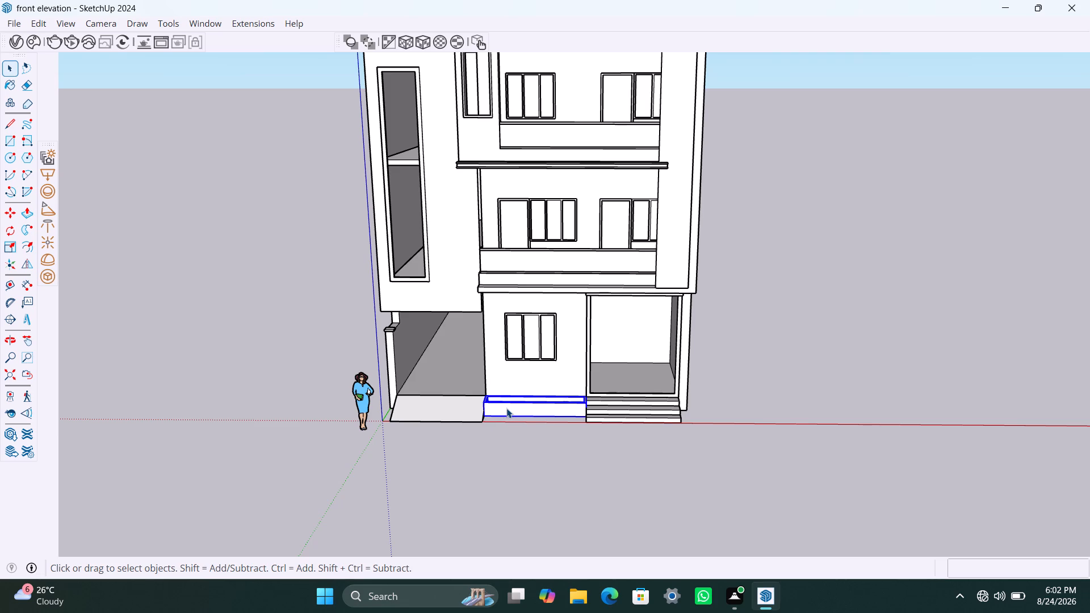
pyautogui.press('s')
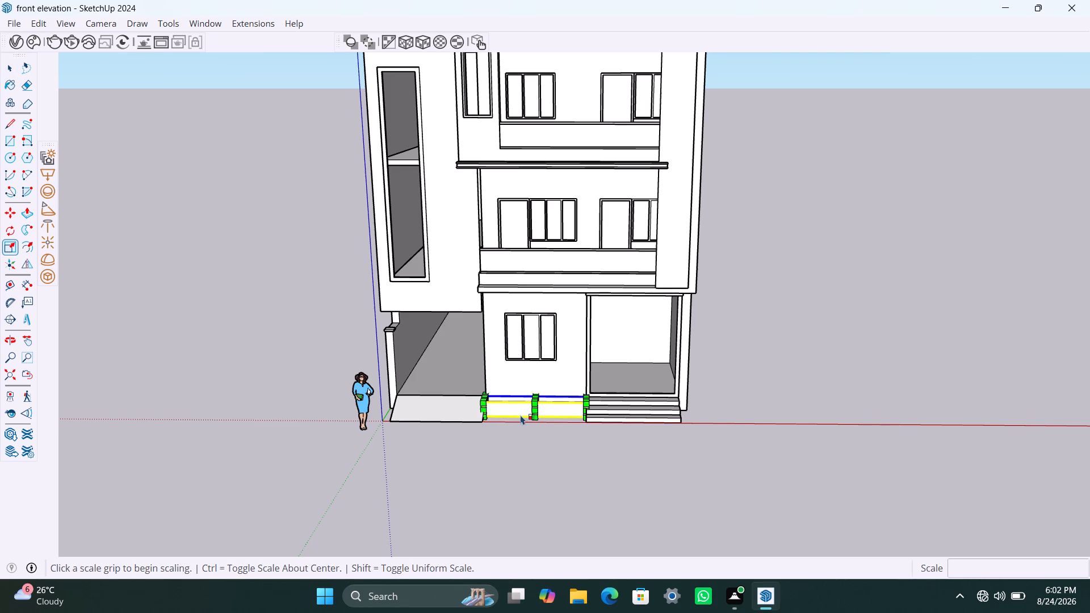
pyautogui.click(538, 409)
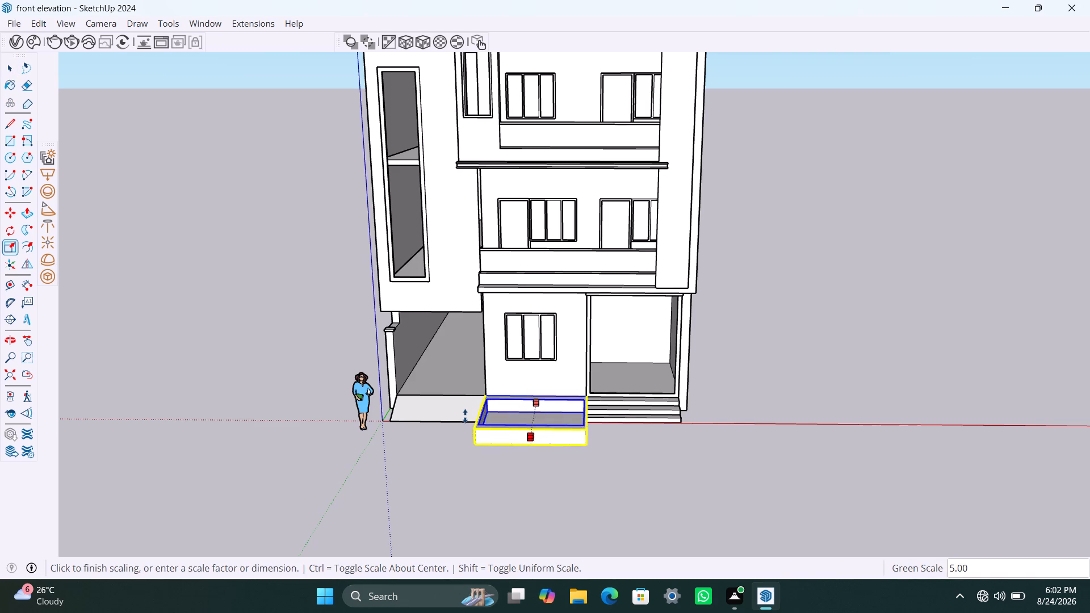
pyautogui.click(464, 419)
pyautogui.press('space')
pyautogui.click(753, 450)
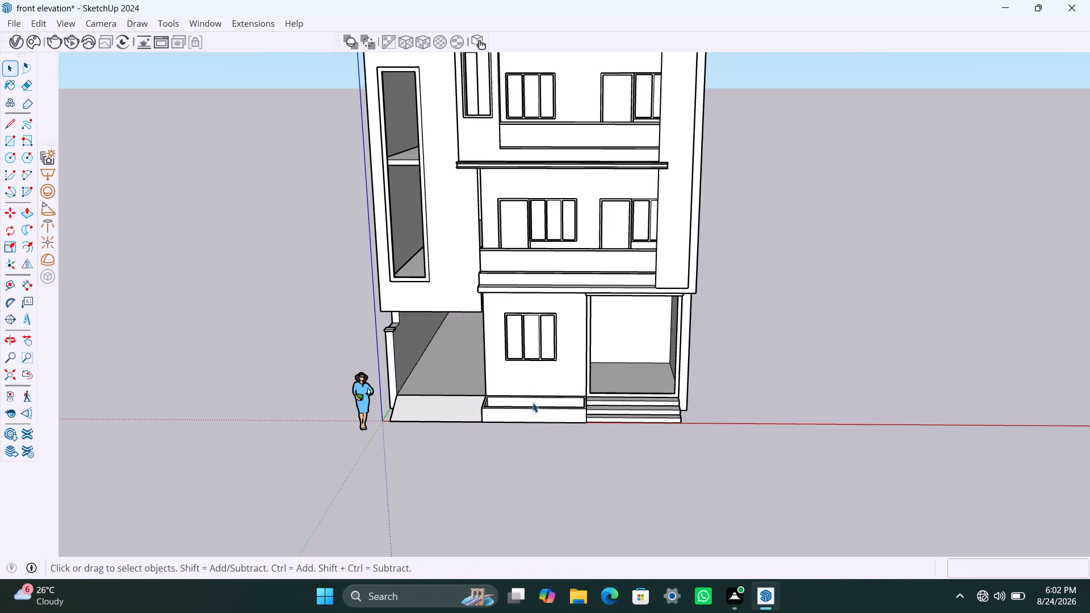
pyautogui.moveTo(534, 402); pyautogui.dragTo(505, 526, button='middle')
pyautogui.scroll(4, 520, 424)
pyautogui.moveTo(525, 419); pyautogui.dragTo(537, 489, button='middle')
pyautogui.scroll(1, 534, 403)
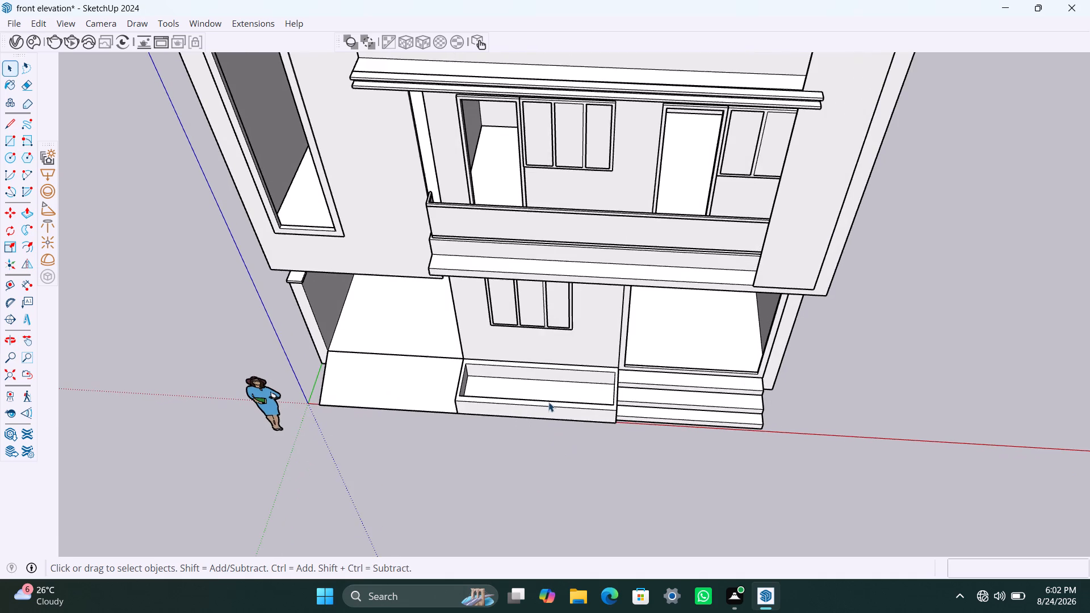
# Scale the bottom entrance step outward along the green axis so its front lines up with the planter's front, and deselect it.
pyautogui.moveTo(562, 403); pyautogui.dragTo(570, 370, button='middle')
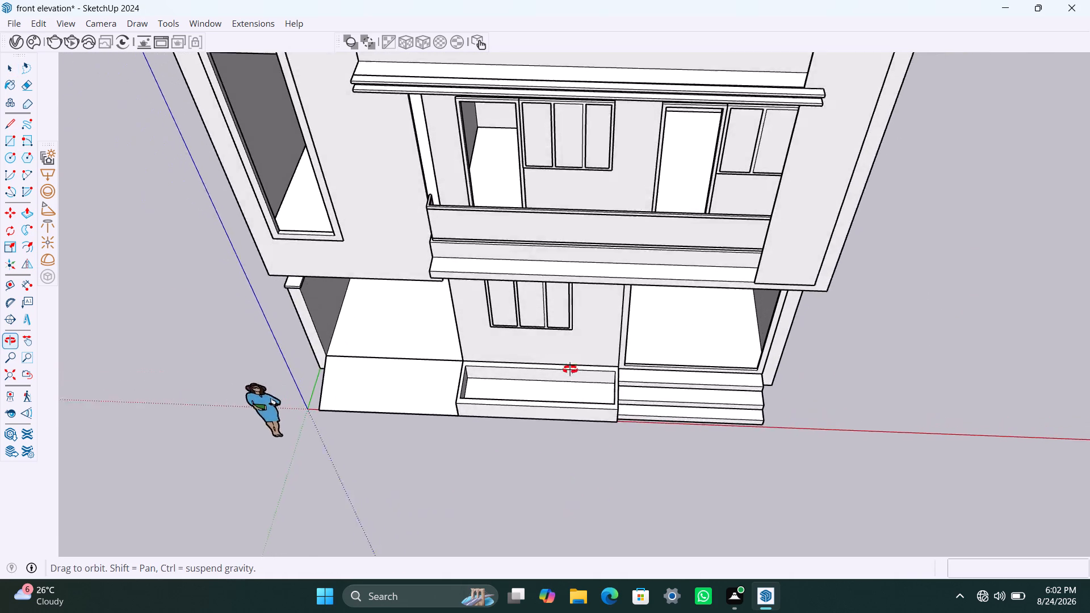
pyautogui.moveTo(570, 370); pyautogui.dragTo(570, 341, button='middle')
pyautogui.scroll(-5, 524, 456)
pyautogui.moveTo(535, 448); pyautogui.dragTo(553, 359, button='middle')
pyautogui.scroll(4, 673, 448)
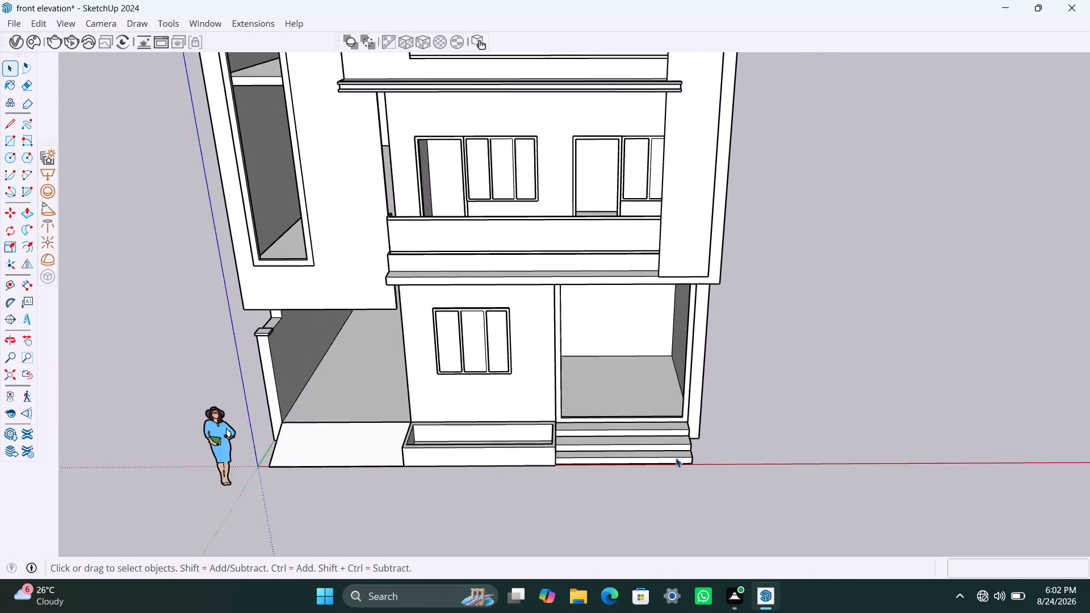
pyautogui.moveTo(657, 485); pyautogui.dragTo(481, 498, button='middle')
pyautogui.scroll(3, 590, 482)
pyautogui.moveTo(622, 498); pyautogui.dragTo(513, 535, button='middle')
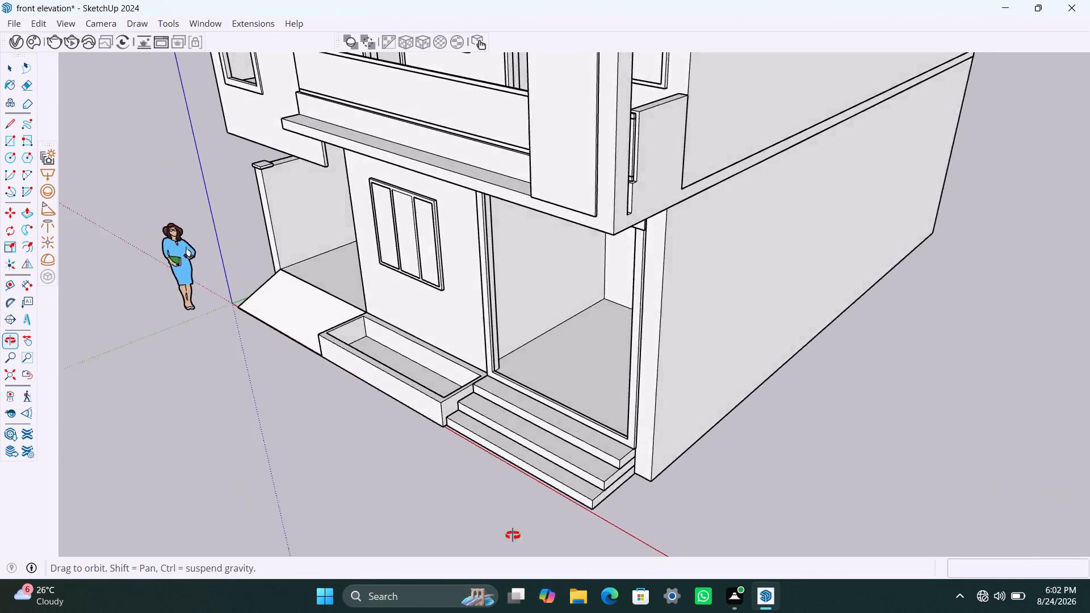
pyautogui.moveTo(513, 535); pyautogui.dragTo(493, 540, button='middle')
pyautogui.click(531, 501)
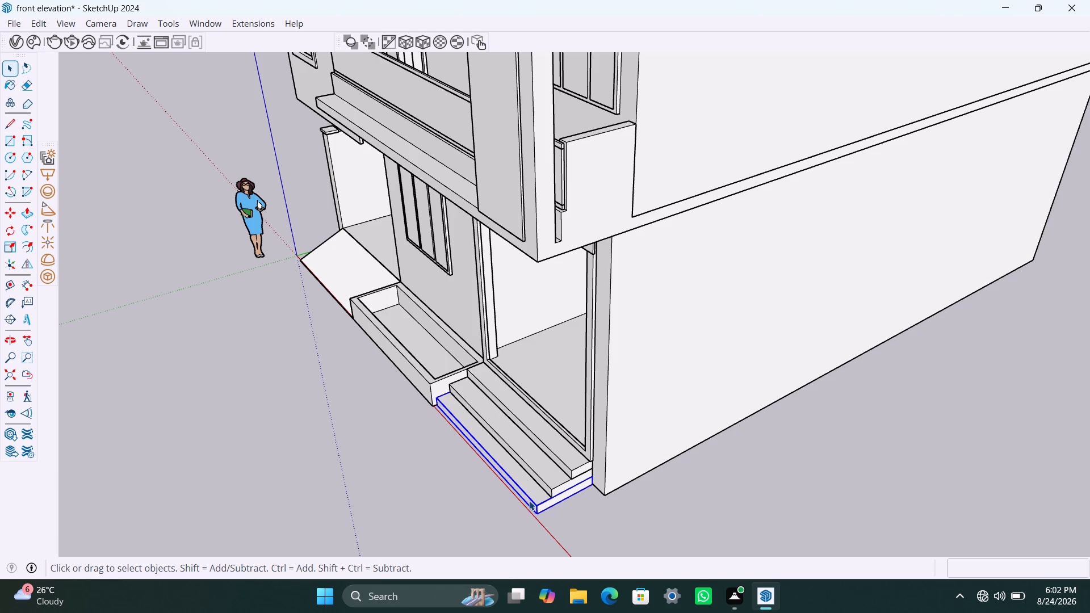
pyautogui.press('s')
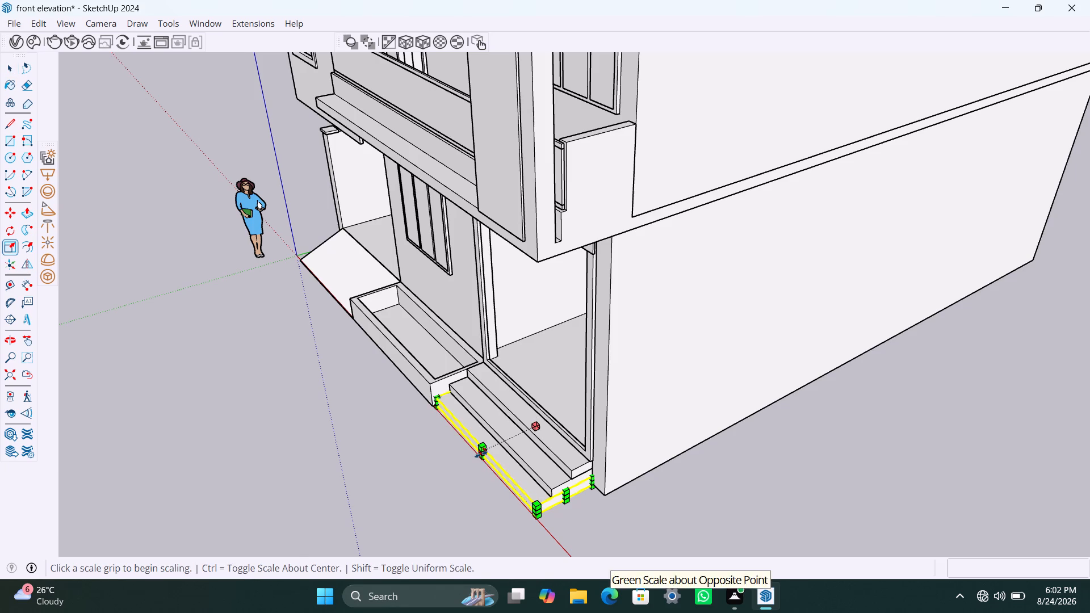
pyautogui.click(481, 454)
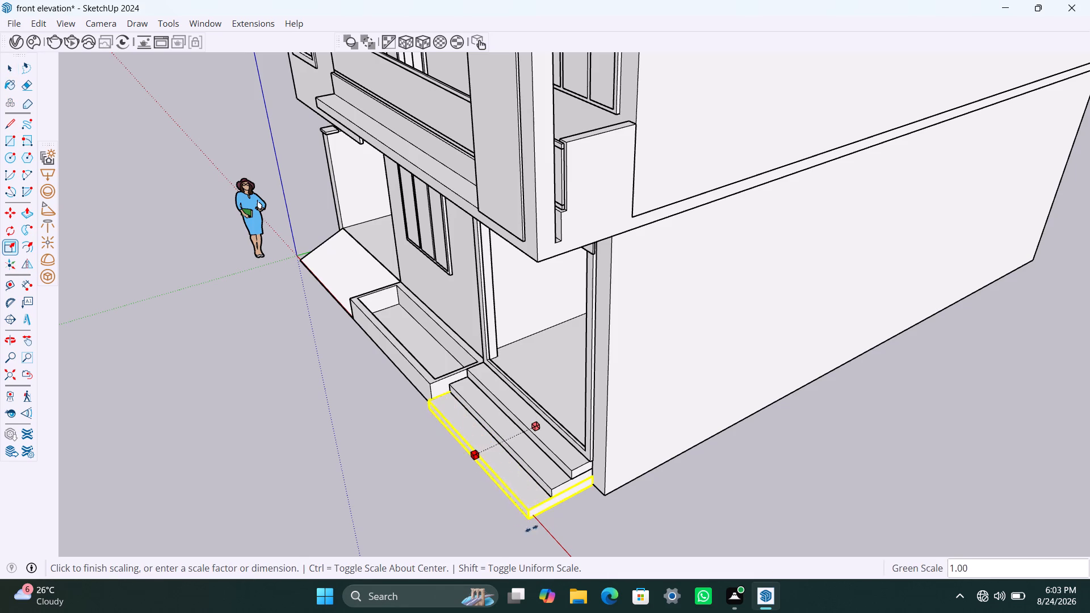
pyautogui.click(429, 388)
pyautogui.press('space')
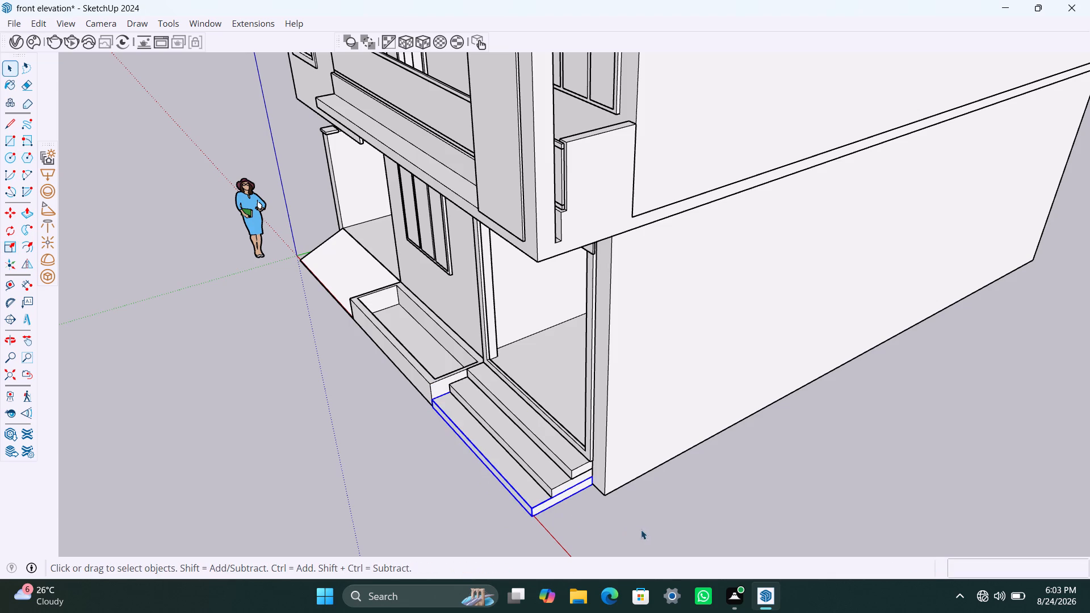
pyautogui.click(641, 530)
# Delete the human scale figure standing beside the house.
pyautogui.scroll(-10, 522, 492)
pyautogui.moveTo(466, 490); pyautogui.dragTo(669, 488, button='middle')
pyautogui.scroll(-3, 526, 484)
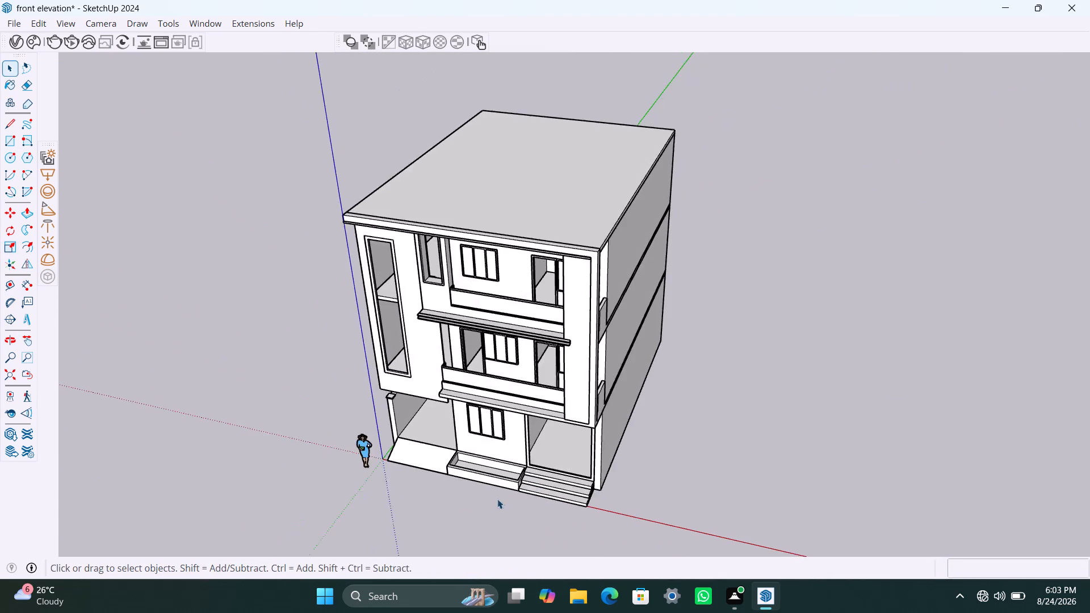
pyautogui.moveTo(499, 502); pyautogui.dragTo(567, 509, button='middle')
pyautogui.scroll(-2, 493, 505)
pyautogui.press('r')
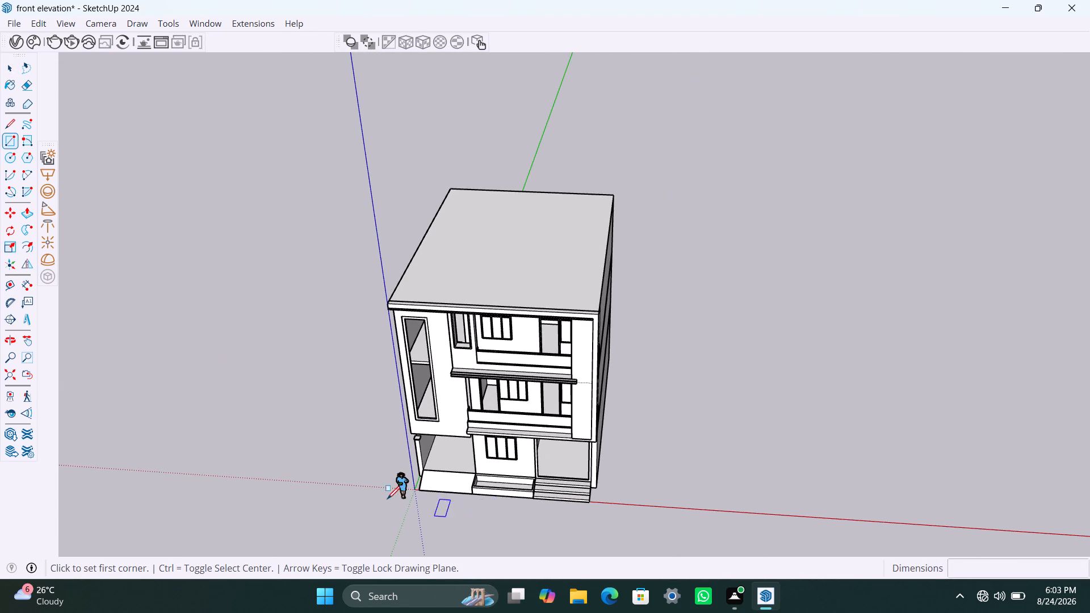
pyautogui.press('space')
pyautogui.click(404, 484)
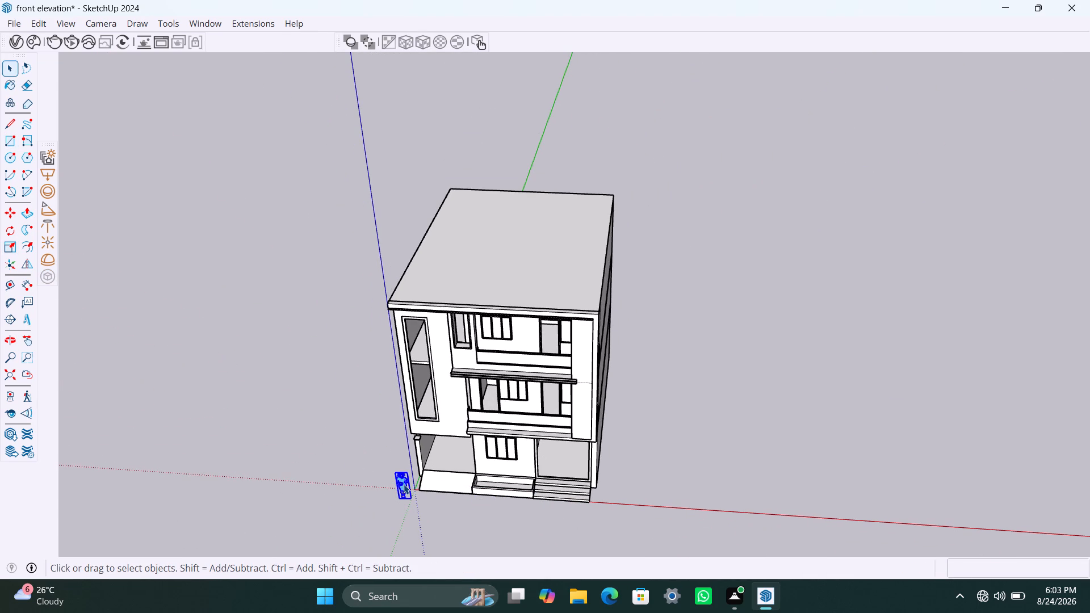
pyautogui.press('Delete')
# Save the model without the scale figure.
pyautogui.scroll(-2, 437, 505)
pyautogui.moveTo(437, 505); pyautogui.dragTo(512, 392, button='middle')
pyautogui.hotkey('ctrl', 's')
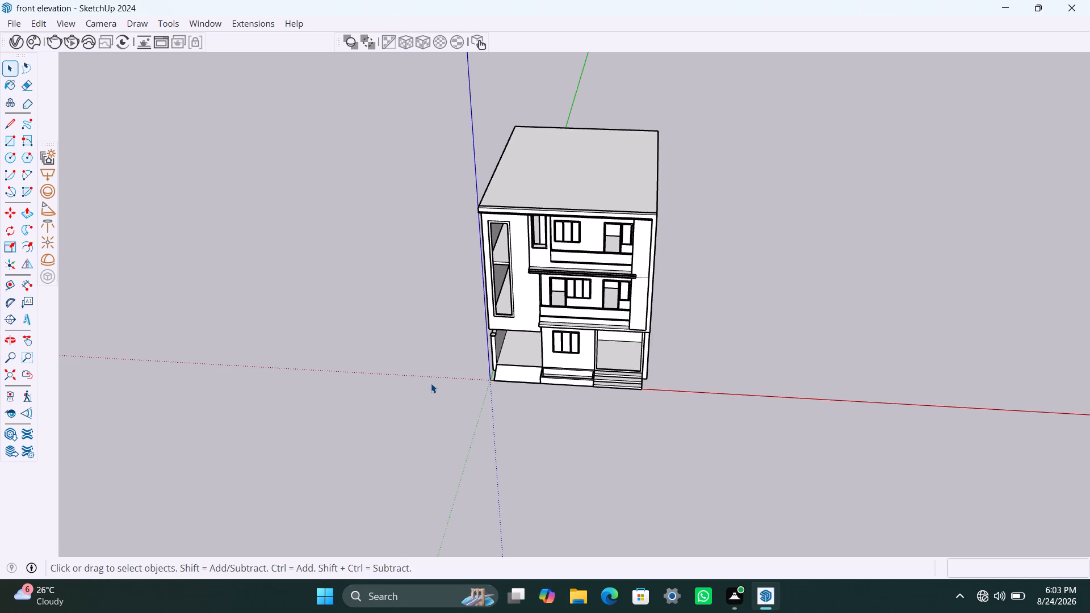
# Draw a wide ground rectangle in front of the house, starting at the origin, and make it a group.
pyautogui.press('r')
pyautogui.click(415, 376)
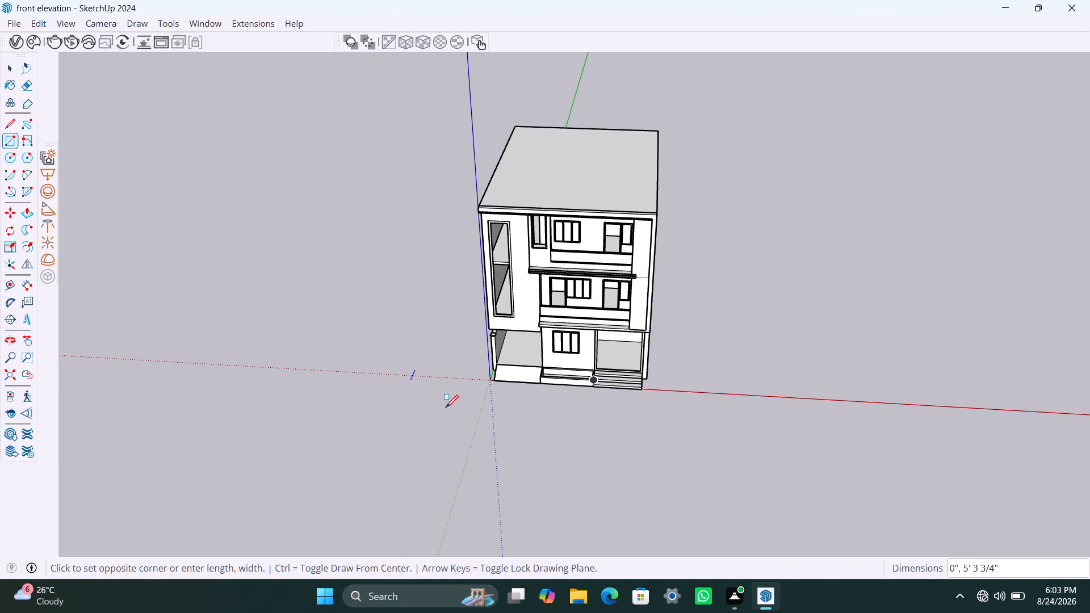
pyautogui.press('Escape')
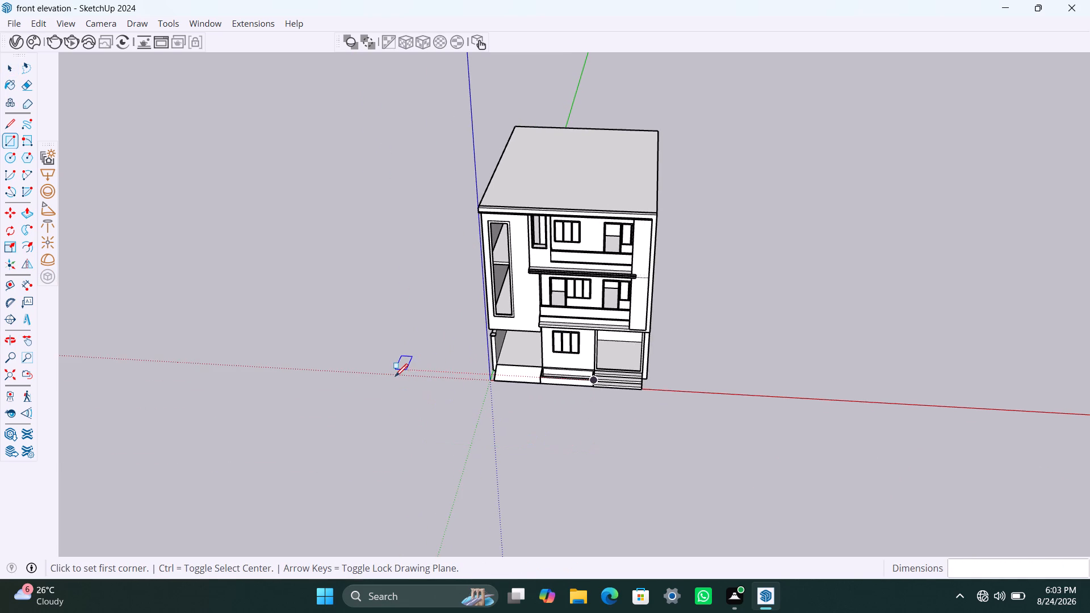
pyautogui.click(488, 381)
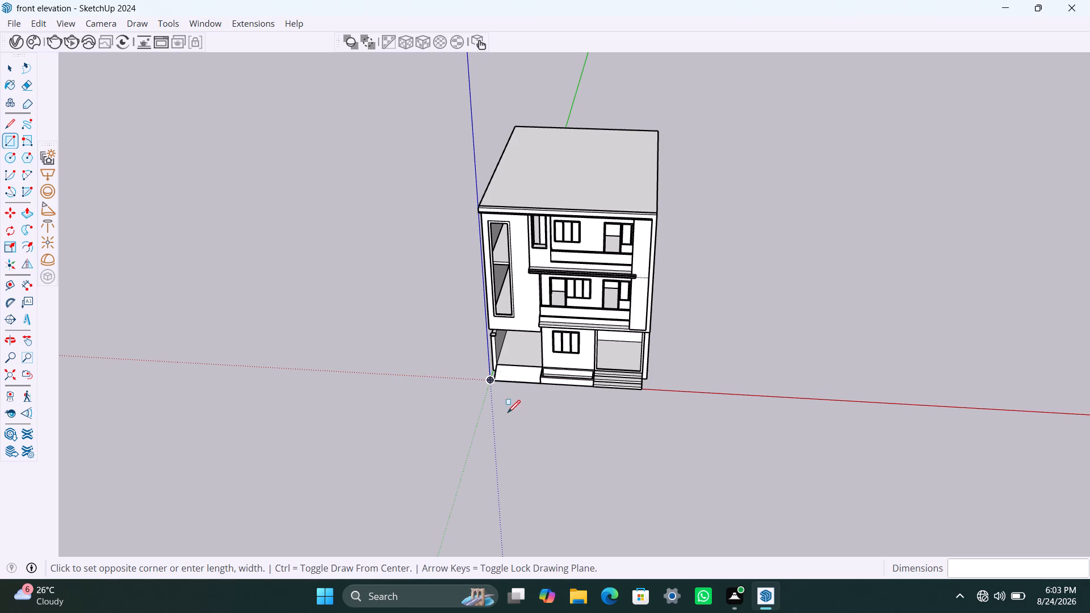
pyautogui.click(721, 459)
pyautogui.press('space')
pyautogui.doubleClick(553, 426)
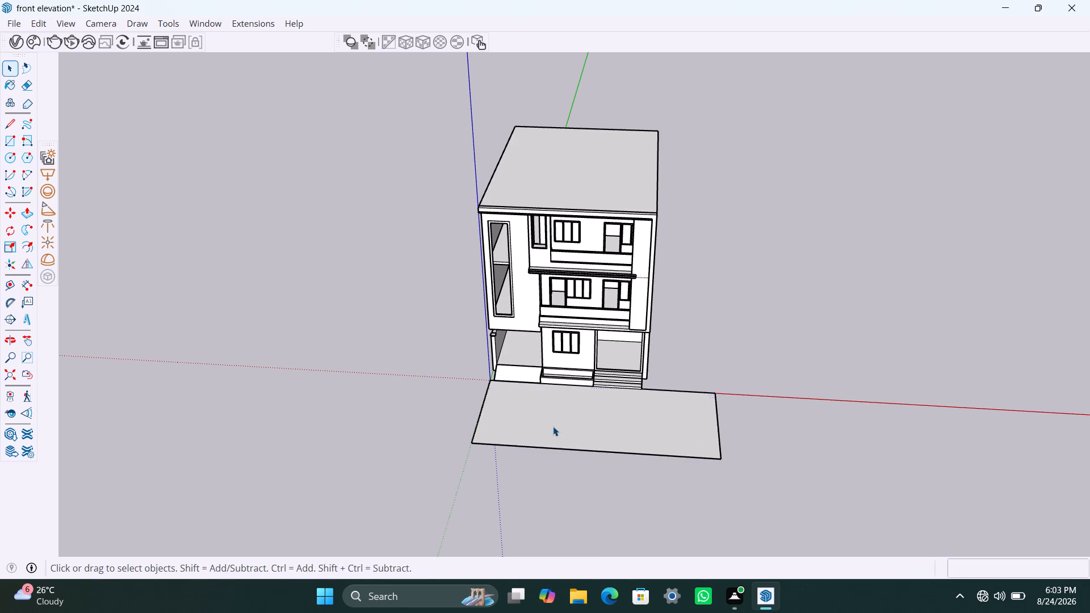
pyautogui.rightClick(553, 426)
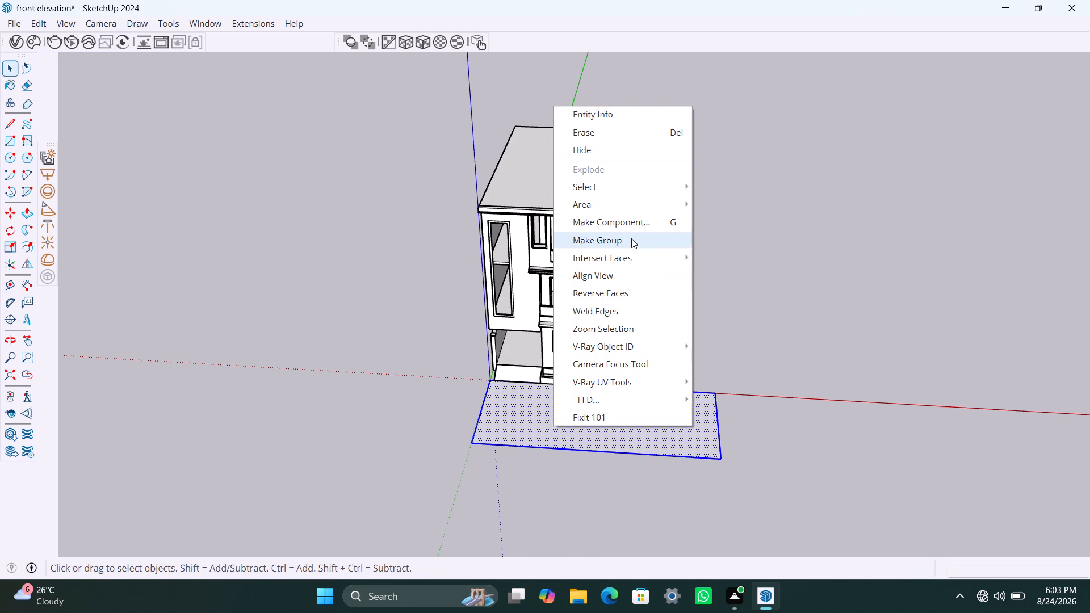
pyautogui.click(631, 238)
# Inside the ground rectangle's group, push its underside down 2" to give the slab thickness.
pyautogui.moveTo(598, 498); pyautogui.dragTo(598, 293, button='middle')
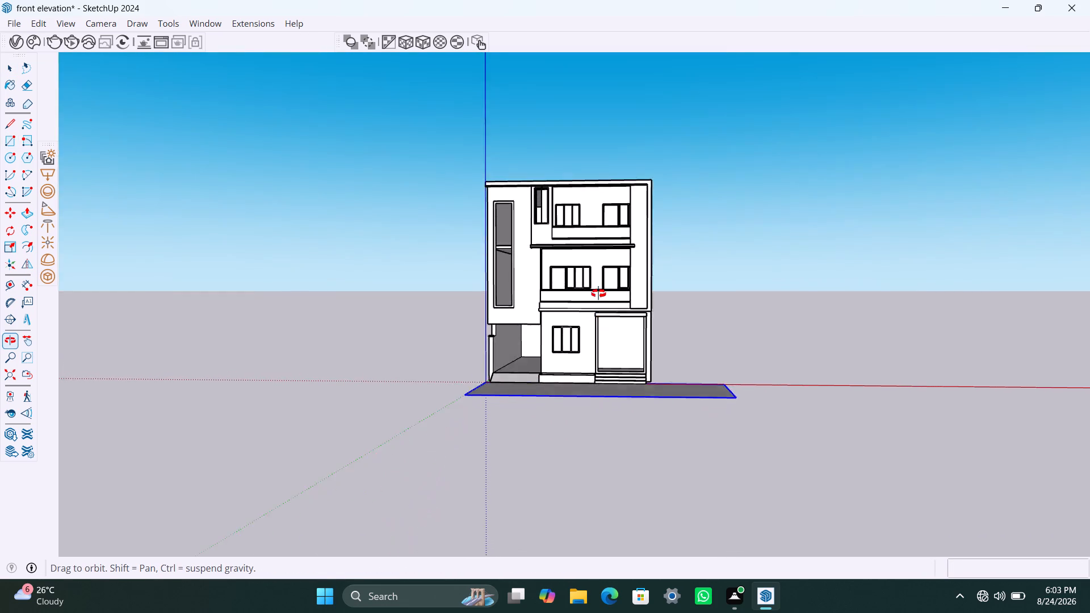
pyautogui.moveTo(598, 293); pyautogui.dragTo(595, 274, button='middle')
pyautogui.scroll(3, 593, 379)
pyautogui.moveTo(596, 377); pyautogui.dragTo(542, 310, button='middle')
pyautogui.click(617, 337)
pyautogui.doubleClick(617, 337)
pyautogui.press('p')
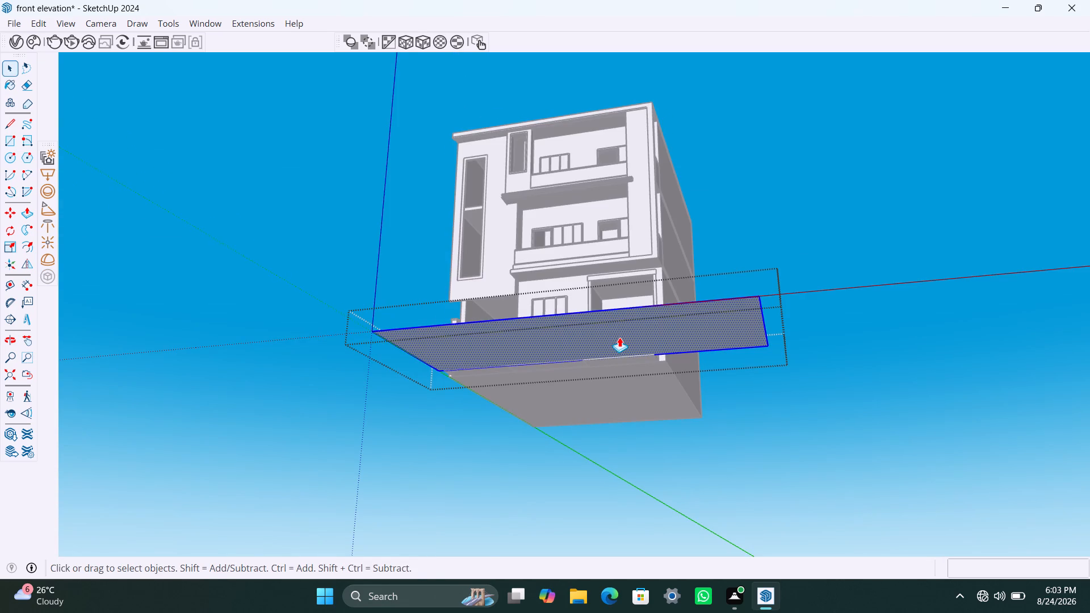
pyautogui.click(619, 337)
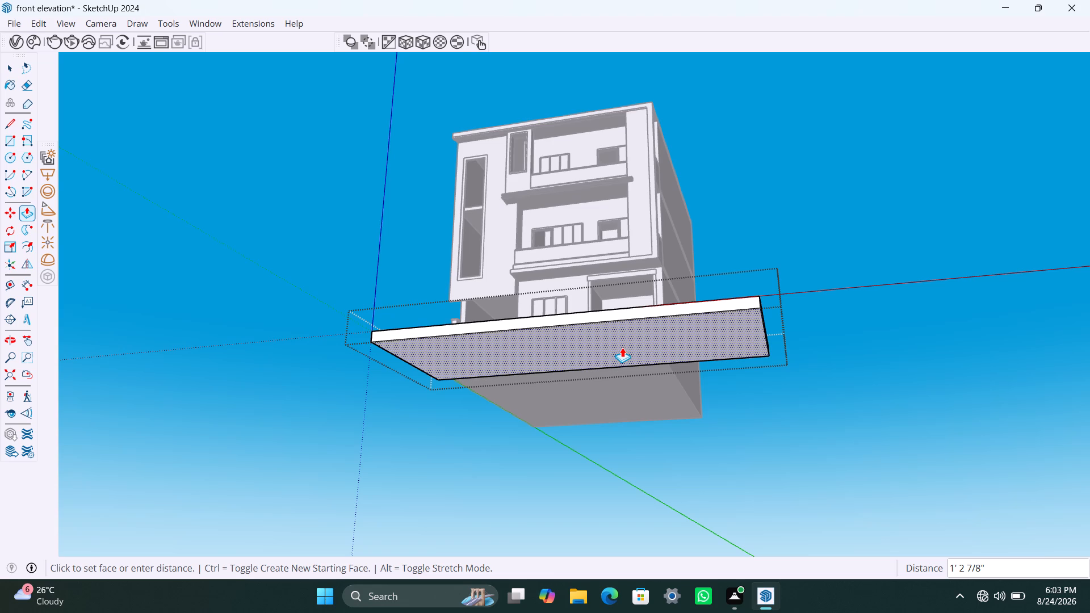
pyautogui.press('6')
pyautogui.press('BackSpace')
pyautogui.press('2')
pyautogui.hotkey('shift', '"')
pyautogui.press('Return')
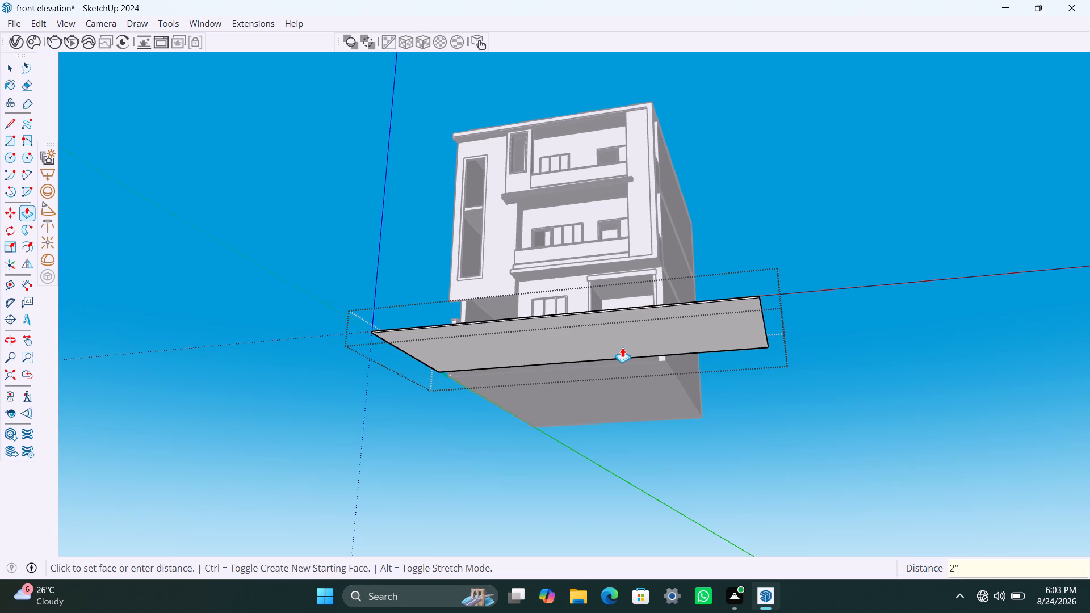
# Push the slab's underside down a further 3" and leave the group.
pyautogui.click(623, 344)
pyautogui.write('3"')
pyautogui.press('Return')
pyautogui.press('space')
pyautogui.click(894, 254)
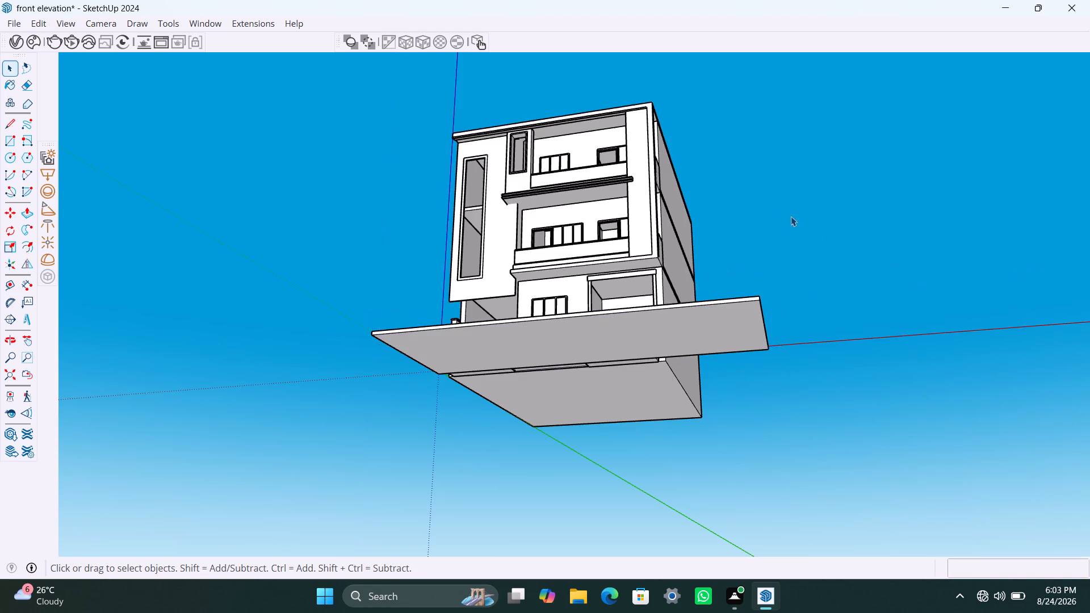
# Inside the ground slab's group, pull the end face on the ramp side outward about 16' 5 3/4", and leave the group.
pyautogui.scroll(-3, 772, 243)
pyautogui.moveTo(728, 287); pyautogui.dragTo(723, 534, button='middle')
pyautogui.scroll(3, 602, 432)
pyautogui.moveTo(595, 462); pyautogui.dragTo(855, 497, button='middle')
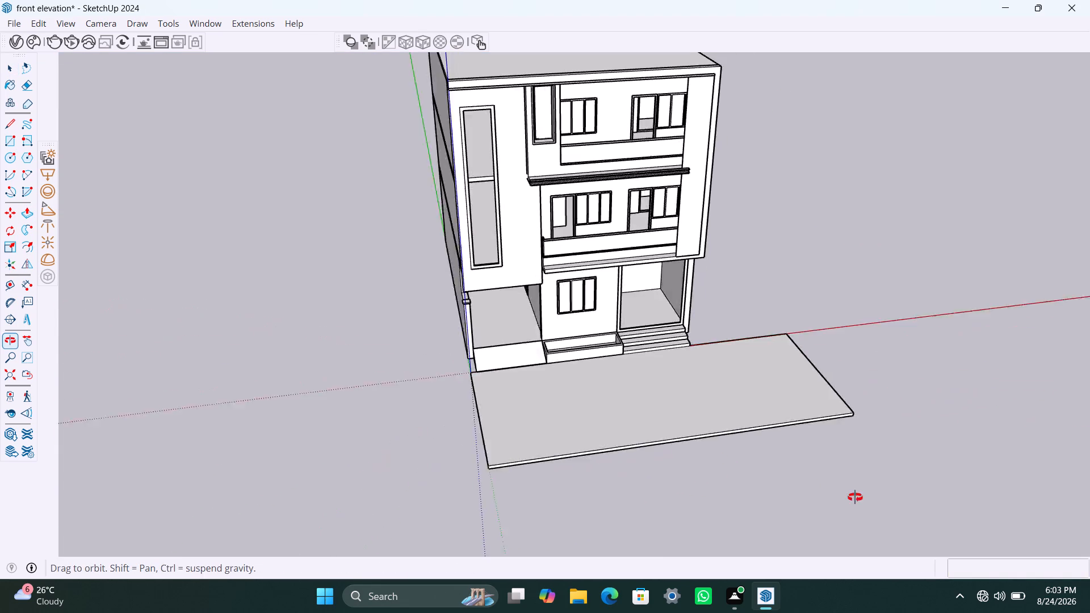
pyautogui.moveTo(855, 497); pyautogui.dragTo(992, 478, button='middle')
pyautogui.scroll(4, 527, 459)
pyautogui.moveTo(623, 438); pyautogui.dragTo(705, 437, button='middle')
pyautogui.scroll(5, 633, 436)
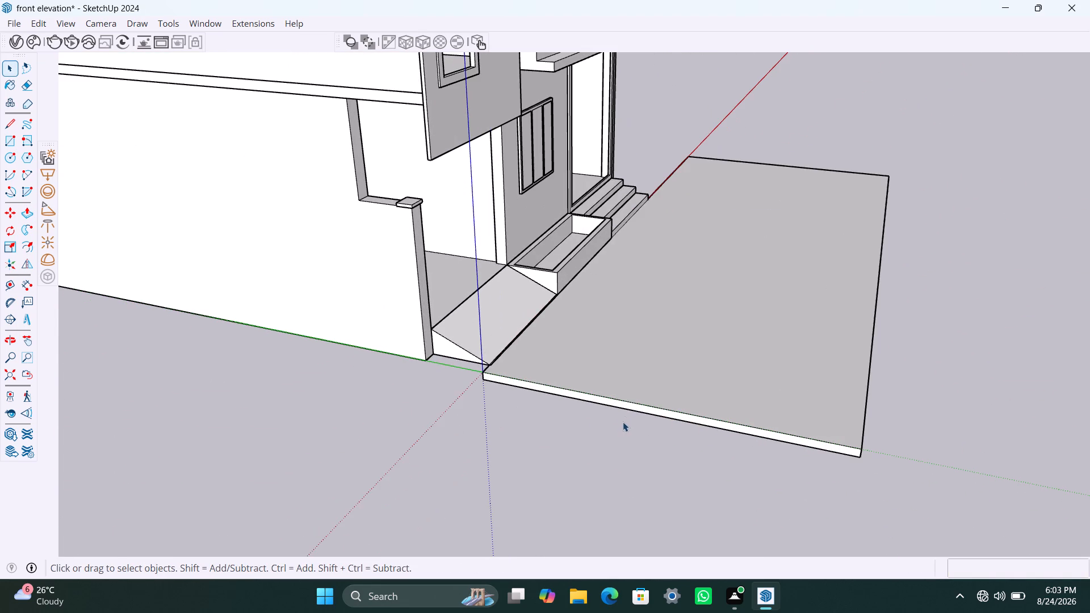
pyautogui.click(635, 406)
pyautogui.doubleClick(635, 406)
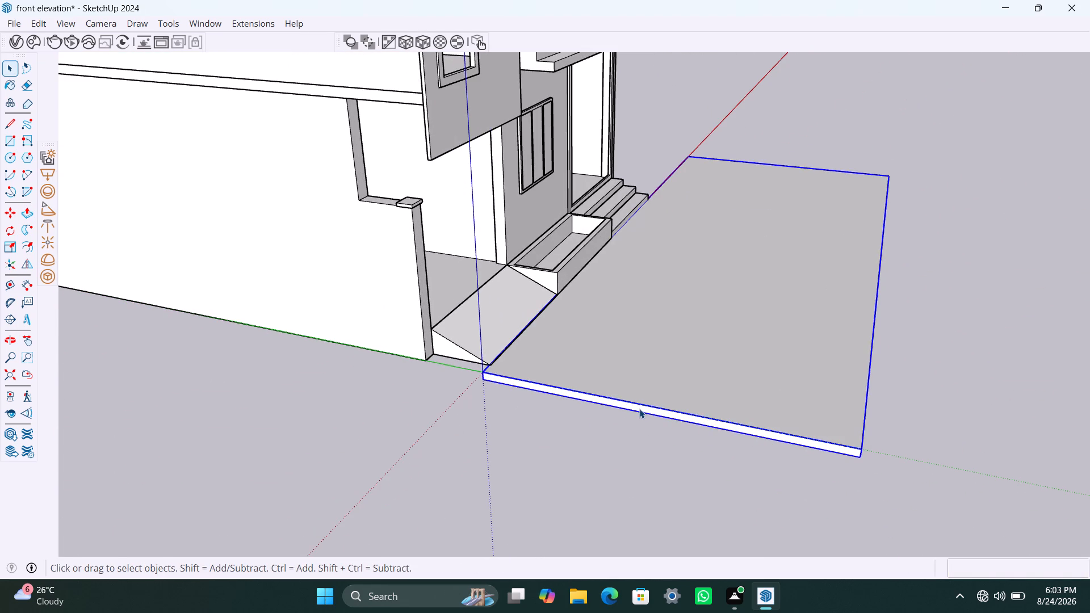
pyautogui.tripleClick(639, 409)
pyautogui.click(642, 409)
pyautogui.click(643, 410)
pyautogui.click(649, 412)
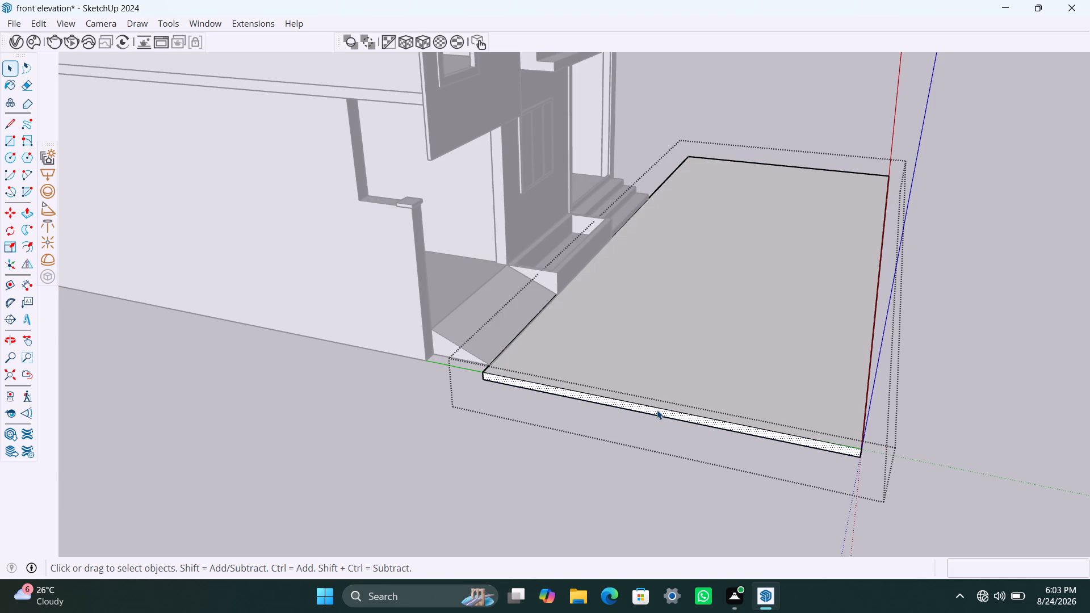
pyautogui.press('p')
pyautogui.click(657, 410)
pyautogui.scroll(-4, 524, 505)
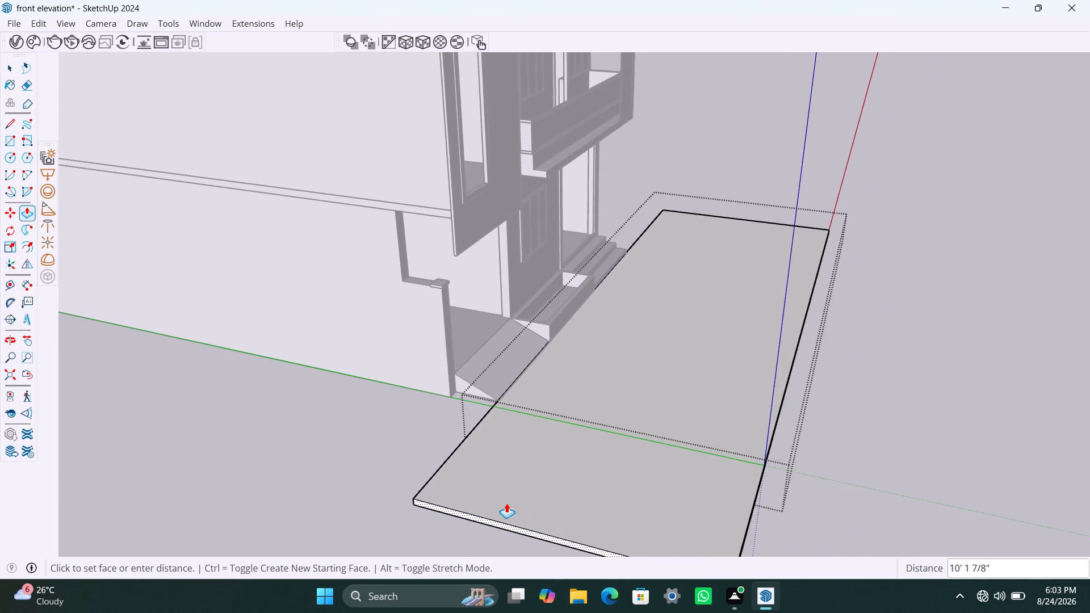
pyautogui.moveTo(506, 503); pyautogui.dragTo(357, 502, button='middle')
pyautogui.click(199, 505)
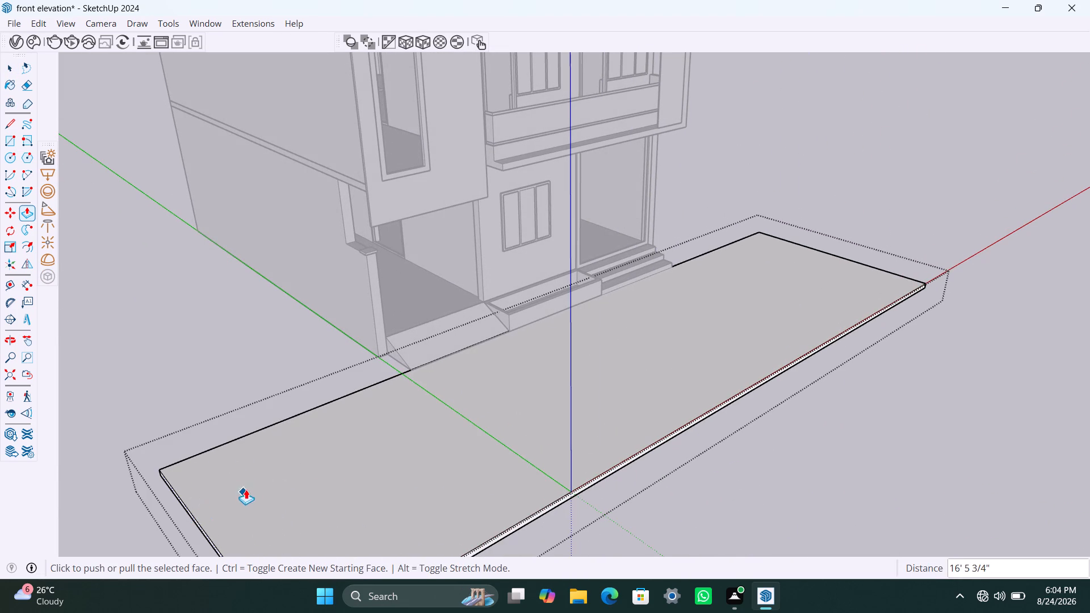
pyautogui.press('space')
pyautogui.click(224, 383)
# Inside the ground slab's group, pull the end face on the stair side further outward past the house, and leave the group.
pyautogui.scroll(-4, 615, 453)
pyautogui.moveTo(728, 457); pyautogui.dragTo(351, 457, button='middle')
pyautogui.scroll(4, 875, 557)
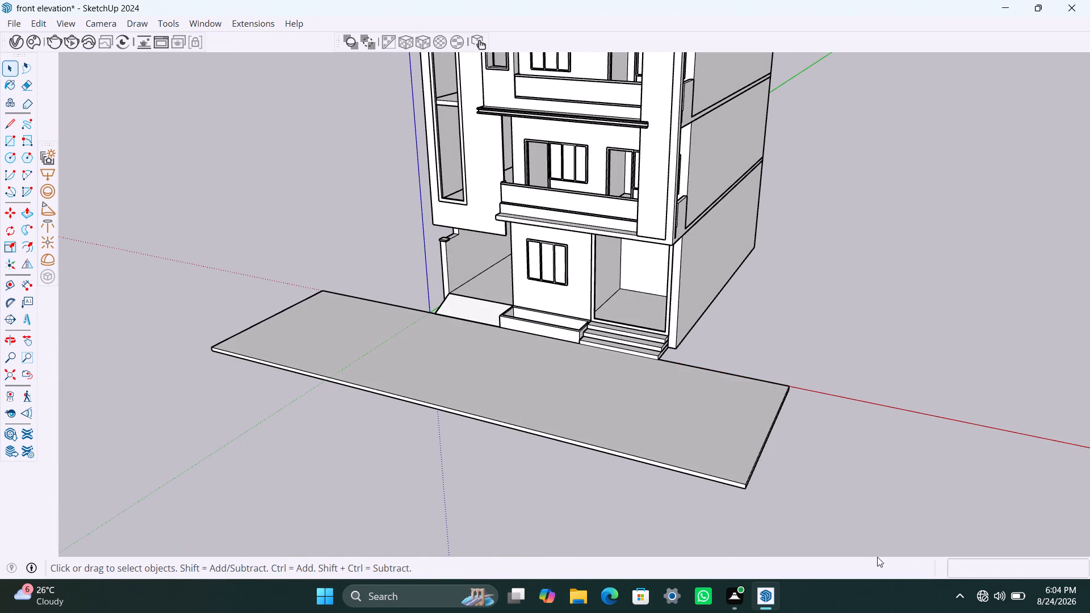
pyautogui.scroll(3, 853, 488)
pyautogui.moveTo(811, 466); pyautogui.dragTo(716, 449, button='middle')
pyautogui.scroll(4, 673, 447)
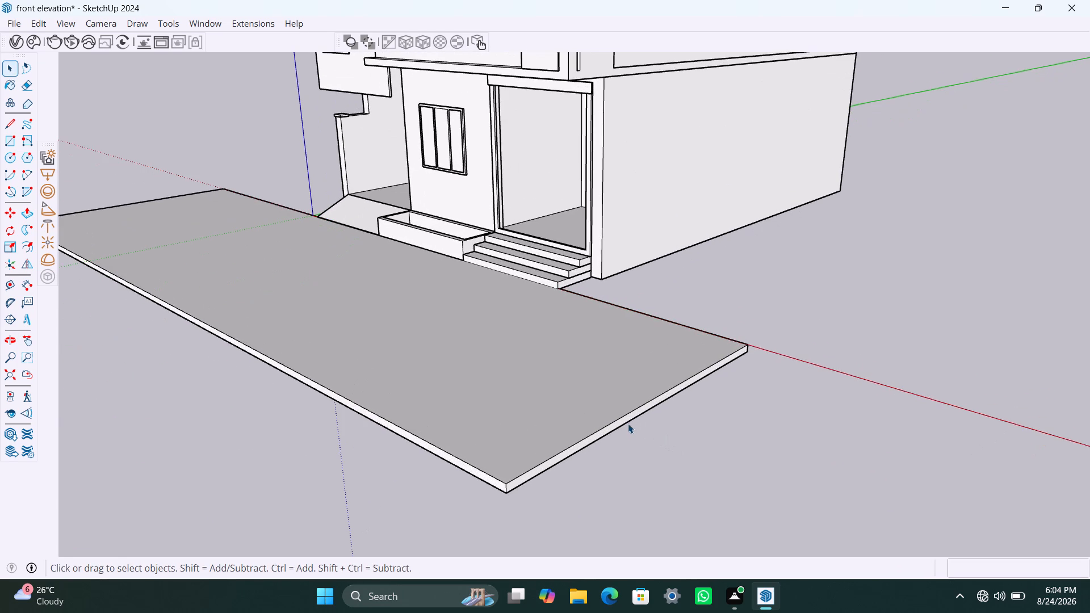
pyautogui.click(626, 419)
pyautogui.tripleClick(626, 419)
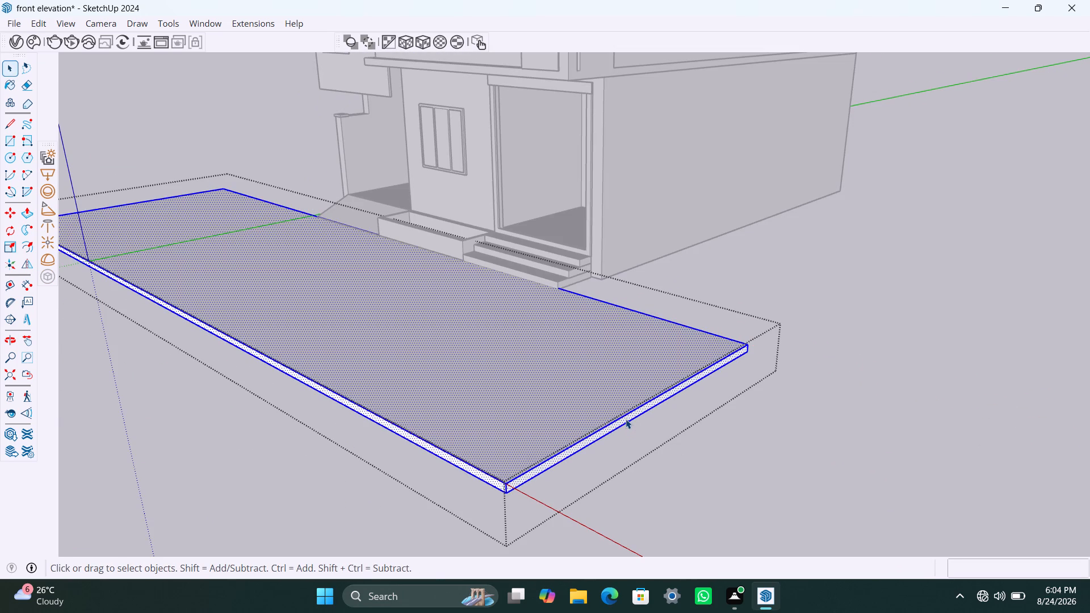
pyautogui.click(626, 419)
pyautogui.press('p')
pyautogui.click(626, 419)
pyautogui.click(769, 496)
pyautogui.press('space')
pyautogui.click(911, 506)
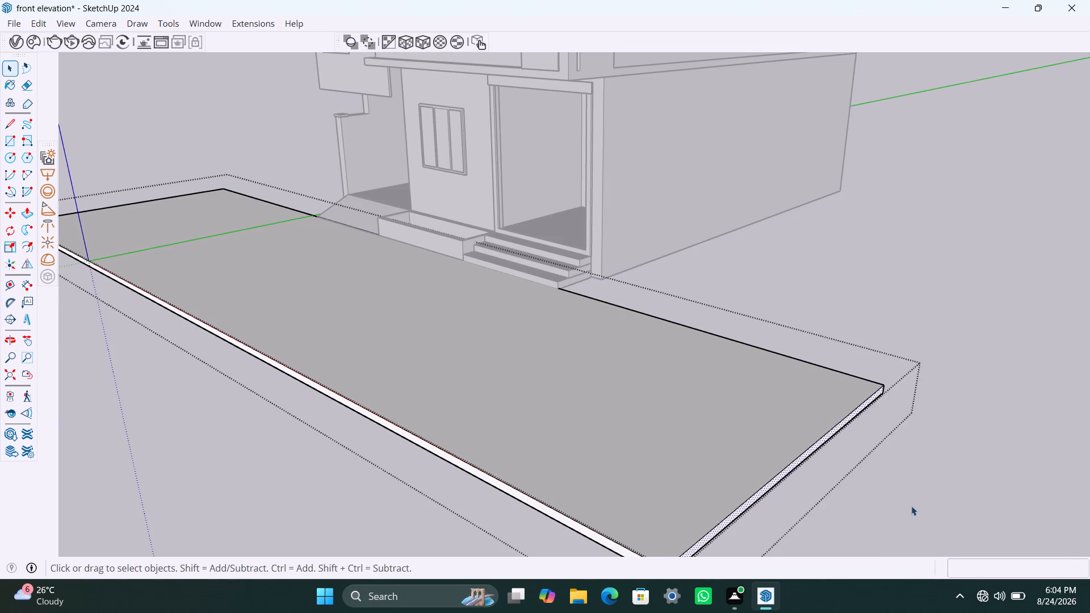
# Save the model with the extended ground slab.
pyautogui.scroll(-6, 742, 420)
pyautogui.moveTo(733, 435); pyautogui.dragTo(962, 461, button='middle')
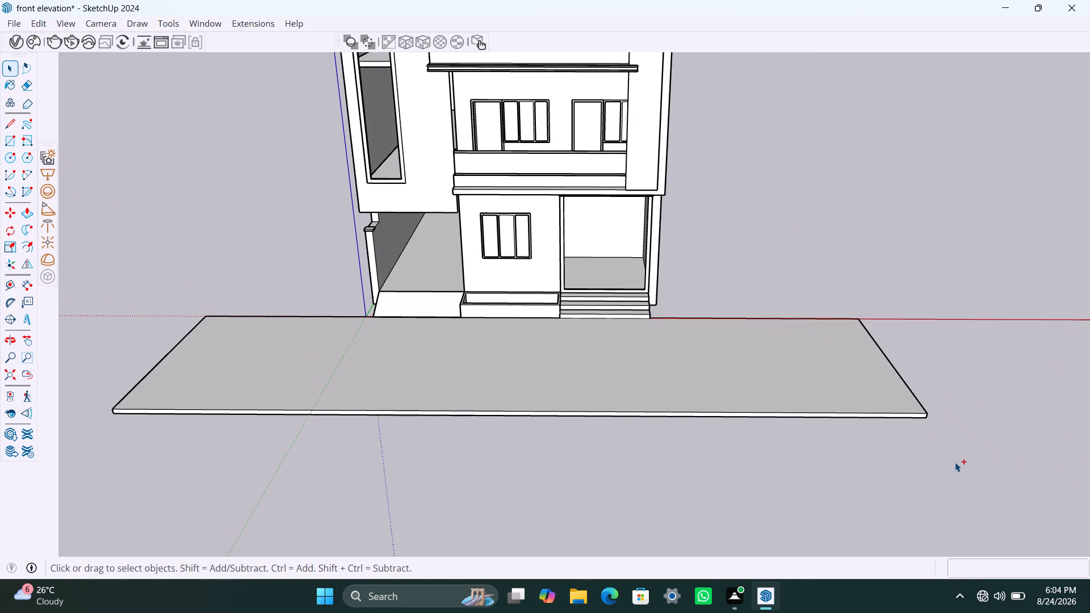
pyautogui.hotkey('ctrl', 's')
pyautogui.press('space')
pyautogui.click(949, 462)
pyautogui.scroll(-4, 791, 402)
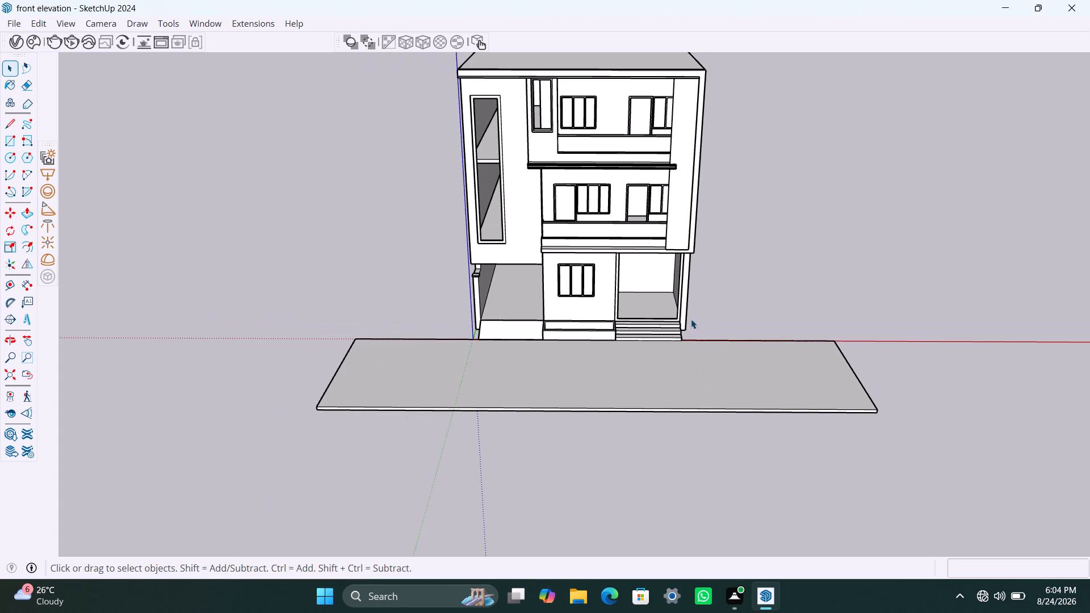
# Open the frame group around the ground-floor entrance opening, nested inside the ground-floor group, for editing.
pyautogui.moveTo(666, 277); pyautogui.dragTo(672, 249, button='middle')
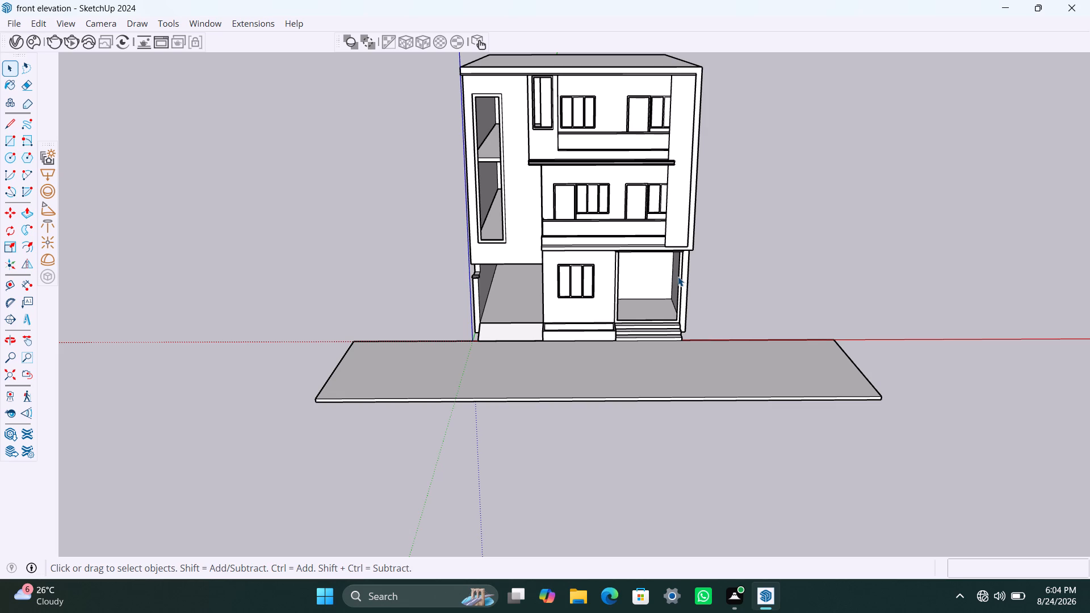
pyautogui.scroll(7, 653, 269)
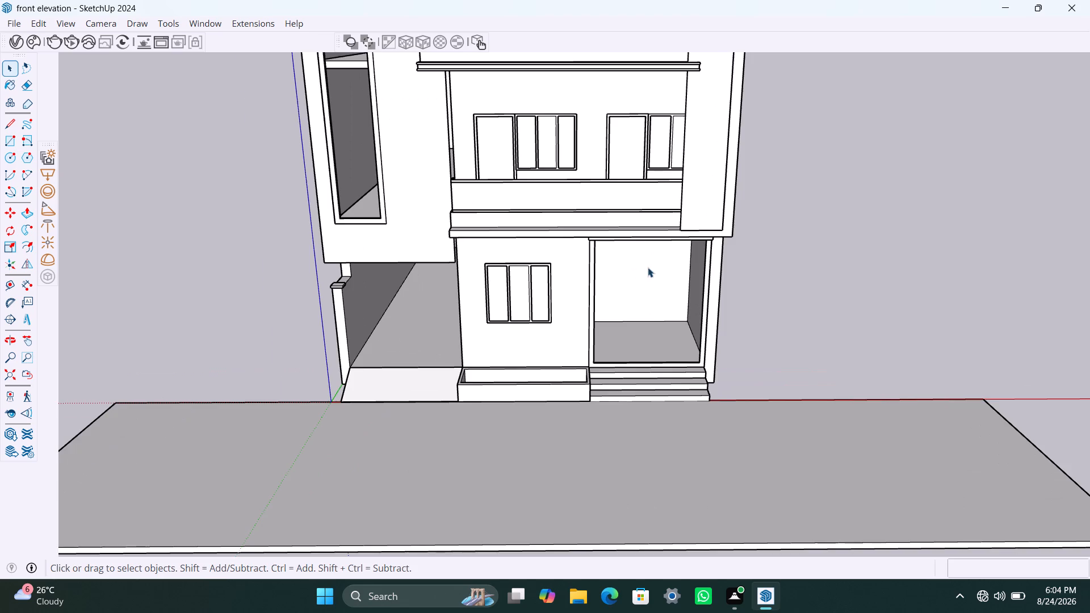
pyautogui.scroll(1, 648, 267)
pyautogui.moveTo(642, 263); pyautogui.dragTo(651, 153, button='middle')
pyautogui.scroll(6, 573, 196)
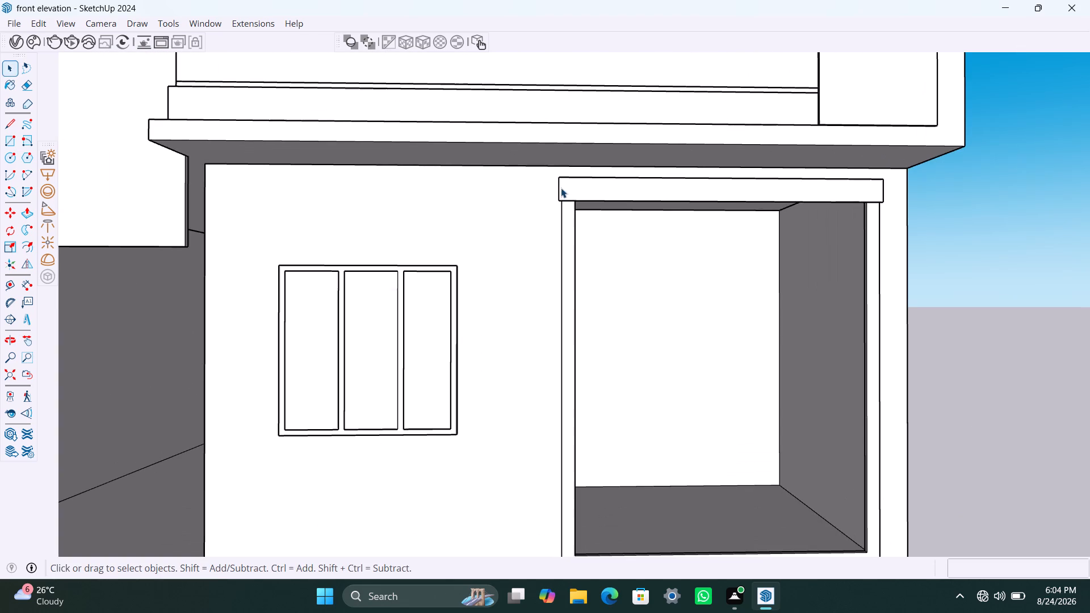
pyautogui.scroll(-1, 611, 213)
pyautogui.moveTo(578, 213); pyautogui.dragTo(594, 216, button='middle')
pyautogui.scroll(2, 567, 205)
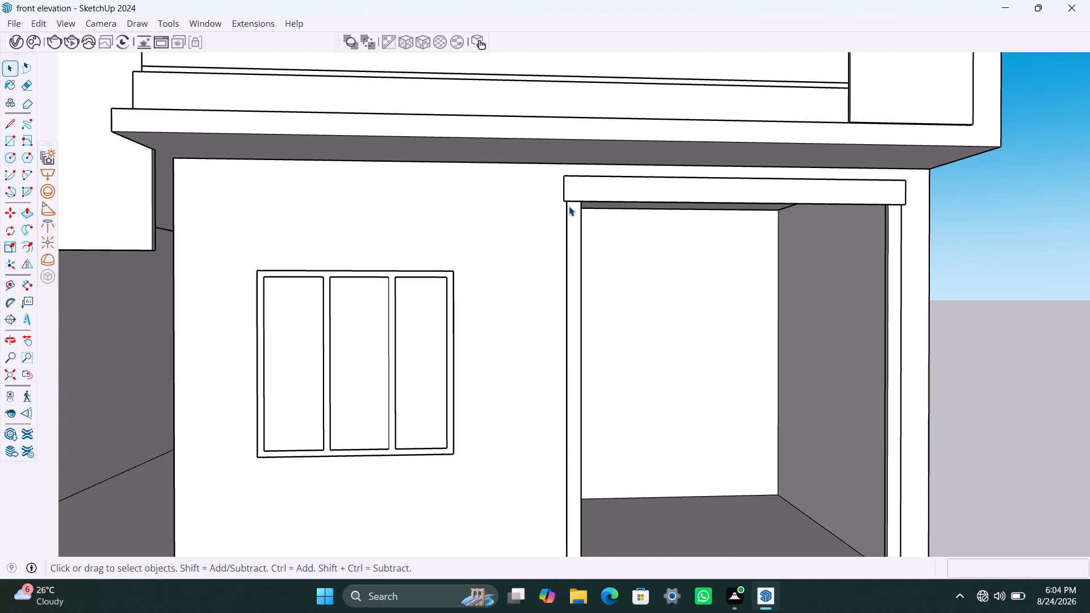
pyautogui.moveTo(837, 236); pyautogui.dragTo(917, 260, button='middle')
pyautogui.scroll(2, 854, 221)
pyautogui.moveTo(846, 224); pyautogui.dragTo(935, 257, button='middle')
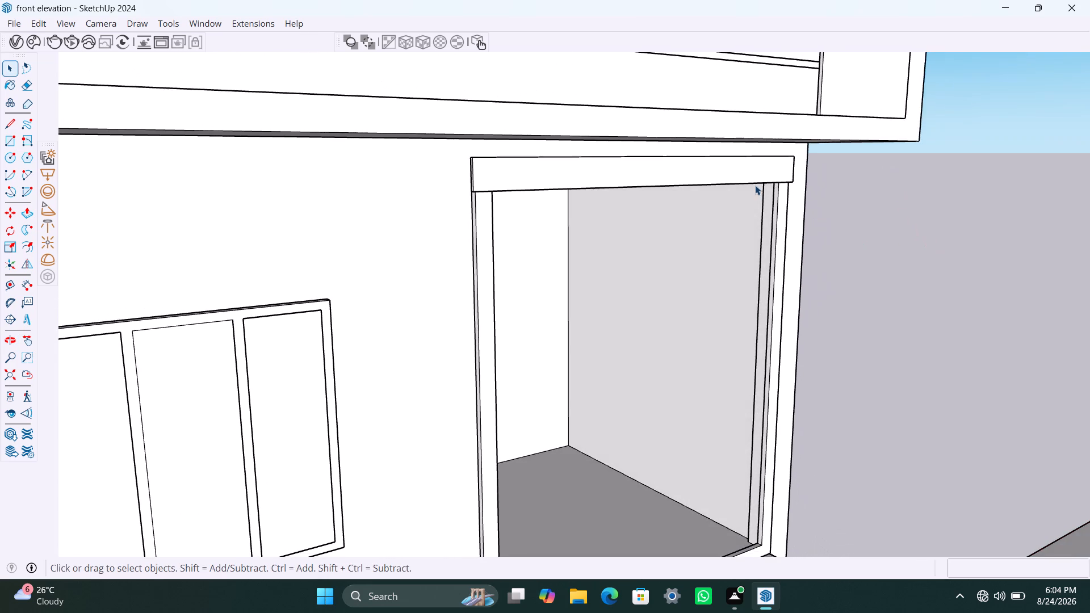
pyautogui.scroll(3, 767, 186)
pyautogui.moveTo(791, 204); pyautogui.dragTo(829, 222, button='middle')
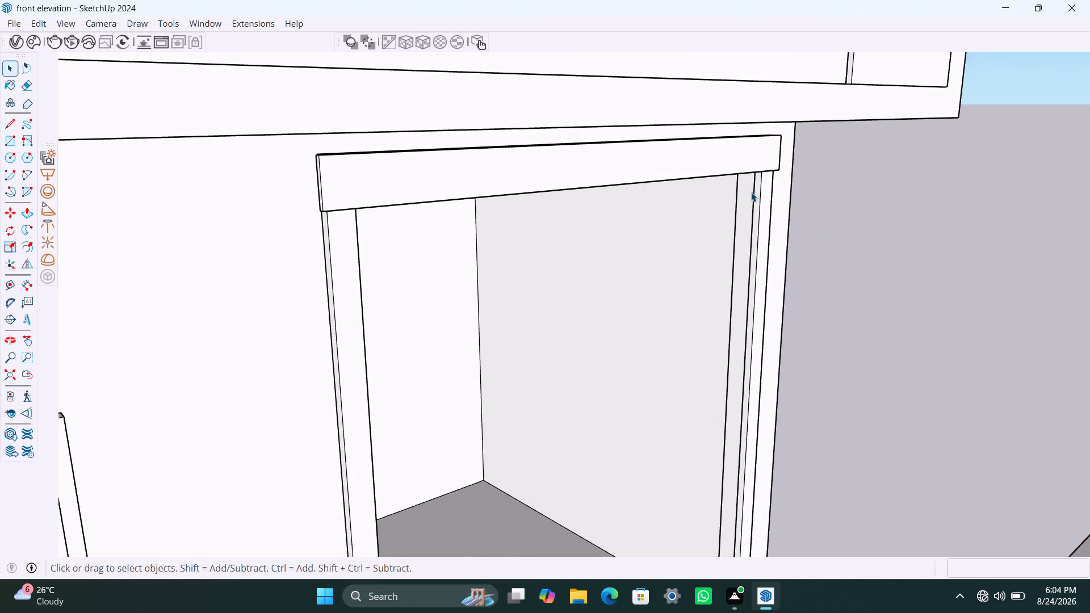
pyautogui.scroll(3, 758, 191)
pyautogui.moveTo(754, 241); pyautogui.dragTo(900, 264, button='middle')
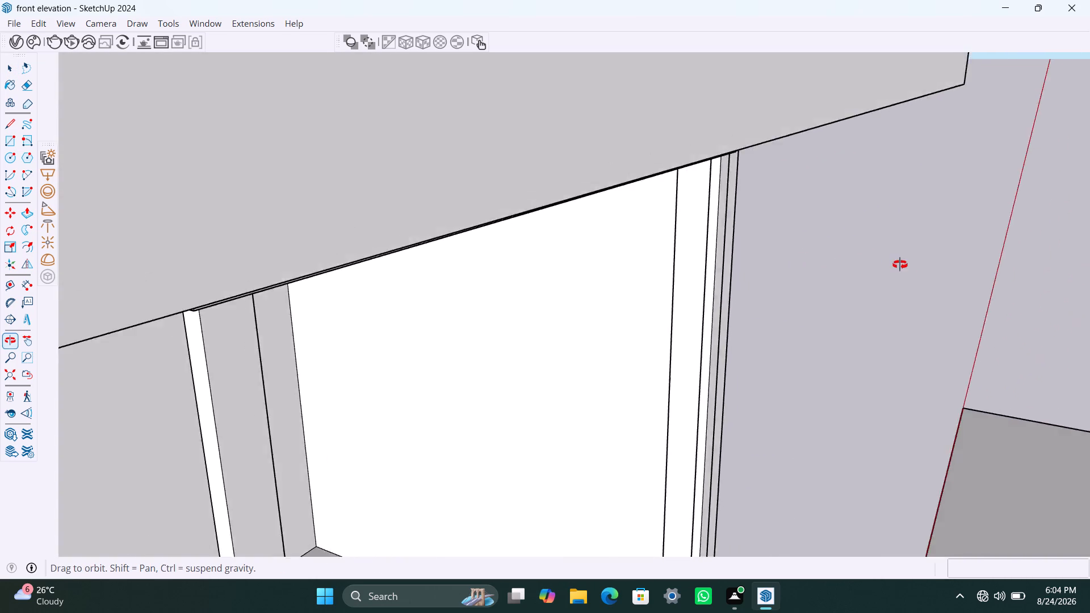
pyautogui.moveTo(900, 264); pyautogui.dragTo(819, 259, button='middle')
pyautogui.click(697, 254)
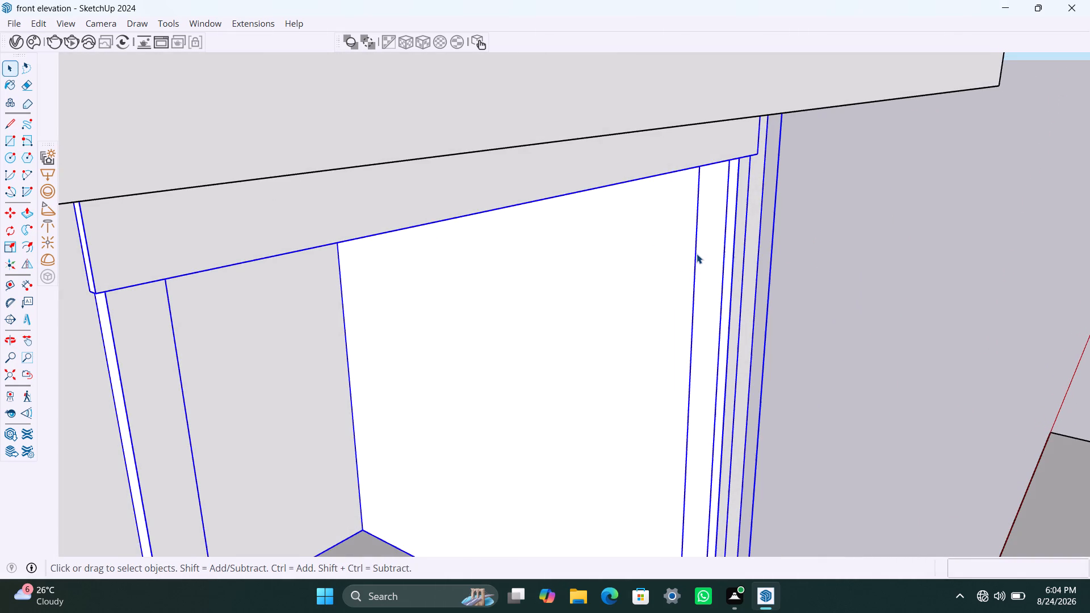
pyautogui.doubleClick(698, 253)
pyautogui.click(716, 244)
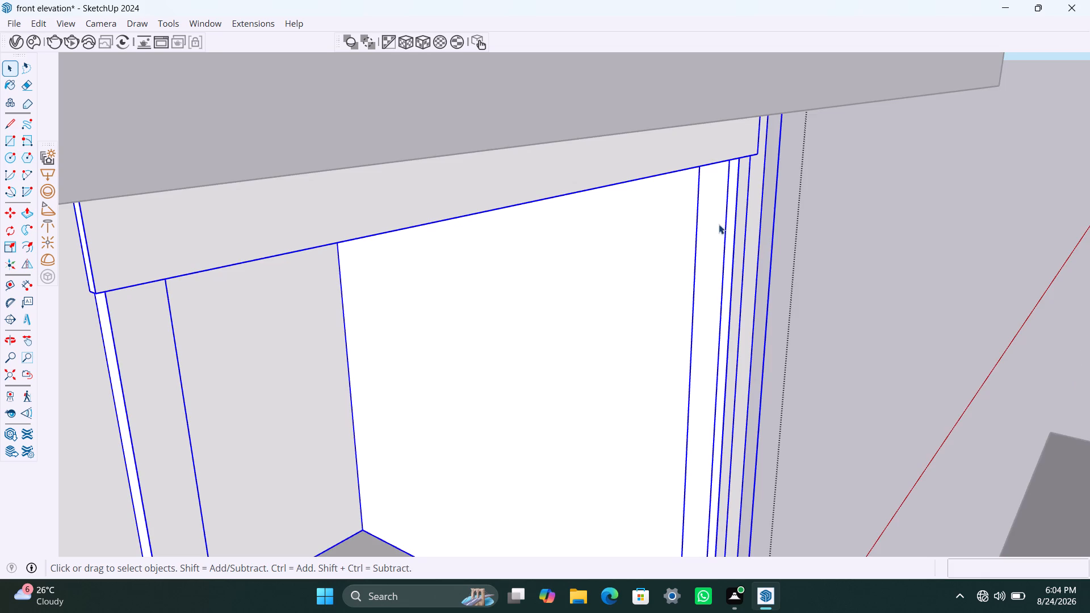
pyautogui.moveTo(718, 213); pyautogui.dragTo(705, 207, button='middle')
pyautogui.scroll(2, 709, 196)
pyautogui.moveTo(719, 198); pyautogui.dragTo(628, 53, button='middle')
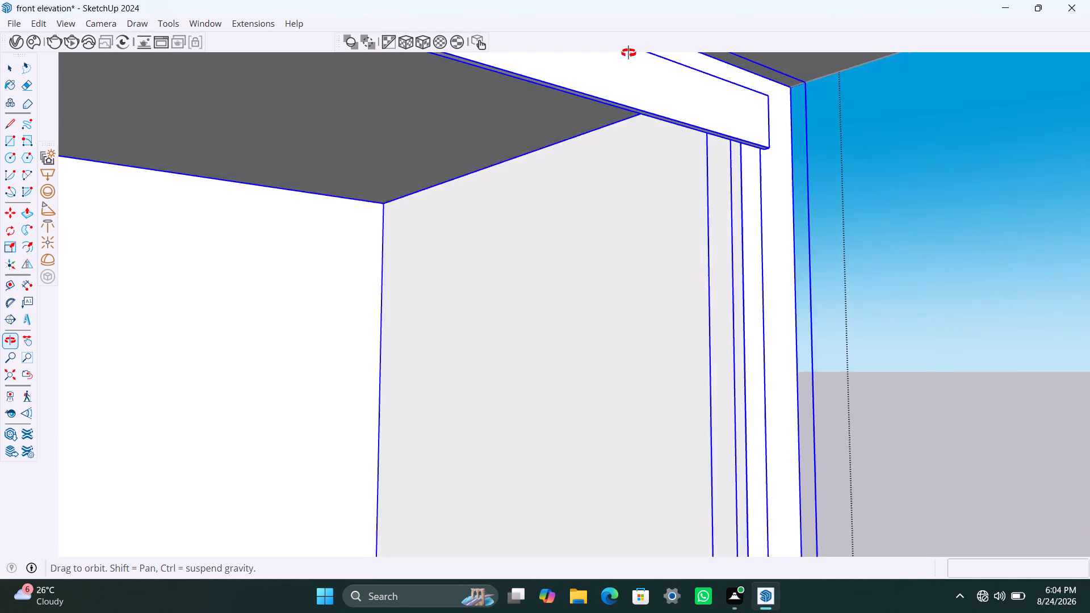
pyautogui.moveTo(628, 53); pyautogui.dragTo(580, 49, button='middle')
pyautogui.tripleClick(748, 159)
pyautogui.click(749, 159)
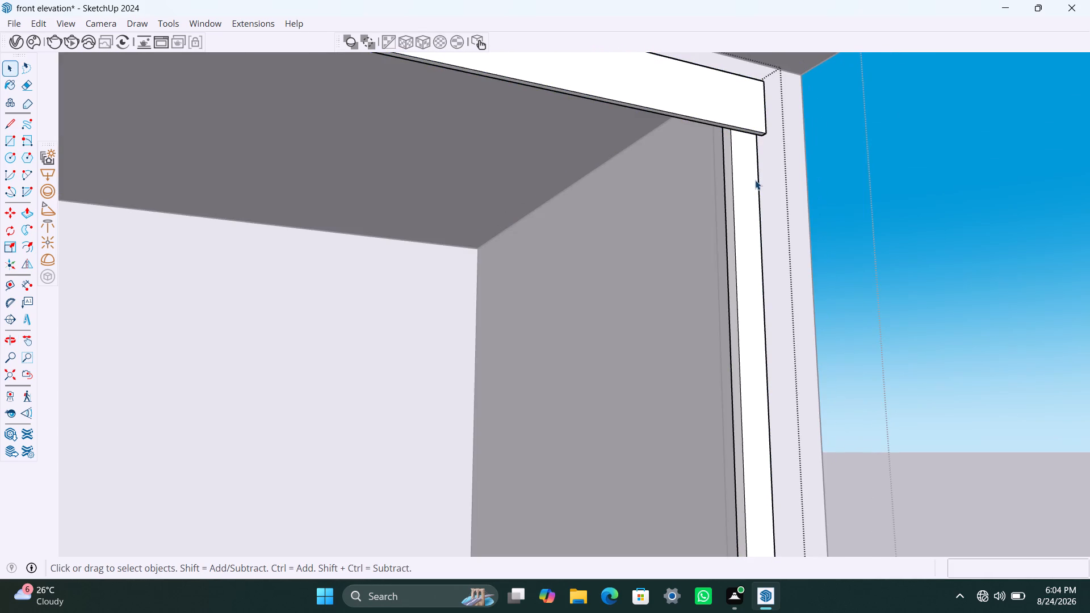
pyautogui.scroll(-8, 749, 208)
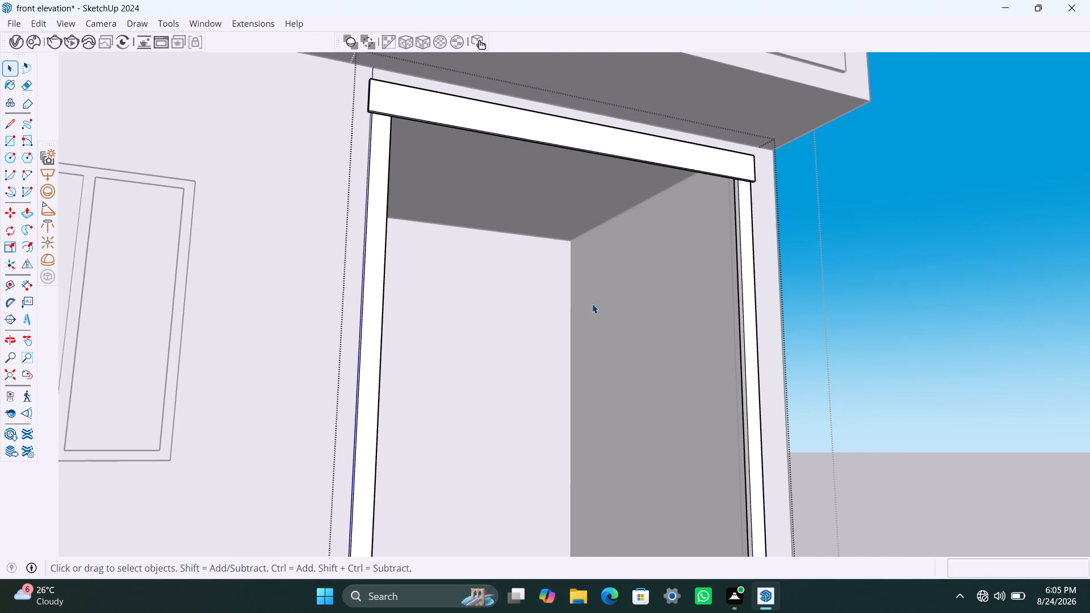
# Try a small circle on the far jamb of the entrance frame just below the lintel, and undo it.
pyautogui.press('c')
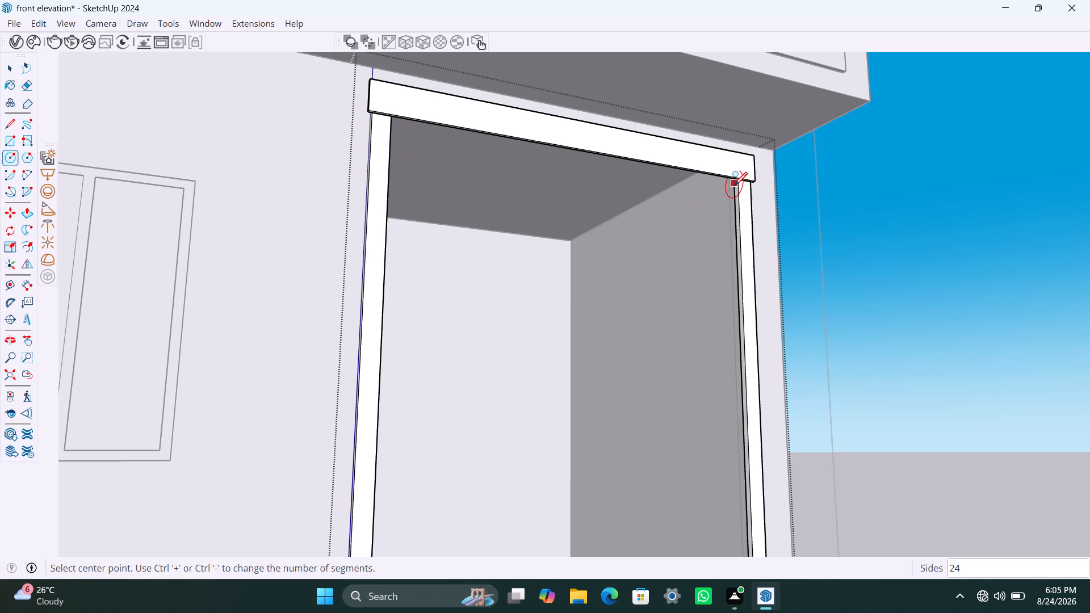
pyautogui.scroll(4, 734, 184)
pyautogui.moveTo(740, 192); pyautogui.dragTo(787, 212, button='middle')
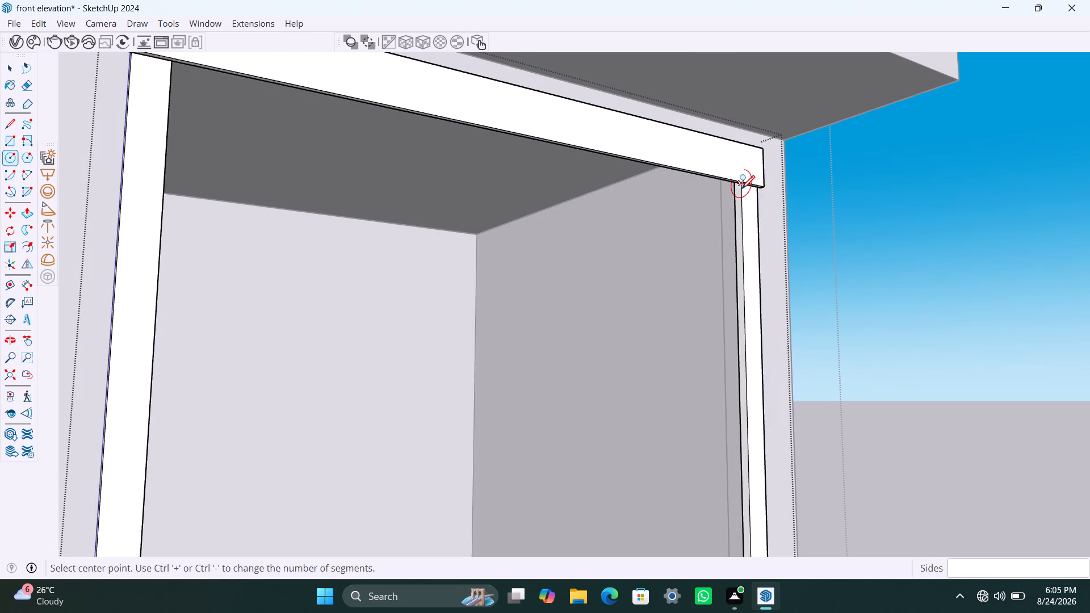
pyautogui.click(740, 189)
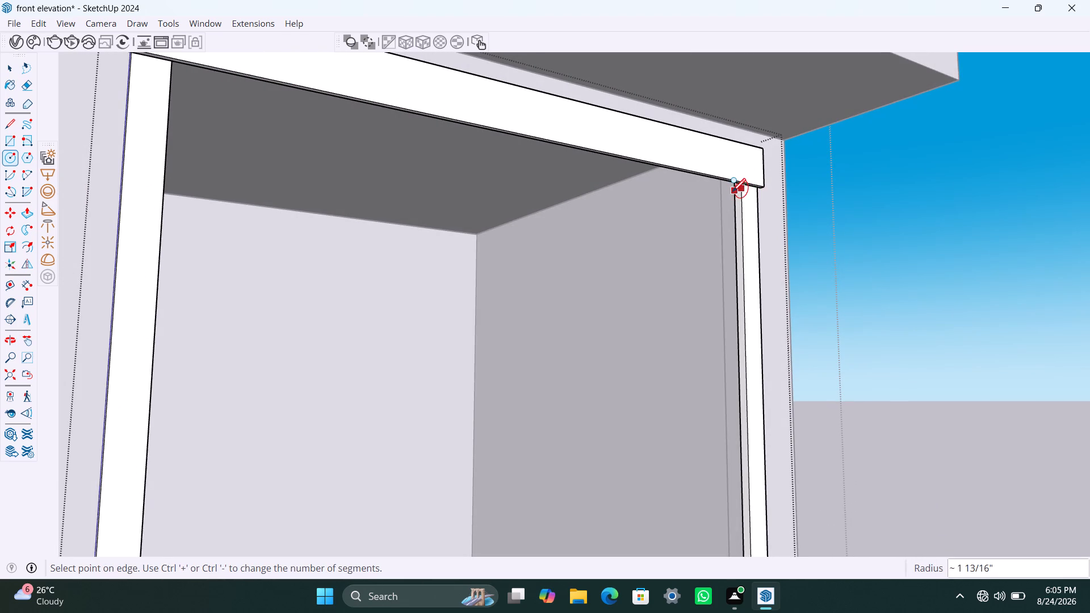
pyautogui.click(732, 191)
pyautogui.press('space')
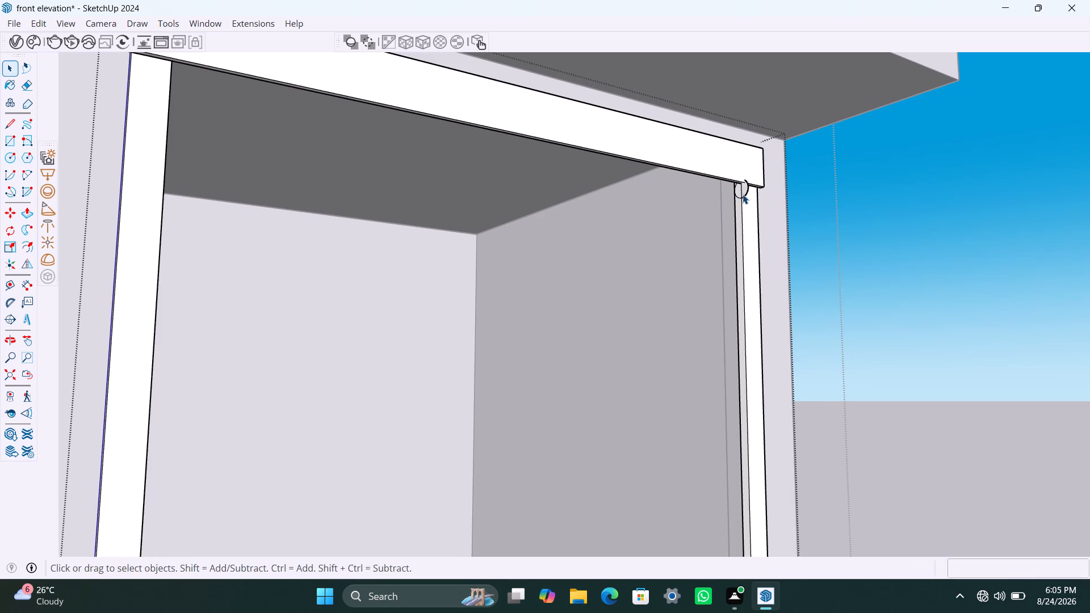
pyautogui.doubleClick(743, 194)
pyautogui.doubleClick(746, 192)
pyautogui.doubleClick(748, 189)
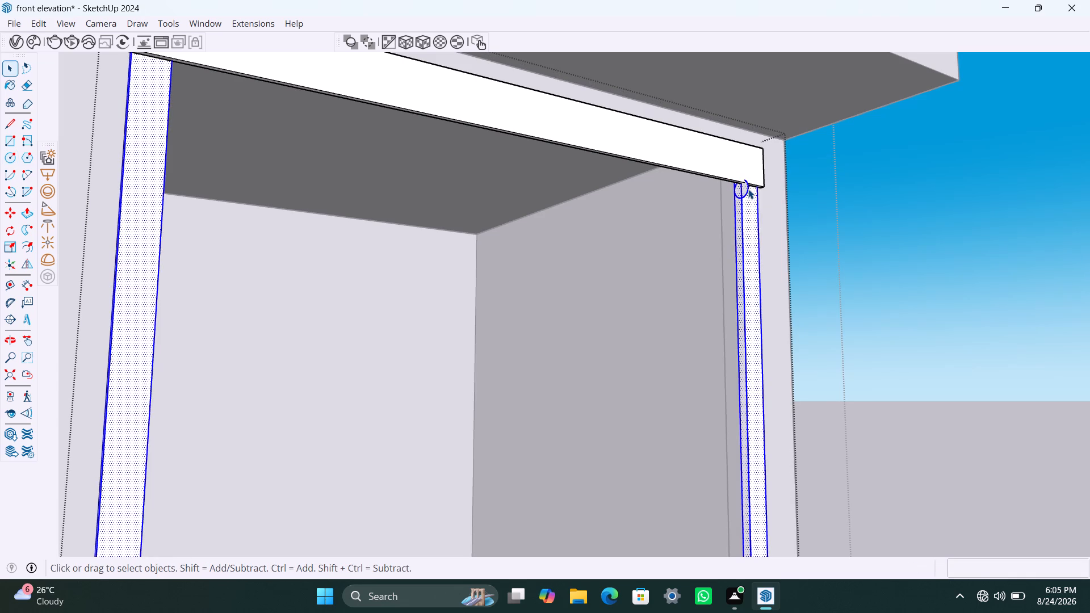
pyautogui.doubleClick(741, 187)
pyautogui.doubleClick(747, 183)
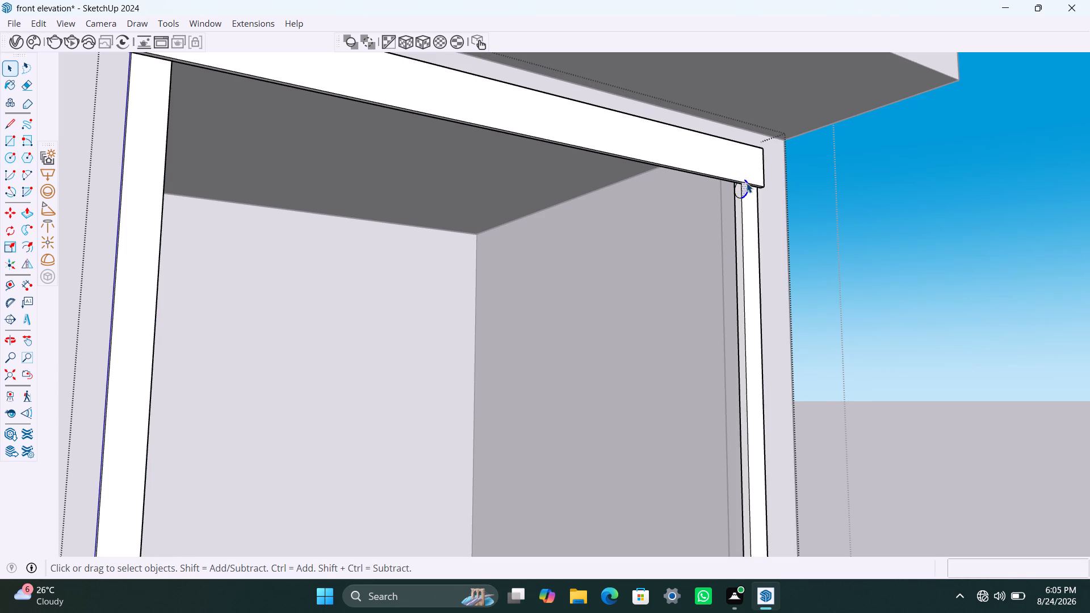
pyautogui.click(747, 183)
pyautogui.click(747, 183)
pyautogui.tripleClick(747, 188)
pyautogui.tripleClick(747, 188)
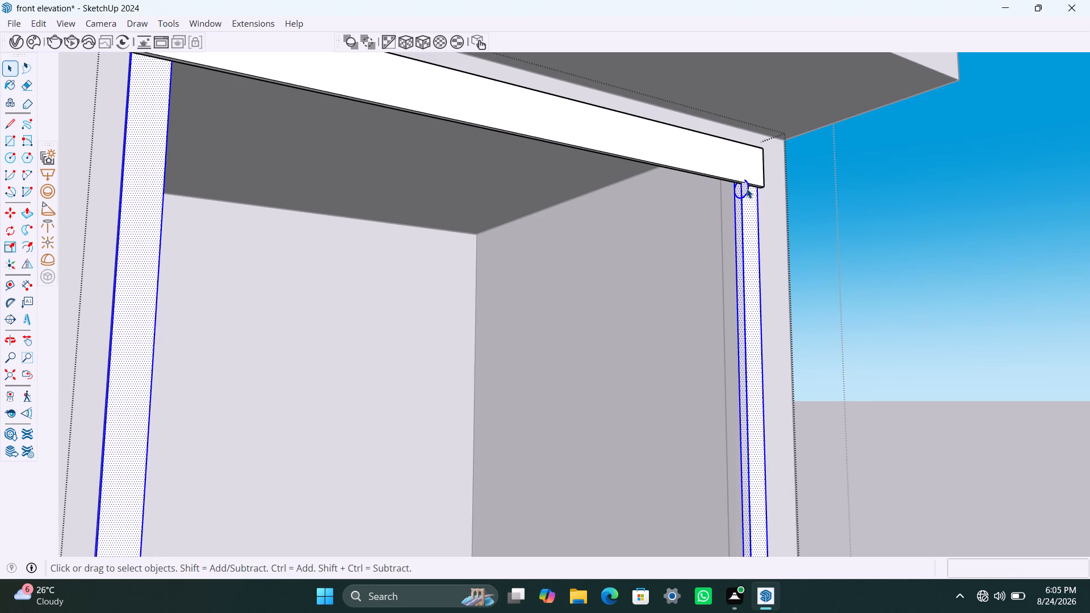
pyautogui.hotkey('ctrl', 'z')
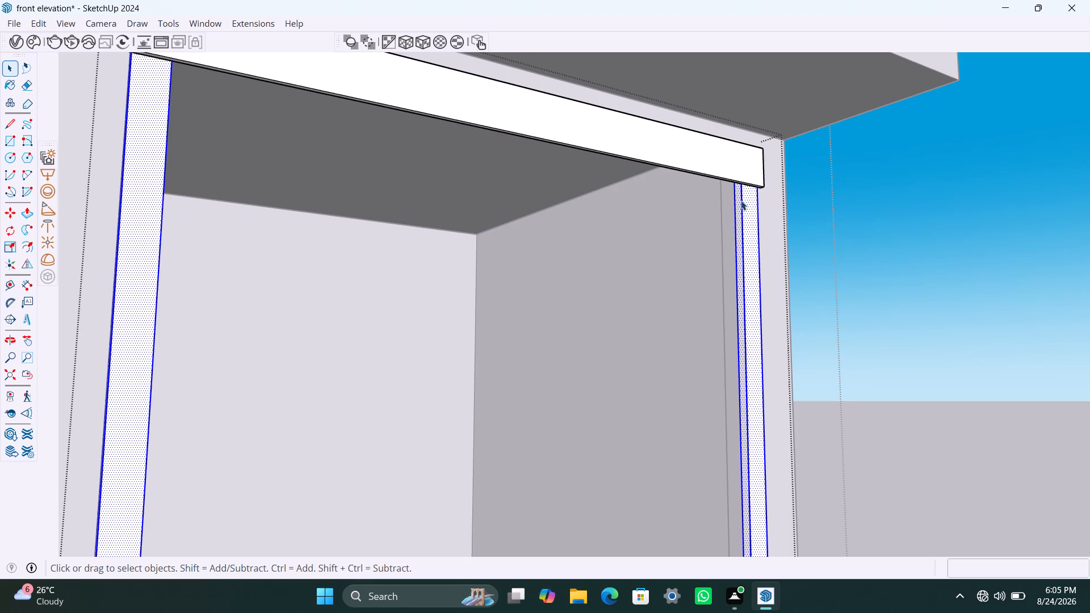
# Draw a small circle on the far jamb's inner face just below the entrance lintel and make it a group.
pyautogui.moveTo(739, 210); pyautogui.dragTo(845, 232, button='middle')
pyautogui.scroll(6, 714, 194)
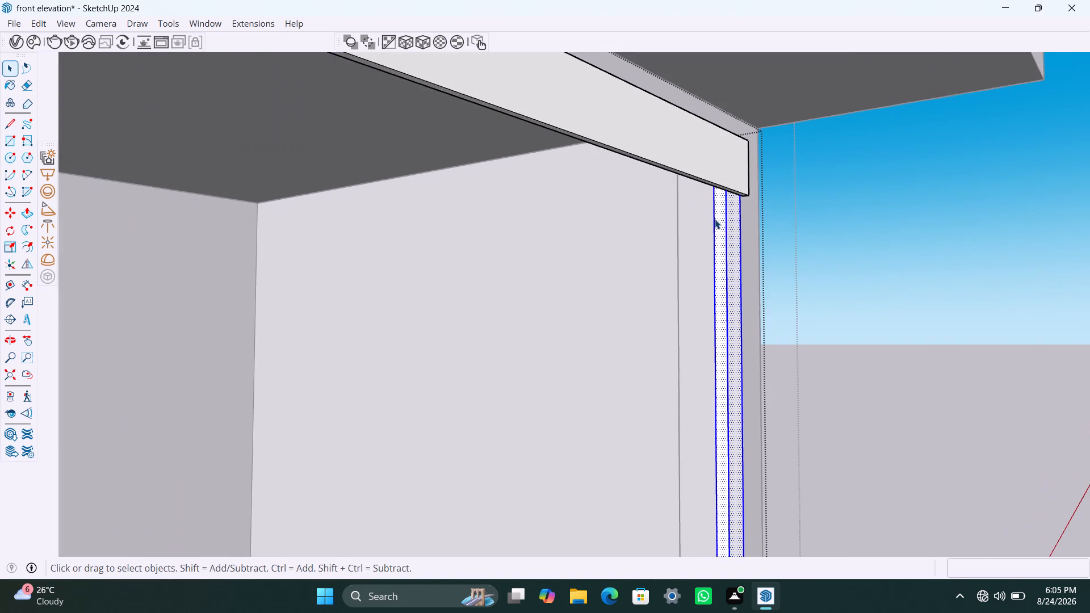
pyautogui.scroll(2, 715, 219)
pyautogui.press('c')
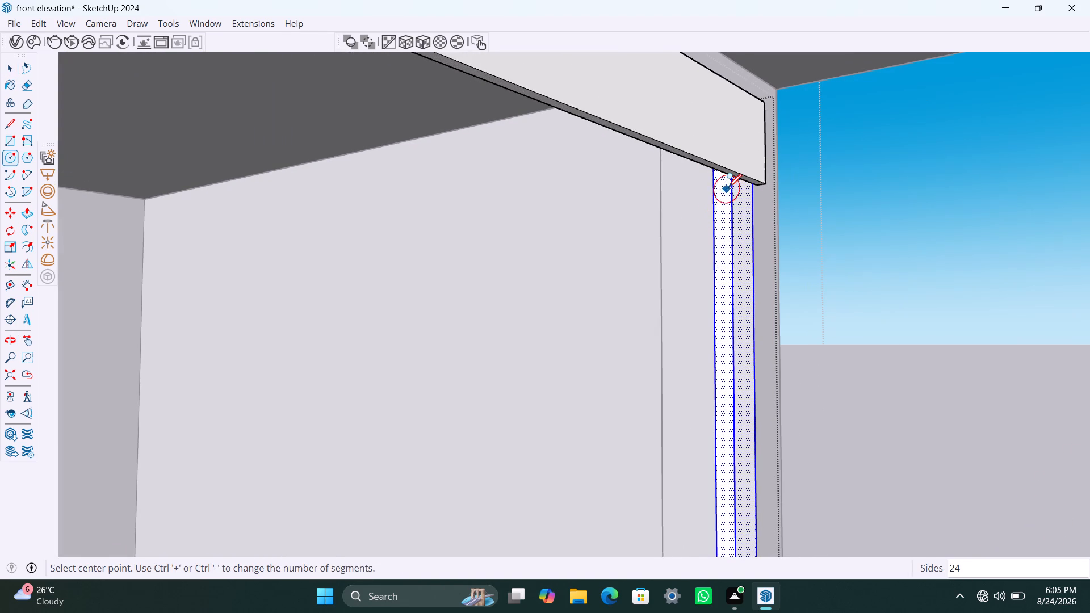
pyautogui.click(722, 184)
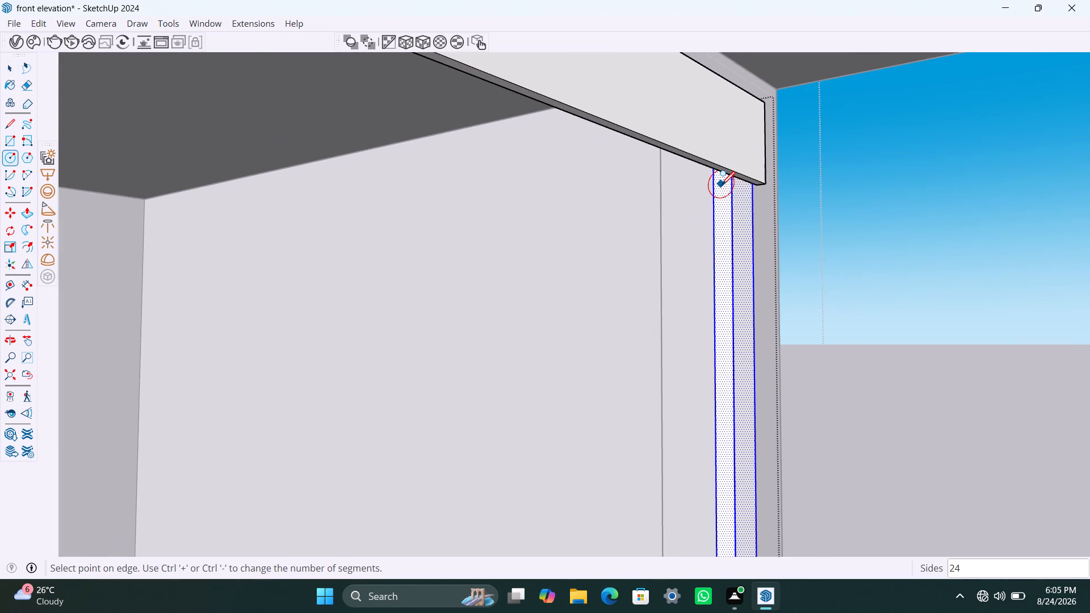
pyautogui.click(732, 187)
pyautogui.press('space')
pyautogui.click(723, 186)
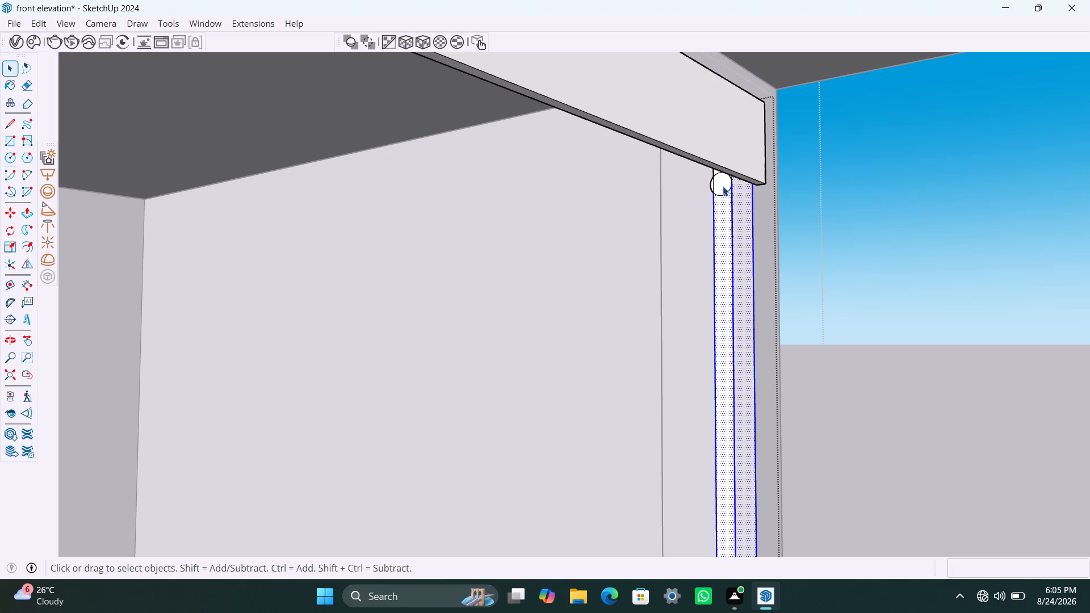
pyautogui.click(723, 186)
pyautogui.rightClick(723, 186)
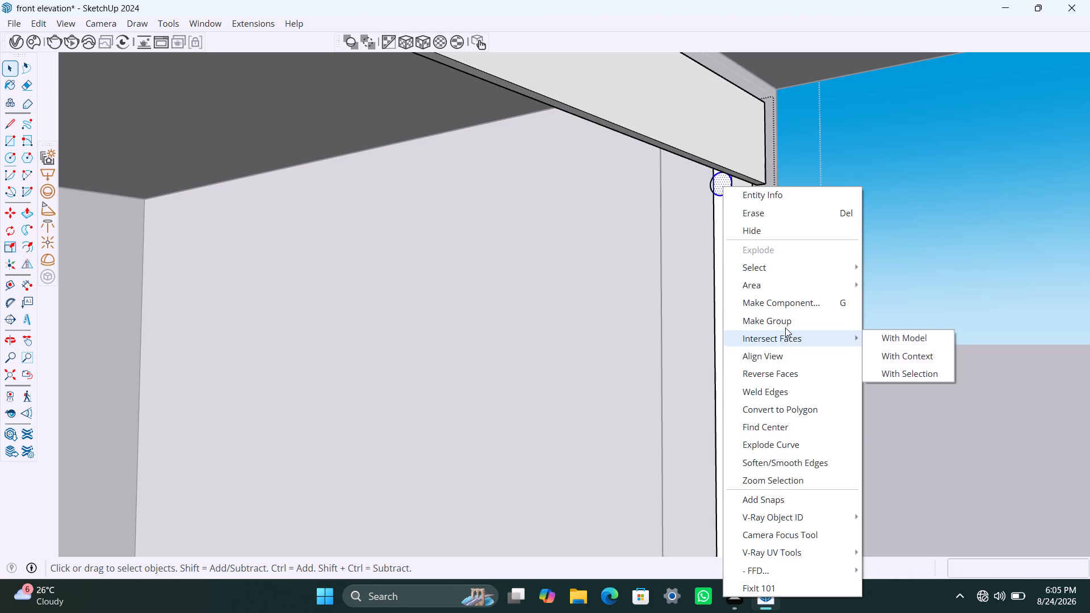
pyautogui.click(786, 323)
# Inside the circle's group, extrude the circle 8' 5 7/16" across the entrance opening to the opposite jamb as a rod, and leave the group.
pyautogui.tripleClick(726, 182)
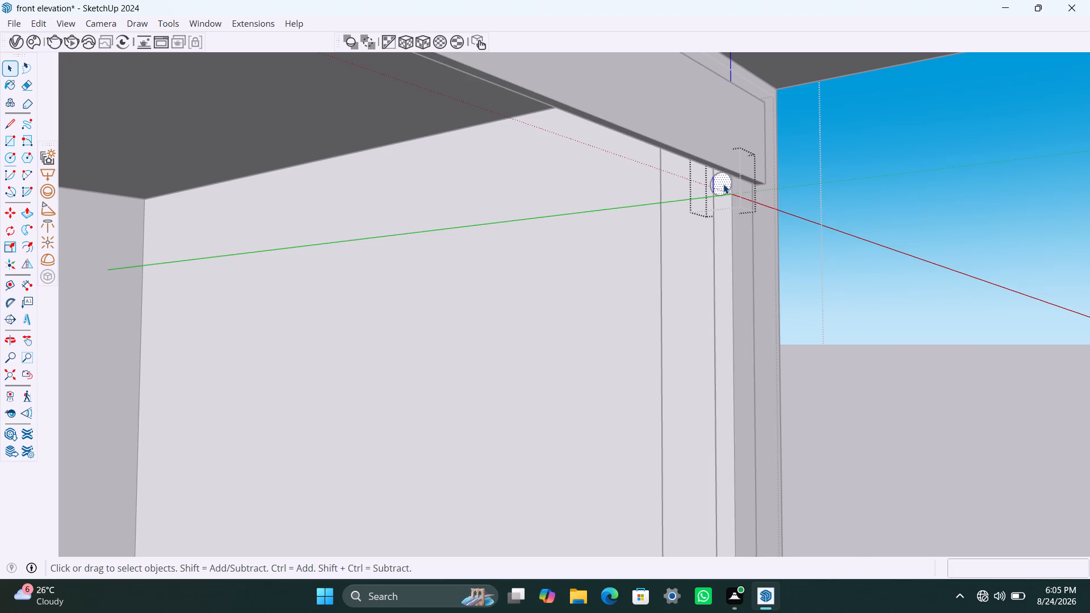
pyautogui.press('p')
pyautogui.click(723, 184)
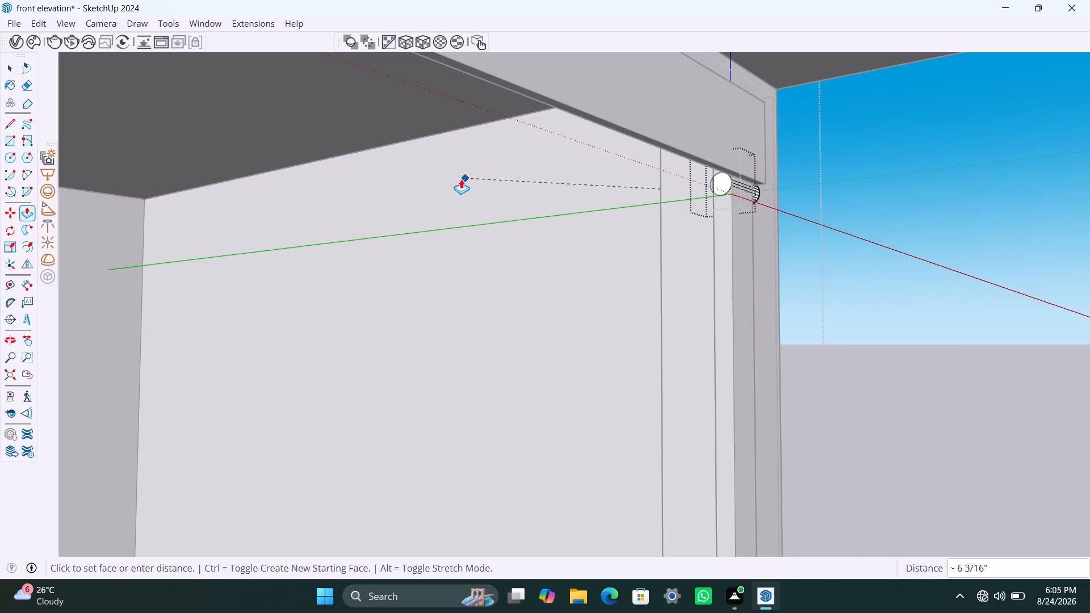
pyautogui.press('Escape')
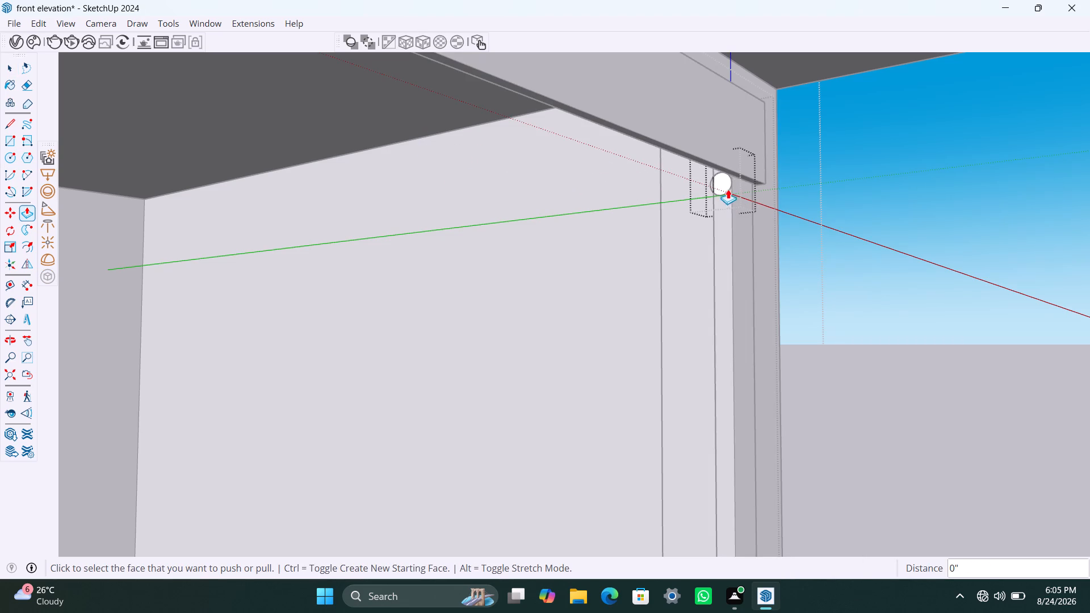
pyautogui.click(722, 182)
pyautogui.press('space')
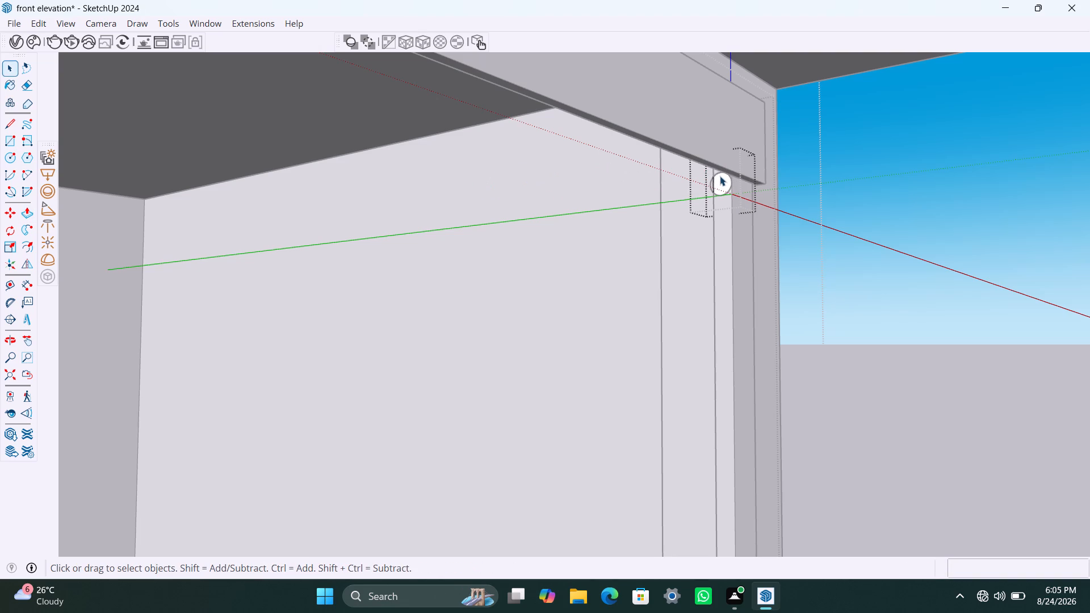
pyautogui.click(720, 179)
pyautogui.press('p')
pyautogui.click(722, 182)
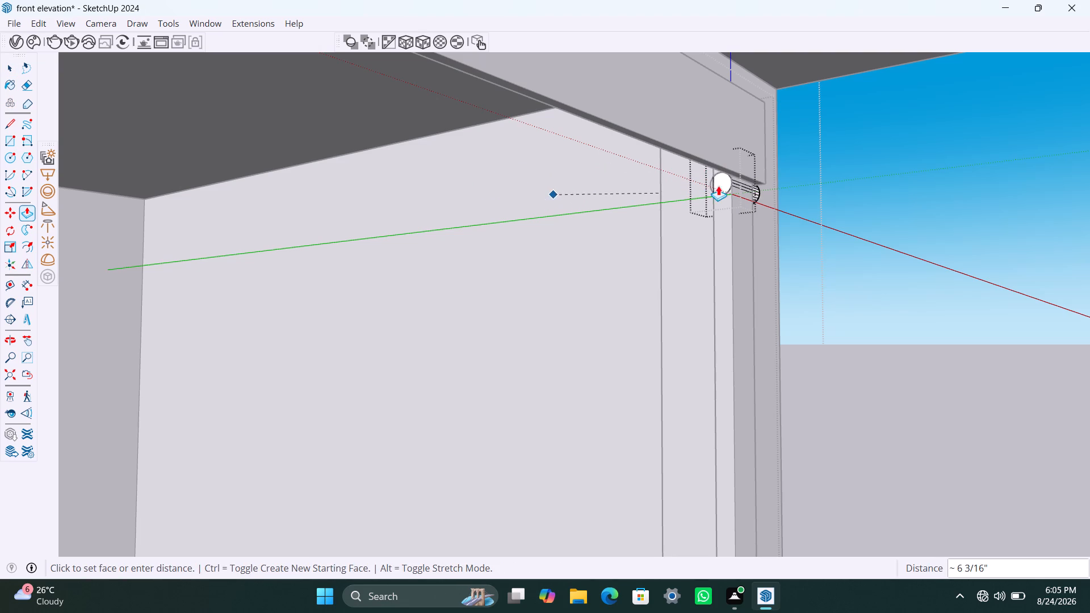
pyautogui.press('Escape')
pyautogui.scroll(-9, 731, 222)
pyautogui.moveTo(672, 299); pyautogui.dragTo(601, 304, button='middle')
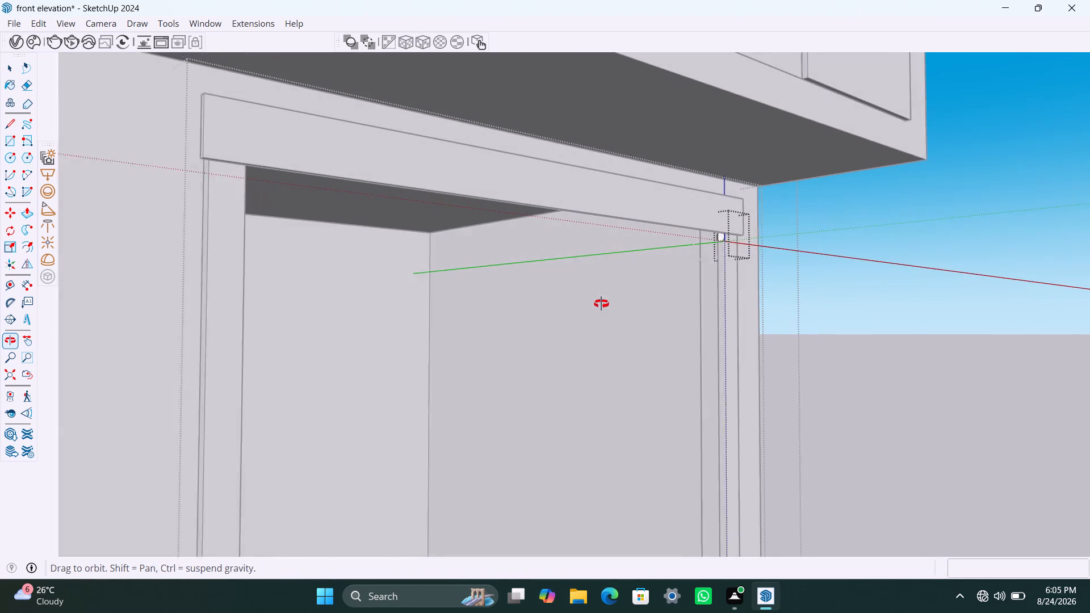
pyautogui.moveTo(601, 304); pyautogui.dragTo(601, 304, button='middle')
pyautogui.click(723, 235)
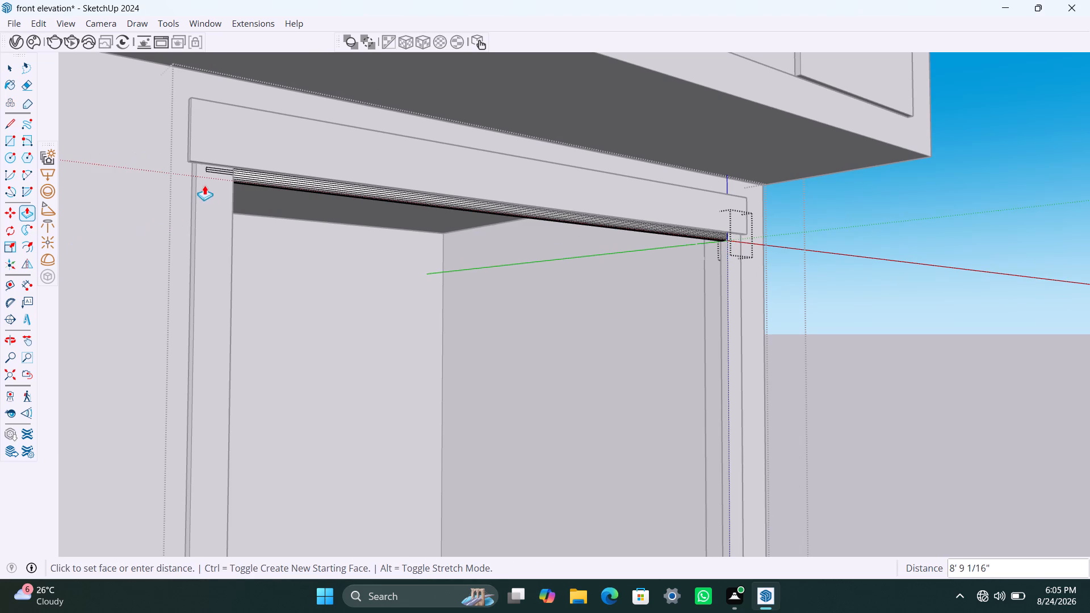
pyautogui.click(233, 175)
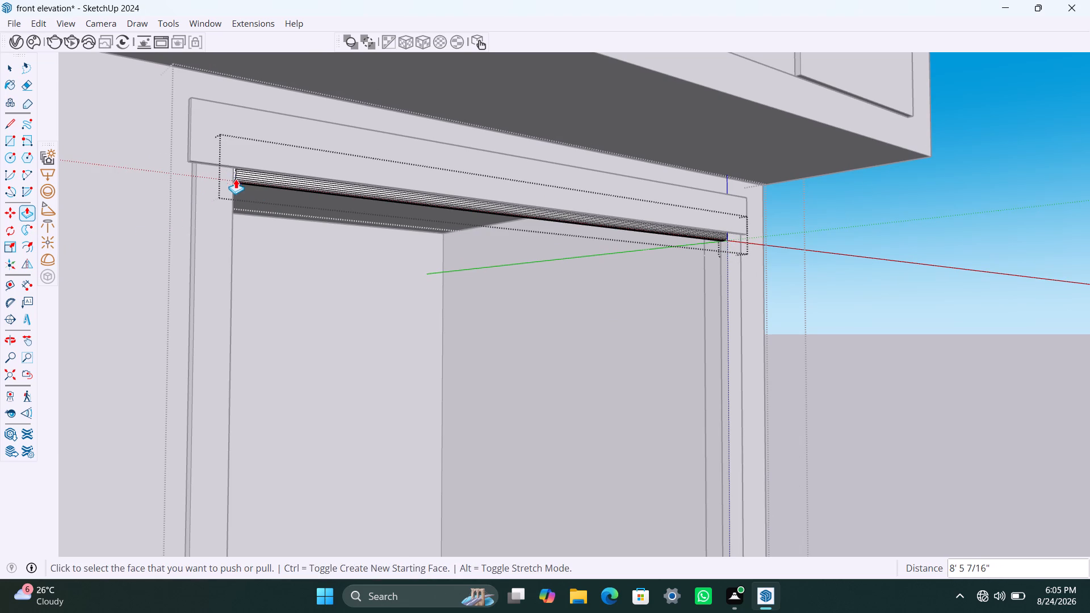
pyautogui.press('space')
pyautogui.scroll(-2, 512, 275)
pyautogui.moveTo(495, 275); pyautogui.dragTo(397, 255, button='middle')
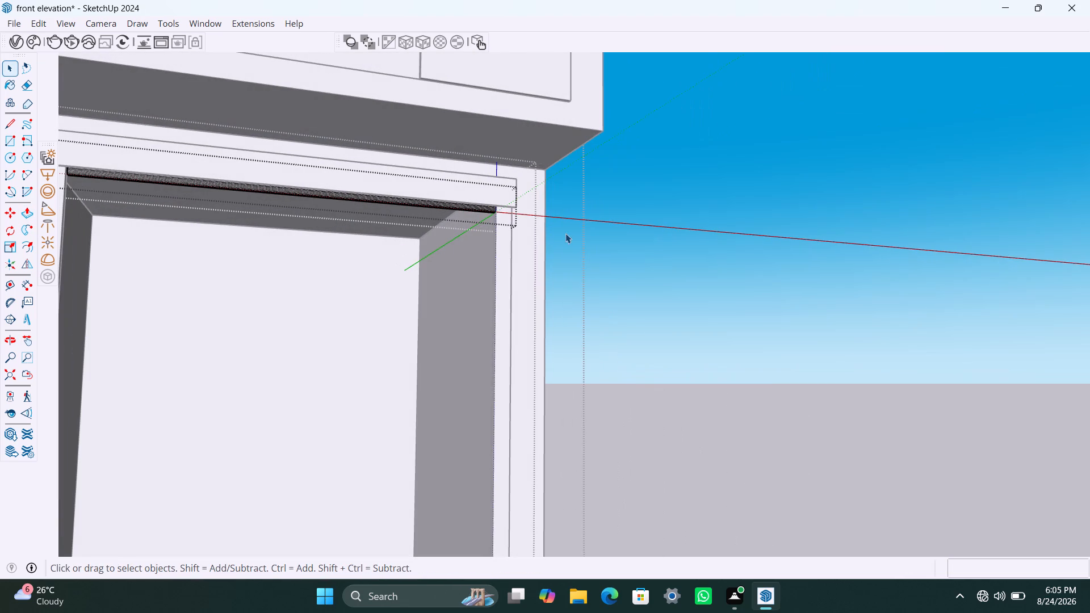
pyautogui.press('space')
pyautogui.click(663, 190)
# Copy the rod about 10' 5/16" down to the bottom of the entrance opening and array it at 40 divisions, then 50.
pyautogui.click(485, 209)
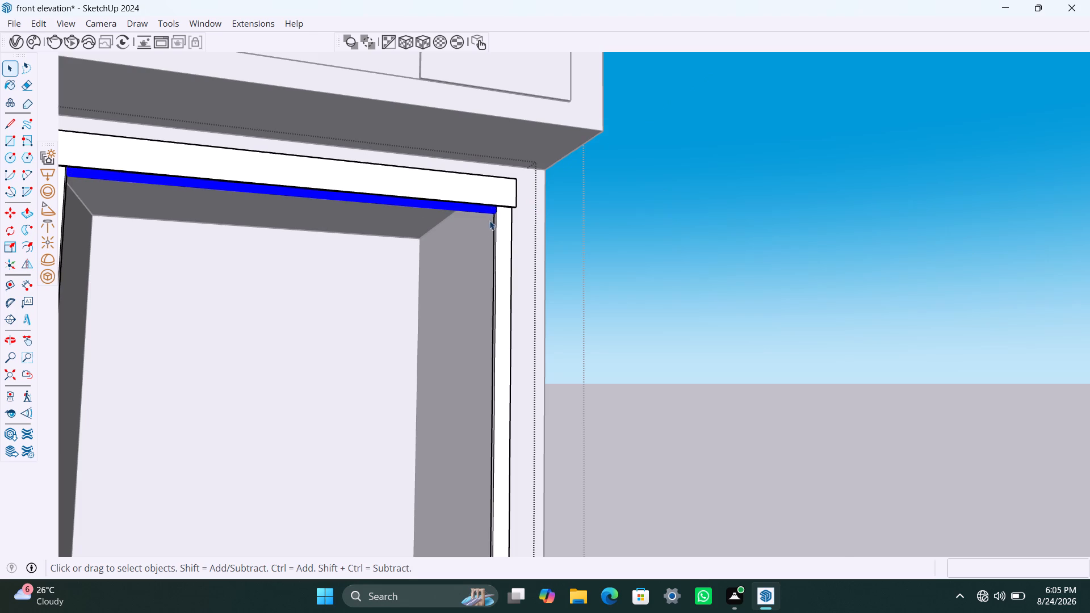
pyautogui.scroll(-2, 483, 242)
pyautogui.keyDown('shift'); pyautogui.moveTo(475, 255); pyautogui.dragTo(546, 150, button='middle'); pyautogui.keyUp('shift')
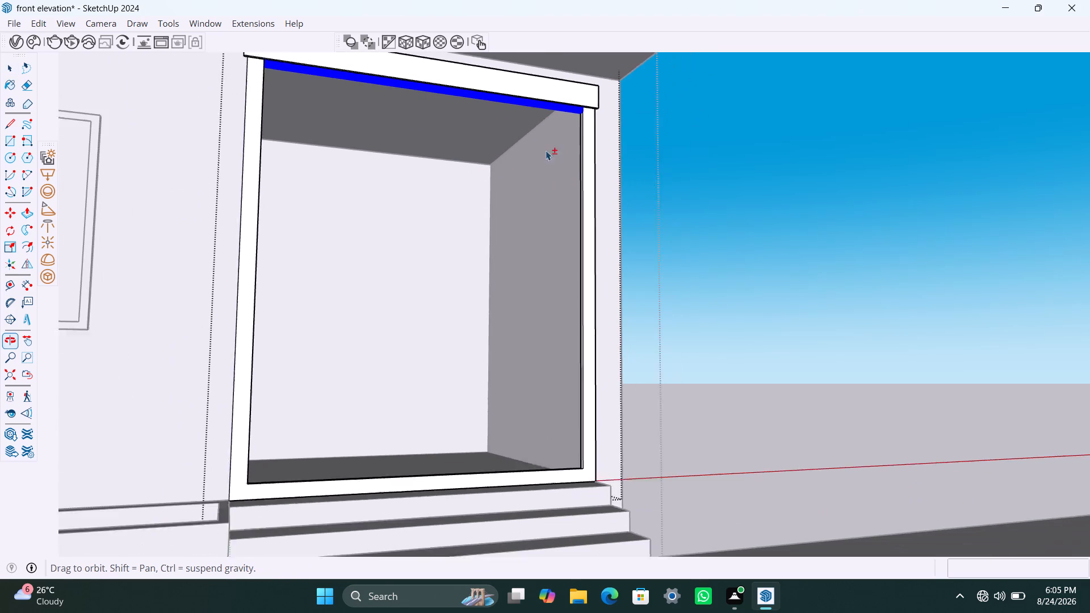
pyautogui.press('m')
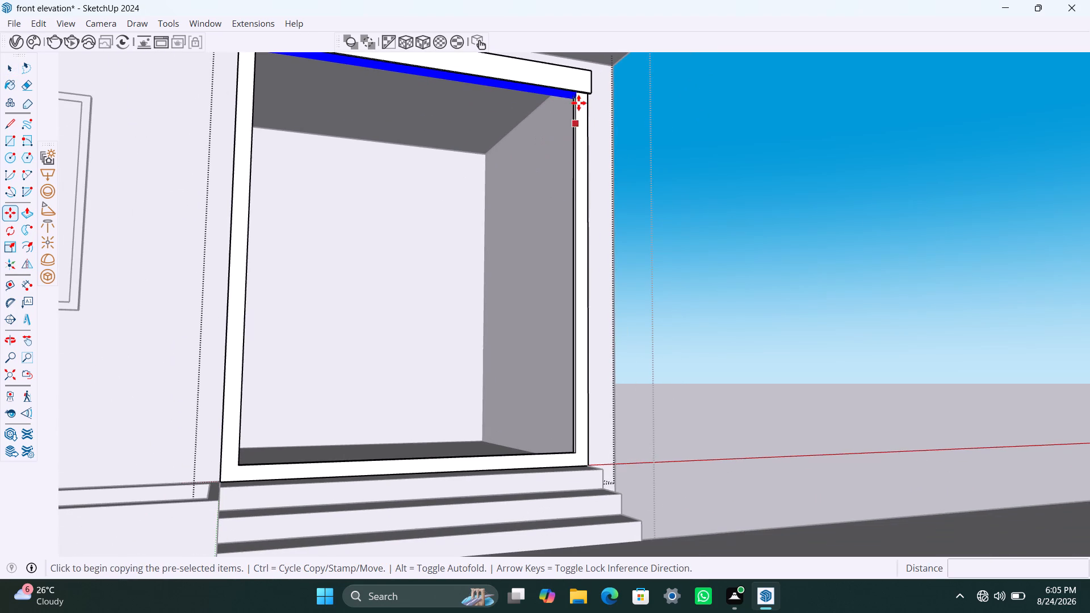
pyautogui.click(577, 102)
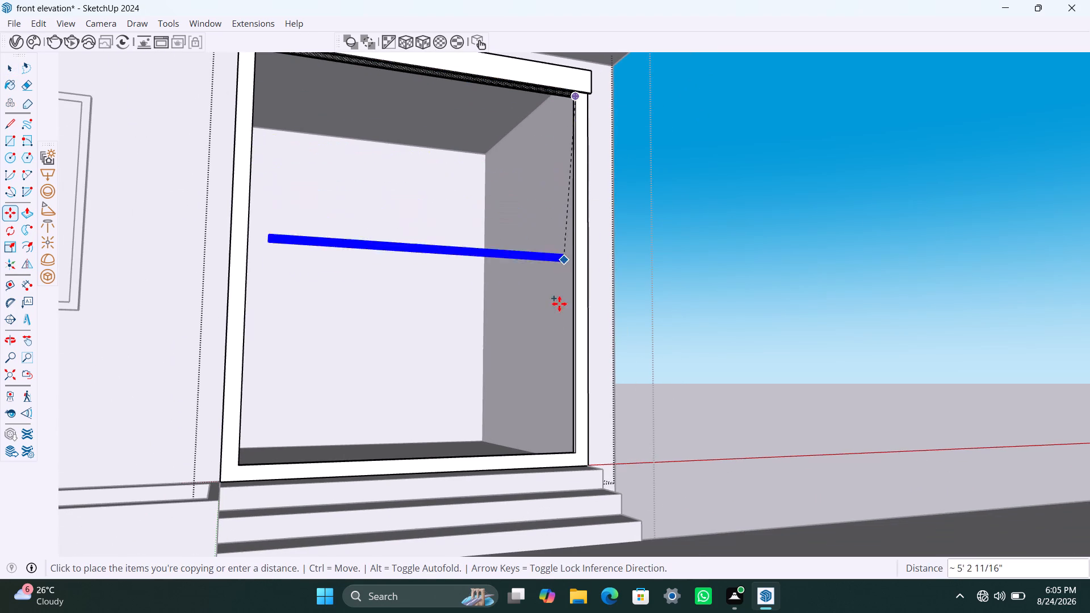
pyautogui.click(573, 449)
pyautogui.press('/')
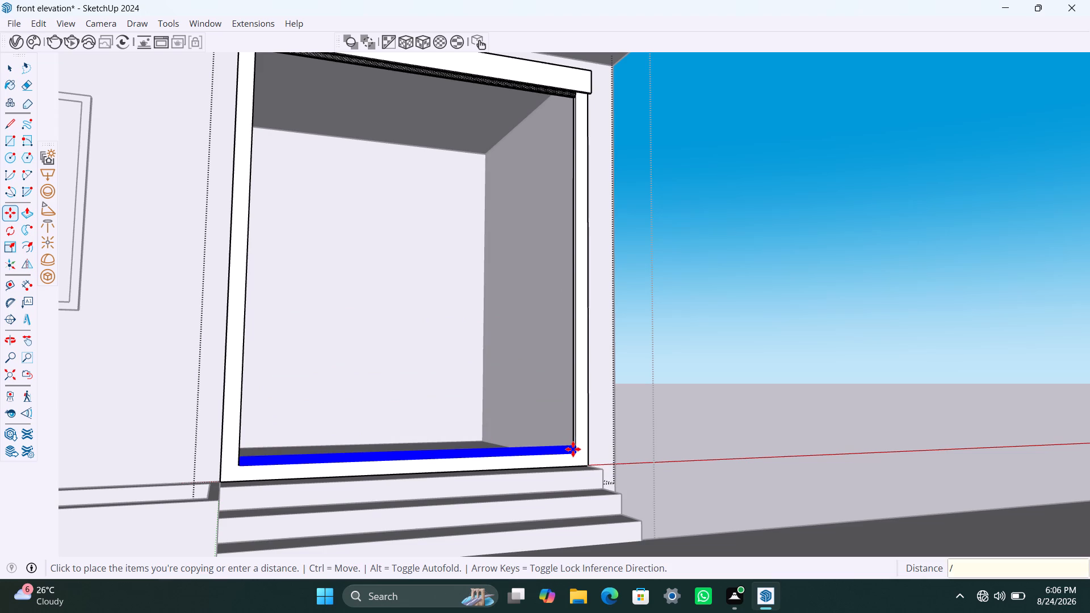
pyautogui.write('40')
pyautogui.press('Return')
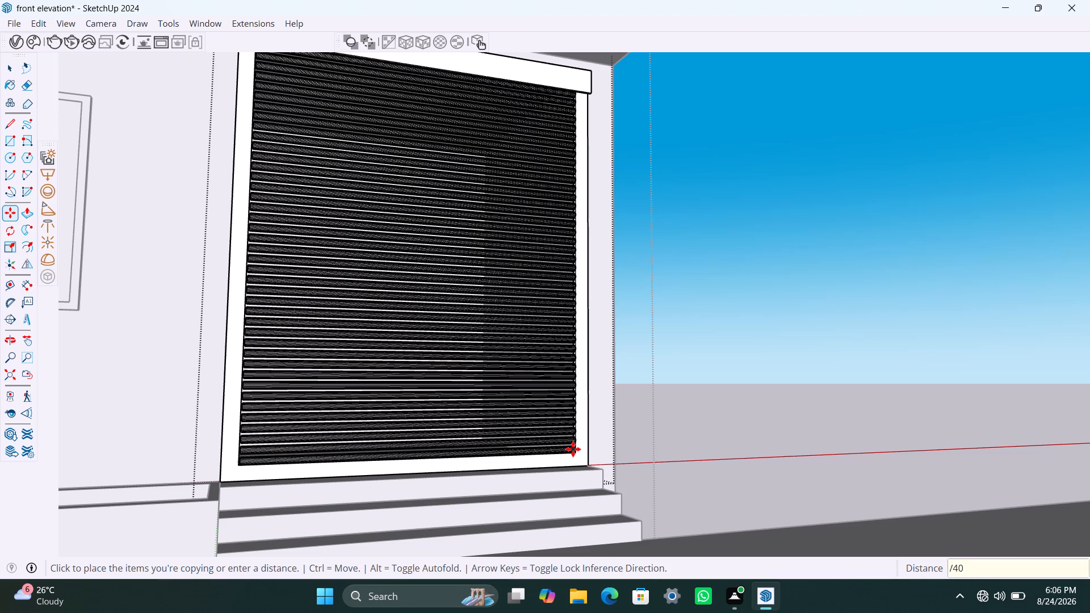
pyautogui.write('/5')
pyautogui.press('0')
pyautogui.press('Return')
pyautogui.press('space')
# Leave the frame group and examine the density of the 50-division rod array up close and from a distance.
pyautogui.click(718, 315)
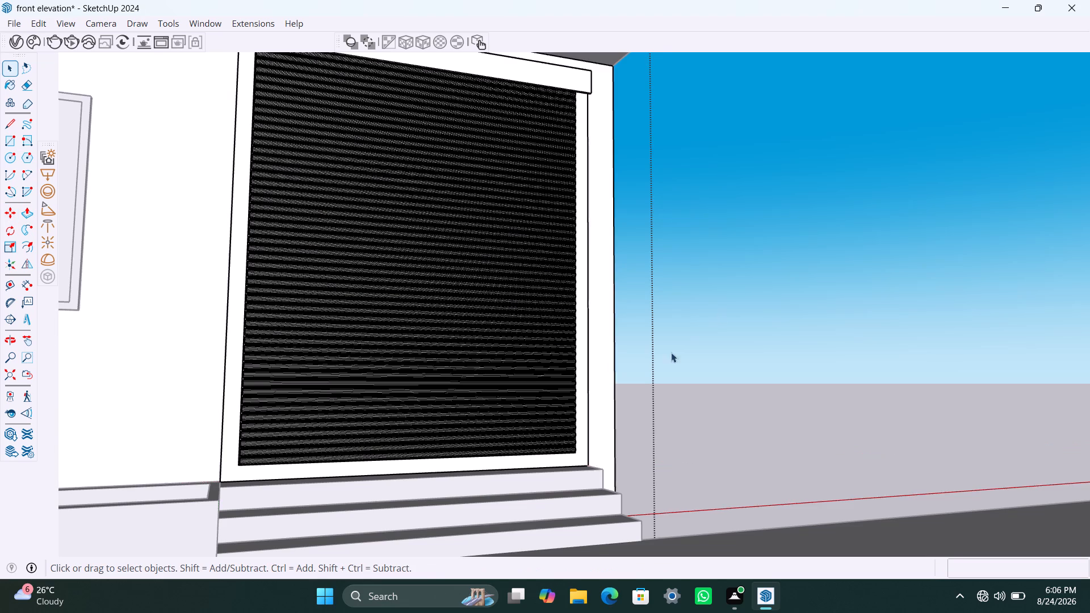
pyautogui.scroll(-3, 539, 346)
pyautogui.moveTo(534, 367); pyautogui.dragTo(384, 405, button='middle')
pyautogui.scroll(5, 510, 366)
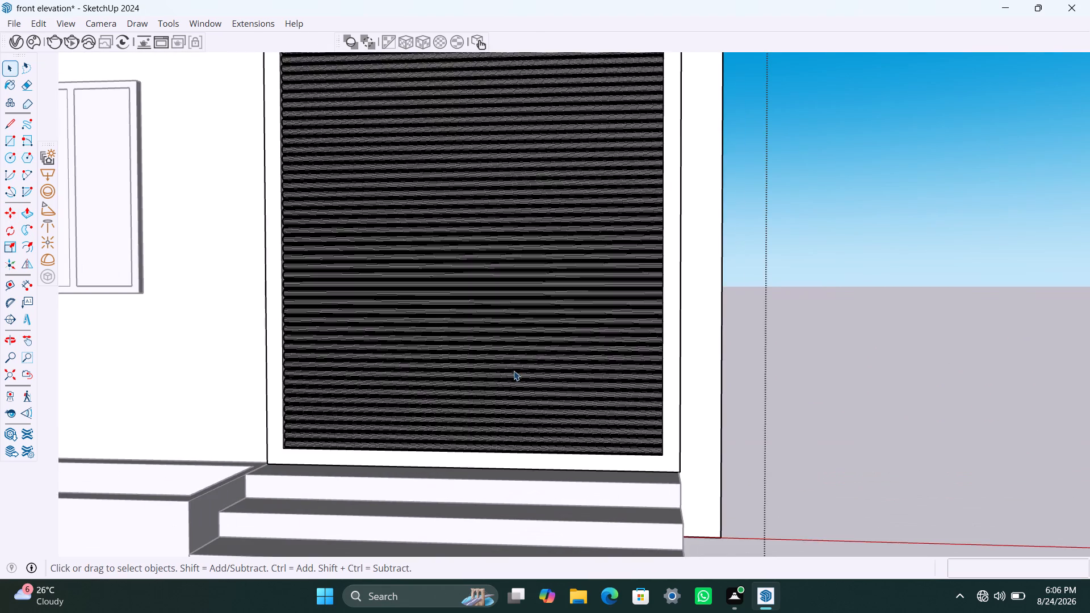
pyautogui.scroll(2, 514, 371)
pyautogui.scroll(-3, 521, 396)
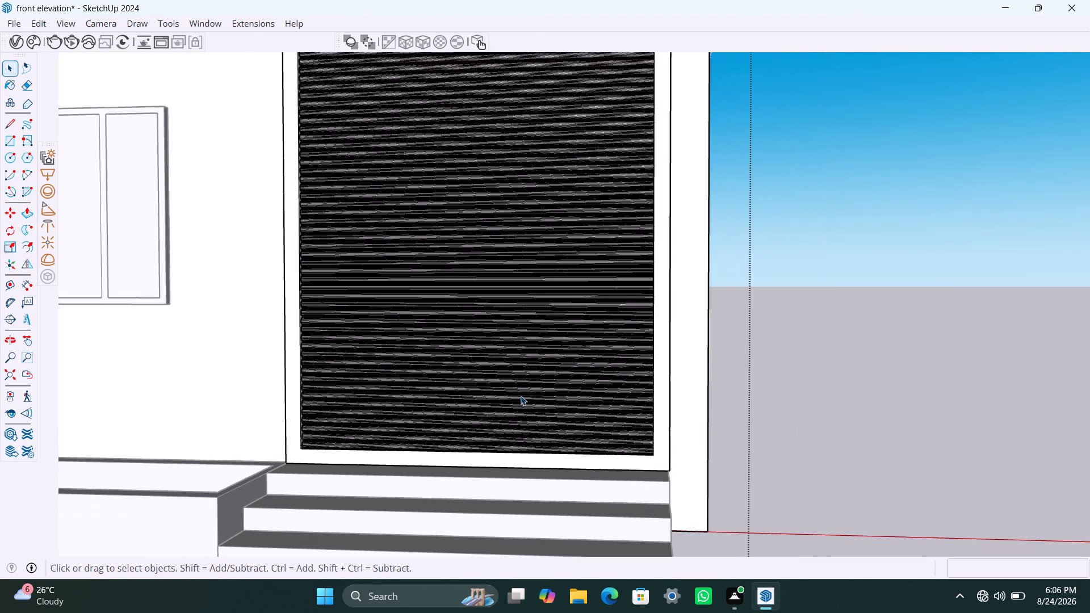
pyautogui.scroll(-3, 521, 396)
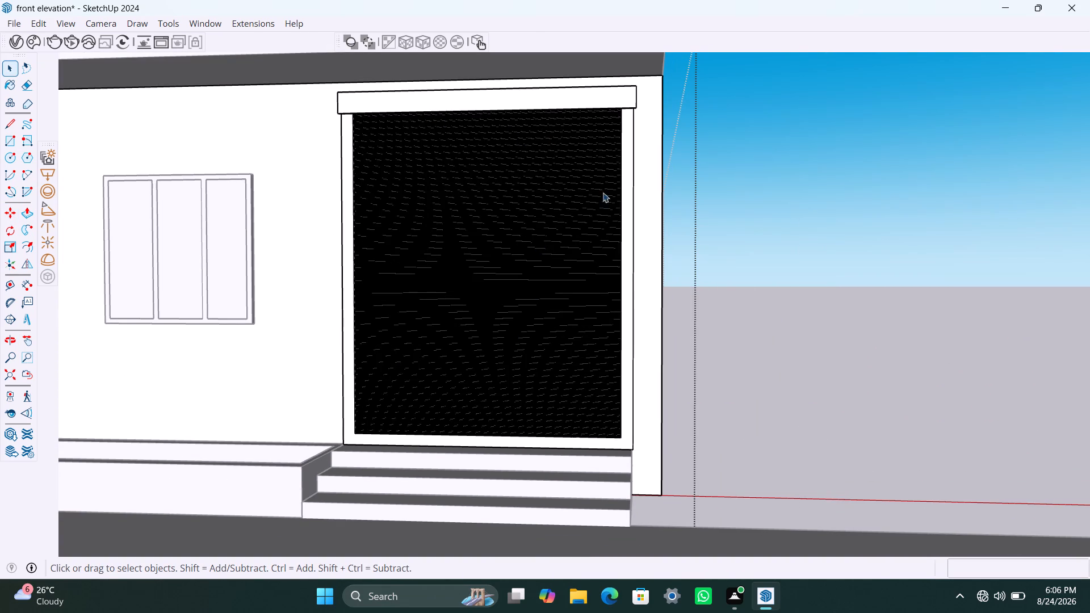
pyautogui.click(712, 204)
pyautogui.scroll(-3, 537, 241)
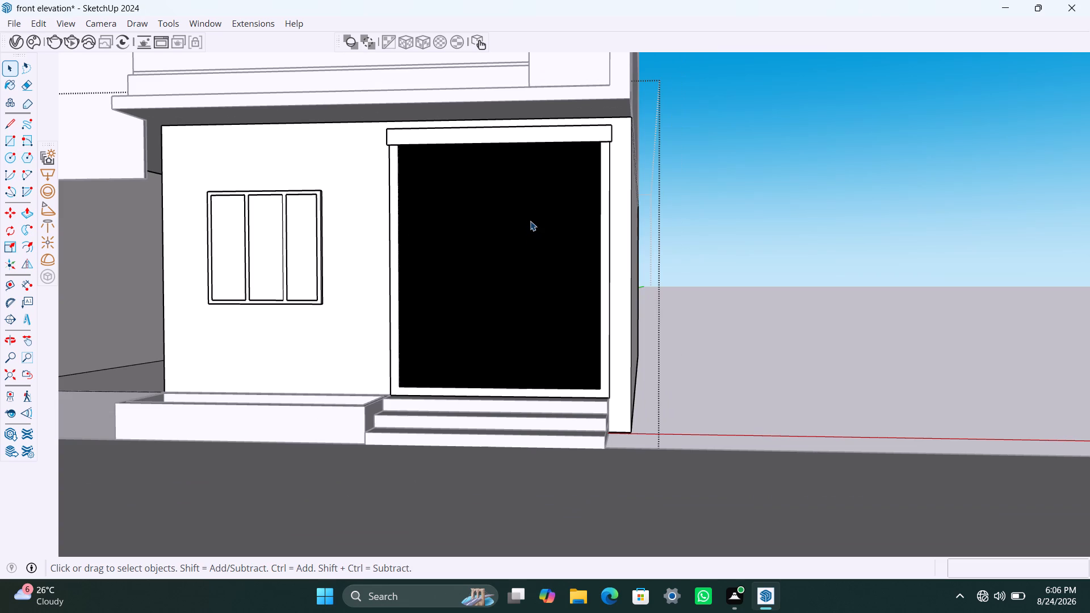
pyautogui.scroll(-5, 609, 285)
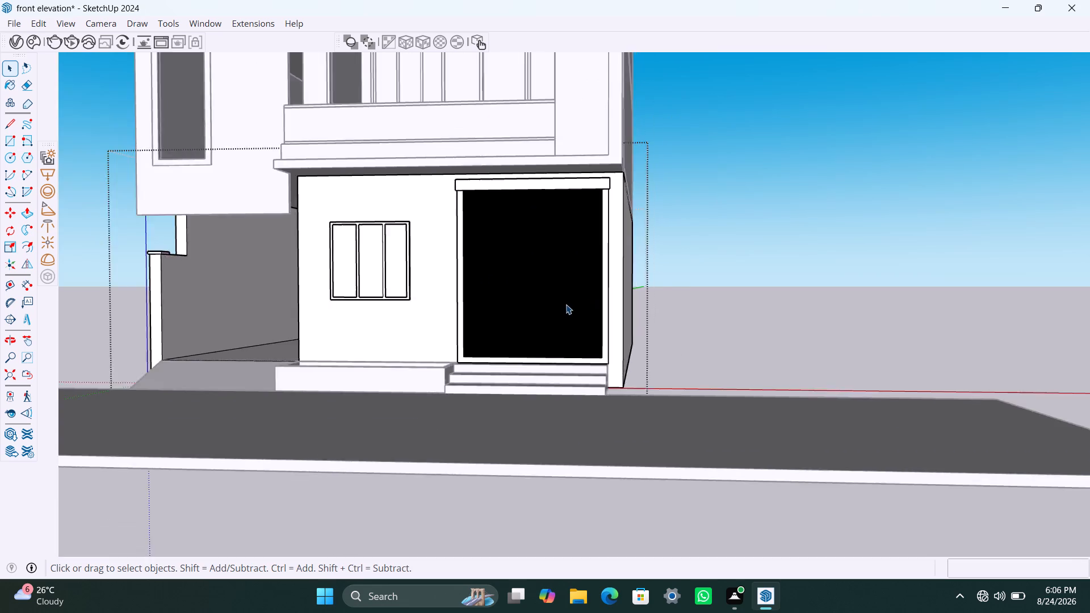
pyautogui.scroll(-5, 565, 304)
pyautogui.scroll(13, 565, 318)
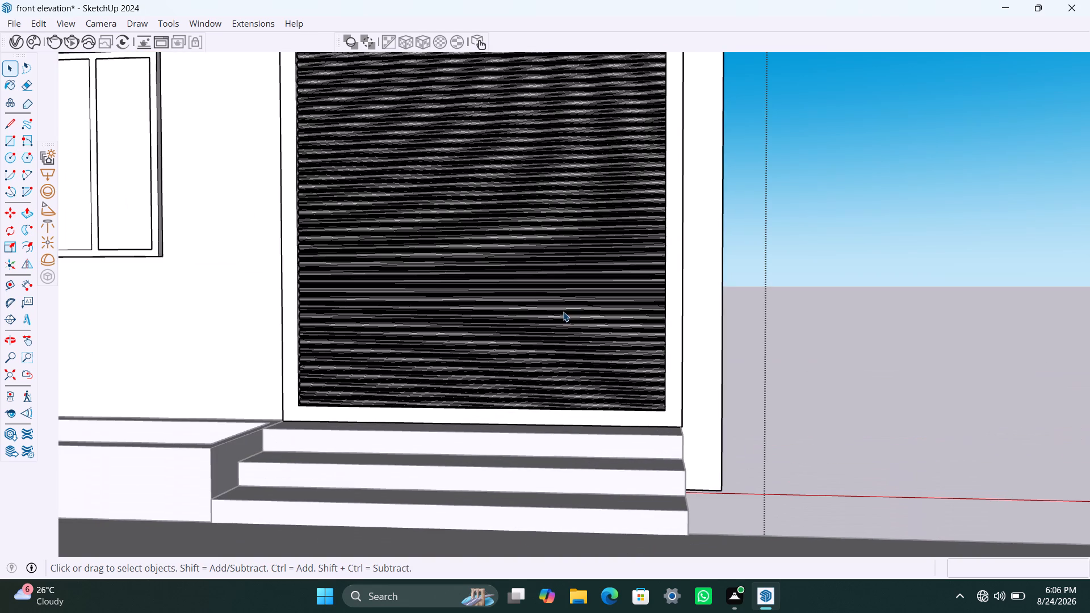
pyautogui.press('/')
pyautogui.scroll(-6, 590, 351)
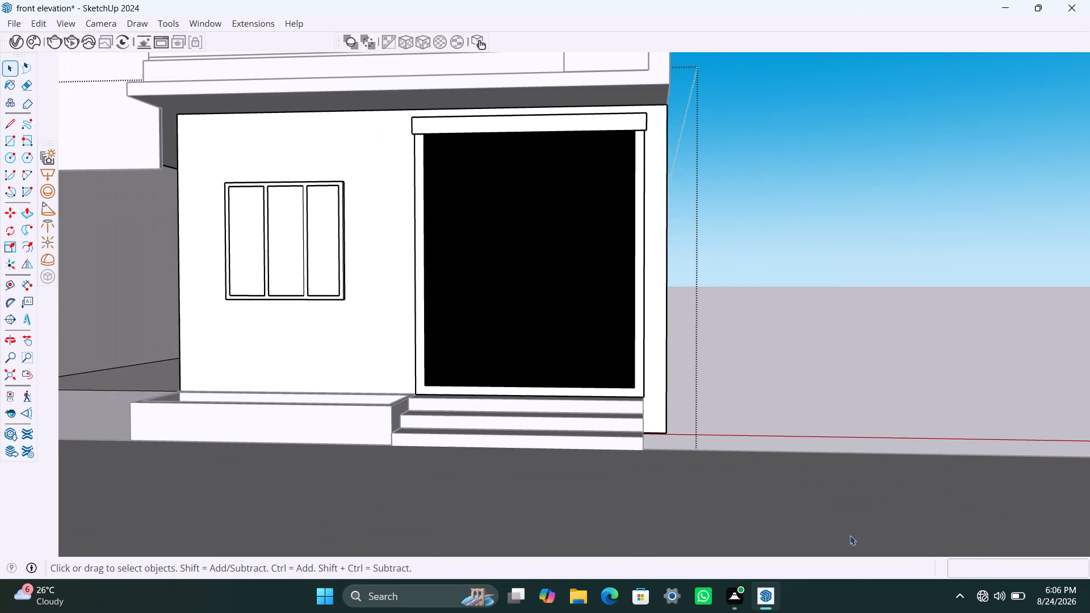
pyautogui.click(961, 574)
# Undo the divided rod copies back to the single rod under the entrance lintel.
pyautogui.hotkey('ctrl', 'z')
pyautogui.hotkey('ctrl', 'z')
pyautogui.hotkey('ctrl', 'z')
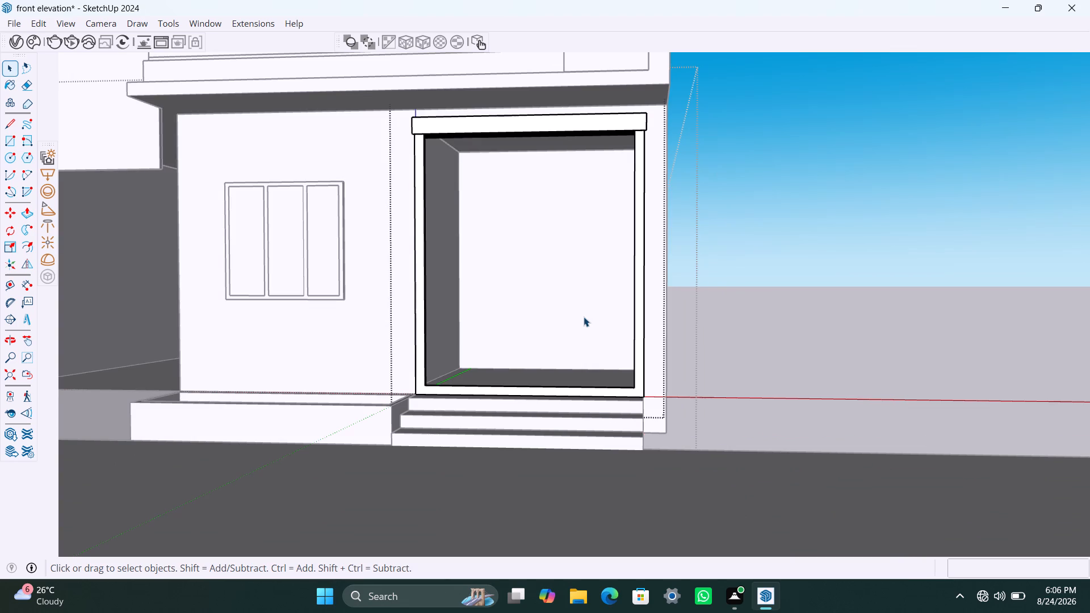
# Copy the rod about 10' 1 3/8" down to the bottom of the entrance opening and divide the span into 45 copies.
pyautogui.click(631, 136)
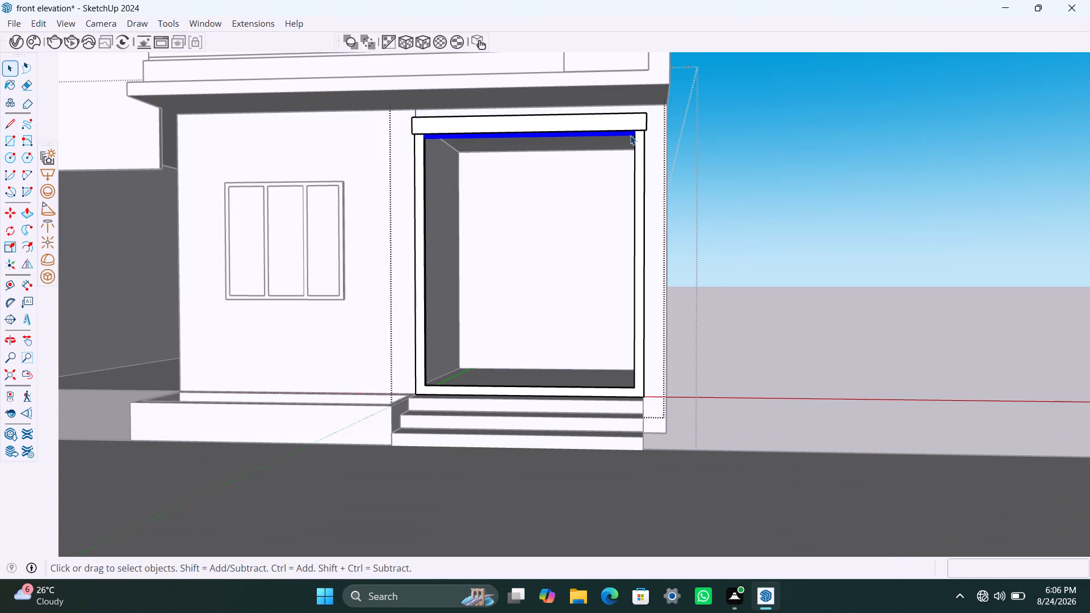
pyautogui.press('m')
pyautogui.click(636, 136)
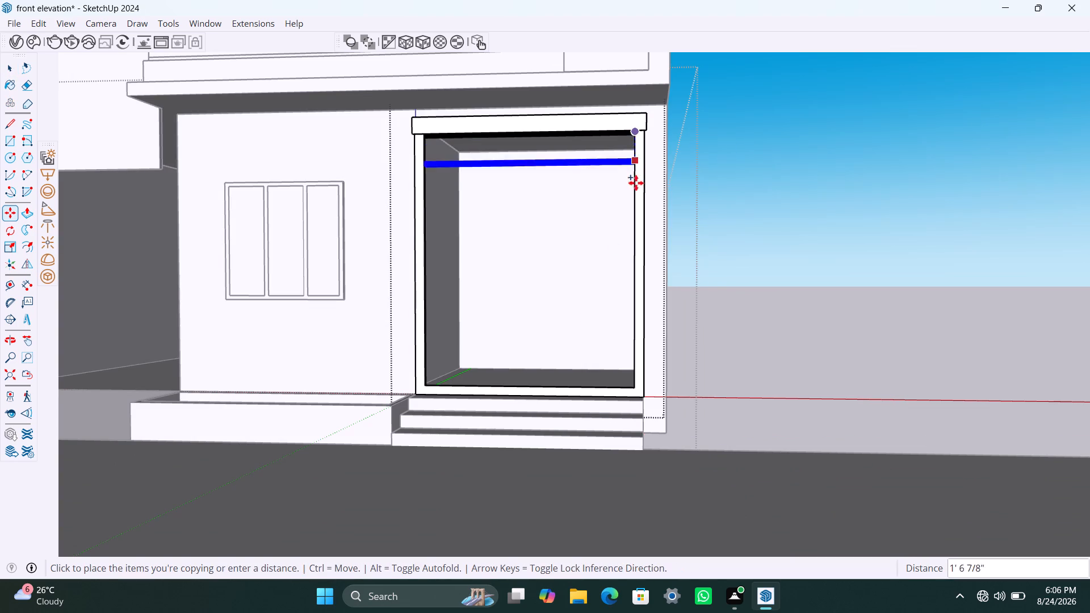
pyautogui.click(633, 388)
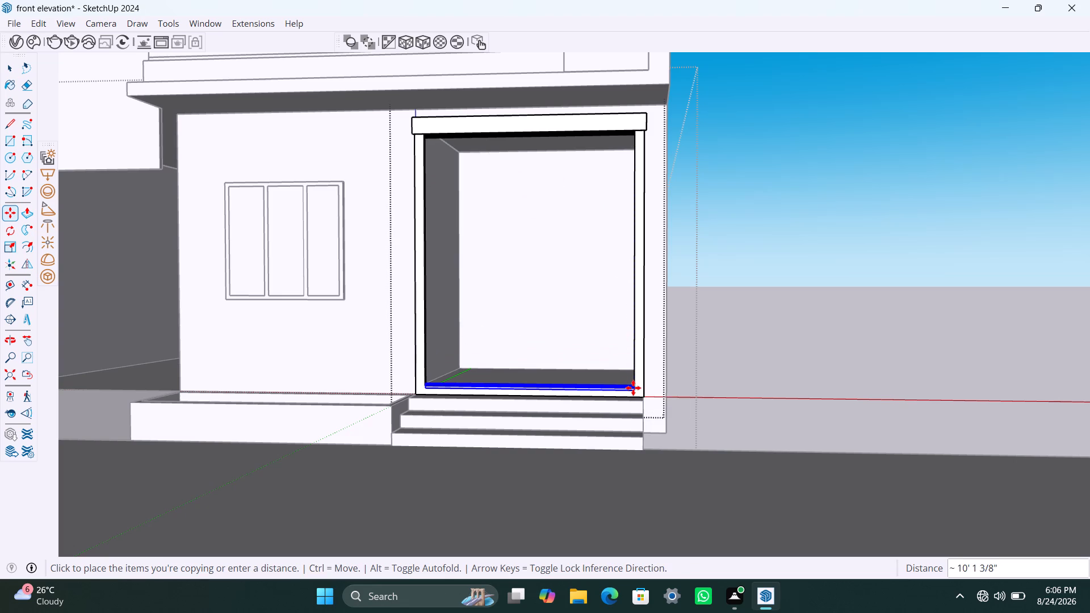
pyautogui.write('/45')
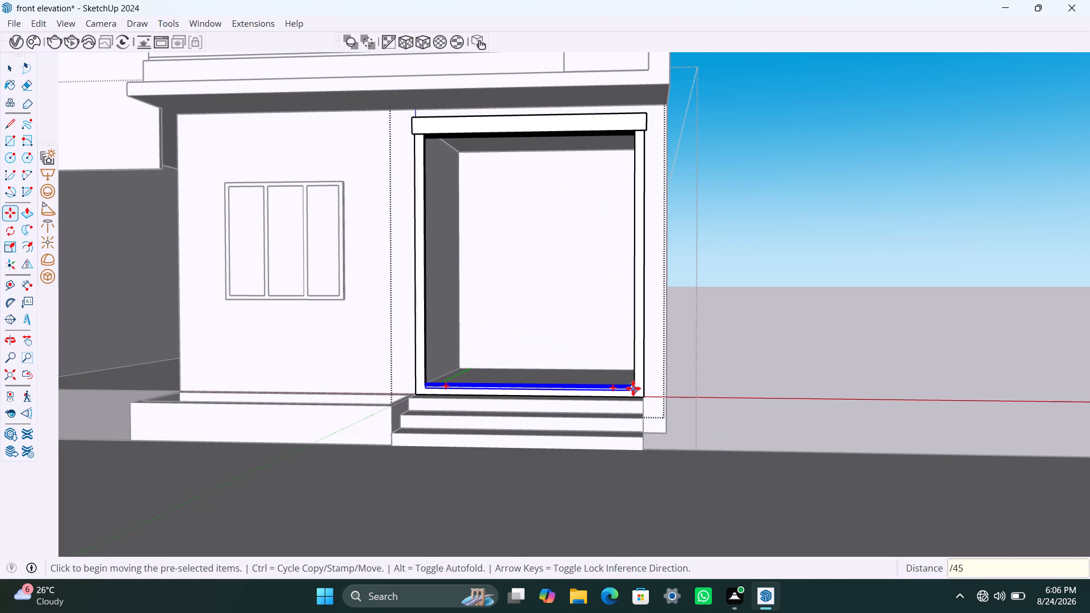
pyautogui.press('Return')
pyautogui.press('space')
# Examine the spacing of the 45-division rod array in the entrance opening up close and from a distance.
pyautogui.scroll(4, 565, 307)
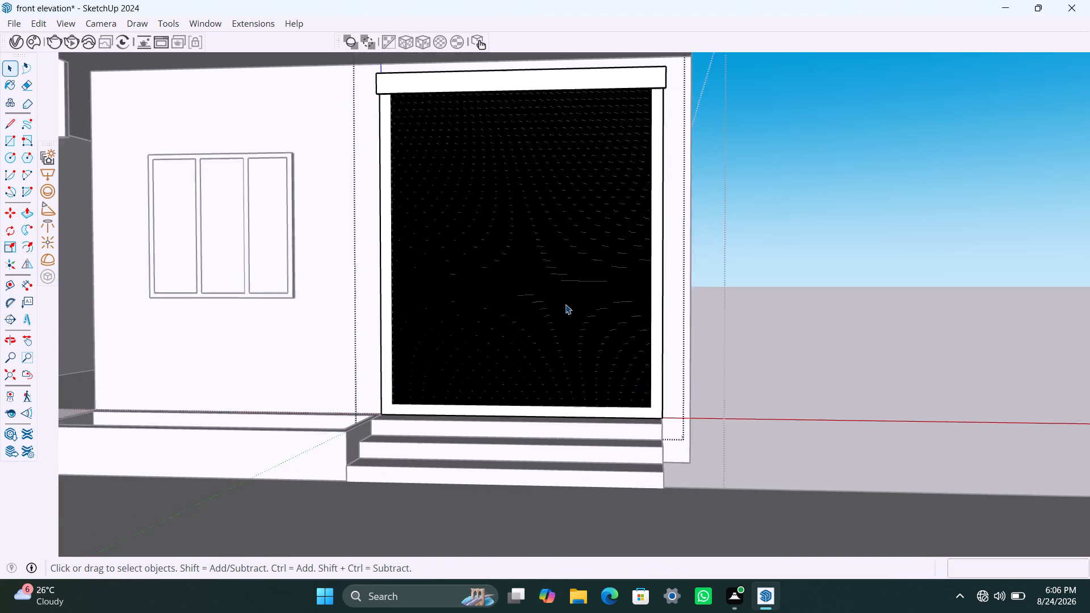
pyautogui.scroll(5, 565, 304)
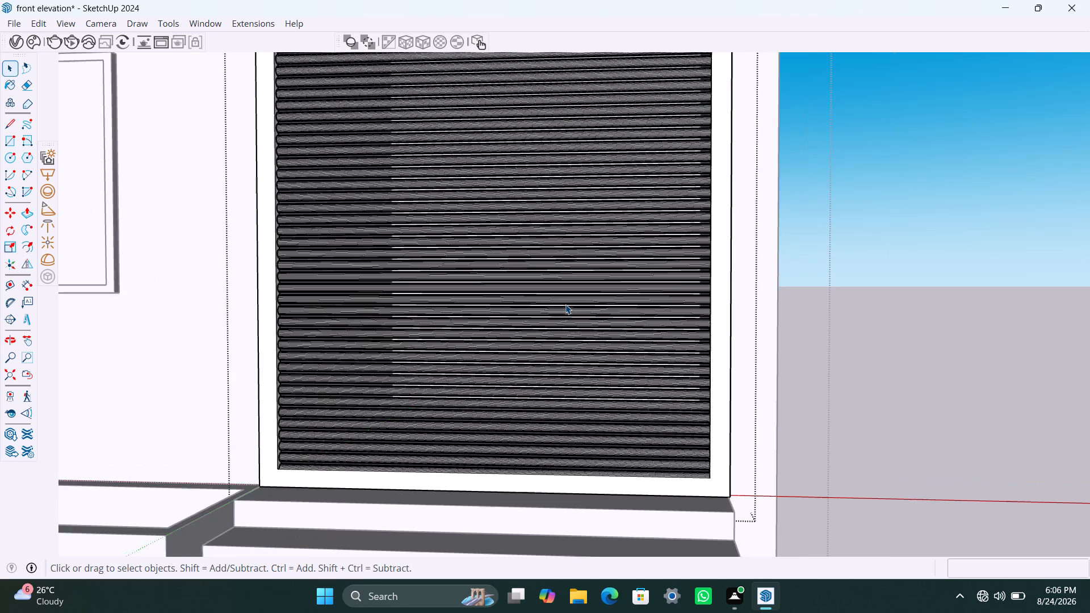
pyautogui.scroll(-6, 565, 303)
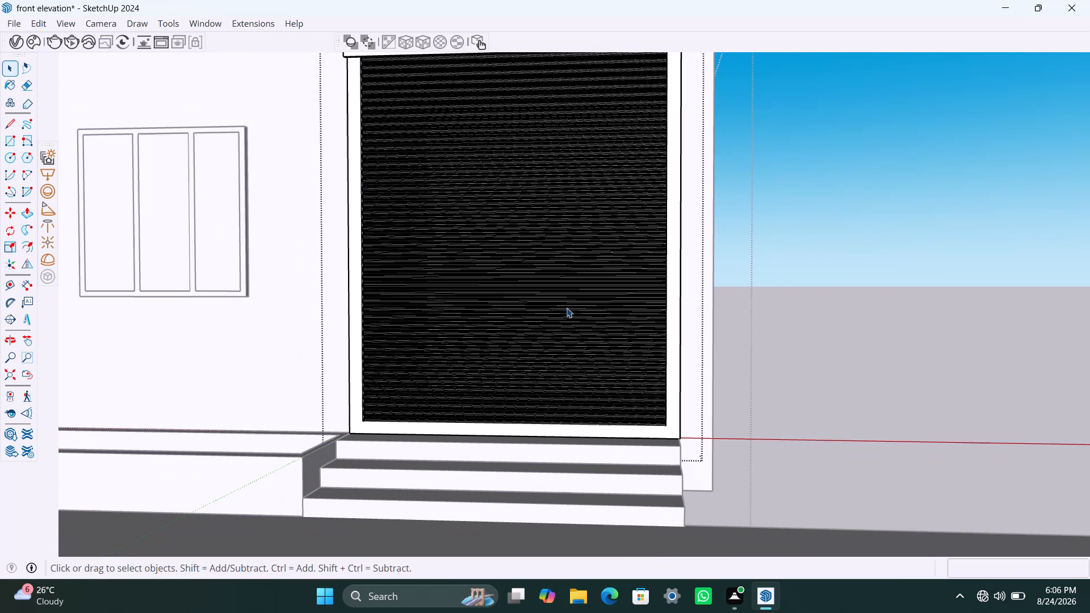
pyautogui.scroll(-1, 575, 310)
pyautogui.moveTo(585, 318); pyautogui.dragTo(690, 342, button='middle')
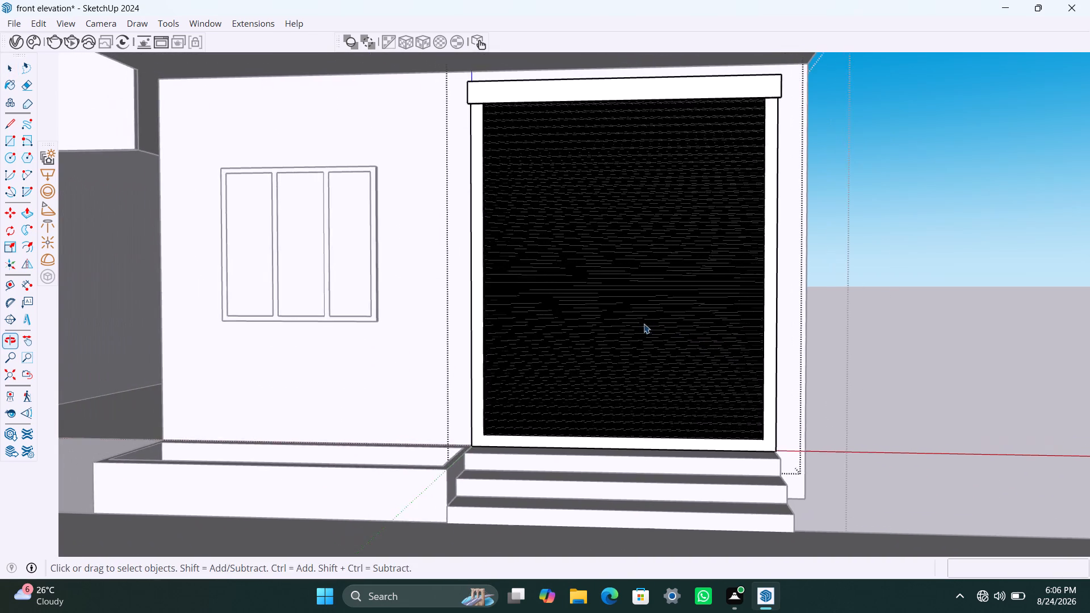
pyautogui.scroll(-3, 638, 326)
pyautogui.moveTo(635, 336); pyautogui.dragTo(674, 341, button='middle')
# Leave the entrance frame group and the ground-floor group, and save the model.
pyautogui.press('space')
pyautogui.click(833, 299)
pyautogui.scroll(-4, 697, 358)
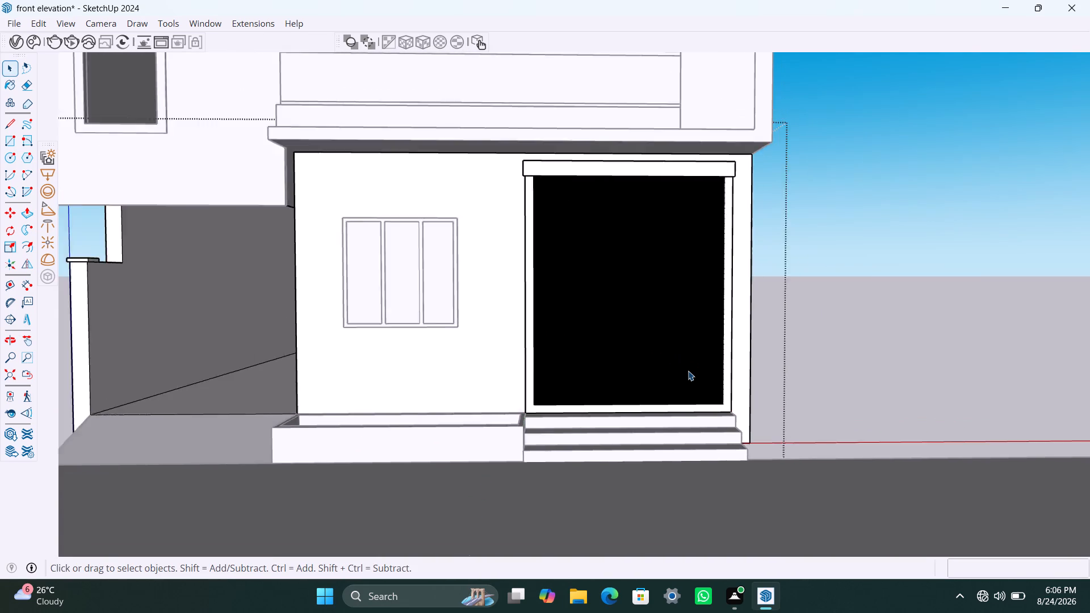
pyautogui.hotkey('ctrl', 's')
pyautogui.press('space')
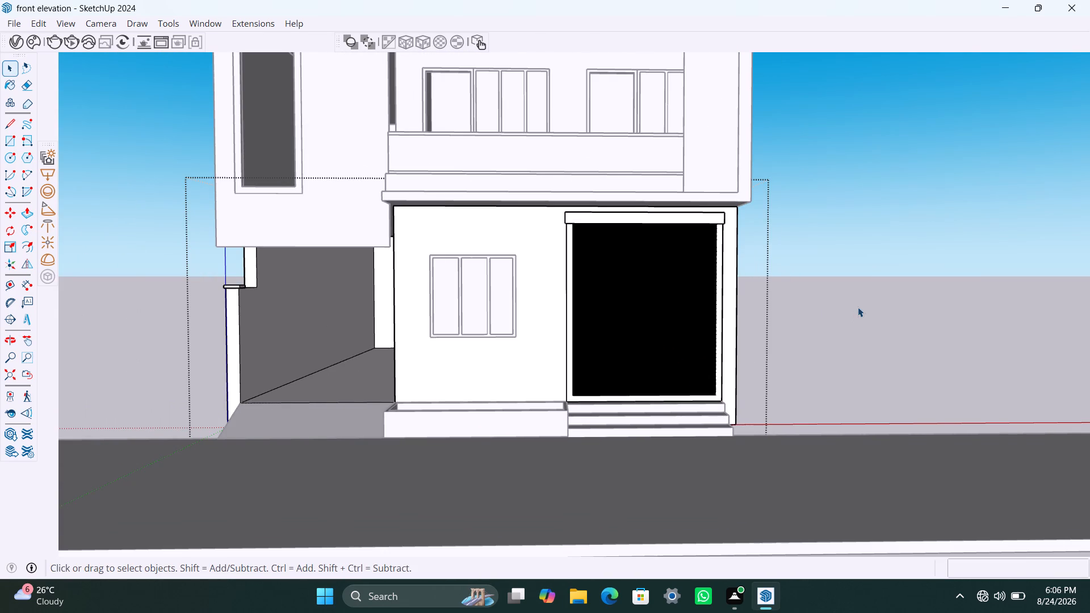
pyautogui.doubleClick(857, 308)
pyautogui.tripleClick(861, 304)
# Examine the rod-filled entrance opening up close and as part of the whole front elevation.
pyautogui.scroll(-4, 627, 293)
pyautogui.scroll(9, 618, 317)
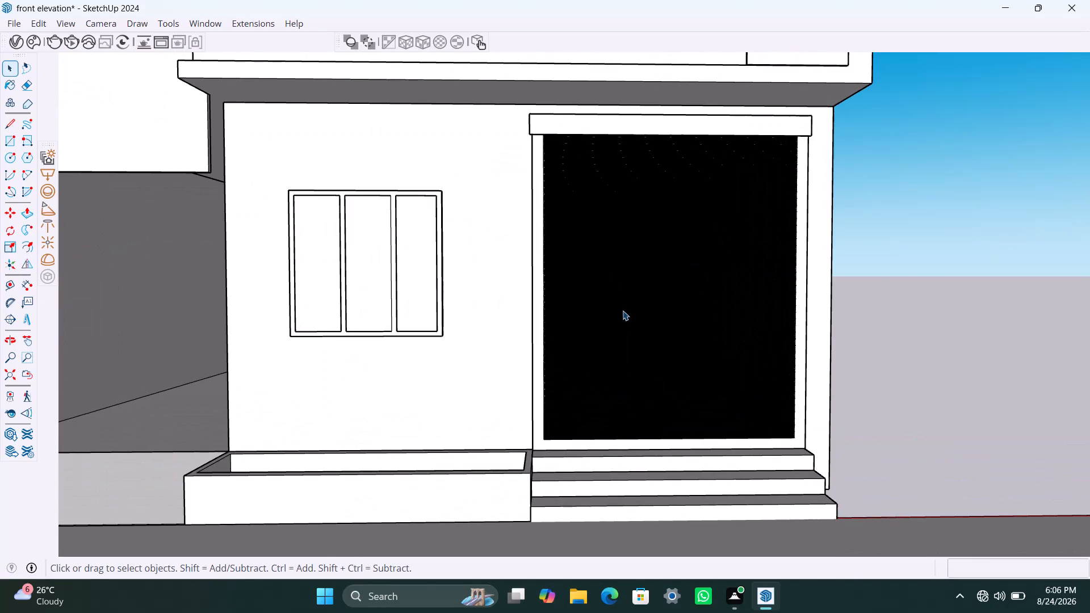
pyautogui.scroll(4, 623, 310)
pyautogui.scroll(-1, 623, 306)
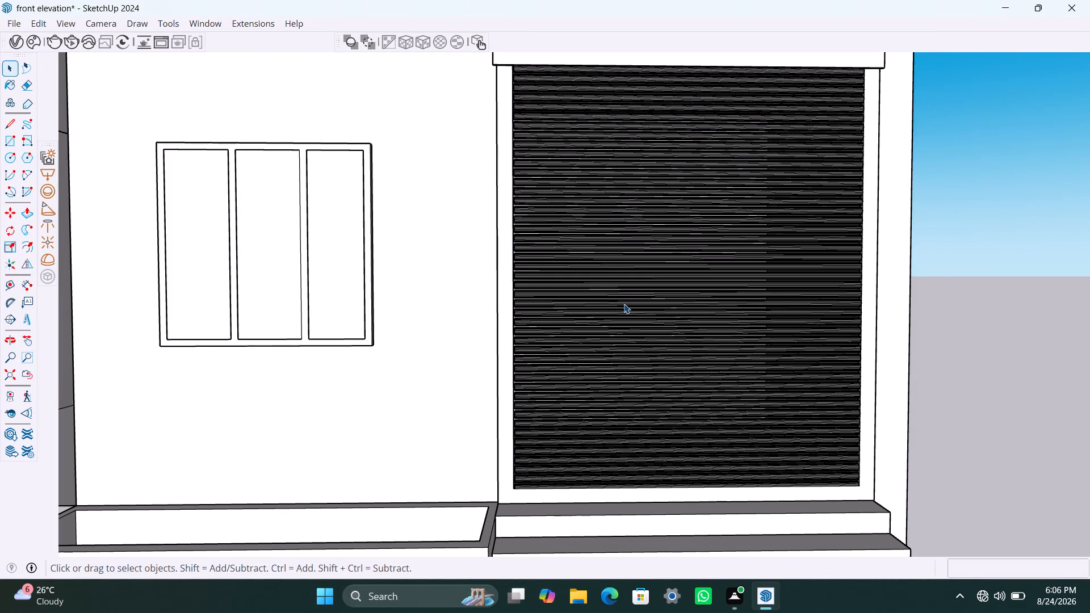
pyautogui.scroll(-6, 630, 296)
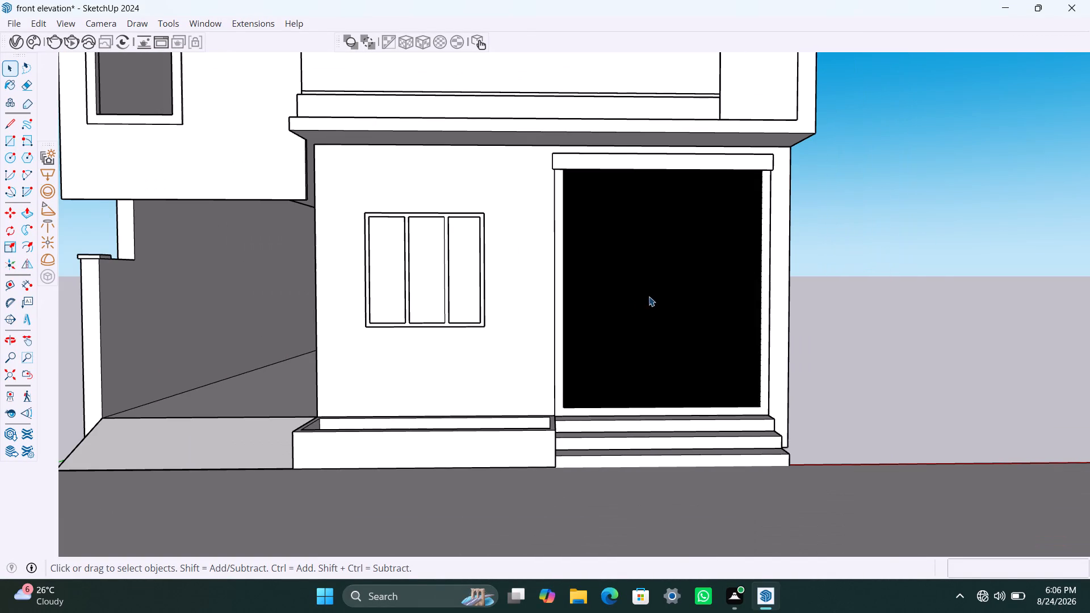
pyautogui.scroll(-1, 676, 300)
pyautogui.press('space')
pyautogui.click(841, 264)
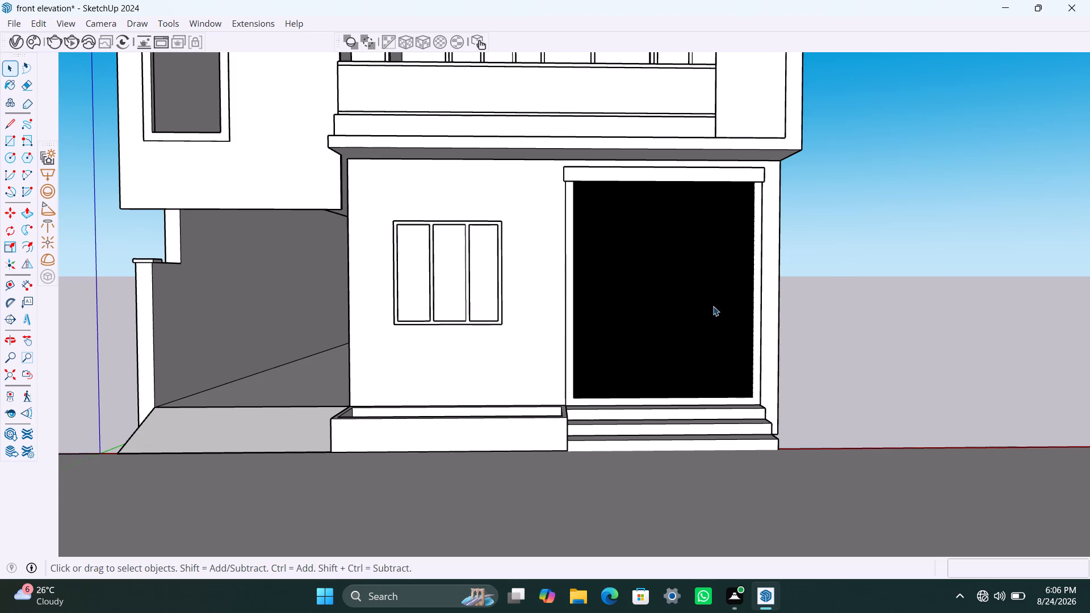
pyautogui.scroll(-4, 656, 339)
pyautogui.moveTo(599, 289); pyautogui.dragTo(593, 304, button='middle')
pyautogui.scroll(-3, 592, 281)
pyautogui.moveTo(640, 283); pyautogui.dragTo(638, 328, button='middle')
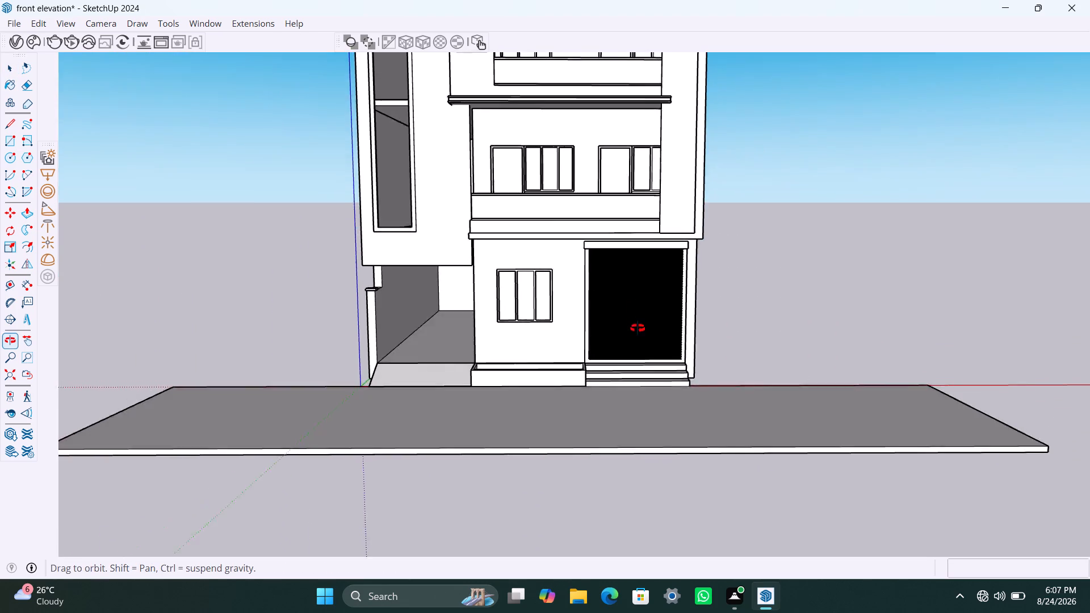
pyautogui.moveTo(638, 328); pyautogui.dragTo(638, 332, button='middle')
# Save the model with the whole house and ground slab in view.
pyautogui.hotkey('ctrl', 's')
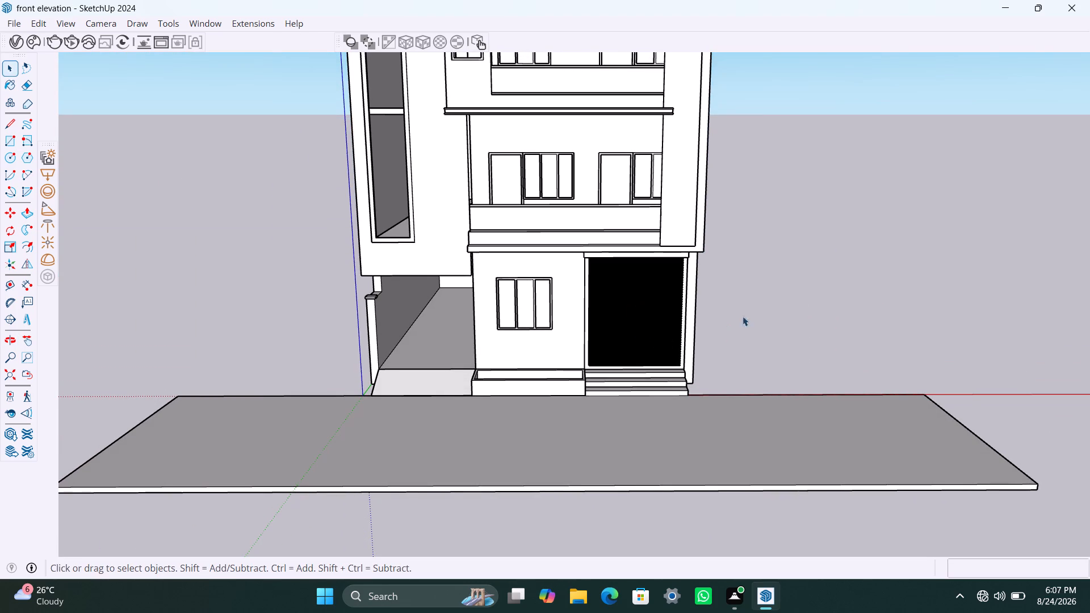
pyautogui.press('space')
pyautogui.click(781, 303)
pyautogui.scroll(-8, 556, 307)
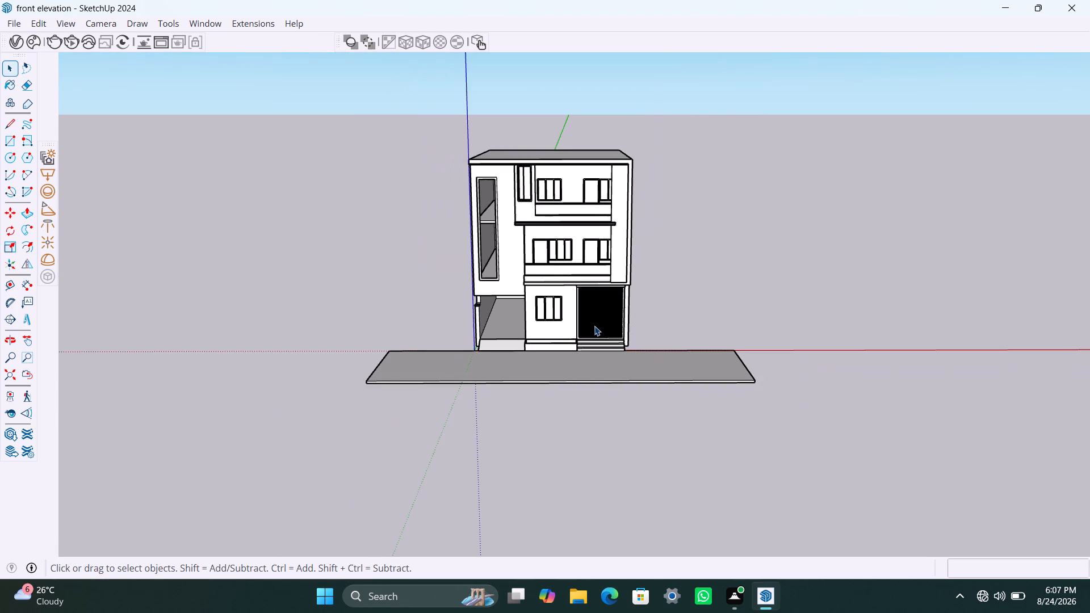
pyautogui.scroll(2, 642, 299)
pyautogui.moveTo(654, 304); pyautogui.dragTo(690, 348, button='middle')
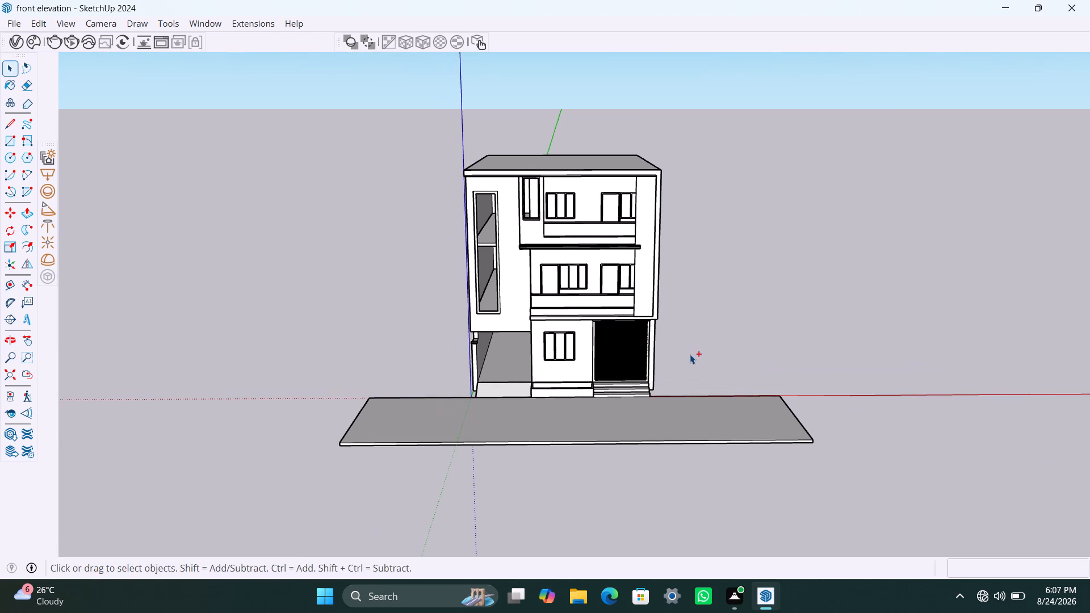
pyautogui.hotkey('ctrl', 's')
pyautogui.press('space')
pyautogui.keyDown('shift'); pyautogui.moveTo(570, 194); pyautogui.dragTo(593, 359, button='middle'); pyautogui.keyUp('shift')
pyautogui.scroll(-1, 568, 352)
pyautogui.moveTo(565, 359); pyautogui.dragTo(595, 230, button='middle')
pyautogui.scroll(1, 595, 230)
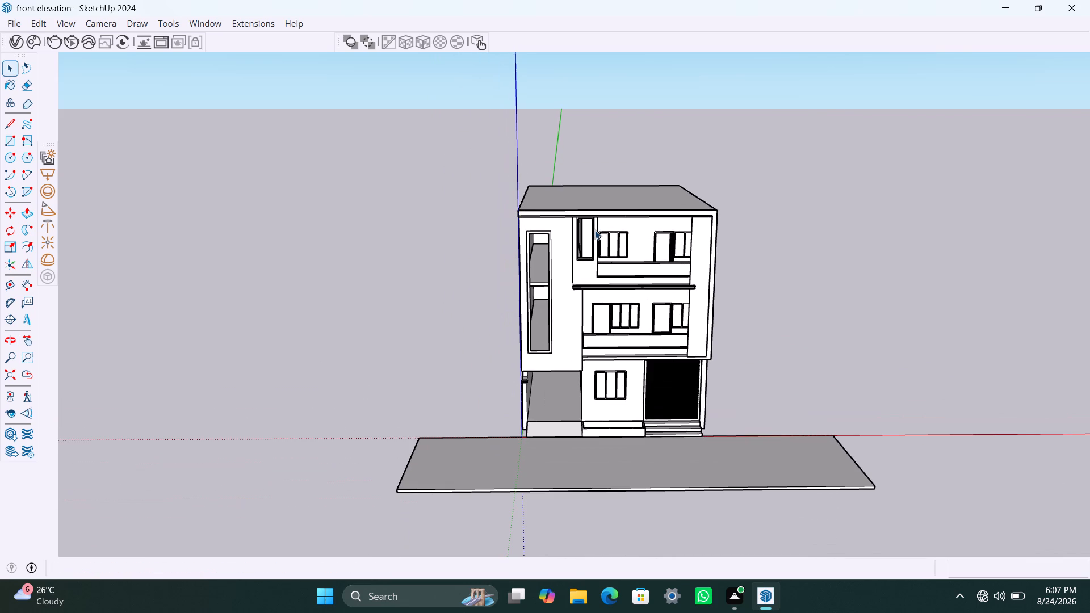
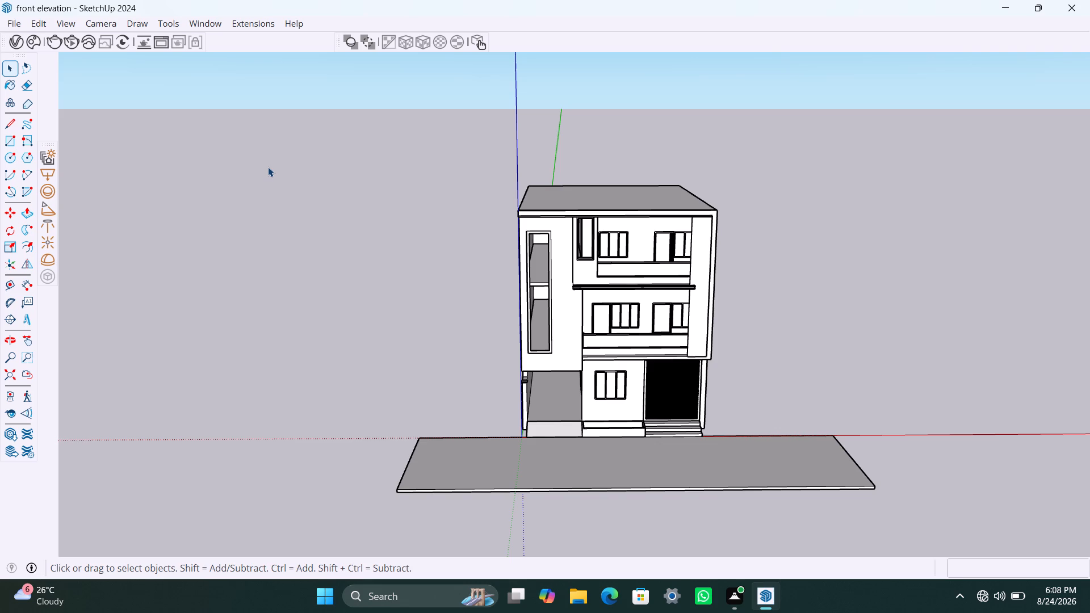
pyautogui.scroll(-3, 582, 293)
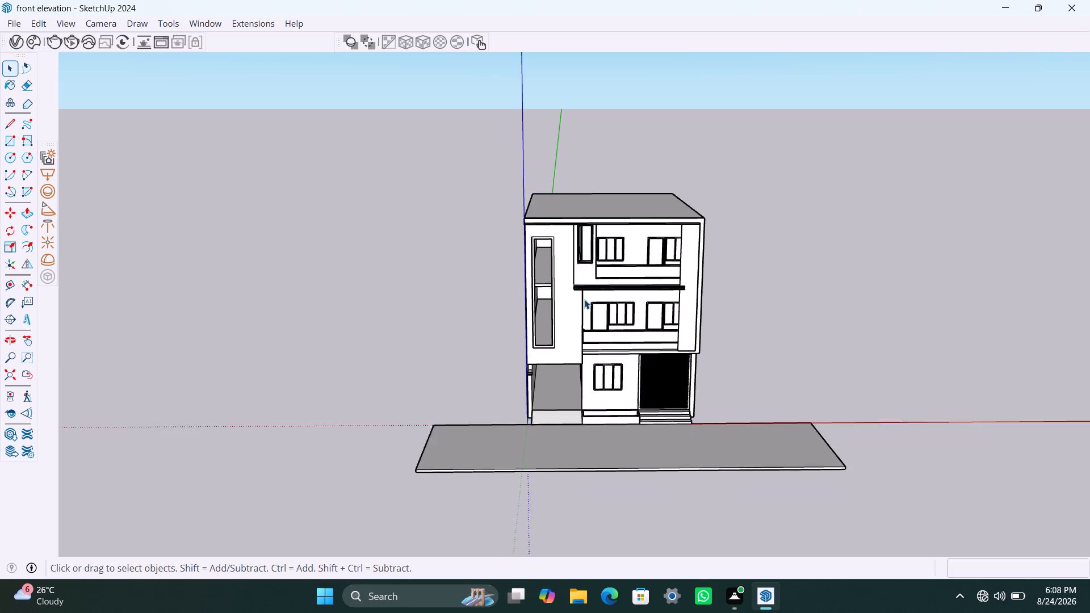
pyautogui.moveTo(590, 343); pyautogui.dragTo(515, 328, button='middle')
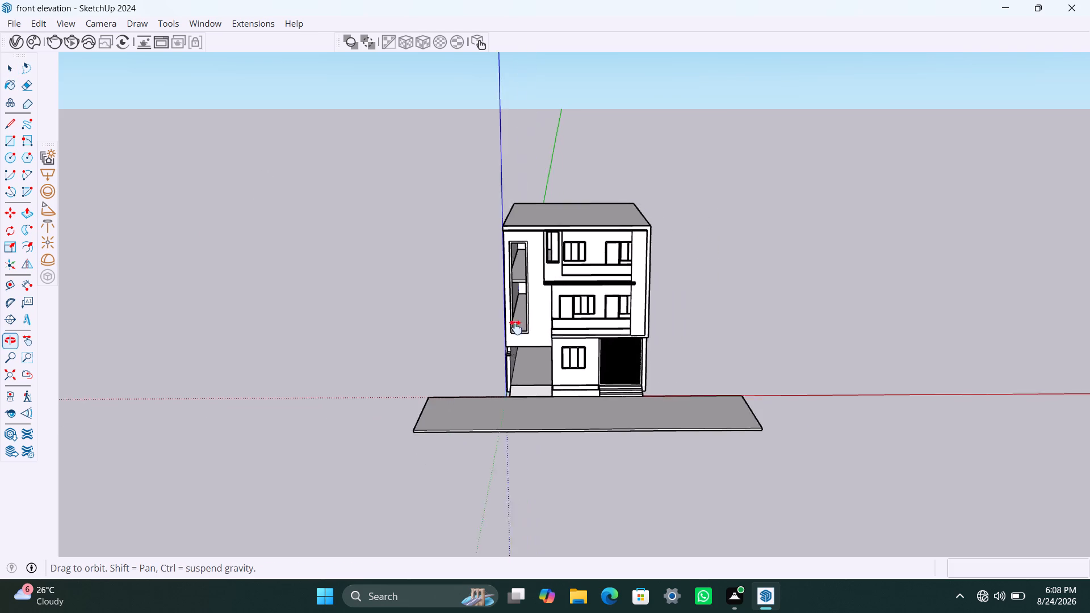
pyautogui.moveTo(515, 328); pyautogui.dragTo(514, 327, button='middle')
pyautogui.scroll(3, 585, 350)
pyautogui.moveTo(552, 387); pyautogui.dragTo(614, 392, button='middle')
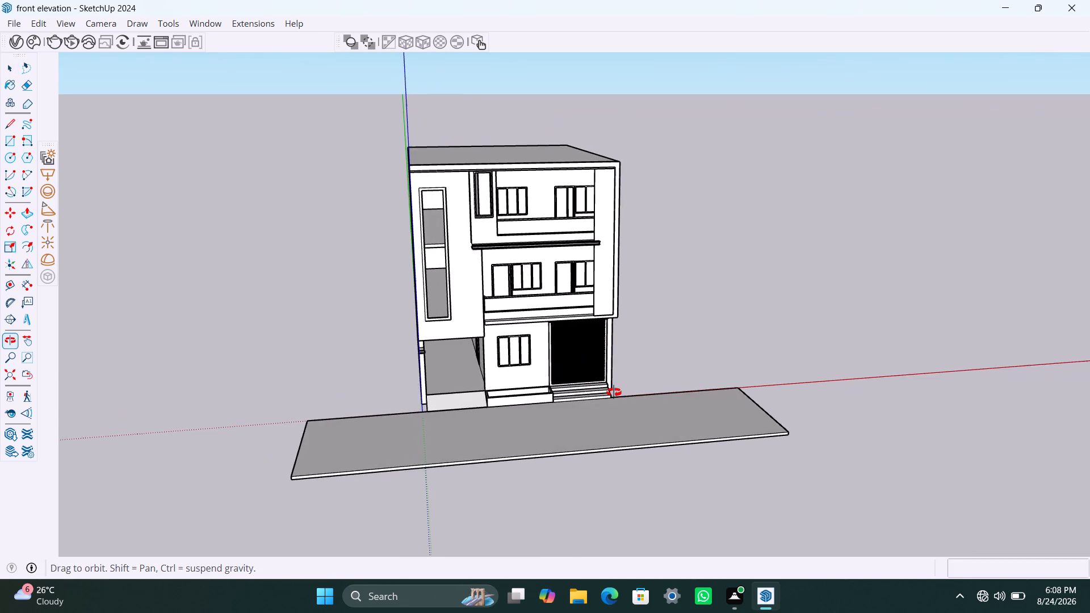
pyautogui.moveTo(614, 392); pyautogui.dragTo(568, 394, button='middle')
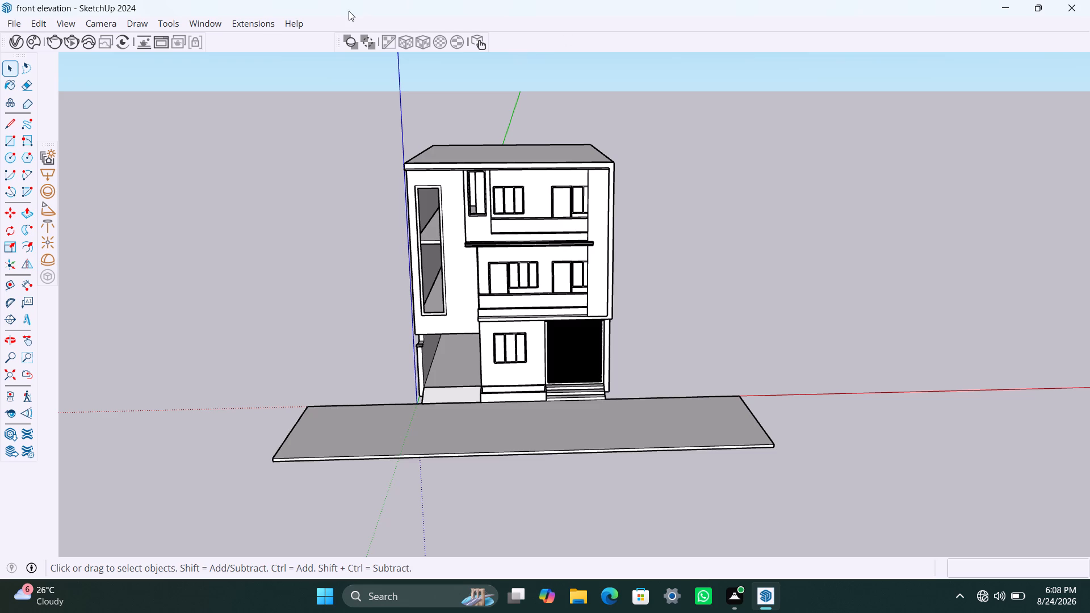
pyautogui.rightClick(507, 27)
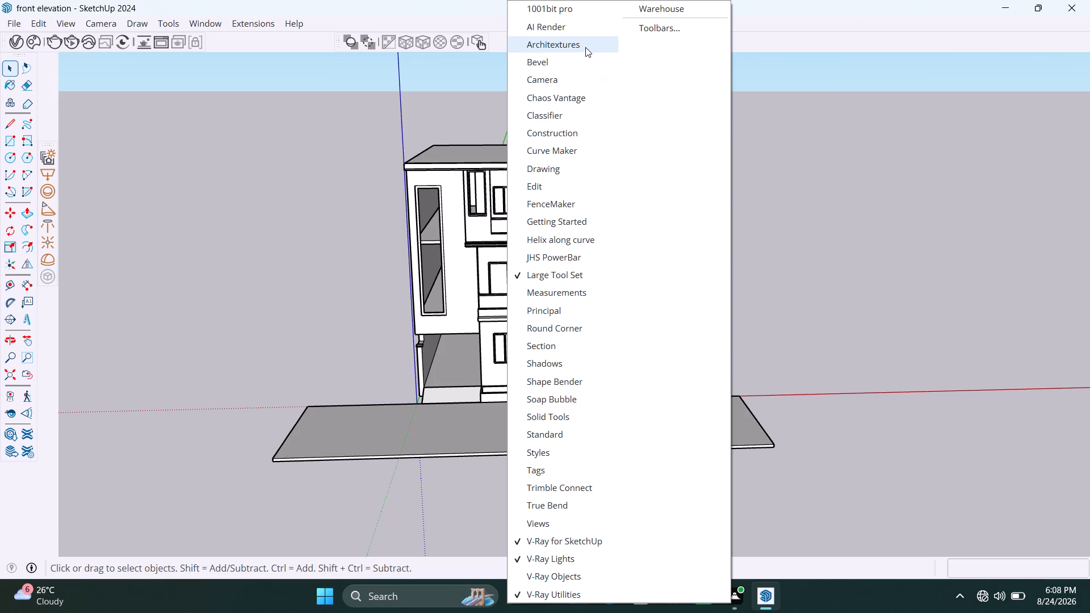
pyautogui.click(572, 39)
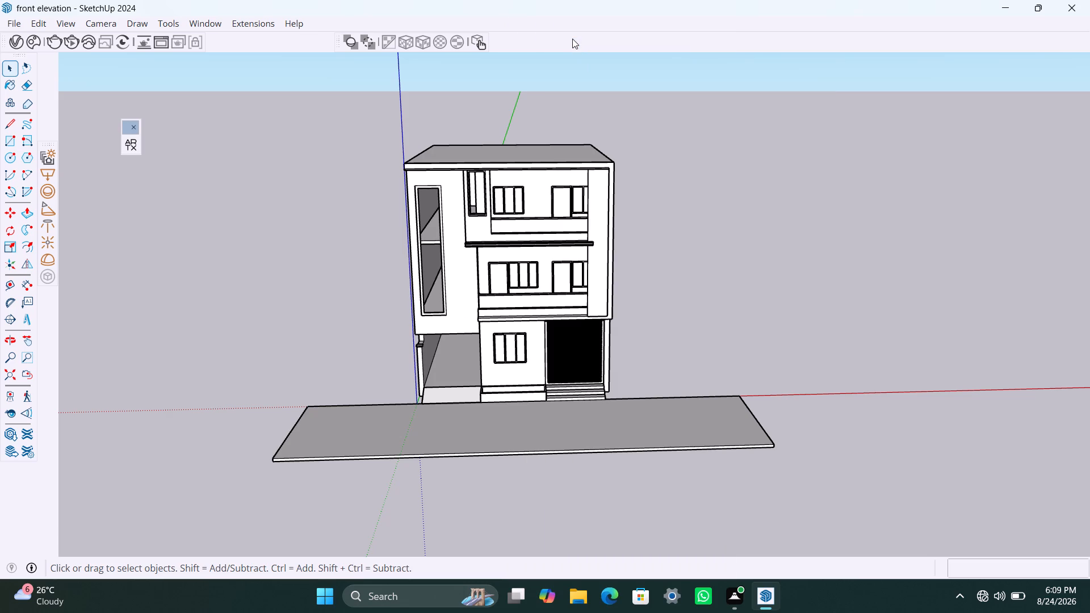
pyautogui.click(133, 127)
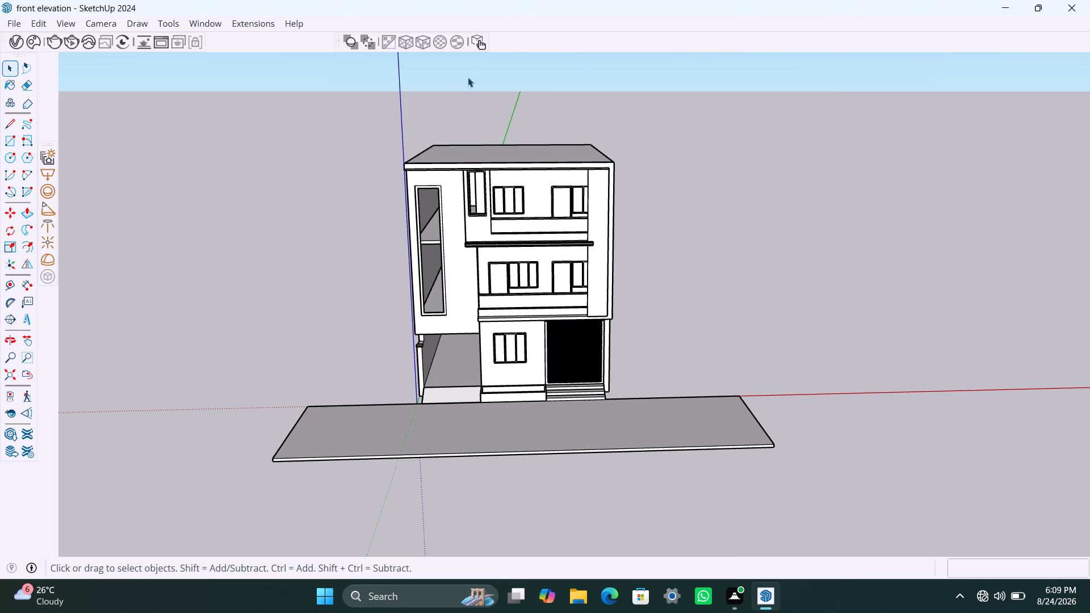
# Display the 1001bit pro toolset.
pyautogui.rightClick(523, 40)
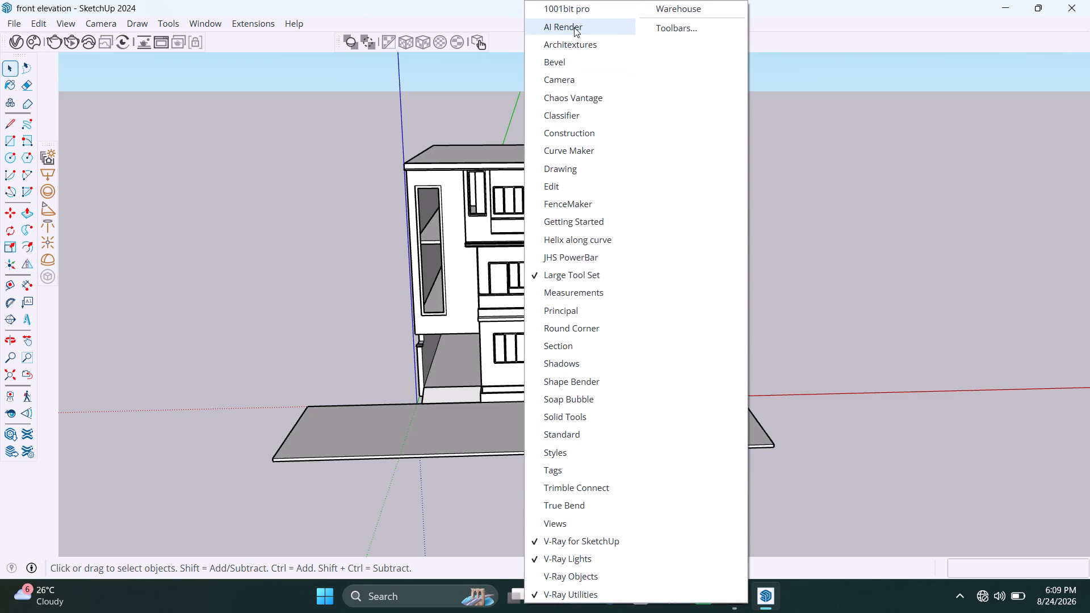
pyautogui.click(580, 14)
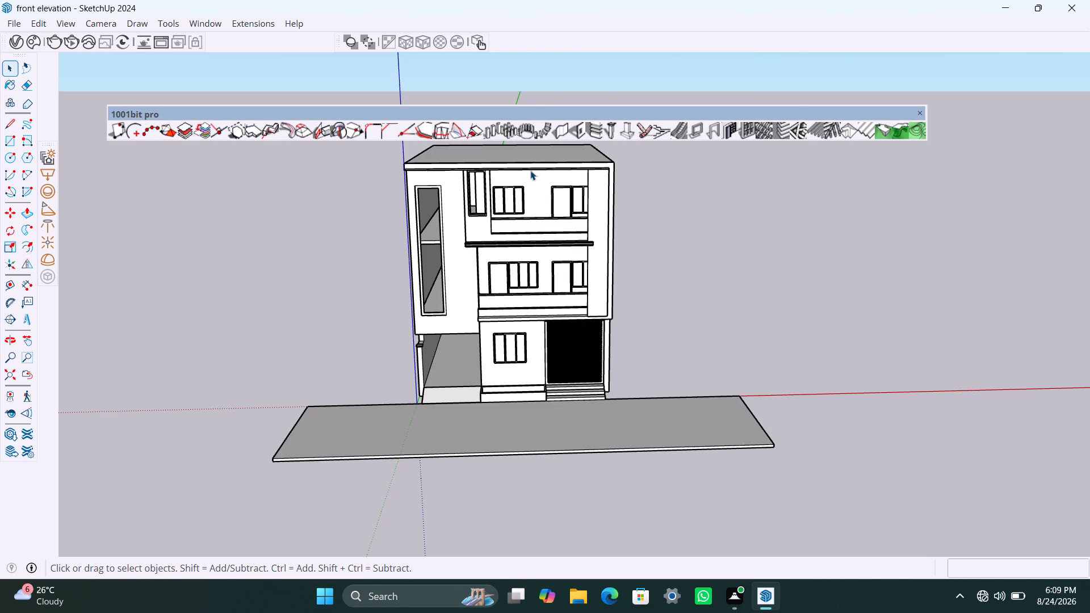
# Browse the 1001bit pro preset door and window frame types, and close the selection without creating a frame.
pyautogui.scroll(5, 750, 137)
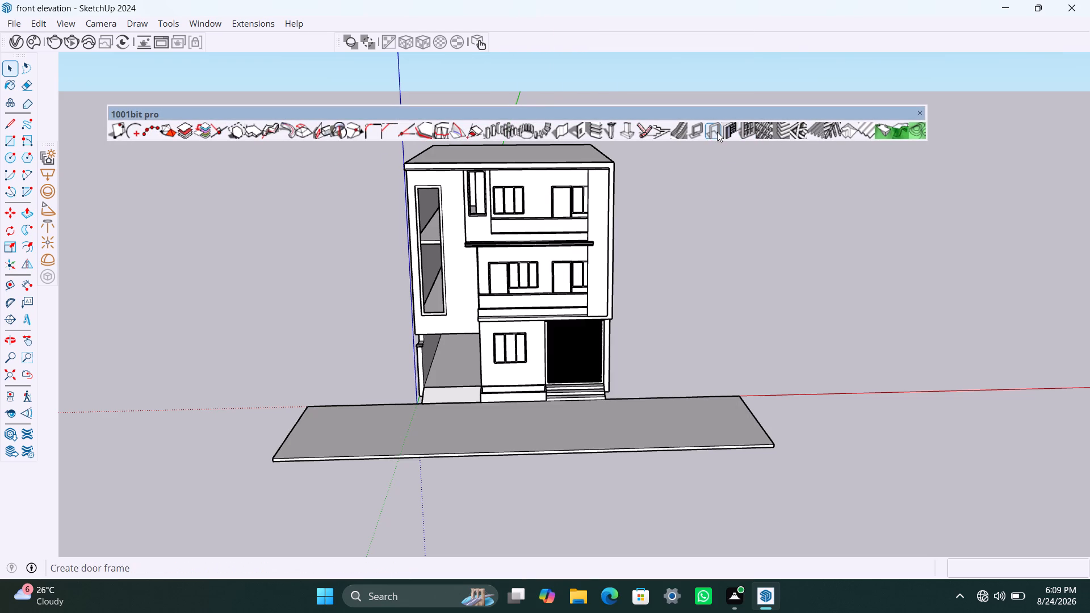
pyautogui.scroll(5, 730, 133)
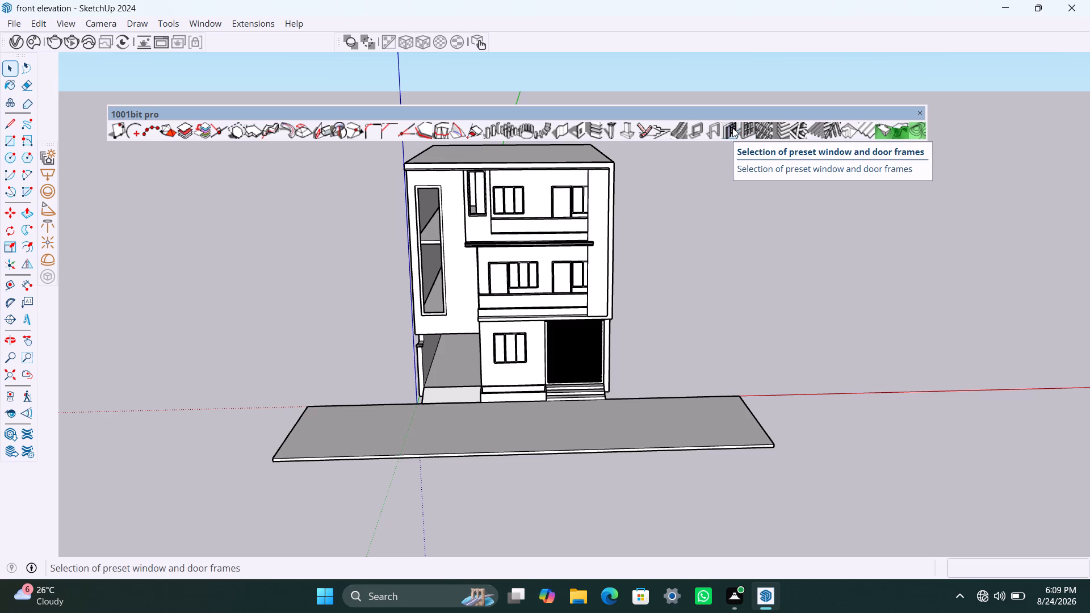
pyautogui.click(732, 128)
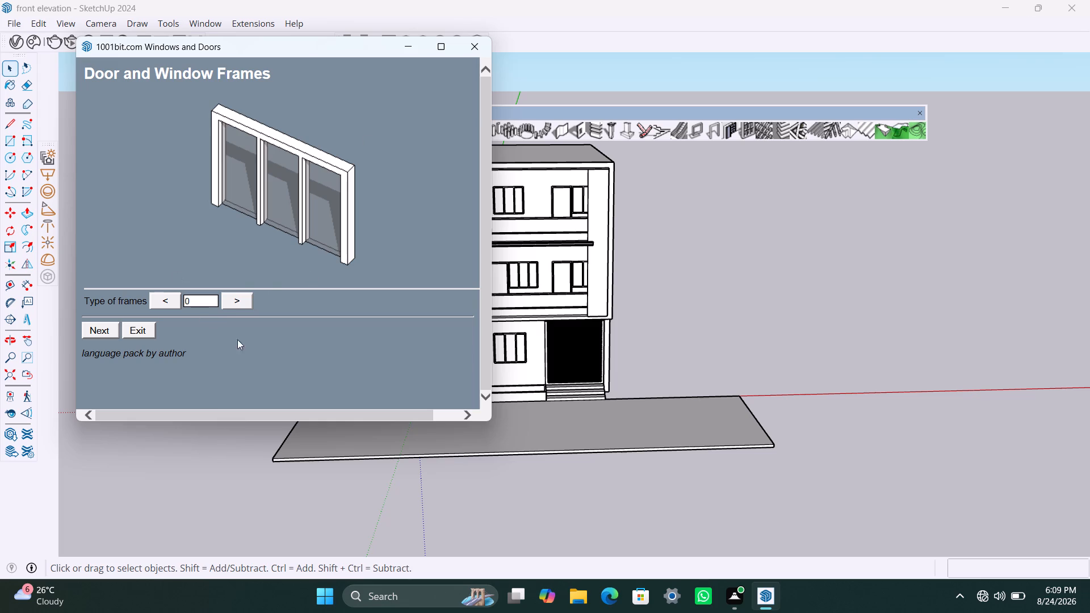
pyautogui.click(242, 303)
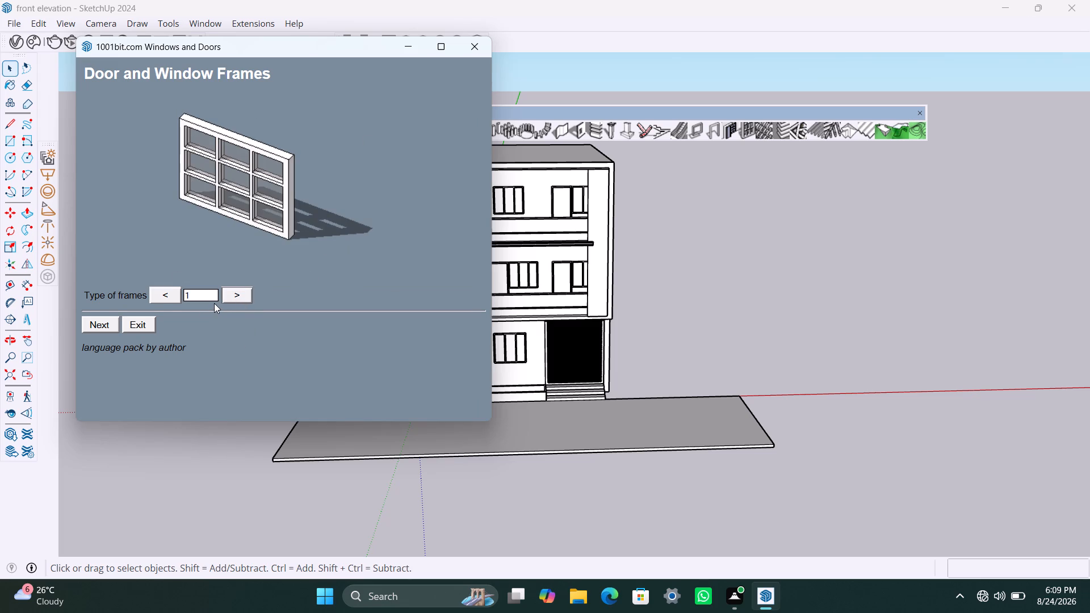
pyautogui.moveTo(199, 298); pyautogui.dragTo(174, 304)
pyautogui.press('2')
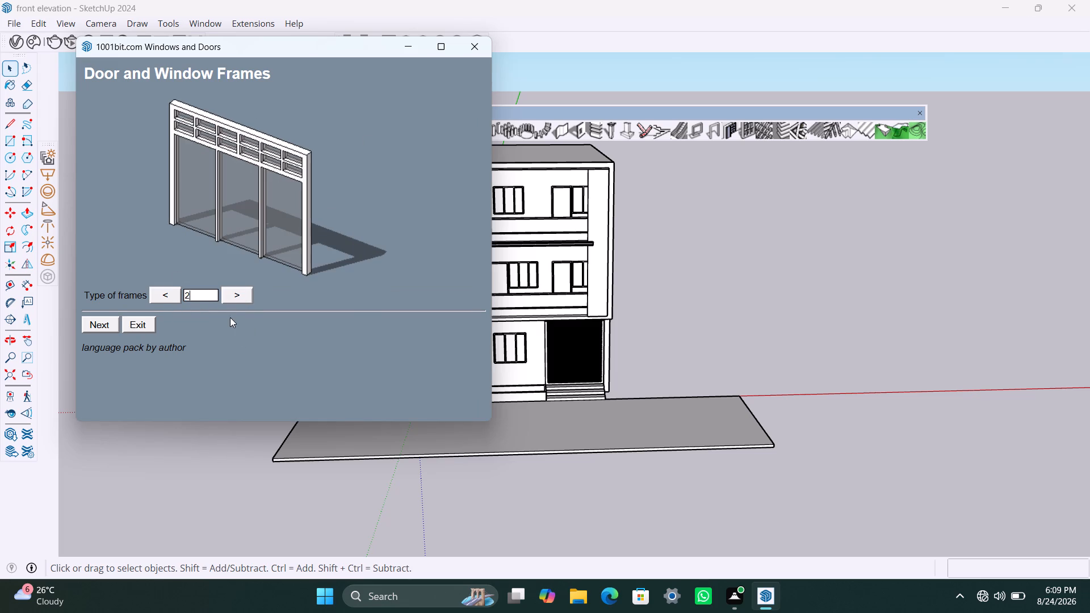
pyautogui.click(234, 293)
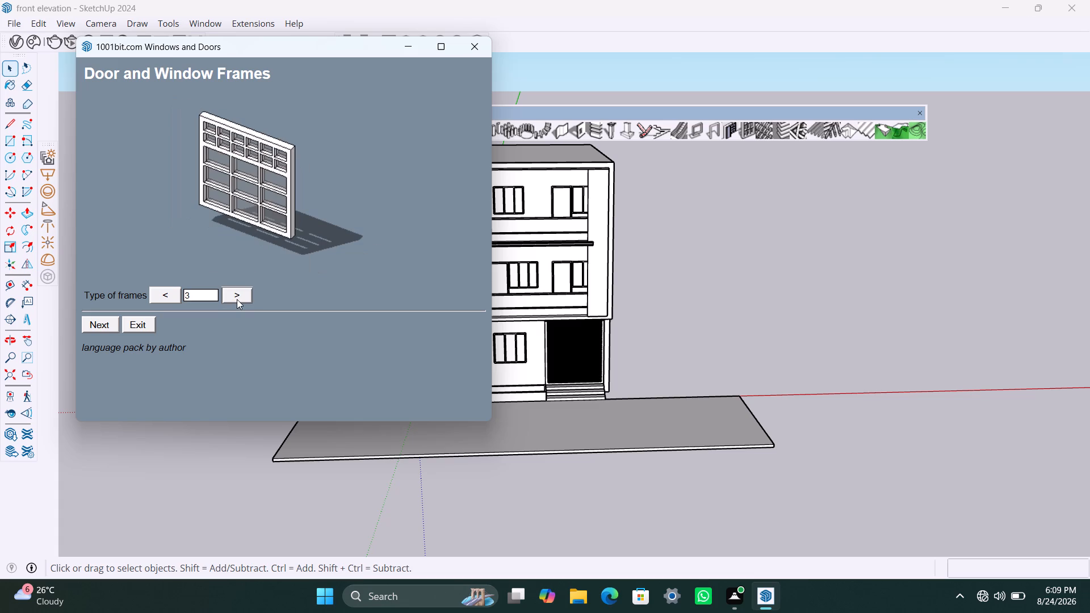
pyautogui.click(237, 299)
pyautogui.doubleClick(157, 299)
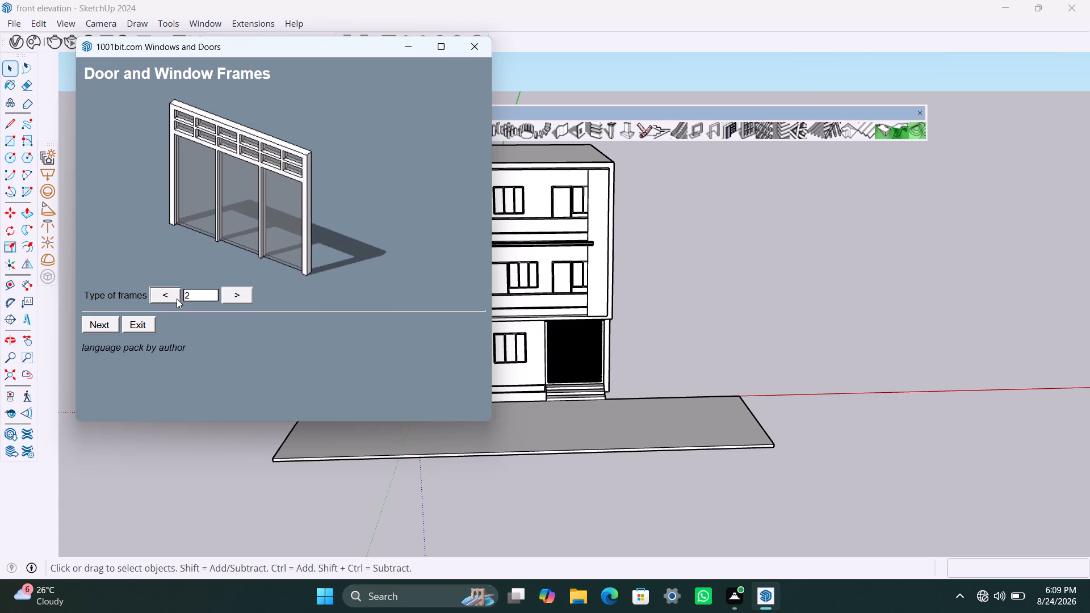
pyautogui.moveTo(200, 293); pyautogui.dragTo(154, 303)
pyautogui.press('1')
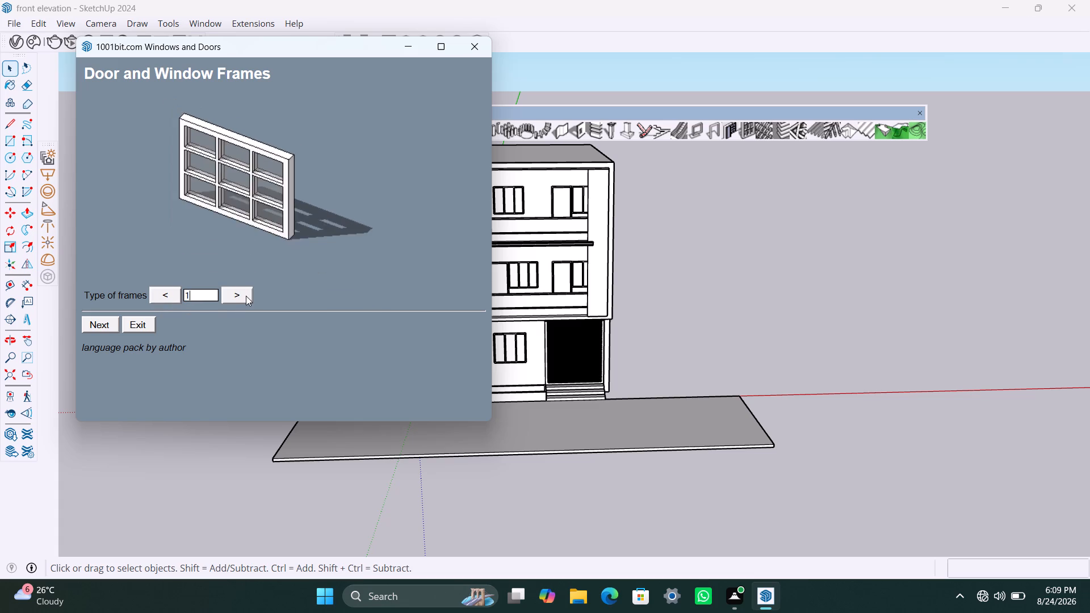
pyautogui.click(246, 296)
pyautogui.click(238, 295)
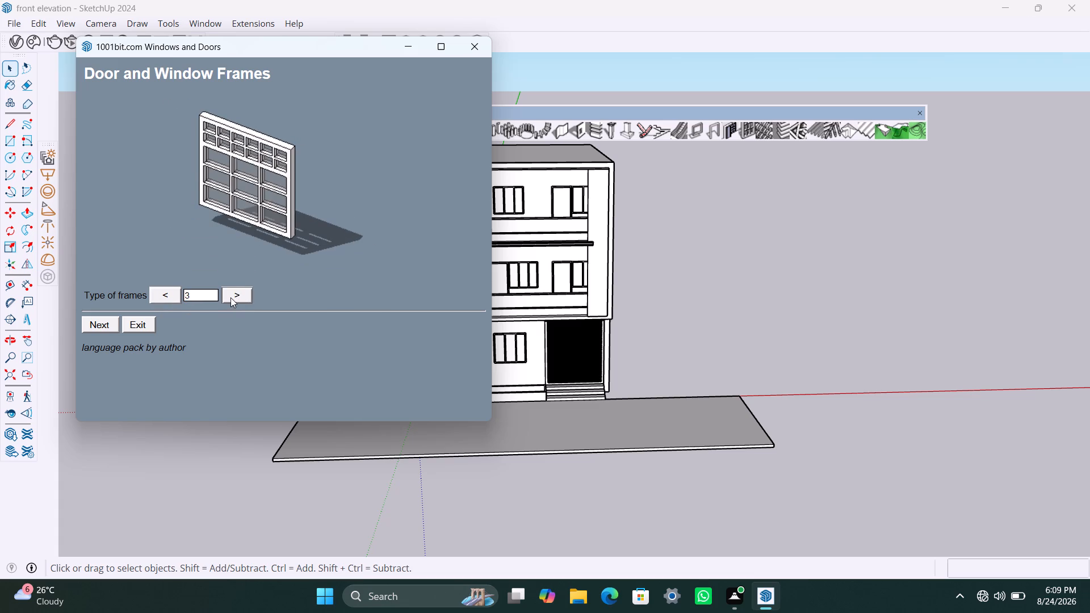
pyautogui.click(237, 295)
pyautogui.click(459, 45)
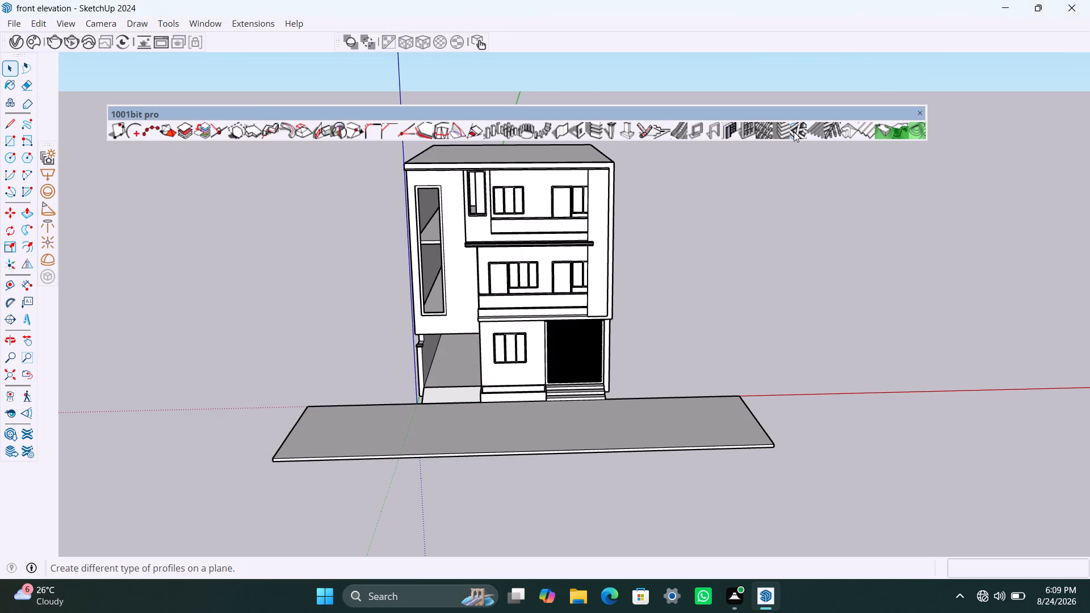
# Set the 1001bit Panel divider to 1 row and 5 columns, and minimise its dialog.
pyautogui.click(747, 133)
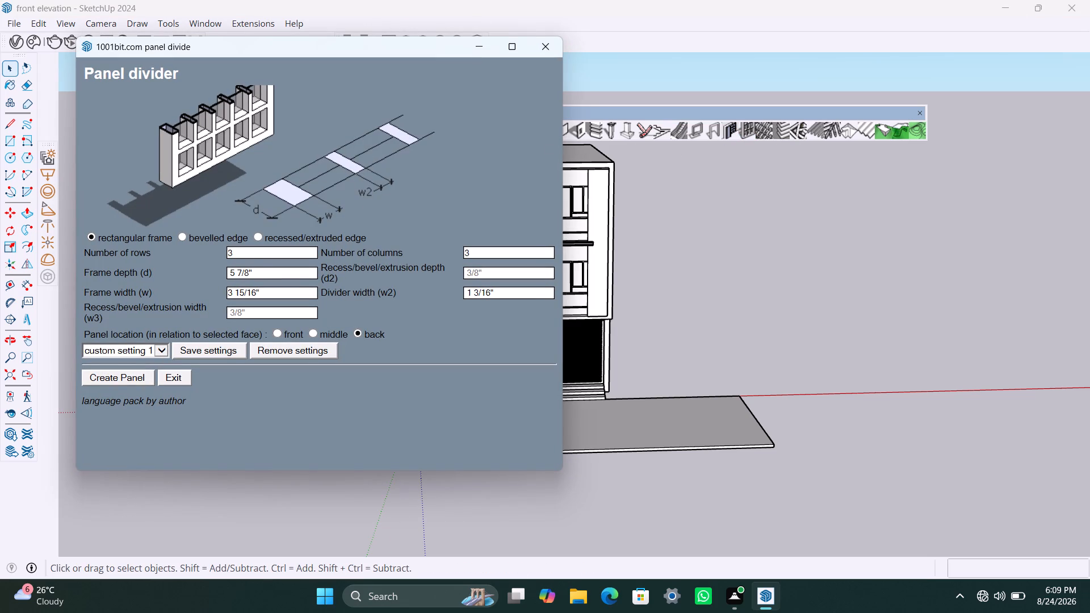
pyautogui.moveTo(249, 256); pyautogui.dragTo(211, 251)
pyautogui.press('1')
pyautogui.moveTo(480, 253); pyautogui.dragTo(442, 258)
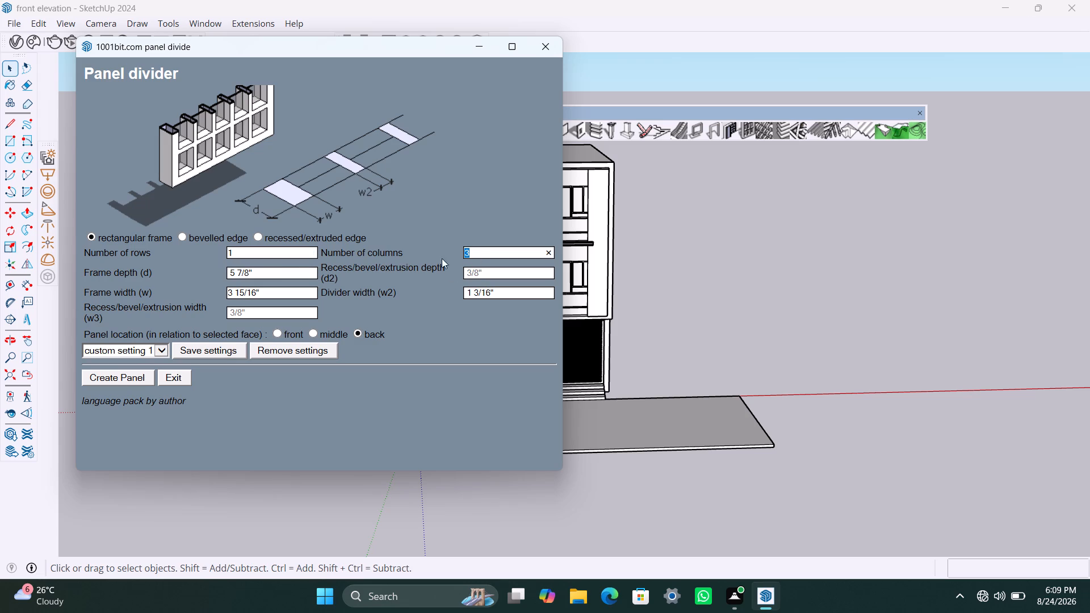
pyautogui.moveTo(442, 258); pyautogui.dragTo(421, 261)
pyautogui.press('5')
pyautogui.moveTo(276, 270); pyautogui.dragTo(272, 270)
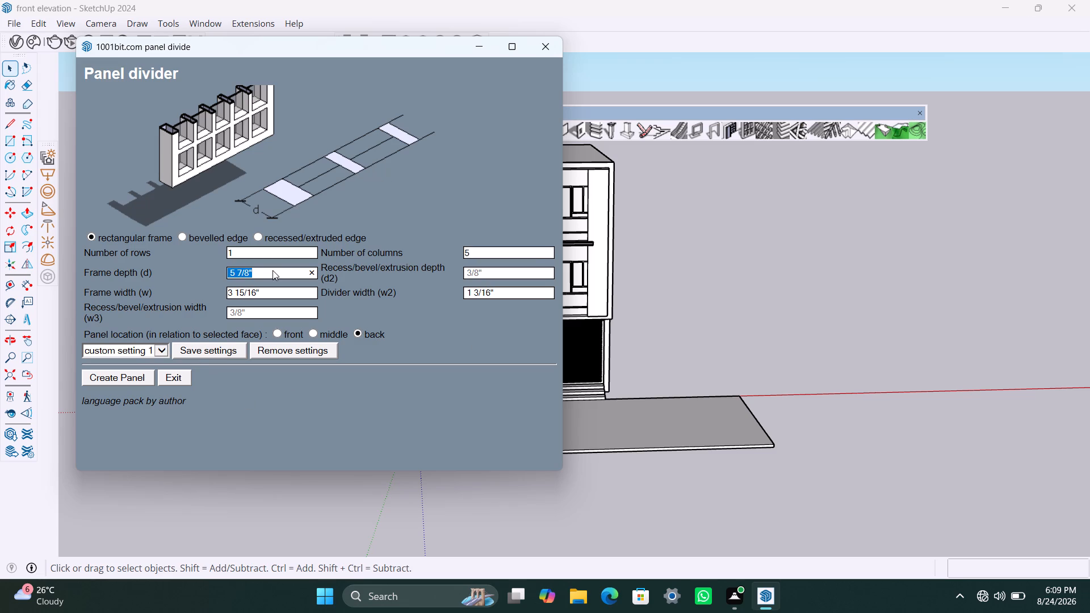
pyautogui.moveTo(272, 270); pyautogui.dragTo(204, 279)
pyautogui.click(485, 51)
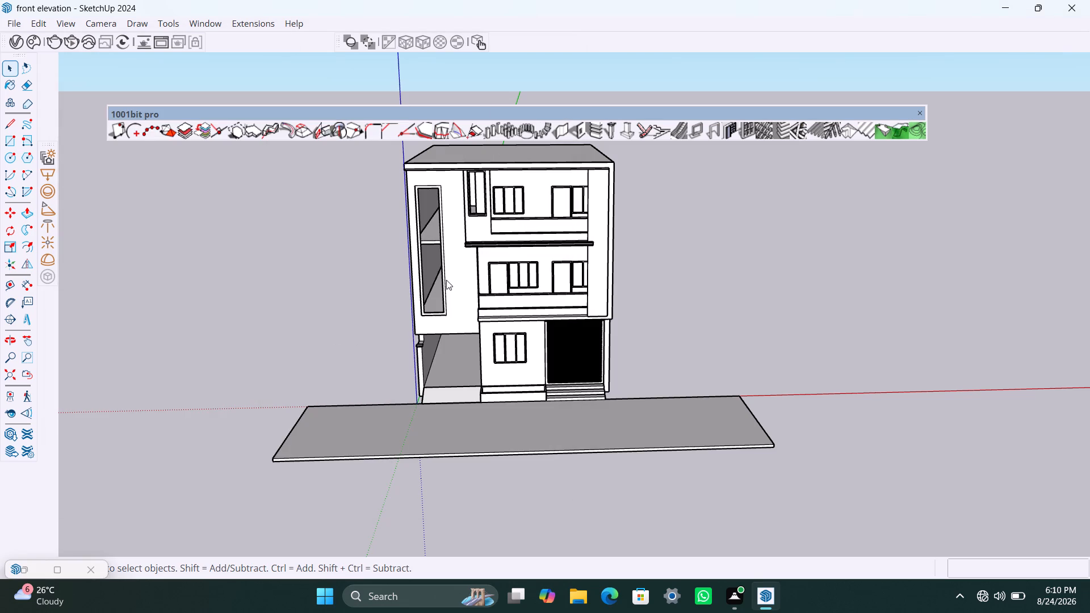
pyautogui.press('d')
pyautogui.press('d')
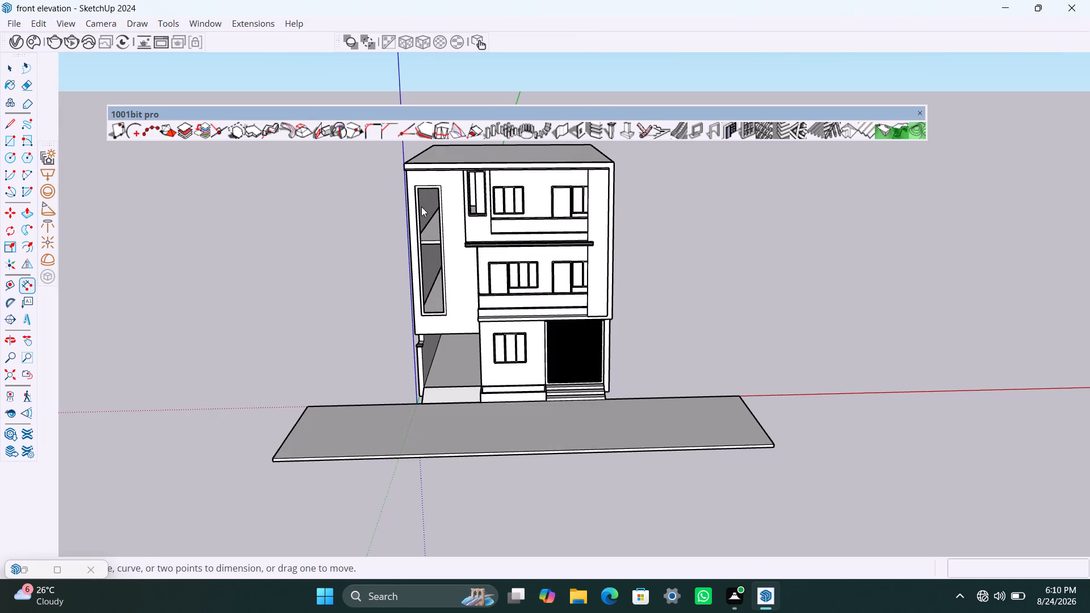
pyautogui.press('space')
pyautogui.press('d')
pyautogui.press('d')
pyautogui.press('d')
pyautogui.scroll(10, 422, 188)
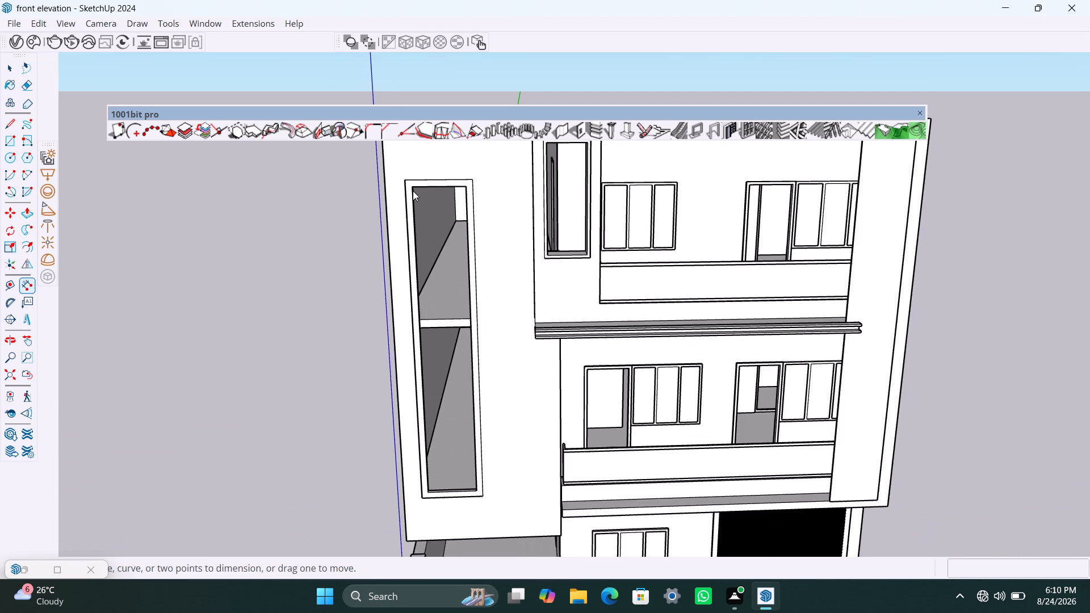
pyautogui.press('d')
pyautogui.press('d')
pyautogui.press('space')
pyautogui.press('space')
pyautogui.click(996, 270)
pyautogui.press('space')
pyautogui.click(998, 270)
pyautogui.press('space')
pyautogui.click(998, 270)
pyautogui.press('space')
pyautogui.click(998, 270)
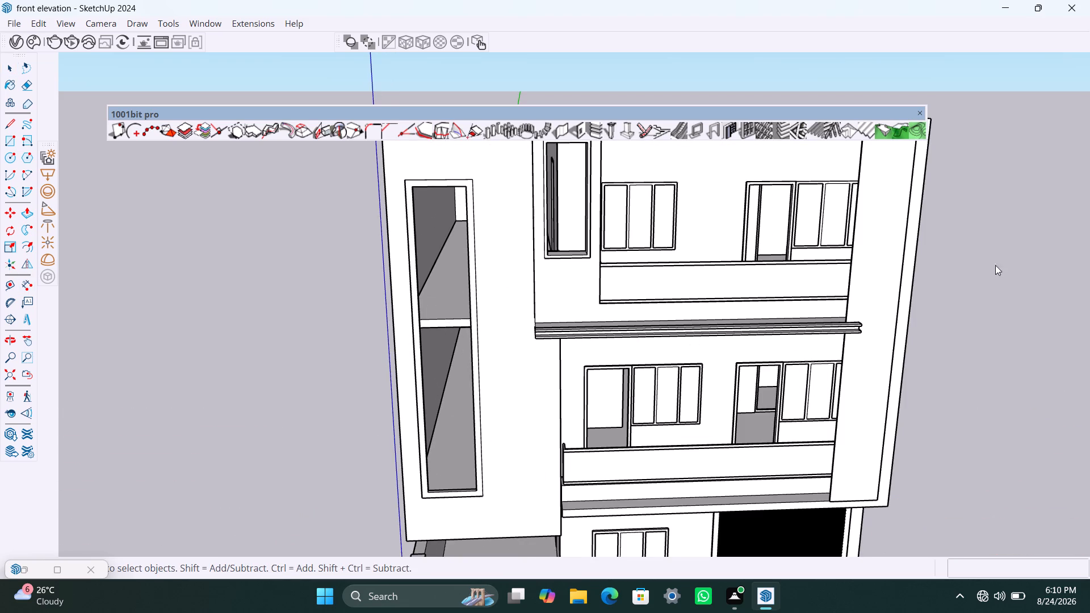
# Hide the 1001bit pro toolset.
pyautogui.click(923, 111)
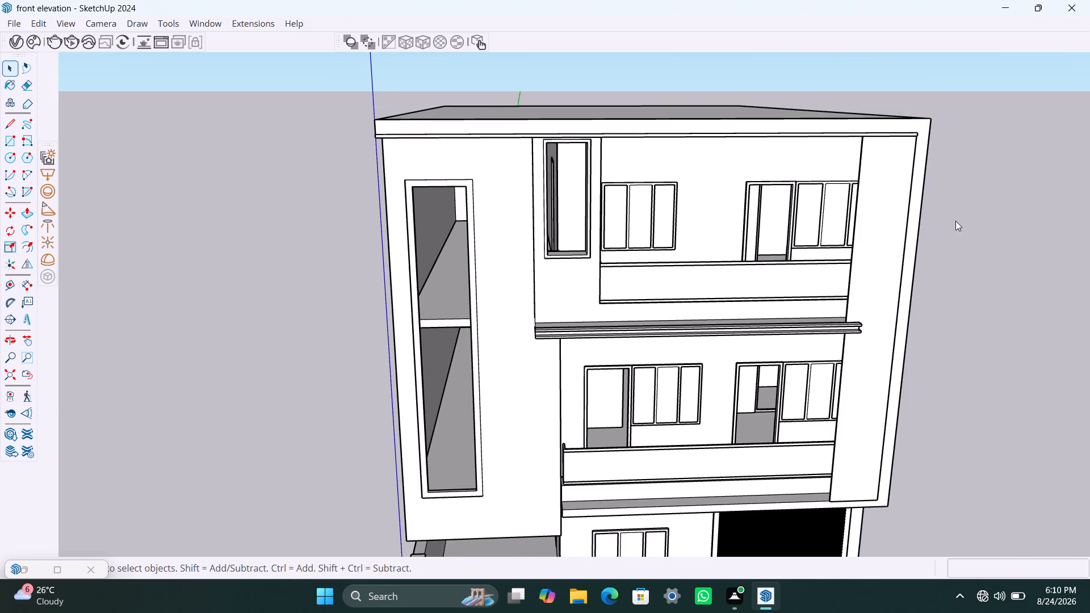
pyautogui.press('Escape')
pyautogui.press('Escape')
pyautogui.press('Escape')
# Save the front elevation model.
pyautogui.hotkey('ctrl', 's')
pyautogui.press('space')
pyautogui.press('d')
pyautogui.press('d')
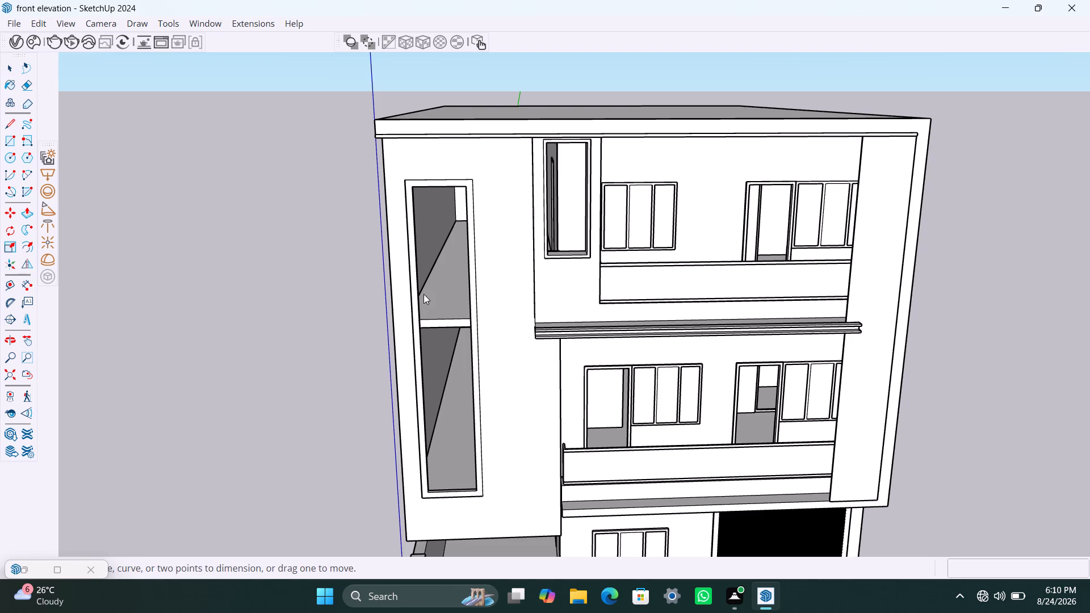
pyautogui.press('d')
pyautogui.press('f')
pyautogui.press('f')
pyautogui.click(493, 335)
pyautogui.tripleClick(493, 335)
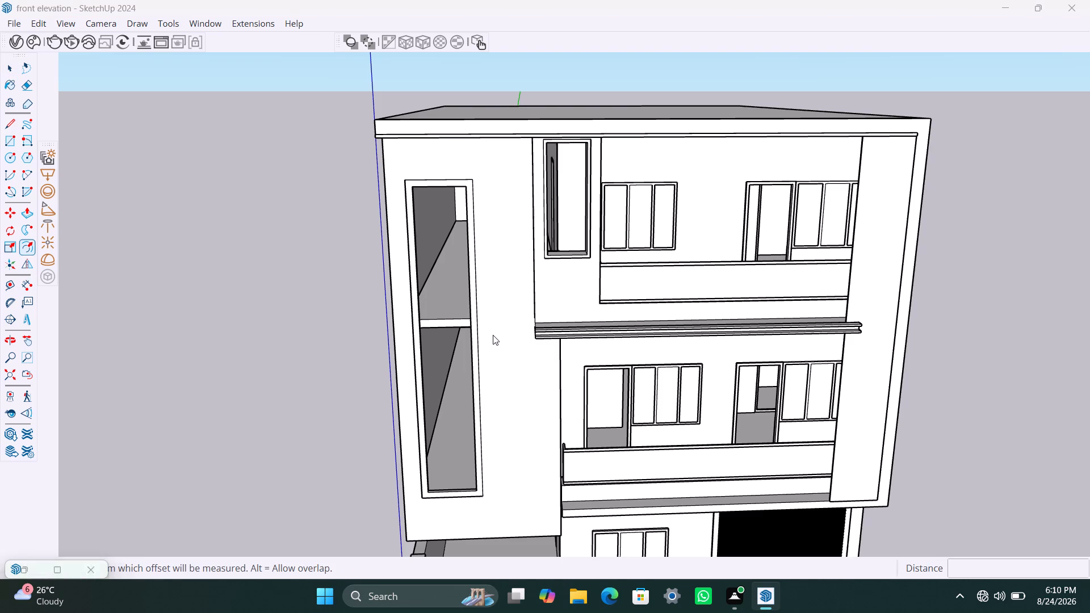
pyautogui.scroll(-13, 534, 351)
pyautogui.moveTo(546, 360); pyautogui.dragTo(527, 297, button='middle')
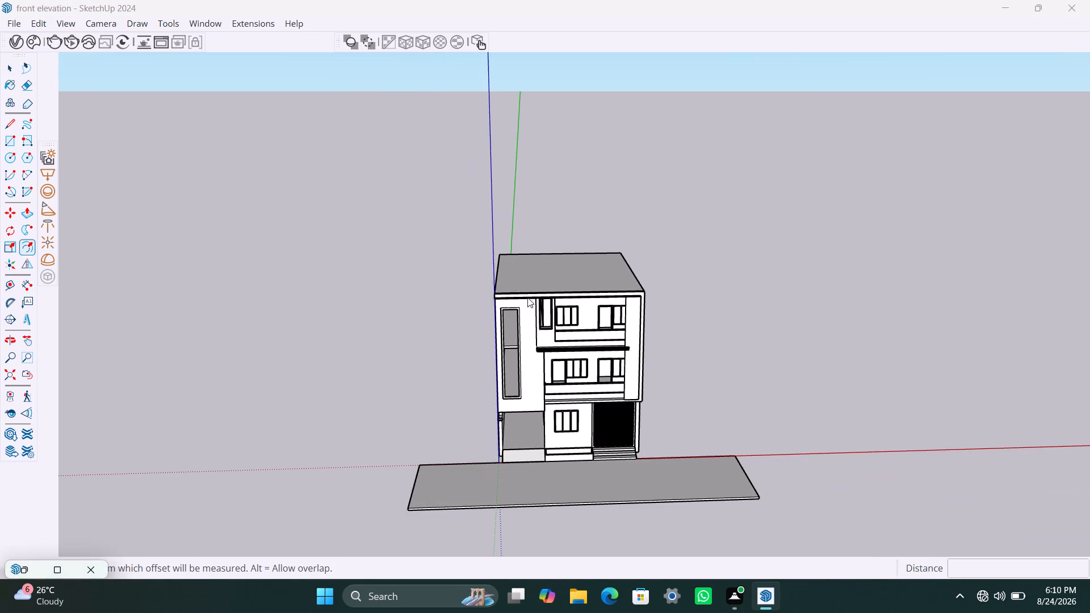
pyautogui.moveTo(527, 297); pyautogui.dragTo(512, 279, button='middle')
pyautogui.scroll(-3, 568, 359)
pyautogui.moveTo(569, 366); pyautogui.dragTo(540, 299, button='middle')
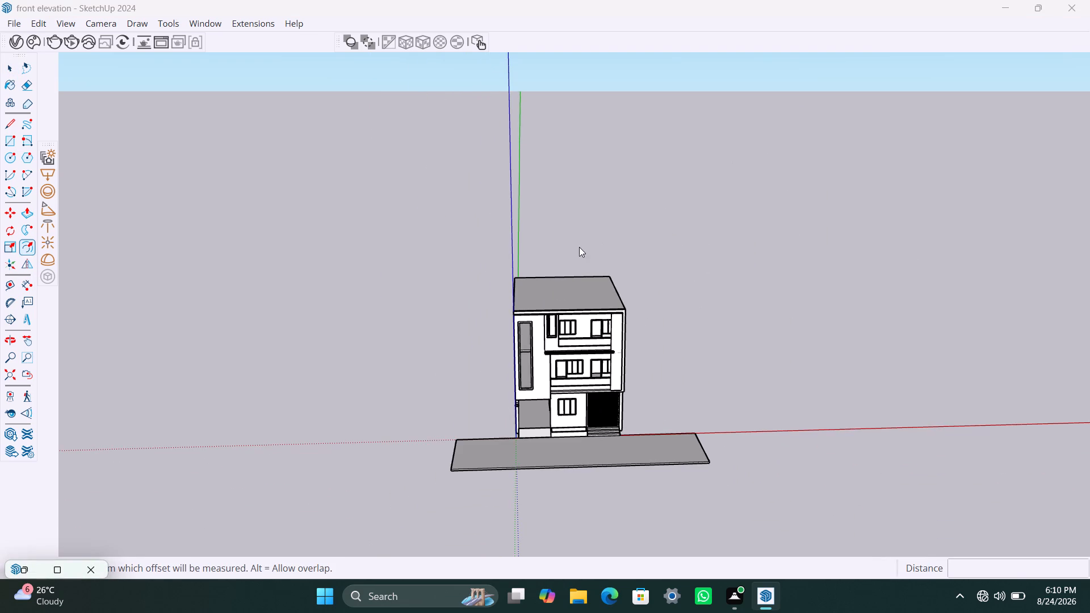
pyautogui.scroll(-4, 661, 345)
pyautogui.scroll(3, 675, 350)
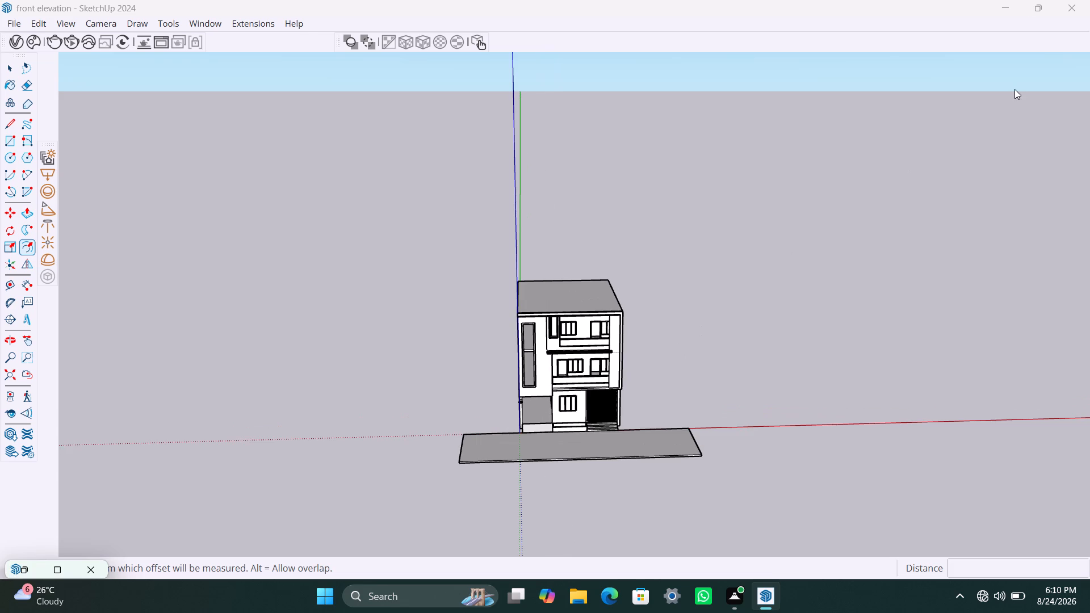
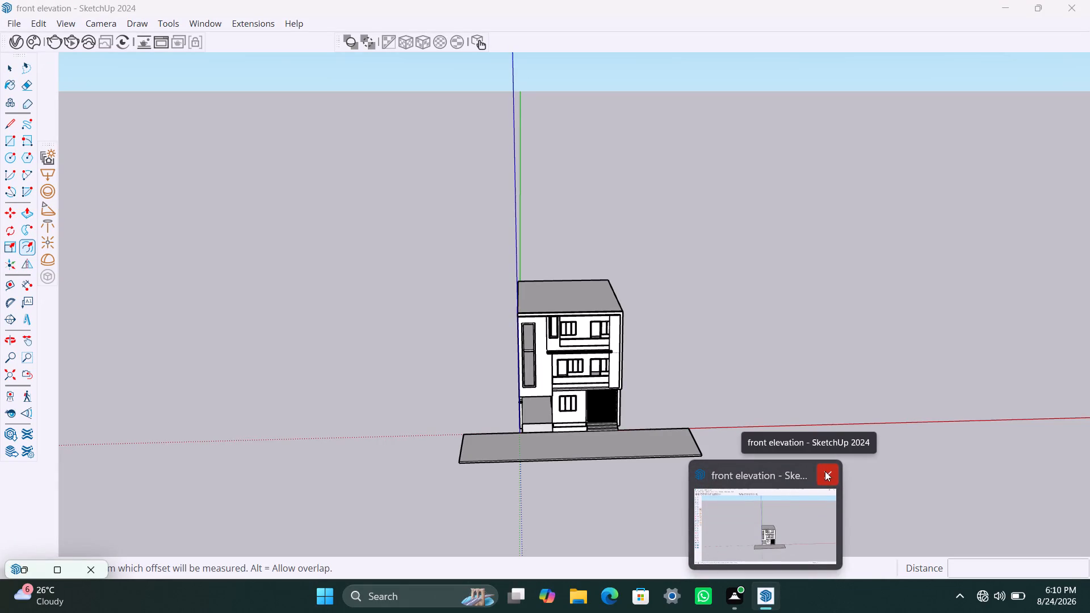
# Bring back the minimised 1001bit Panel divider dialog and close it without creating a panel.
pyautogui.click(825, 471)
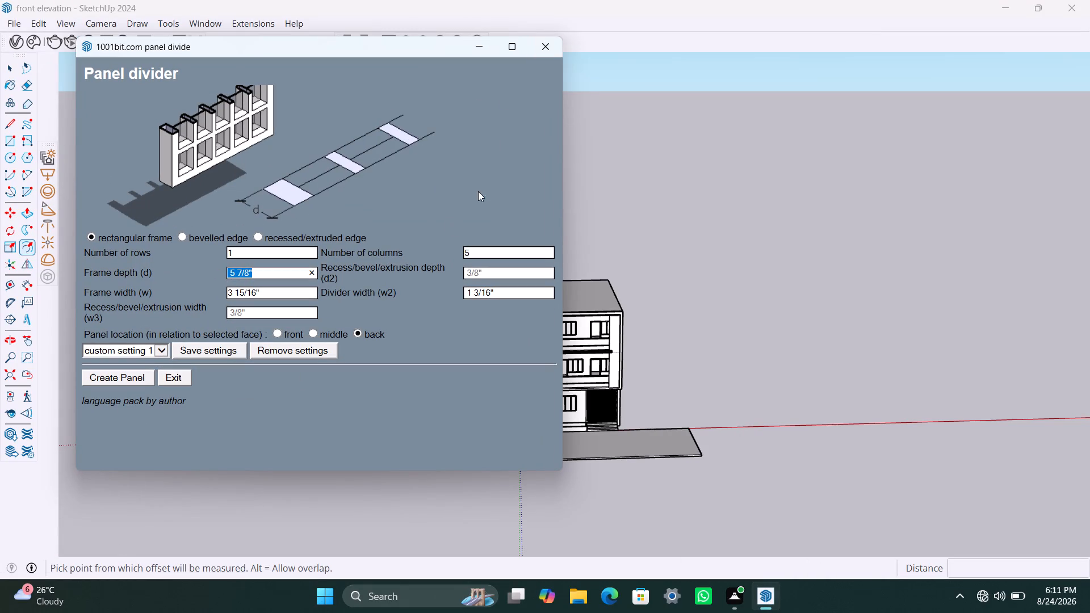
pyautogui.click(554, 47)
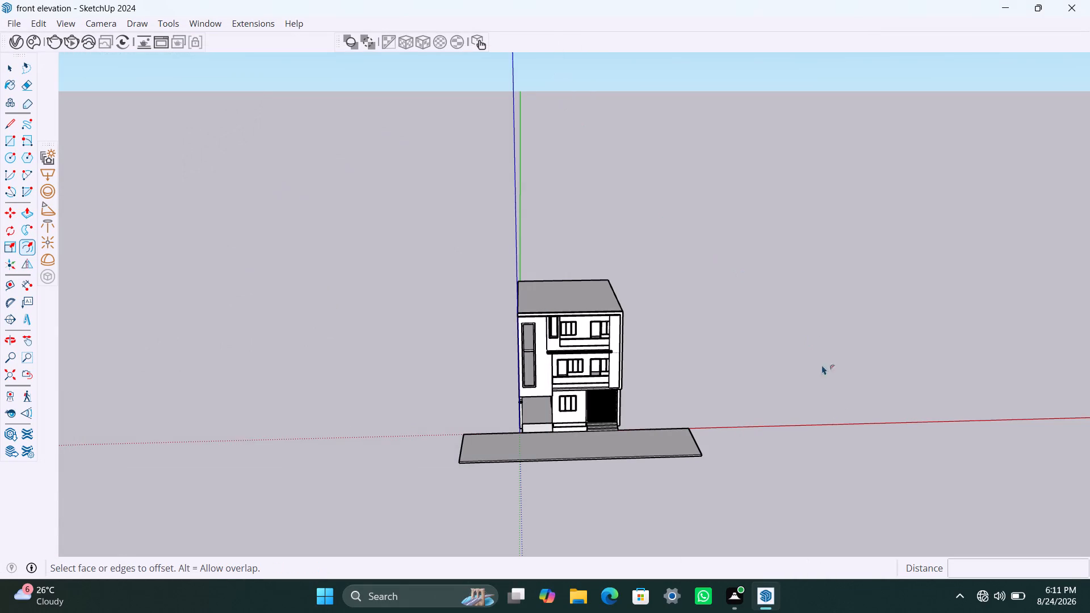
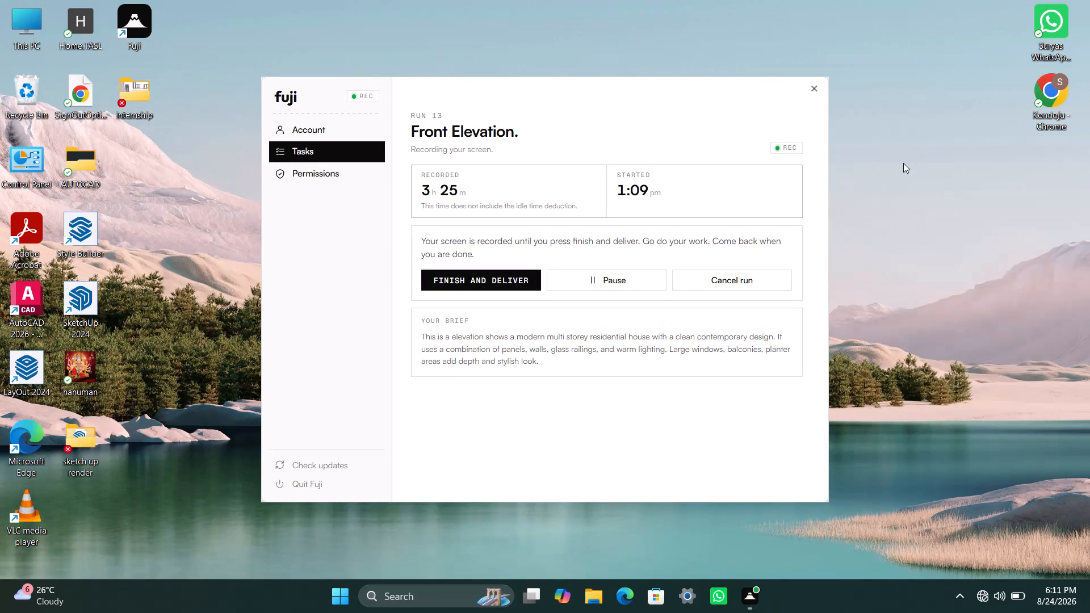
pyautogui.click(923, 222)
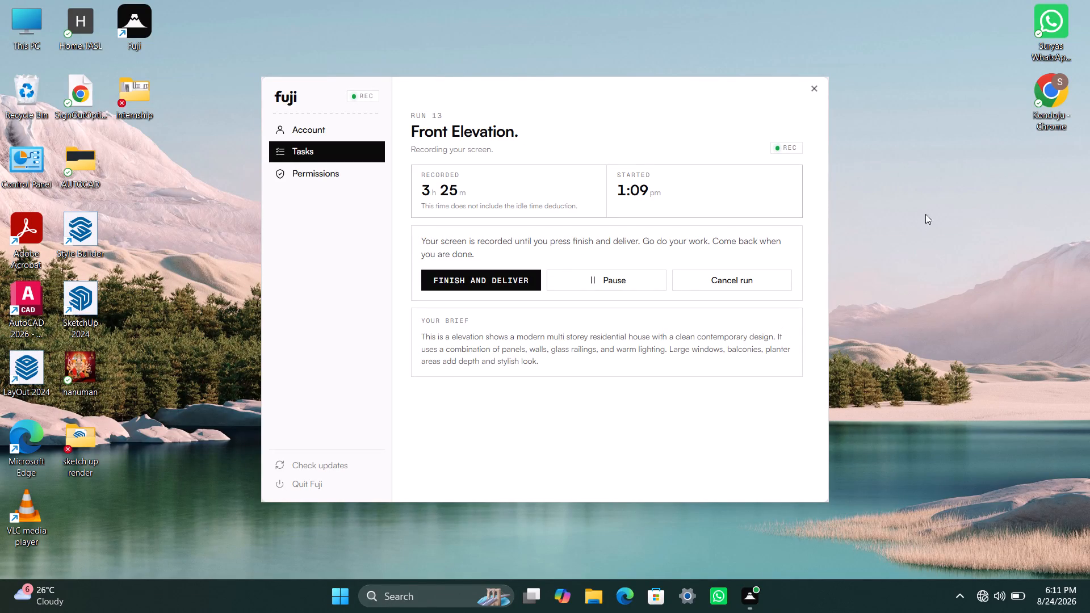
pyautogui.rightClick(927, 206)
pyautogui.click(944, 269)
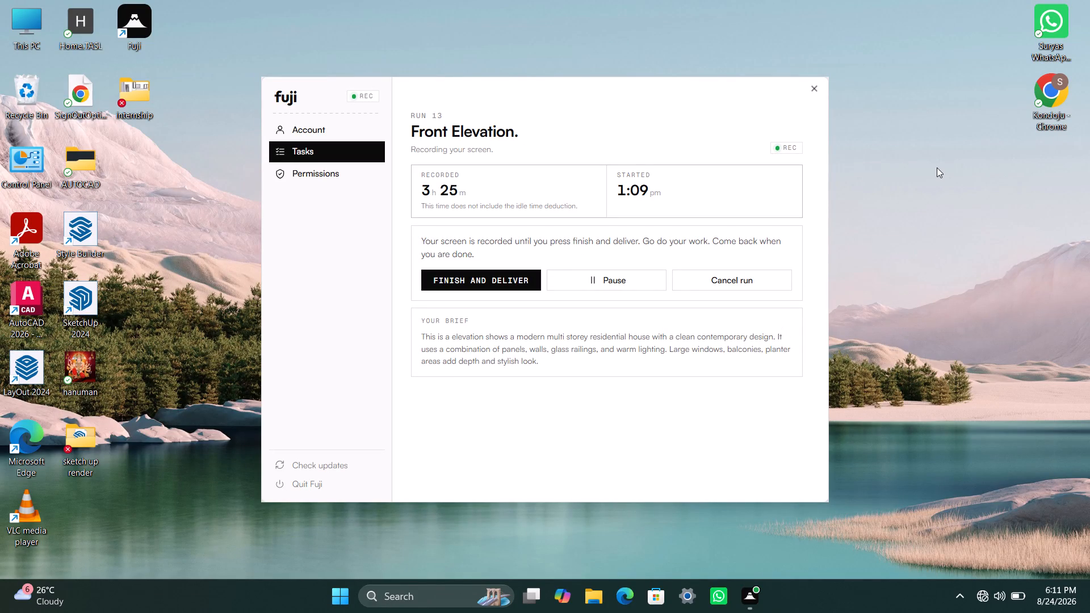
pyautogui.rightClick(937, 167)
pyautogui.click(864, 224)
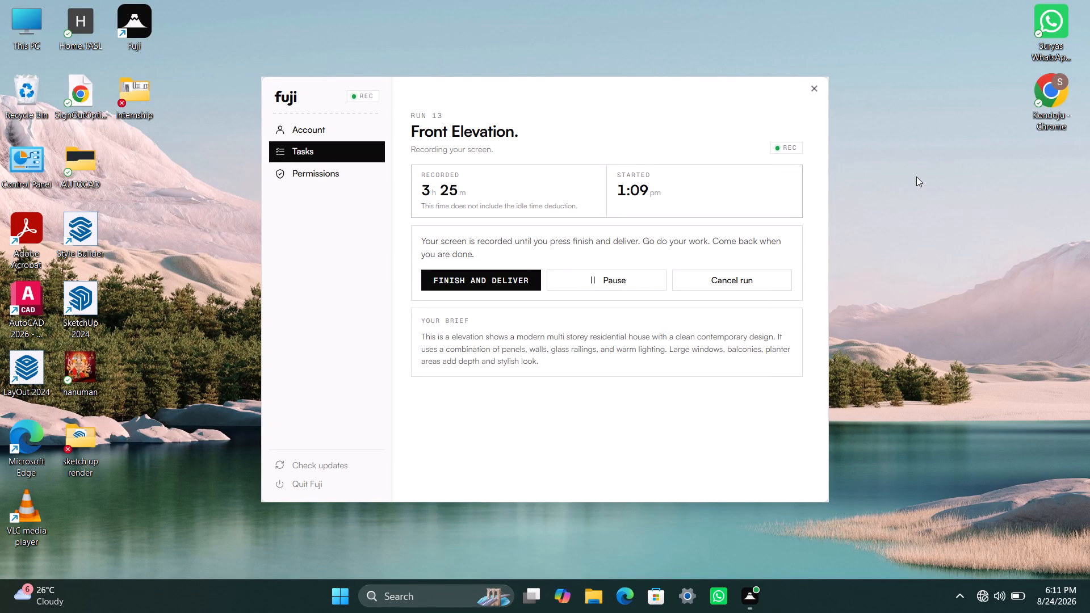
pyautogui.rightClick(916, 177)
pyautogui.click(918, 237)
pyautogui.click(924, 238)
# Launch SketchUp 2024 again from the desktop.
pyautogui.doubleClick(86, 303)
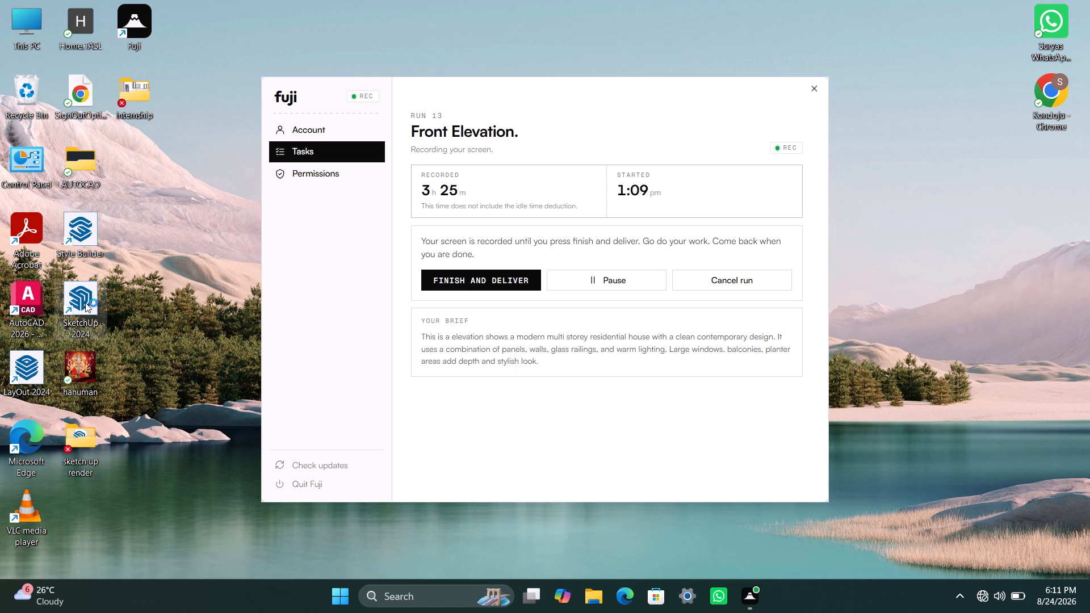
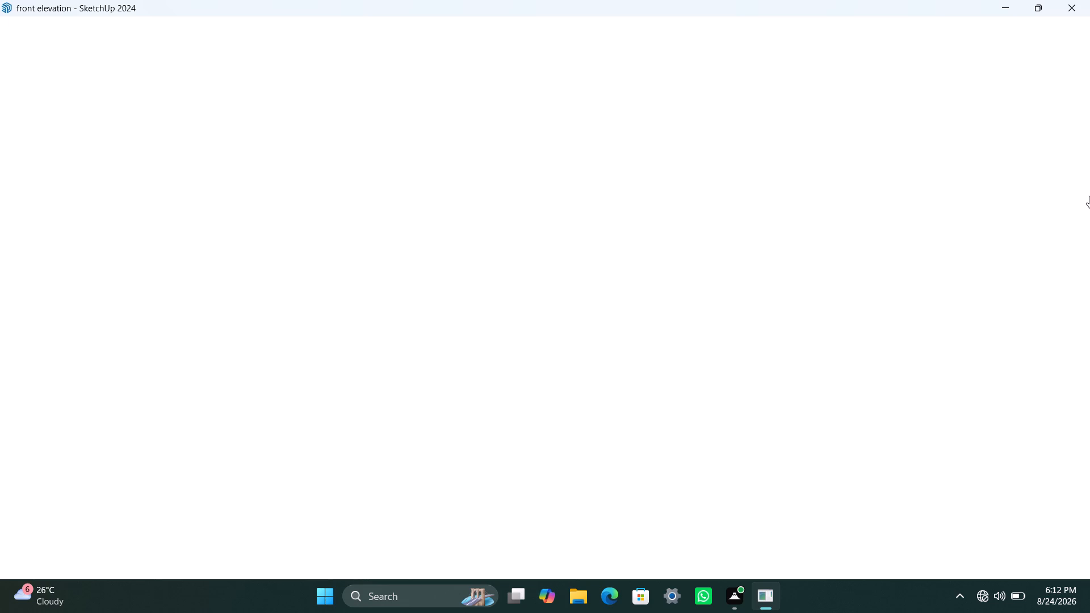
# Close the blank, frozen front elevation window, choosing to close the program rather than wait for it.
pyautogui.click(1070, 7)
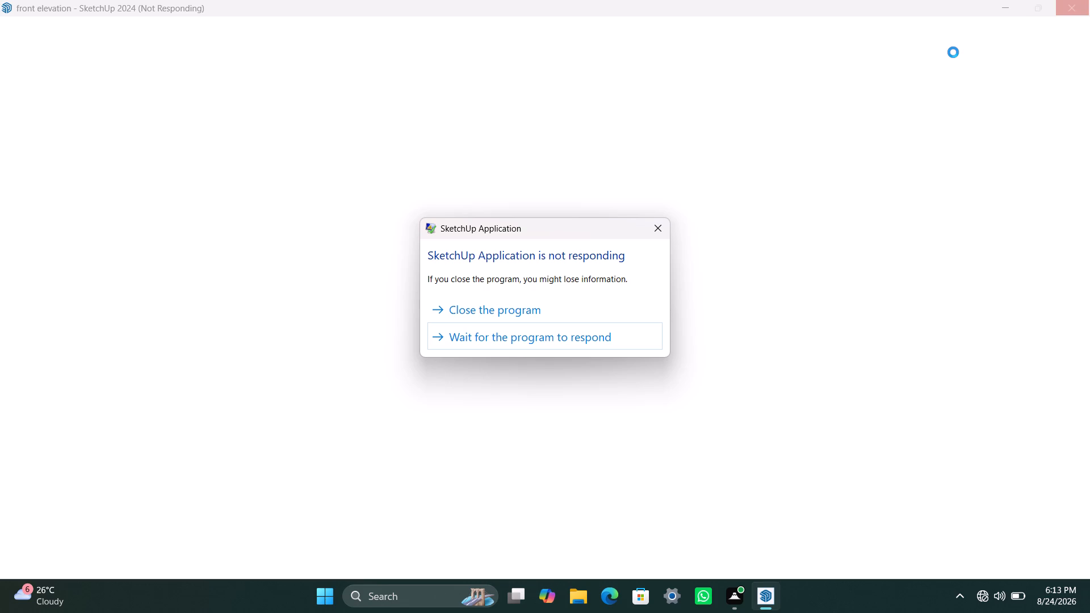
pyautogui.click(478, 306)
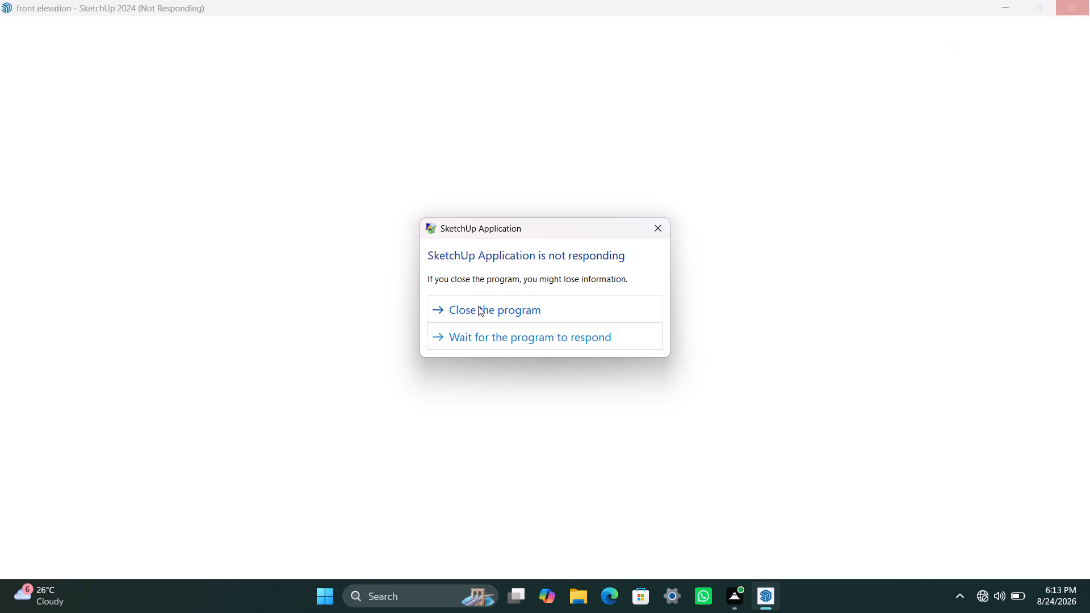
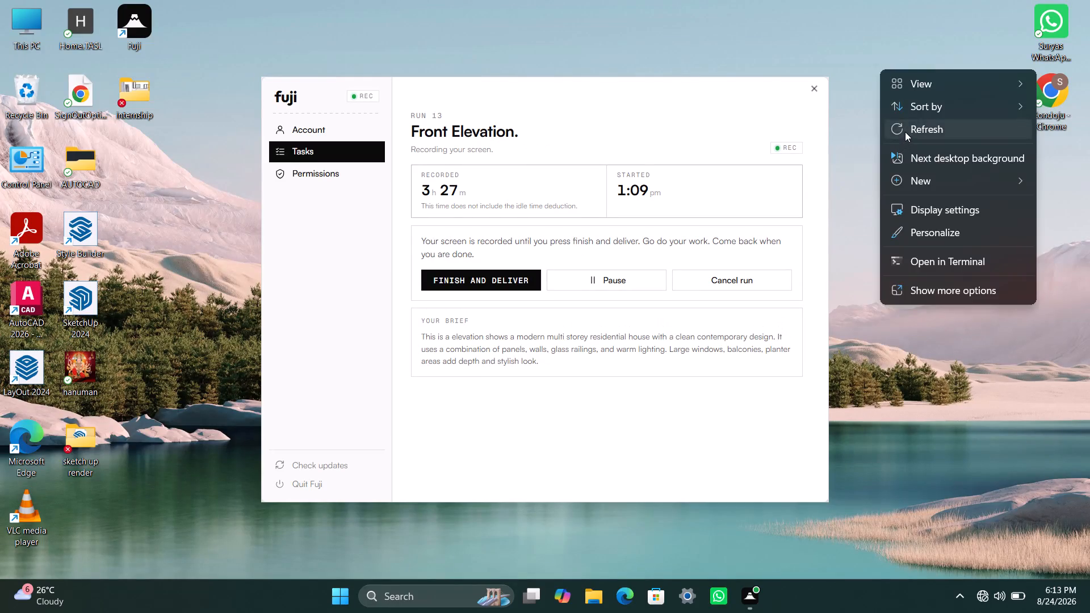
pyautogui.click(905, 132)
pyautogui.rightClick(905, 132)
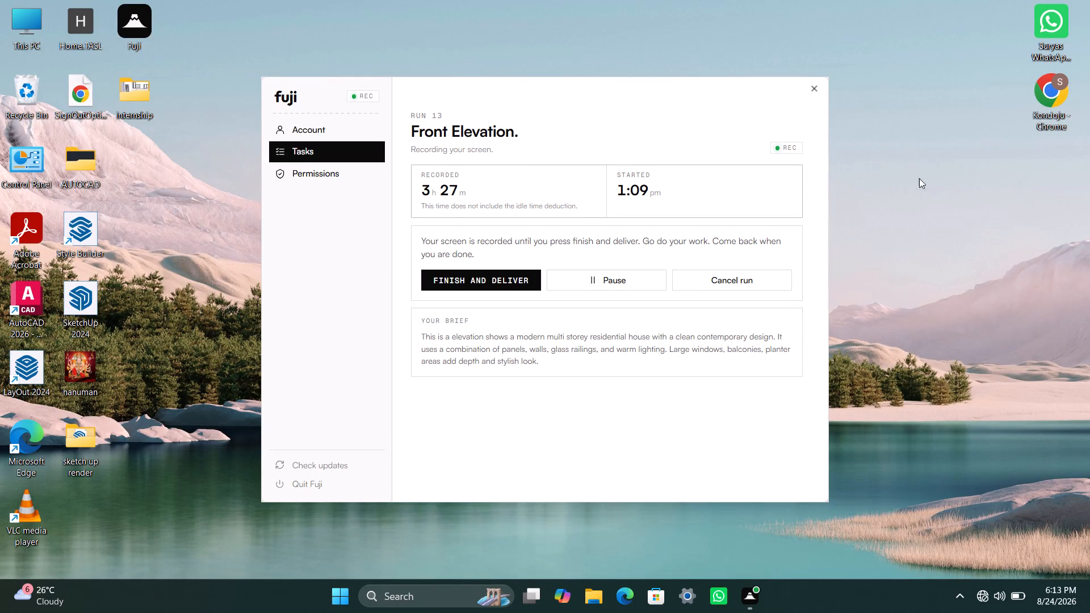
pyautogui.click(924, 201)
# Launch SketchUp 2024 again from the desktop.
pyautogui.doubleClick(89, 299)
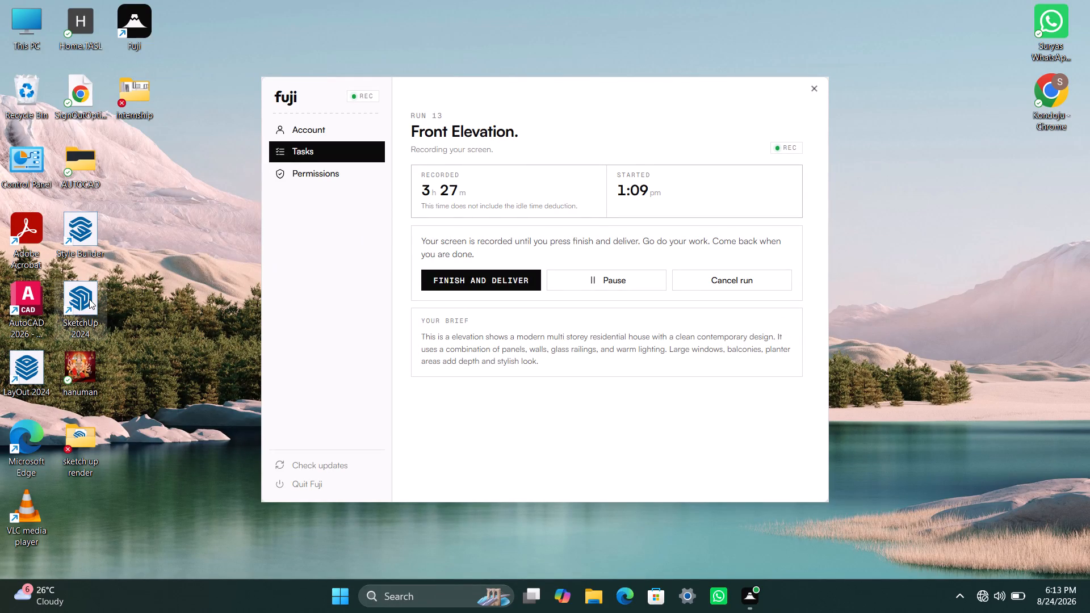
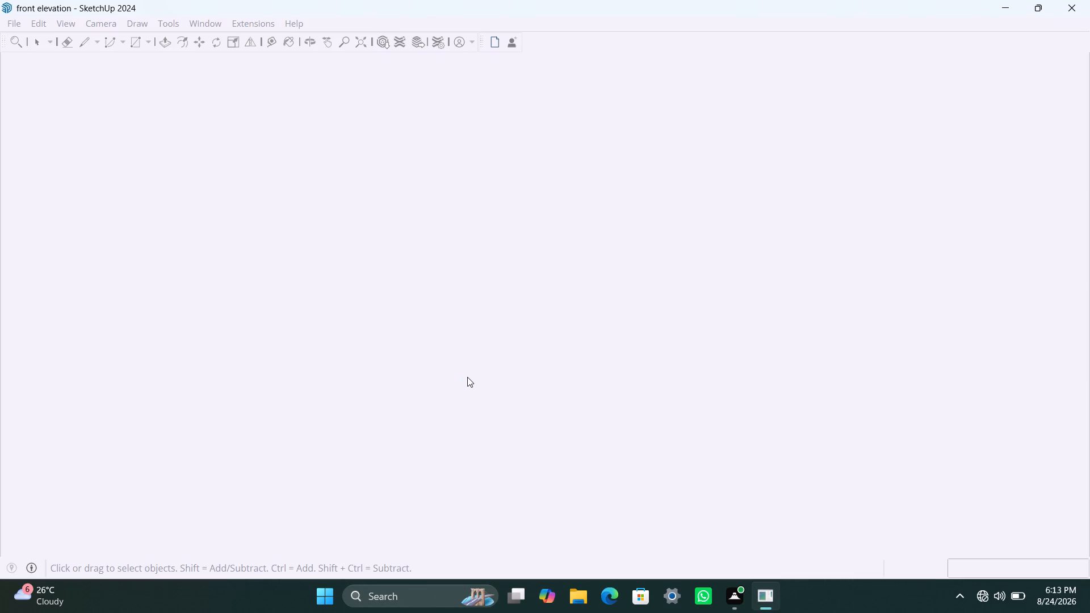
# Measure the height of the tall stairwell window's frame with the Dimension tool, without placing a dimension.
pyautogui.scroll(-5, 414, 381)
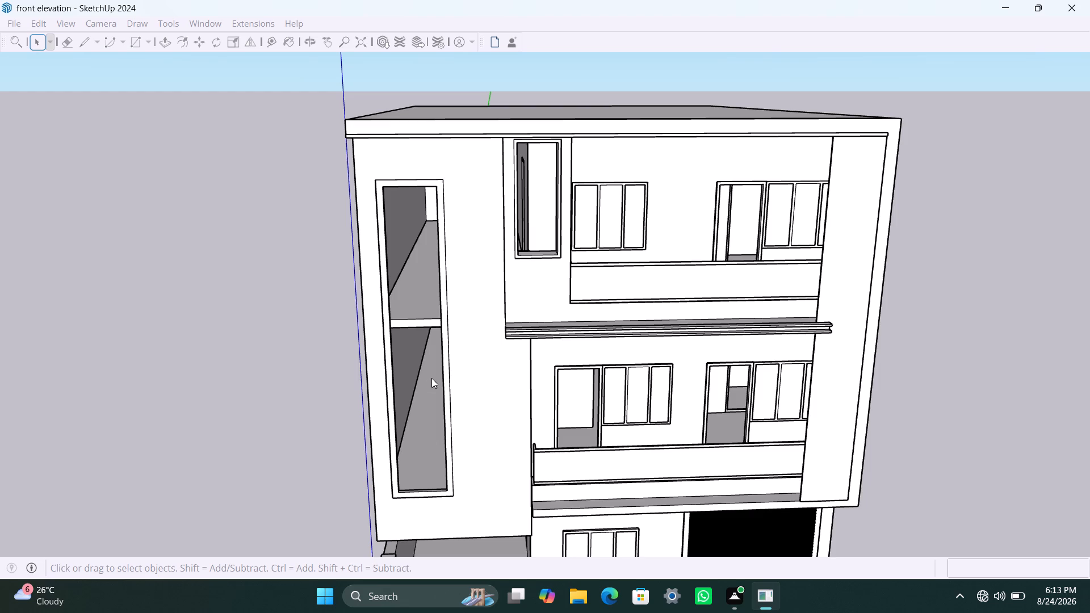
pyautogui.scroll(-1, 441, 376)
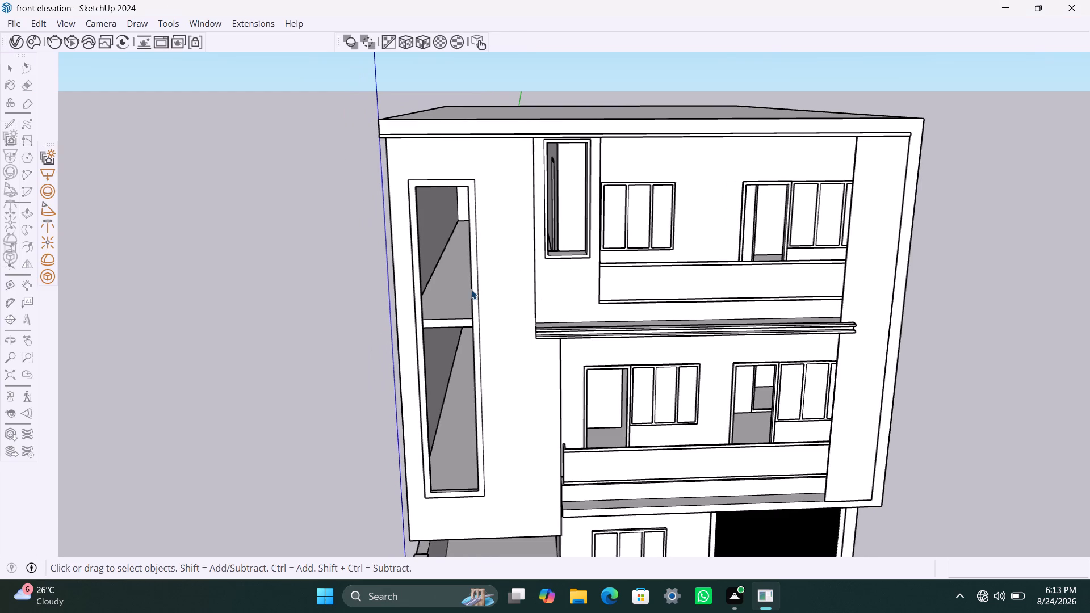
pyautogui.scroll(-6, 334, 332)
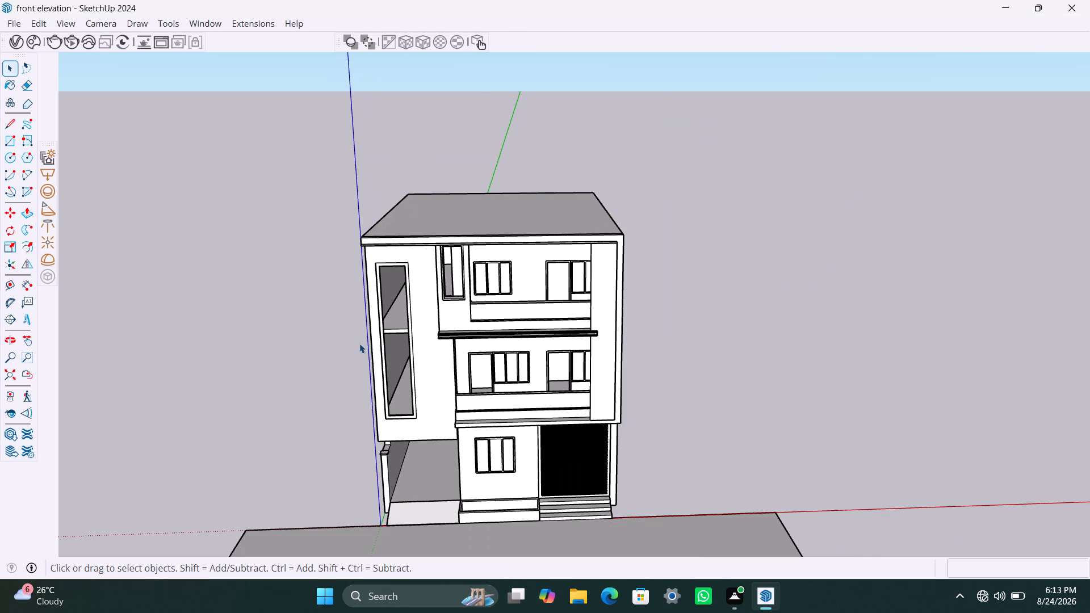
pyautogui.moveTo(392, 360); pyautogui.dragTo(380, 310, button='middle')
pyautogui.scroll(6, 372, 372)
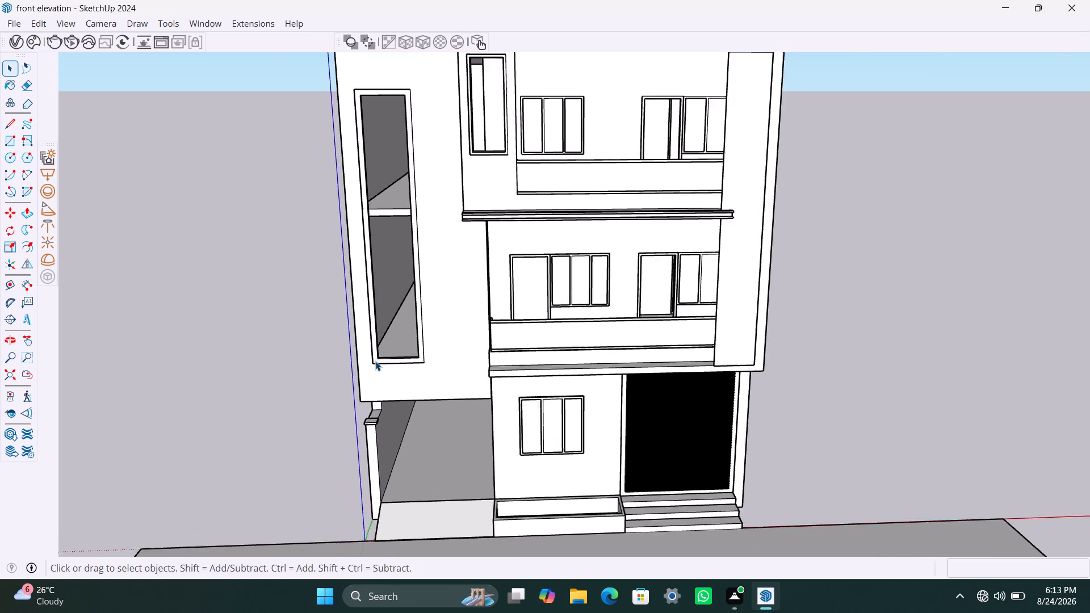
pyautogui.scroll(2, 375, 361)
pyautogui.press('d')
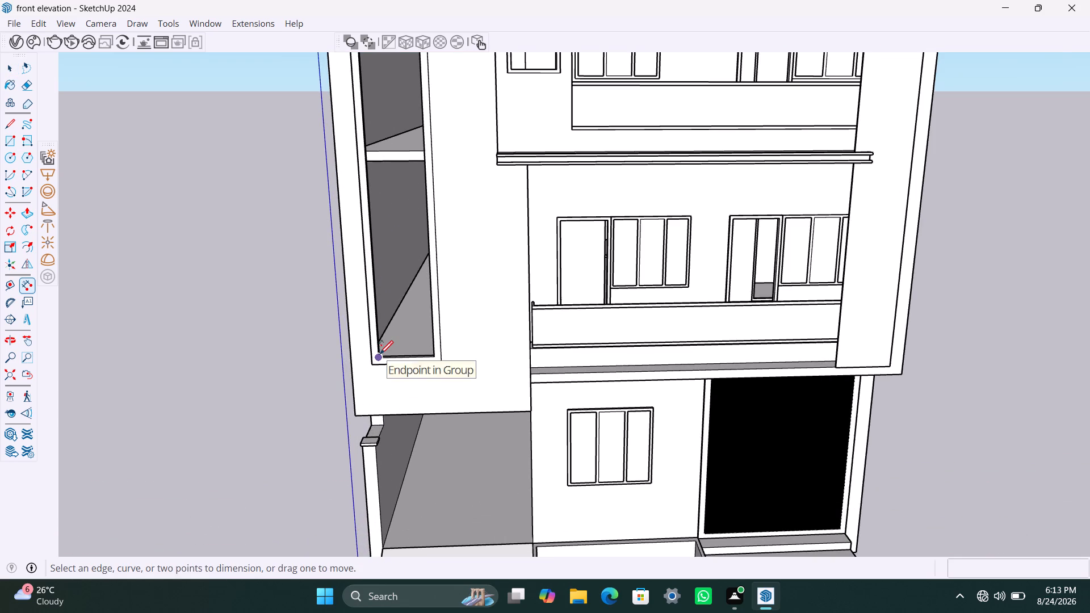
pyautogui.click(370, 366)
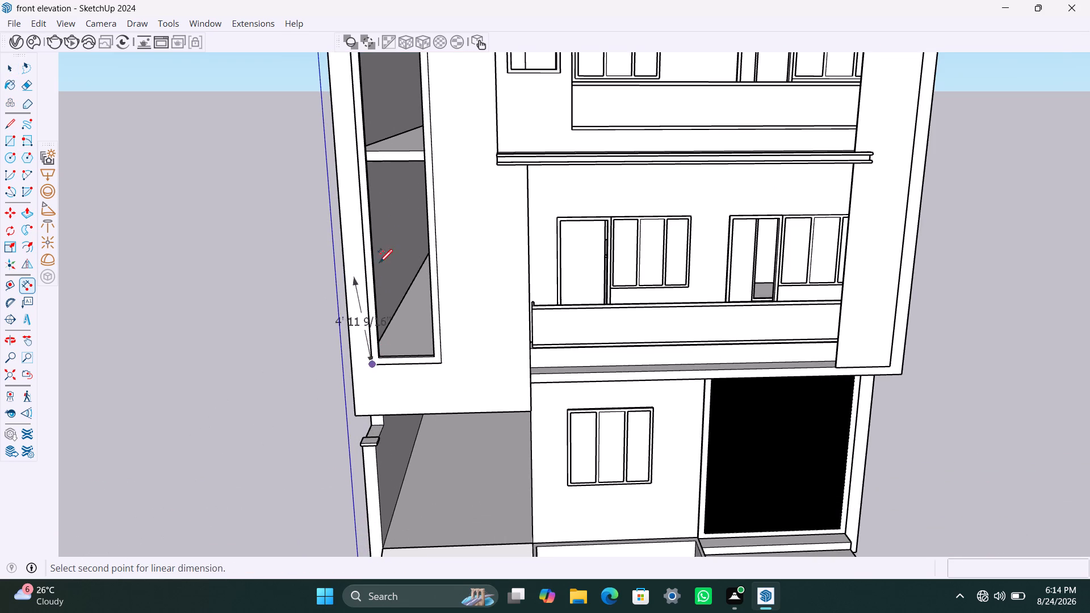
pyautogui.scroll(-3, 378, 250)
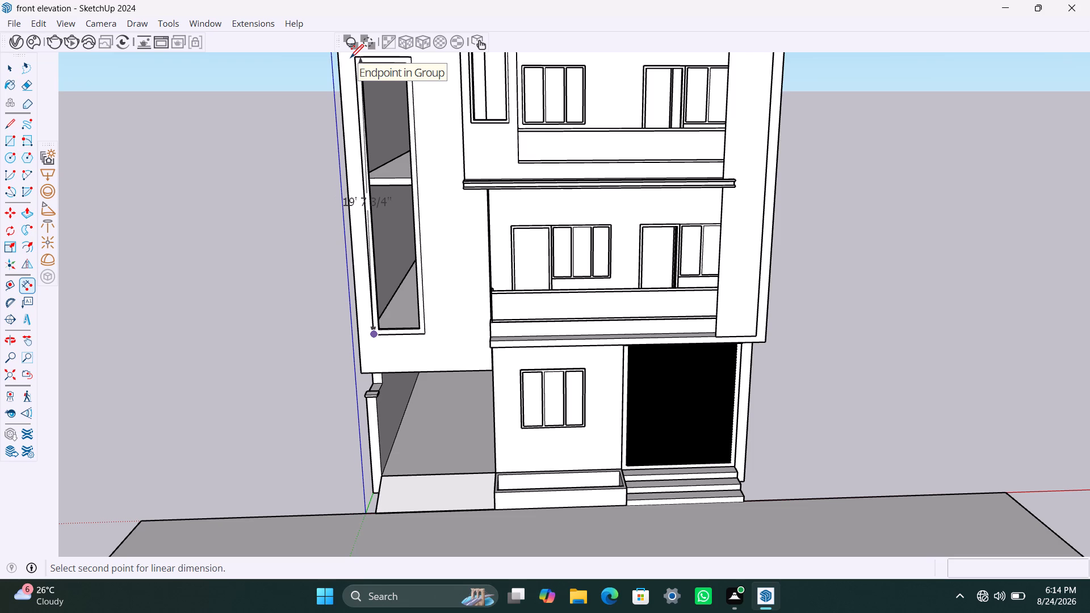
pyautogui.keyDown('shift'); pyautogui.moveTo(350, 57); pyautogui.dragTo(349, 64, button='middle'); pyautogui.keyUp('shift')
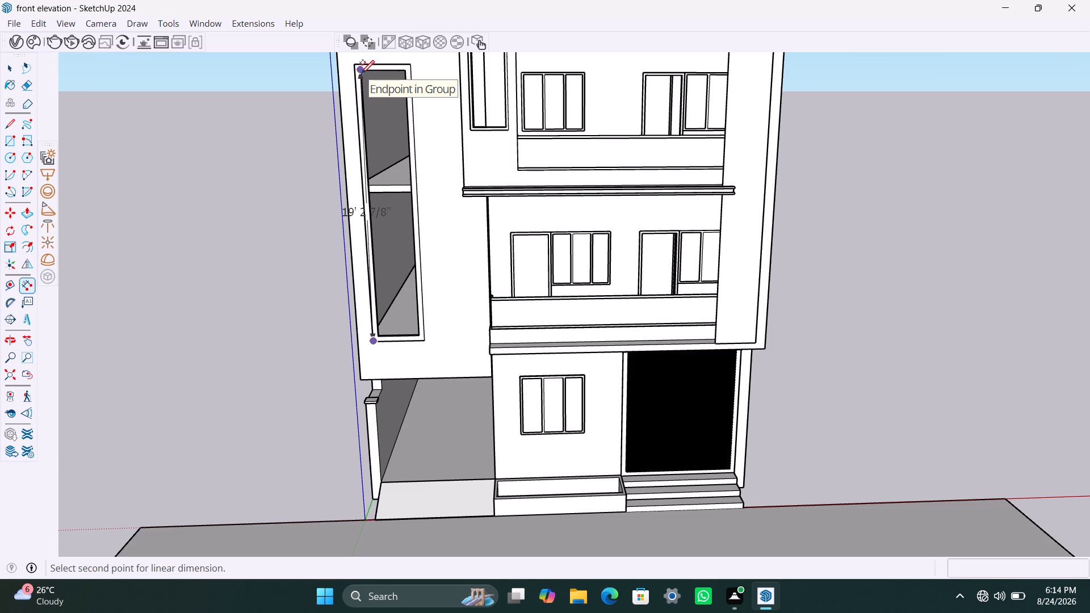
pyautogui.press('Escape')
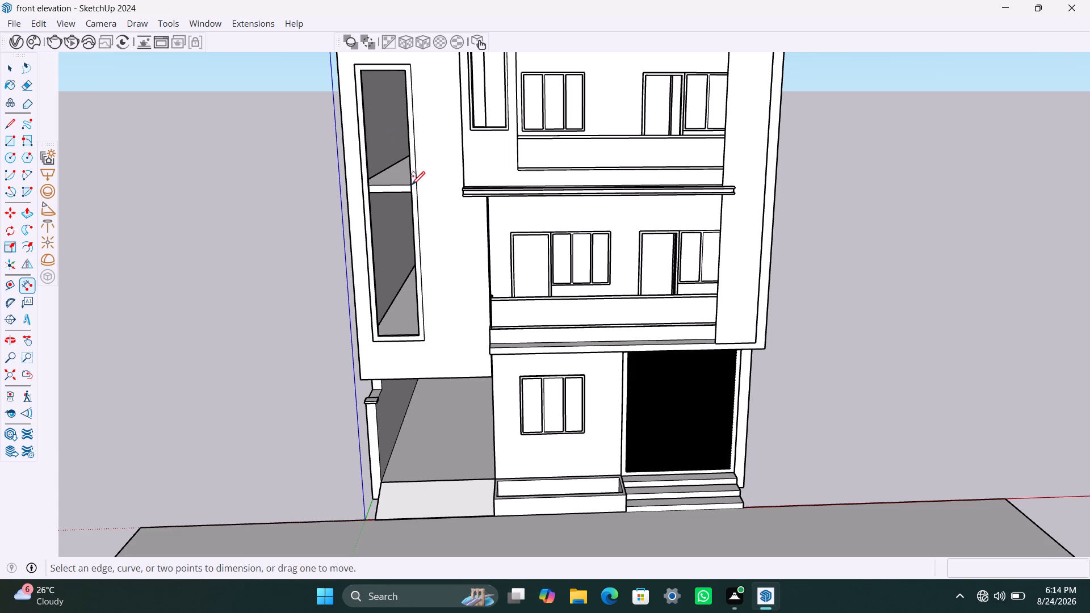
pyautogui.press('space')
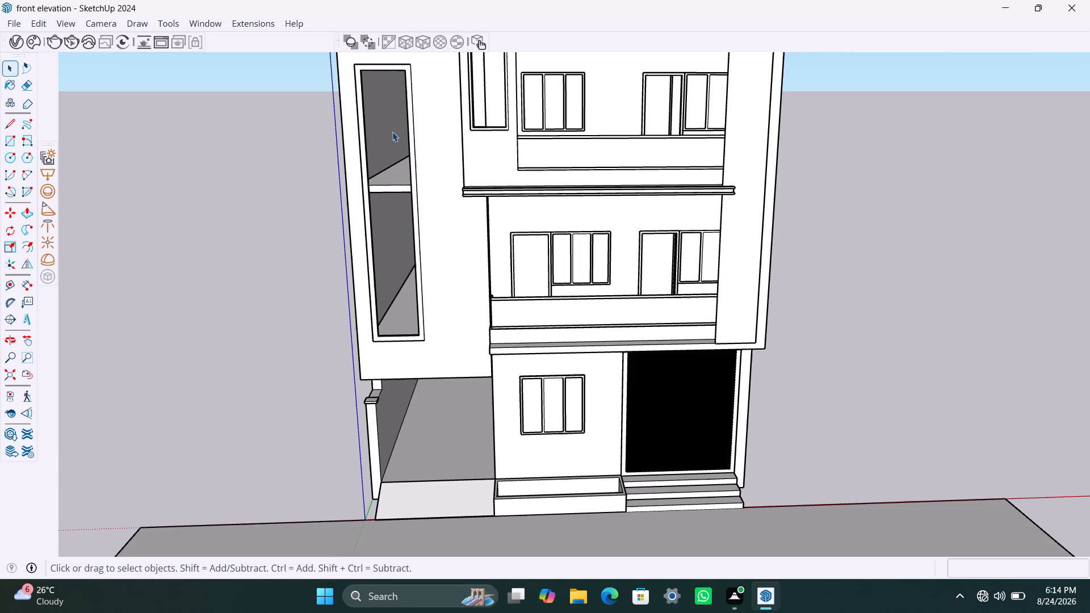
# Show the 1001bit pro extension's tools.
pyautogui.rightClick(559, 21)
pyautogui.click(606, 11)
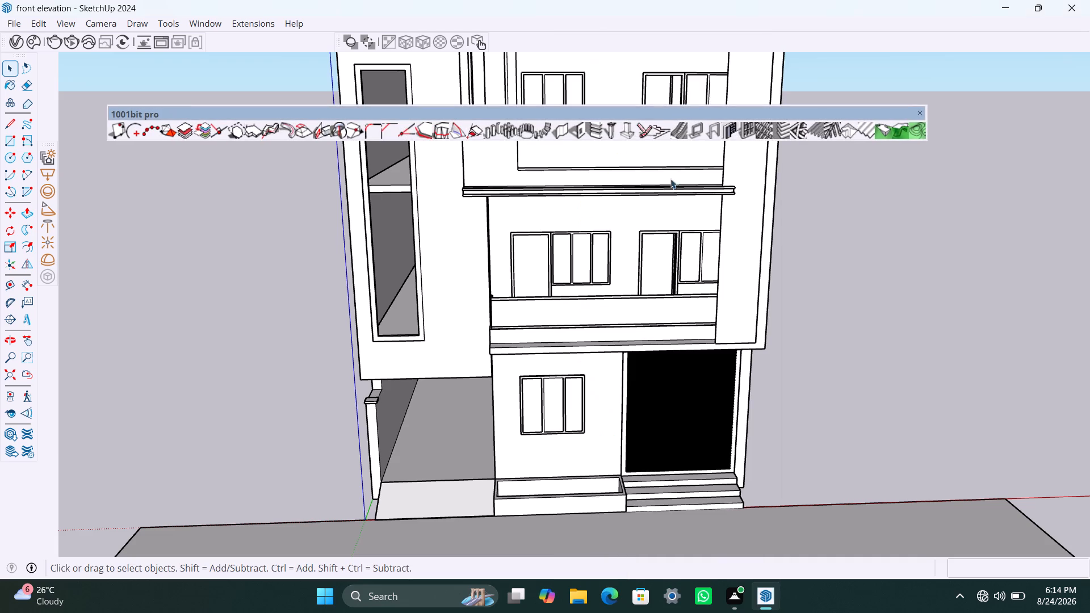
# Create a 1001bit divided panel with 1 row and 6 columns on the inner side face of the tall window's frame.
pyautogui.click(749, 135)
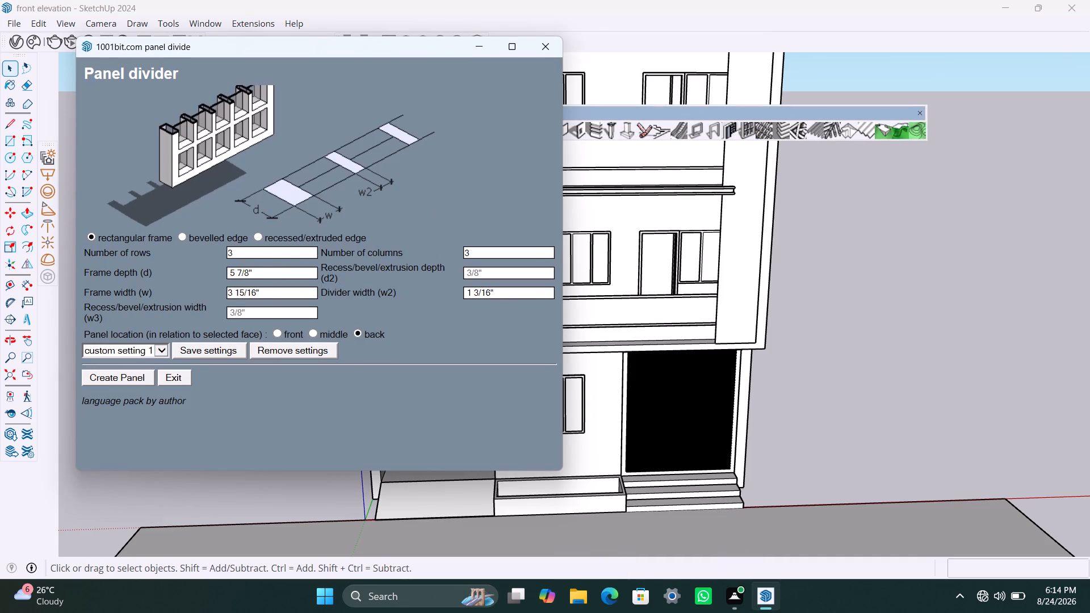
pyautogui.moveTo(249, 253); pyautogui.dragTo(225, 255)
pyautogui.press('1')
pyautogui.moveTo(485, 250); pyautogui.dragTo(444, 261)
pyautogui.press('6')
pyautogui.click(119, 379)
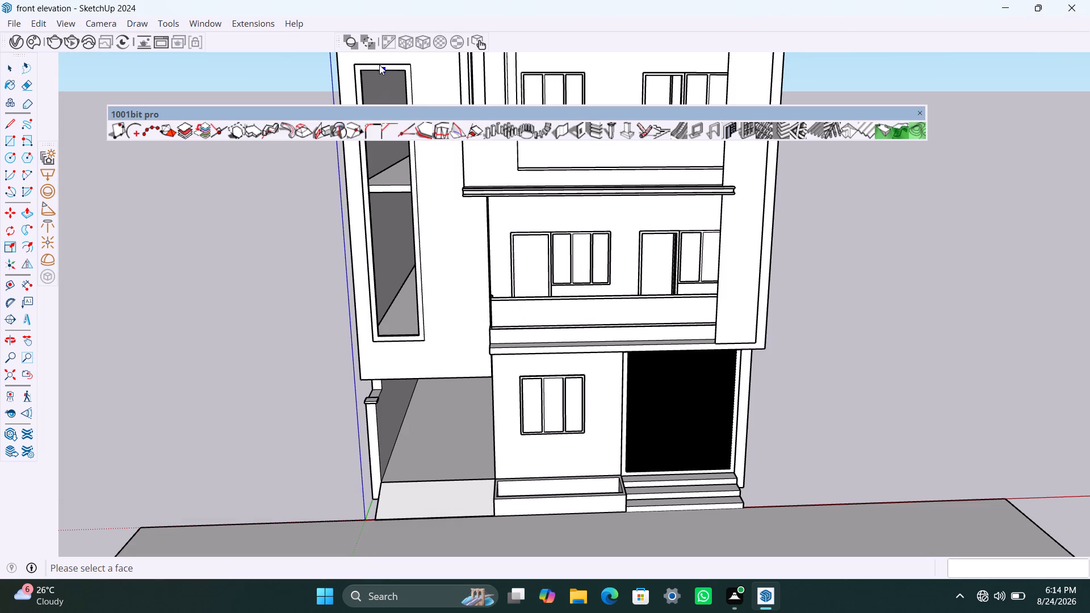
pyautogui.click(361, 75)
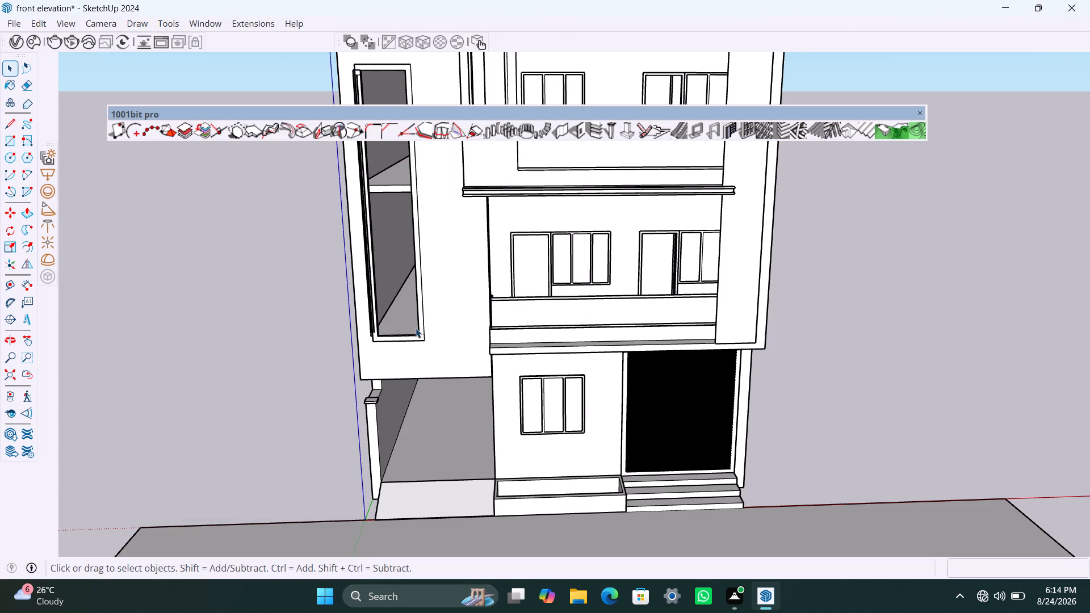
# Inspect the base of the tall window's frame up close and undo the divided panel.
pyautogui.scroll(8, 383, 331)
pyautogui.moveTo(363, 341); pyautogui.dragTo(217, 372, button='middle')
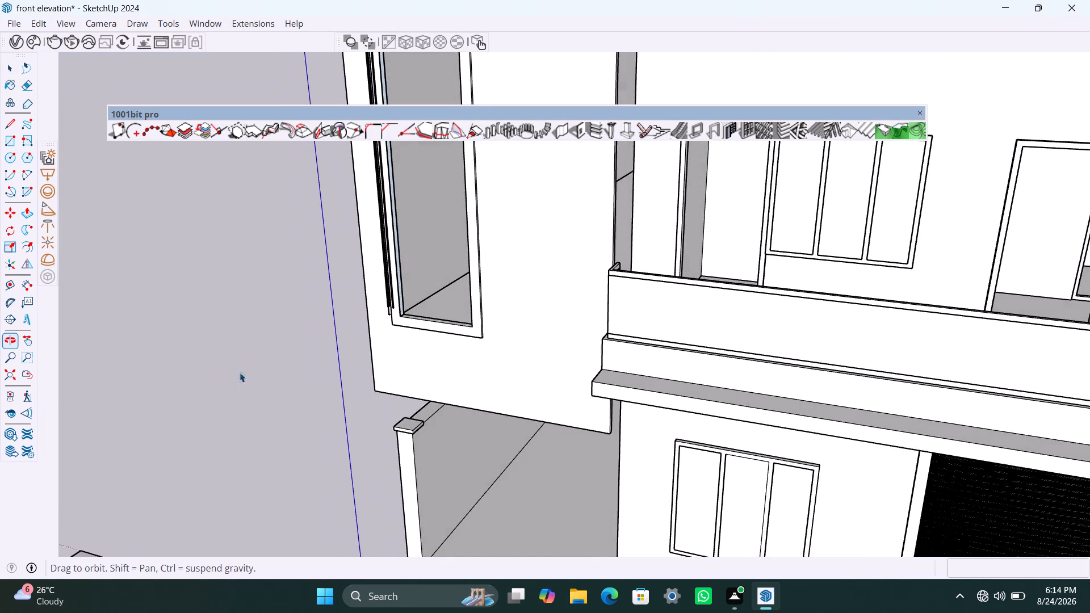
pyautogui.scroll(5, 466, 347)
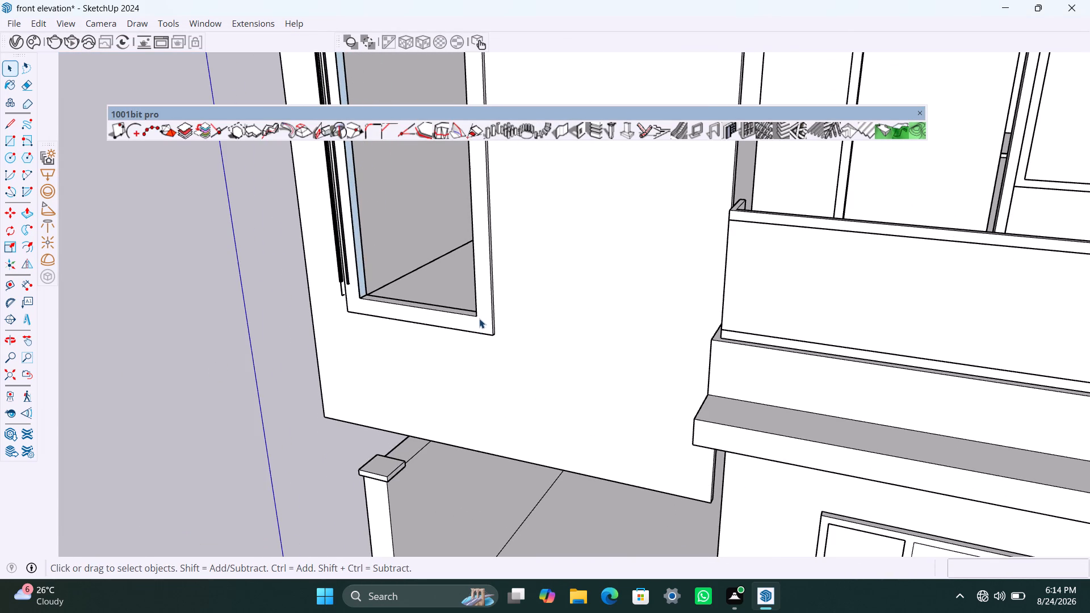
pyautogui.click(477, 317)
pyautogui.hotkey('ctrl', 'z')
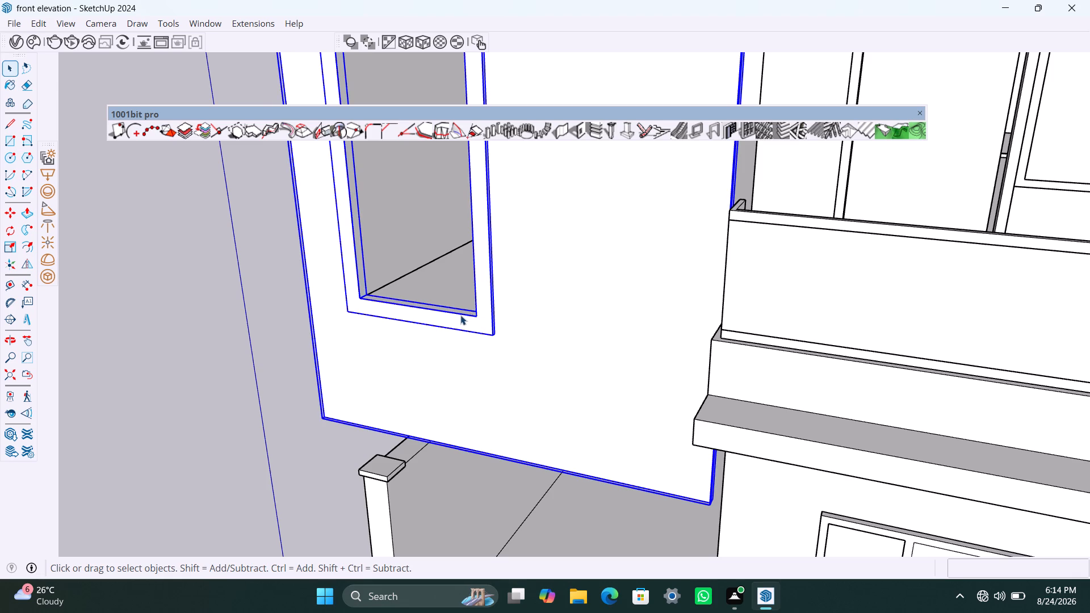
# Open the tall window's wall group, select the frame's front face, and start Panel divider with a frame depth of 19'.
pyautogui.doubleClick(460, 319)
pyautogui.click(455, 320)
pyautogui.scroll(-8, 442, 318)
pyautogui.moveTo(429, 328); pyautogui.dragTo(513, 351, button='middle')
pyautogui.scroll(-5, 483, 311)
pyautogui.moveTo(438, 345); pyautogui.dragTo(538, 360, button='middle')
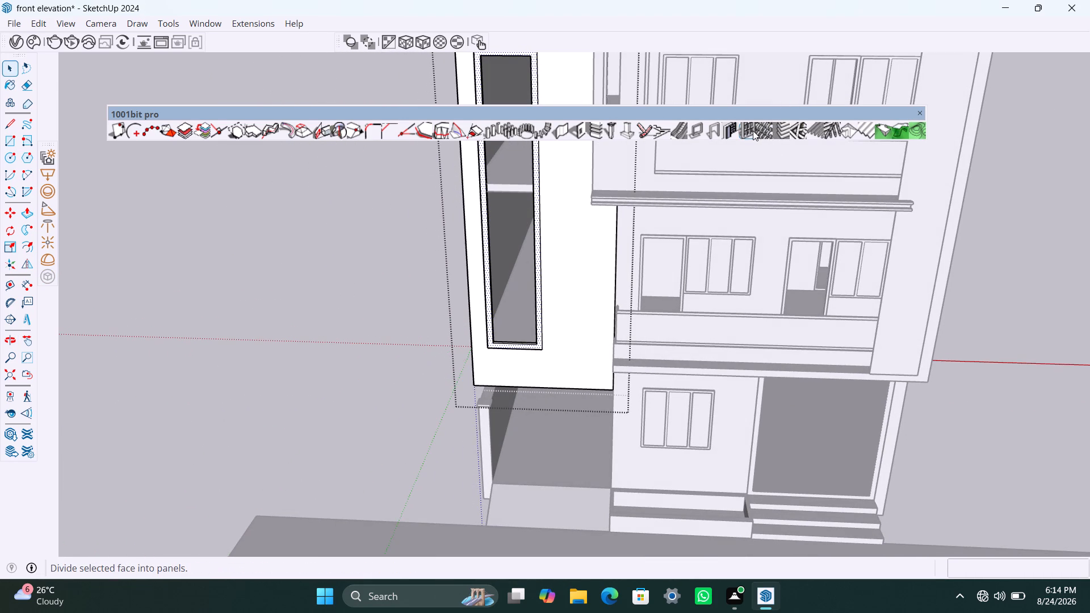
pyautogui.click(753, 131)
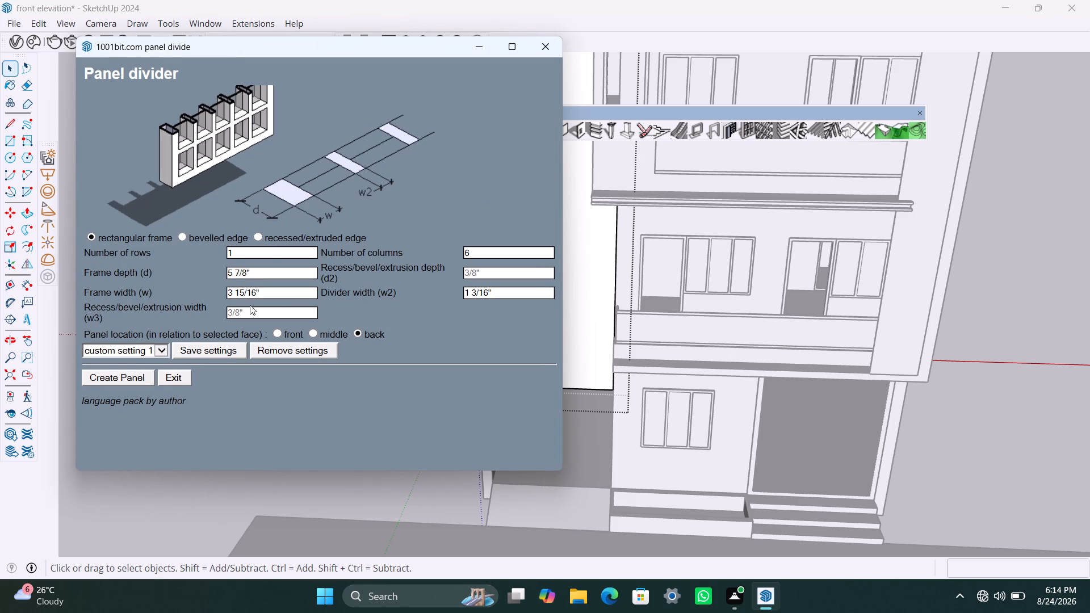
pyautogui.moveTo(261, 274); pyautogui.dragTo(210, 279)
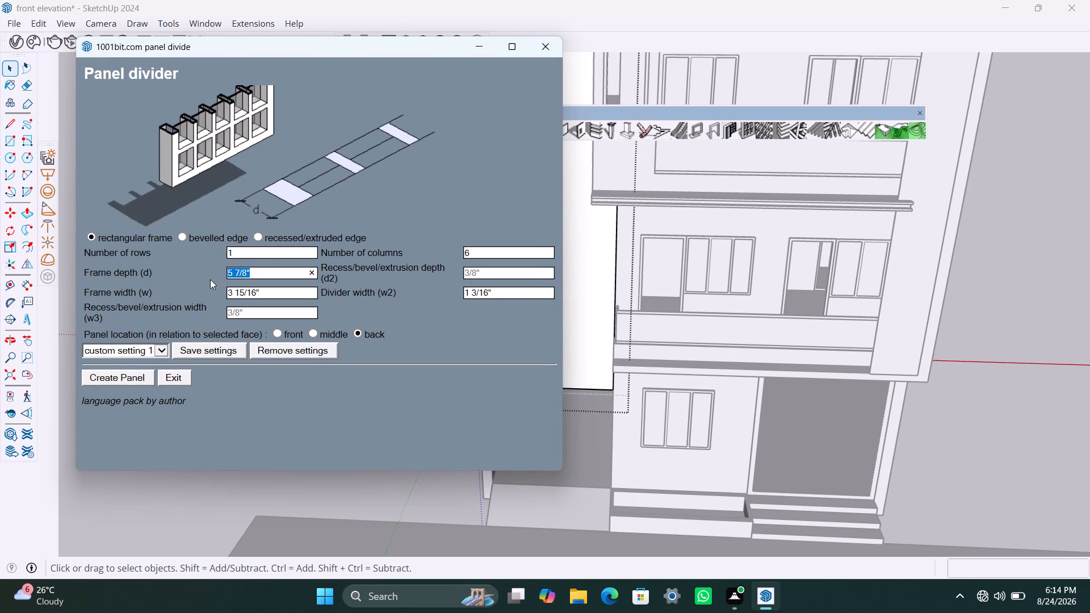
pyautogui.moveTo(210, 279); pyautogui.dragTo(209, 279)
pyautogui.press('1')
pyautogui.write("9'")
pyautogui.press('Return')
pyautogui.moveTo(257, 271); pyautogui.dragTo(218, 272)
pyautogui.moveTo(218, 272); pyautogui.dragTo(204, 275)
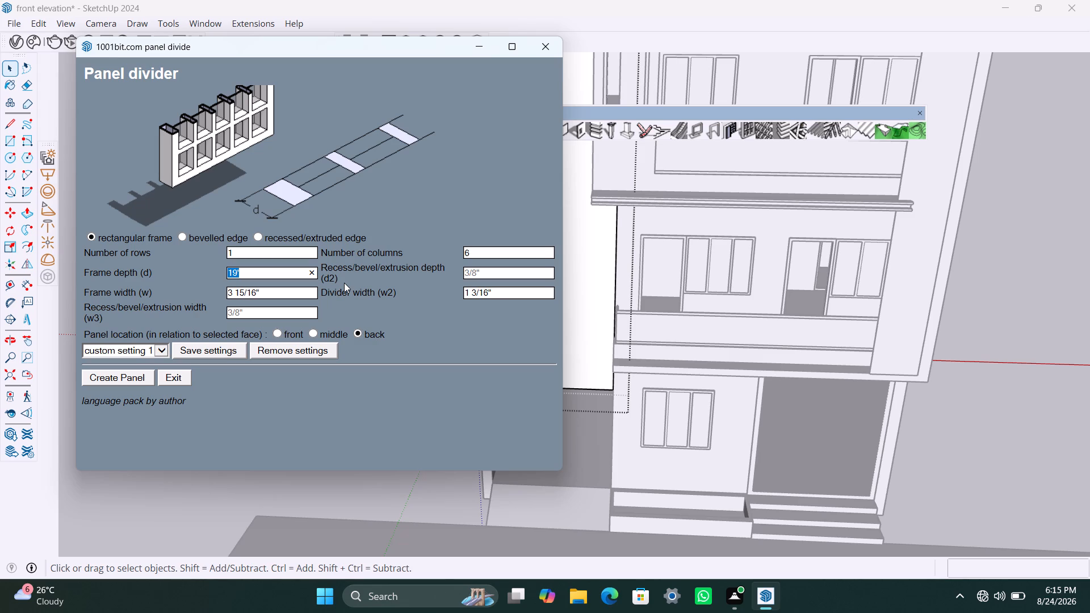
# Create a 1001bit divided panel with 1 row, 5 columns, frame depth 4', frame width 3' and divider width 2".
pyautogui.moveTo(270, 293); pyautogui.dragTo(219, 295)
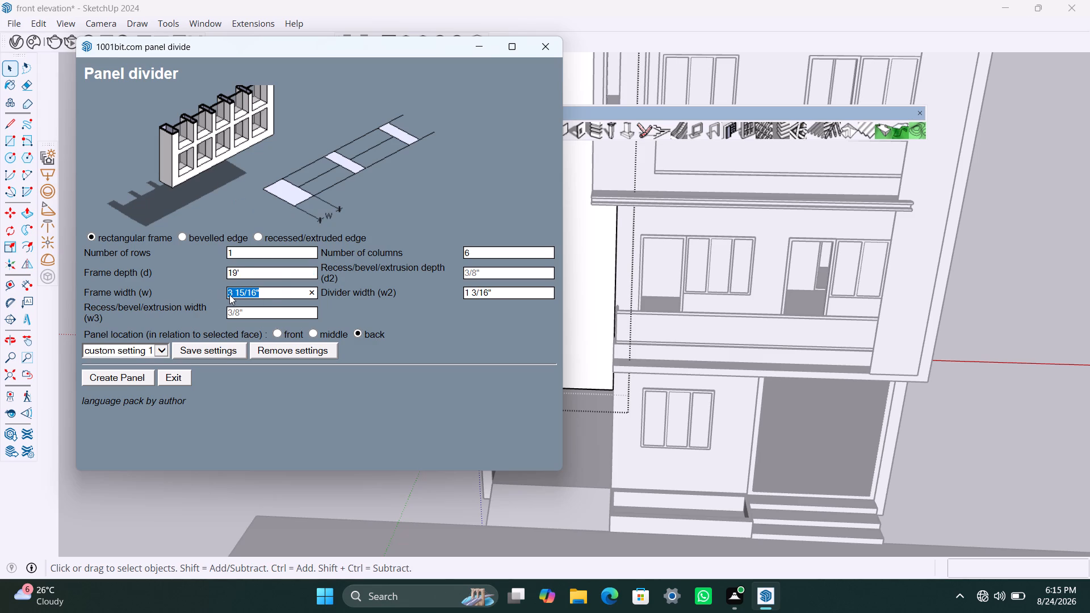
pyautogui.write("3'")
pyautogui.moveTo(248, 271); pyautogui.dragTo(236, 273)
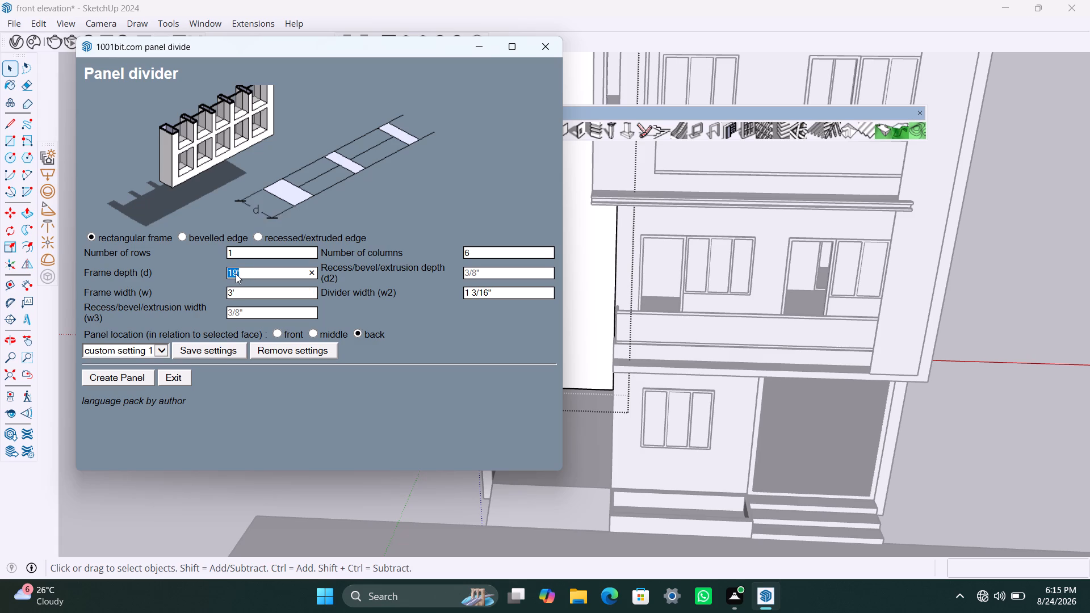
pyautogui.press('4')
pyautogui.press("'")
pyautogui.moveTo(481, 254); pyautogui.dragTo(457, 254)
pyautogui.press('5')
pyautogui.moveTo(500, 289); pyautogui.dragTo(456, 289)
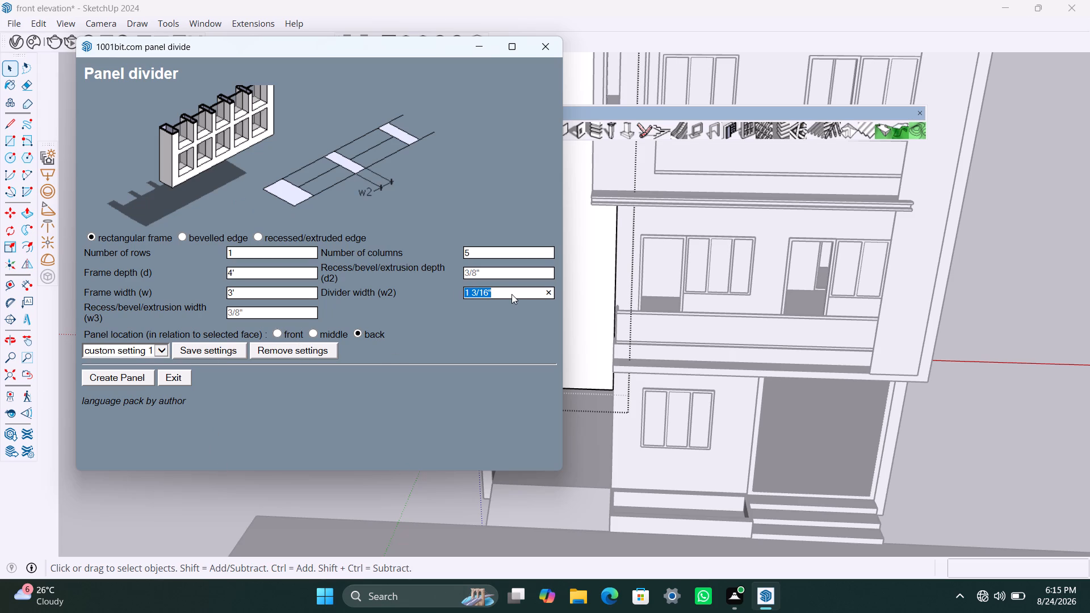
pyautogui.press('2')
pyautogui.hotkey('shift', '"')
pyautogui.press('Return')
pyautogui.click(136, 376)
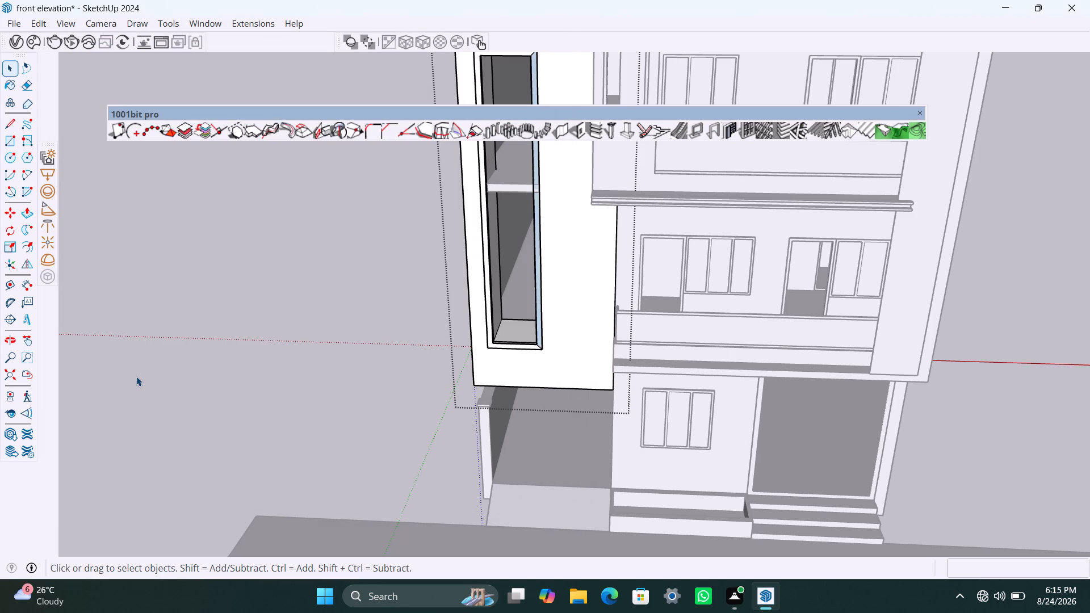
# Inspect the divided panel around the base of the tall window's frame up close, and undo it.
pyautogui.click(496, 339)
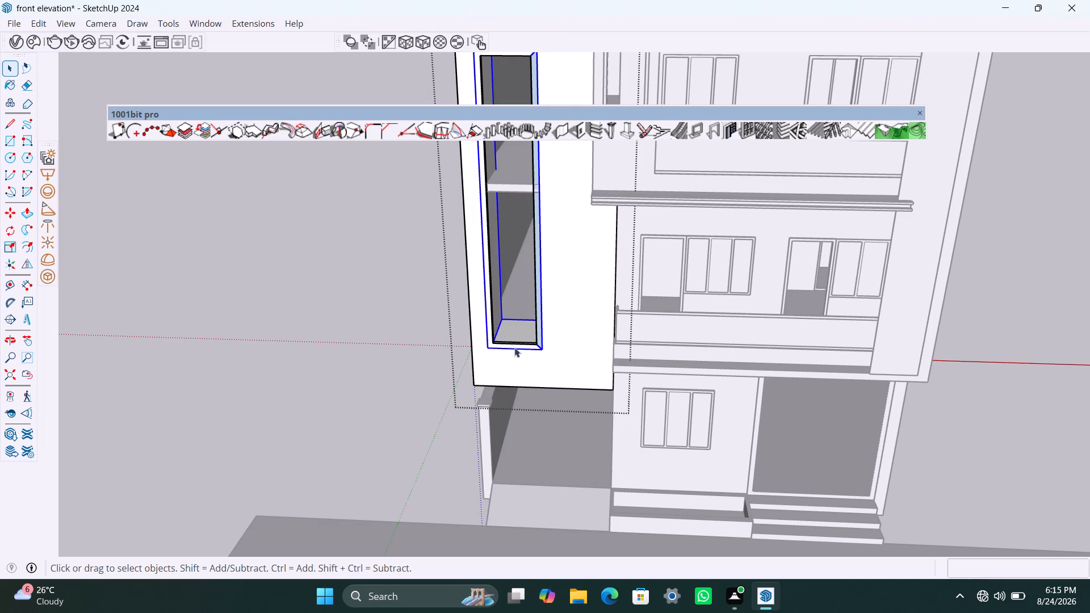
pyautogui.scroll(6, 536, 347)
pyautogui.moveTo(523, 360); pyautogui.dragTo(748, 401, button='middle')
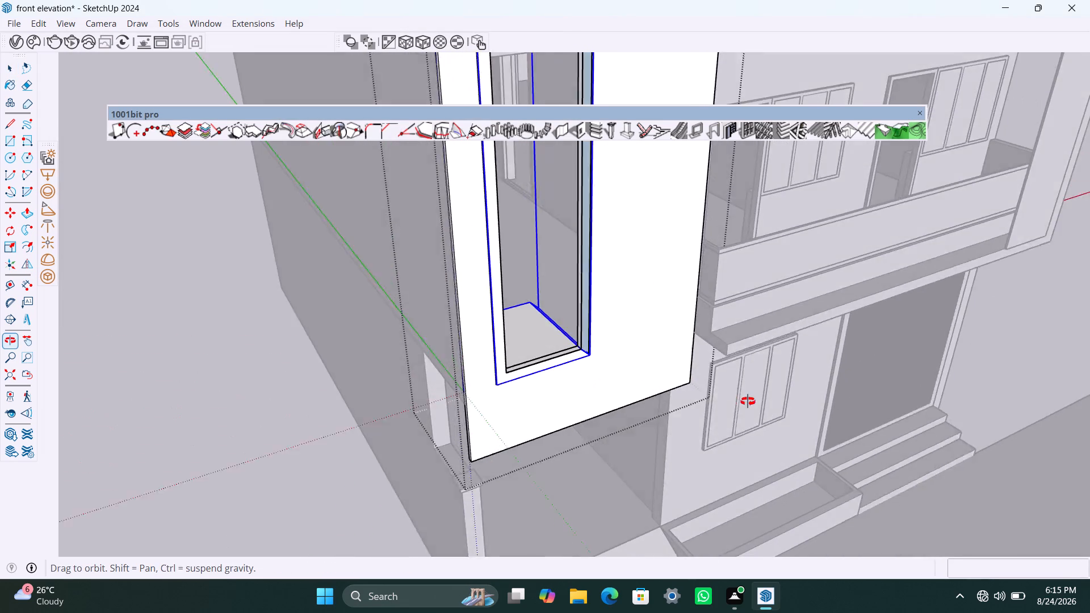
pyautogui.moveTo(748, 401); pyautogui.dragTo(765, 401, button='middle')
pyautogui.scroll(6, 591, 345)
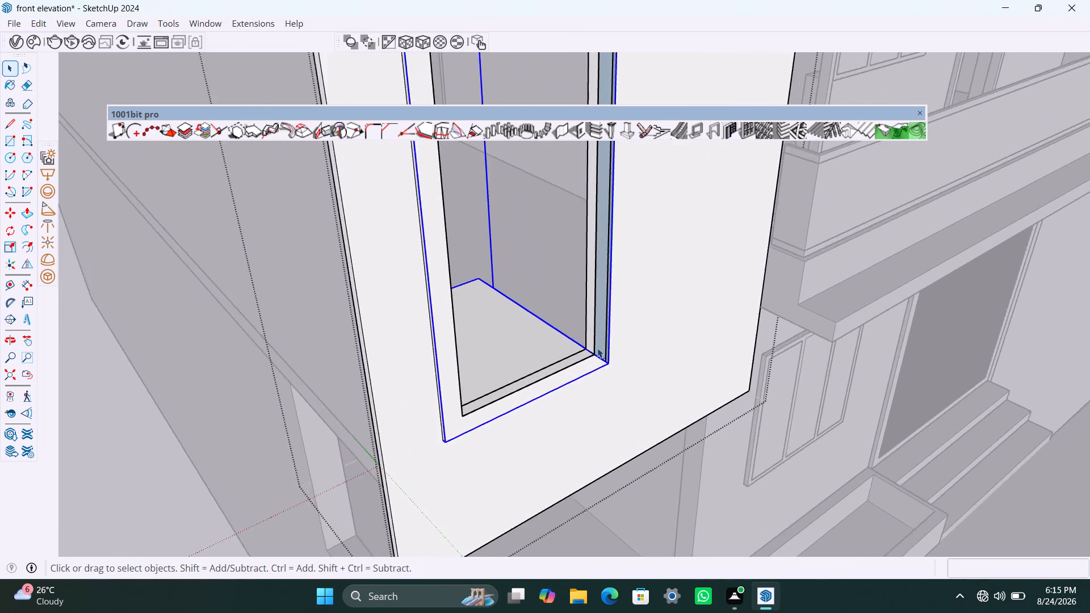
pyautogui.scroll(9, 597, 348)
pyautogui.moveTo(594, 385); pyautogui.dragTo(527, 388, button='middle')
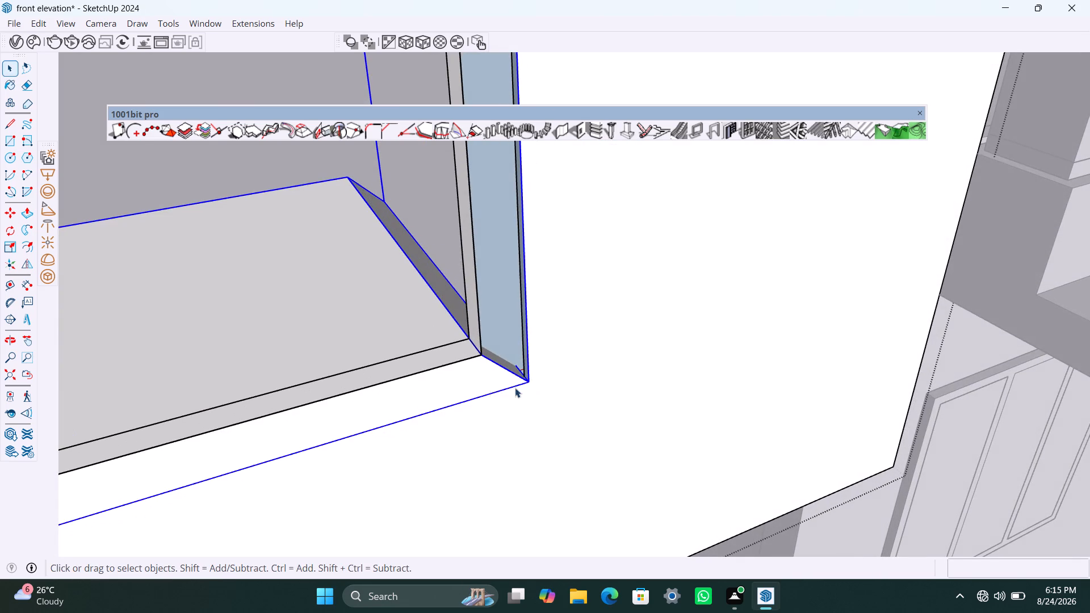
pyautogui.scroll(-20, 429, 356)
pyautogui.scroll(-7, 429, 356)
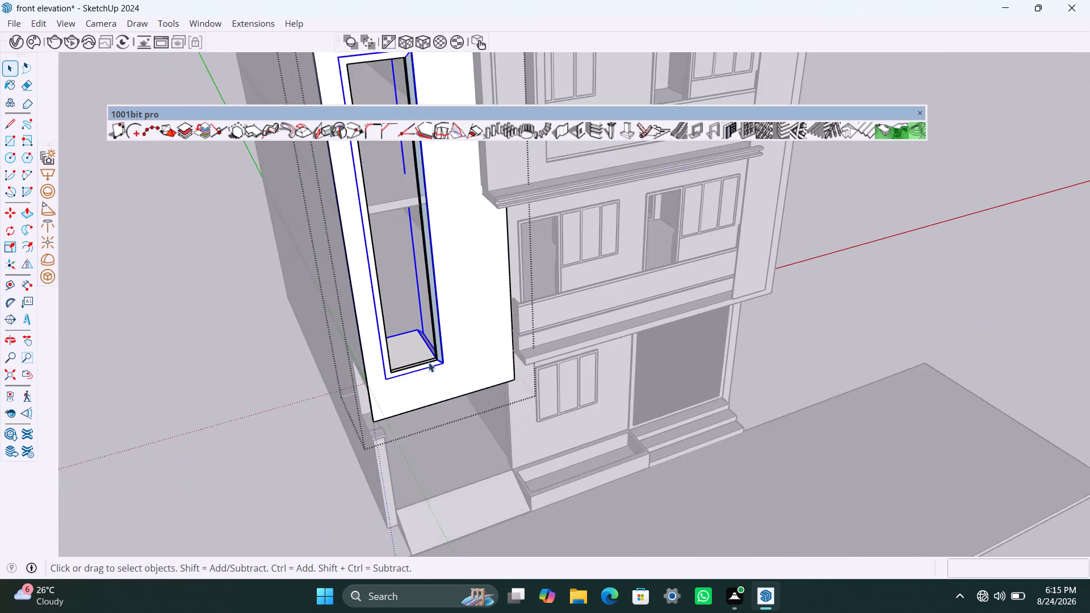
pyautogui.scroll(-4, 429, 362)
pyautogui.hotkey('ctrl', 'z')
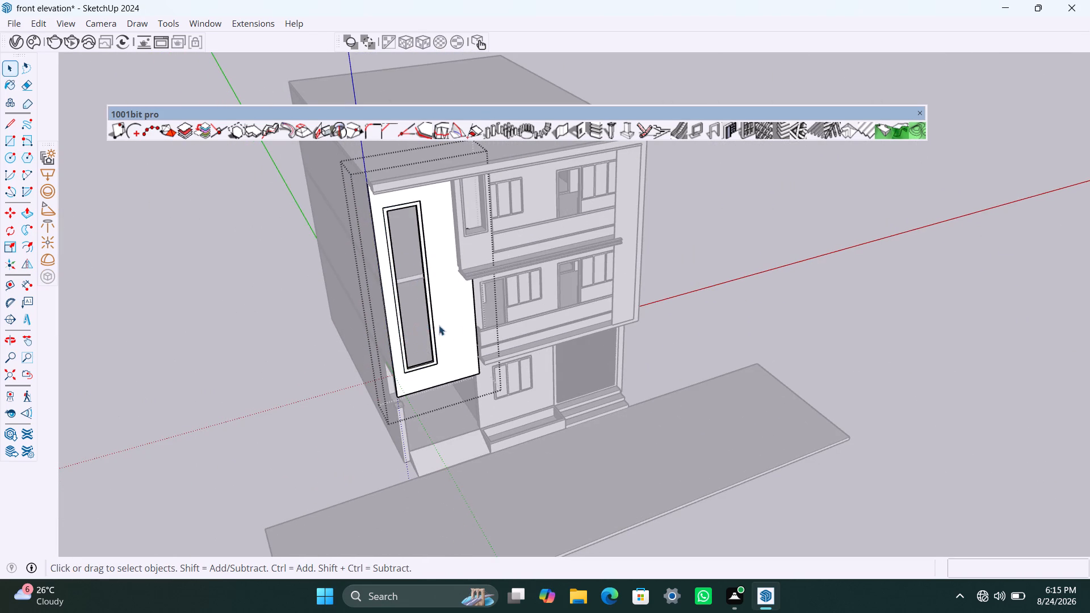
# Reopen the tall window's wall group and draw a rectangle 4' high across the top of the window opening, inside the frame.
pyautogui.press('space')
pyautogui.click(730, 256)
pyautogui.scroll(-3, 623, 357)
pyautogui.moveTo(540, 374); pyautogui.dragTo(421, 347, button='middle')
pyautogui.scroll(2, 459, 298)
pyautogui.moveTo(468, 290); pyautogui.dragTo(460, 233, button='middle')
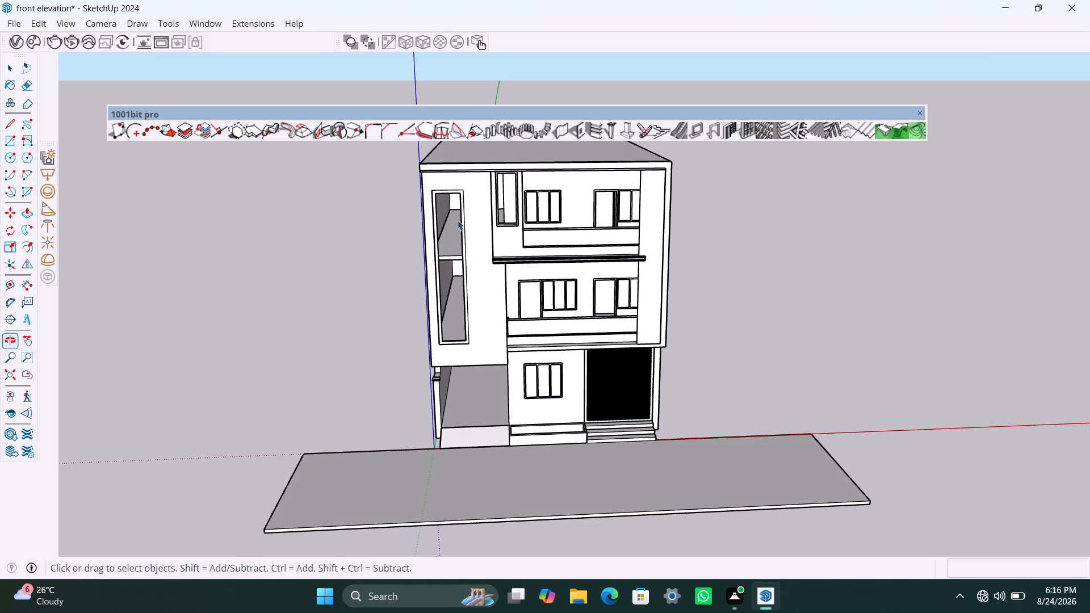
pyautogui.scroll(4, 450, 215)
pyautogui.click(433, 187)
pyautogui.doubleClick(435, 187)
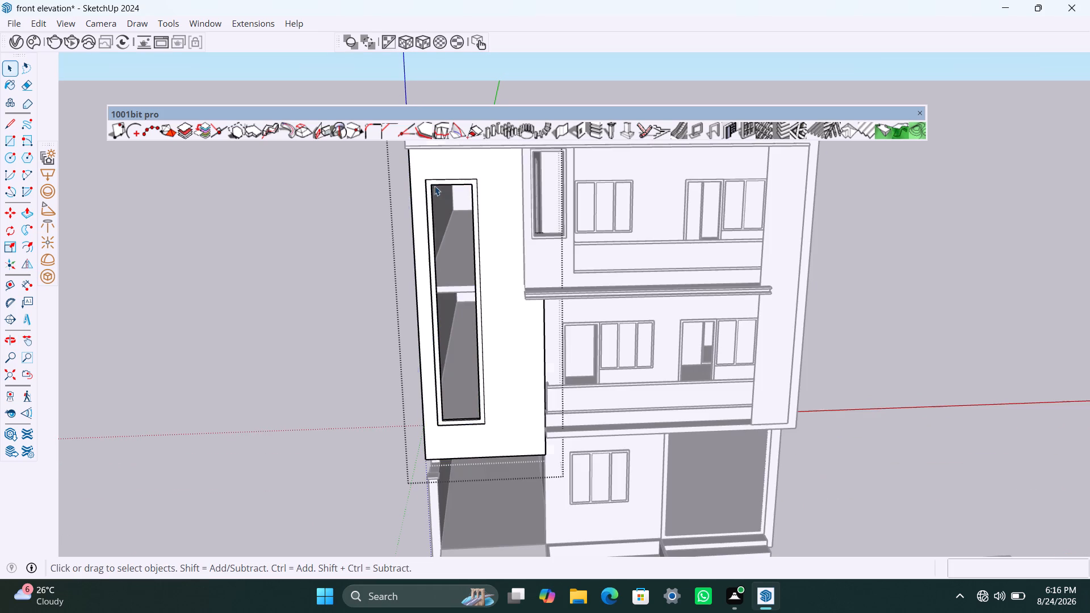
pyautogui.click(431, 186)
pyautogui.click(431, 186)
pyautogui.click(426, 183)
pyautogui.tripleClick(427, 183)
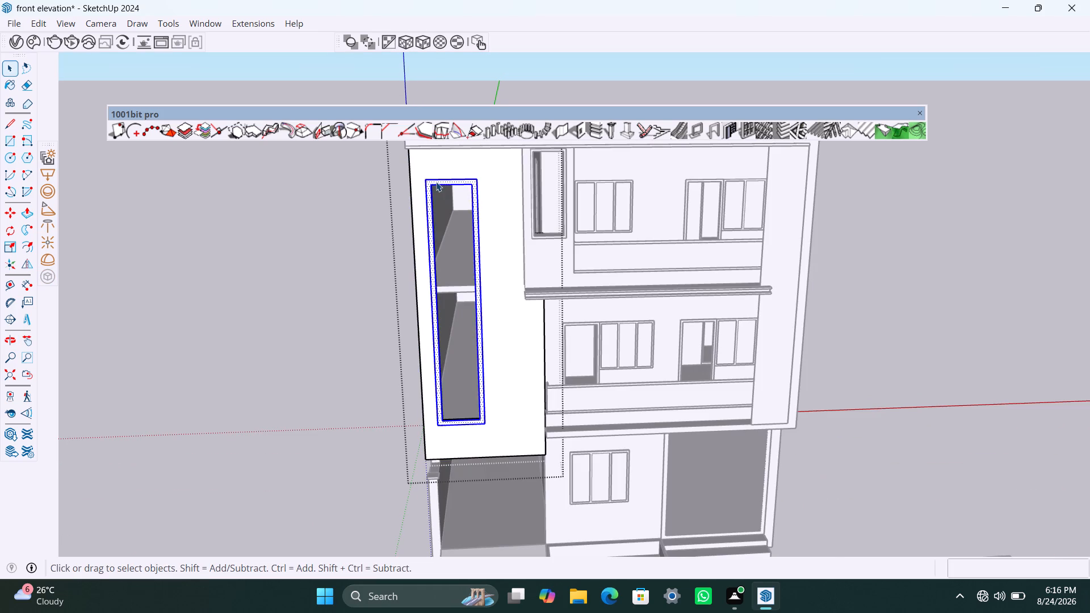
pyautogui.scroll(5, 437, 181)
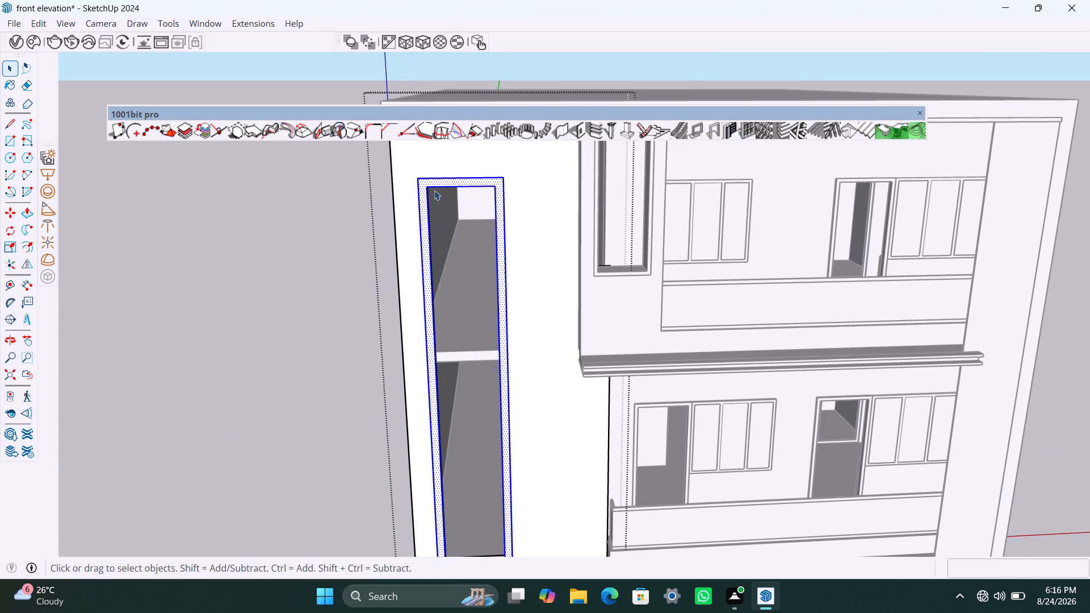
pyautogui.press('r')
pyautogui.click(434, 191)
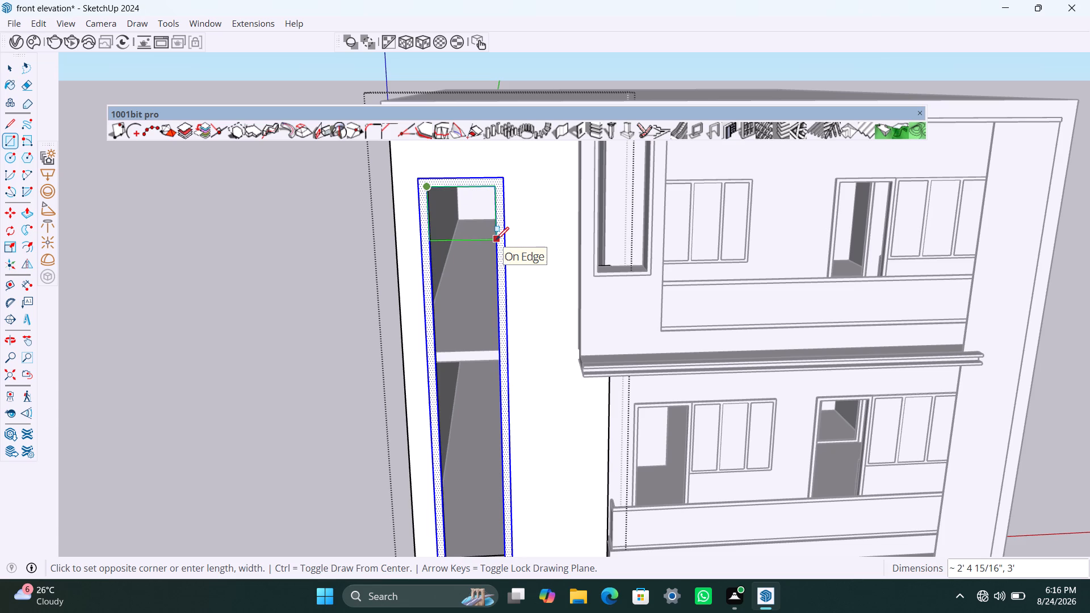
pyautogui.write("4'")
pyautogui.press('Return')
# Delete the face filling the window opening below the 4' rectangle.
pyautogui.press('space')
pyautogui.click(466, 333)
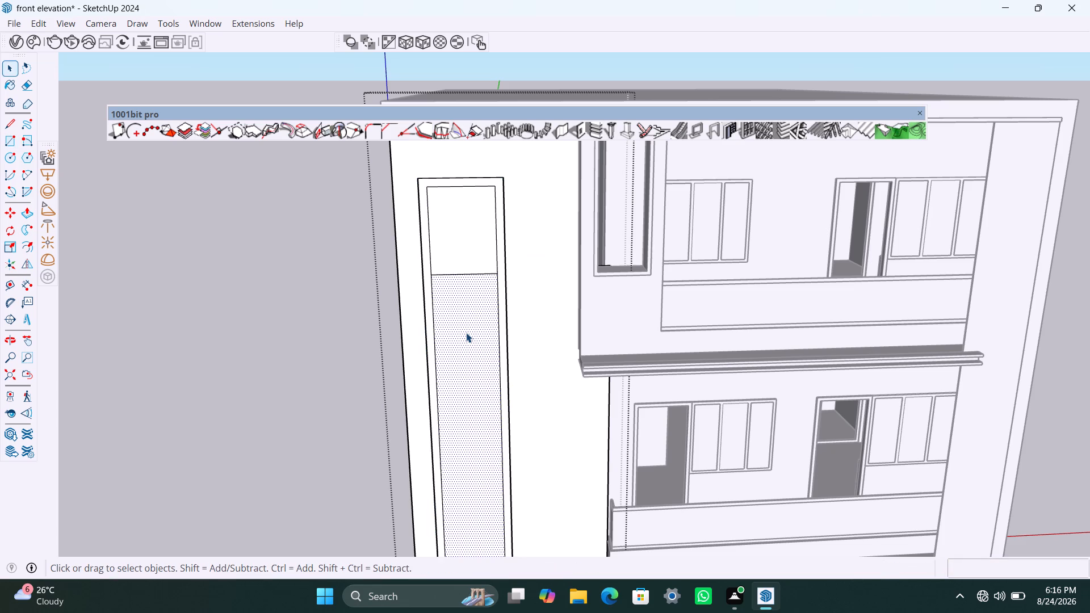
pyautogui.press('Delete')
# Group the 4' high rectangle with its edges and extrude its face 8mm as a window pane.
pyautogui.doubleClick(459, 237)
pyautogui.rightClick(459, 237)
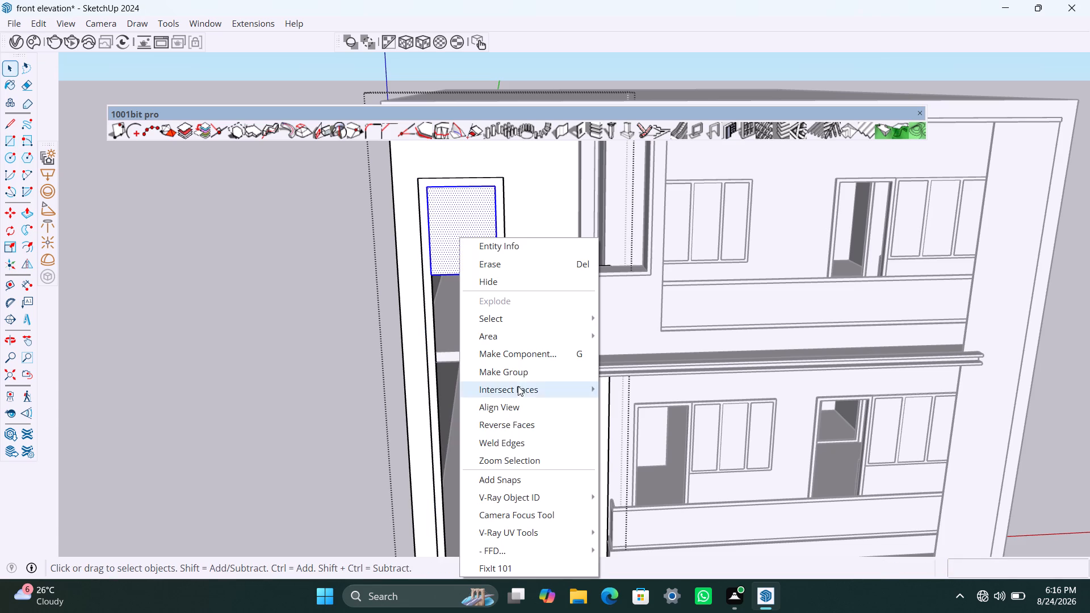
pyautogui.click(522, 377)
pyautogui.tripleClick(458, 234)
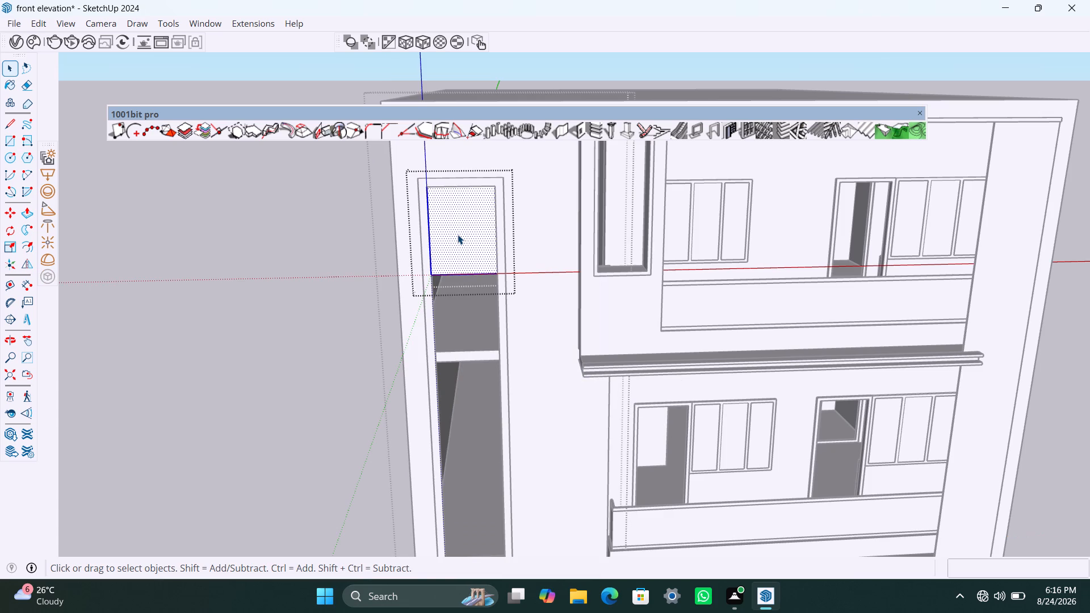
pyautogui.press('p')
pyautogui.click(458, 234)
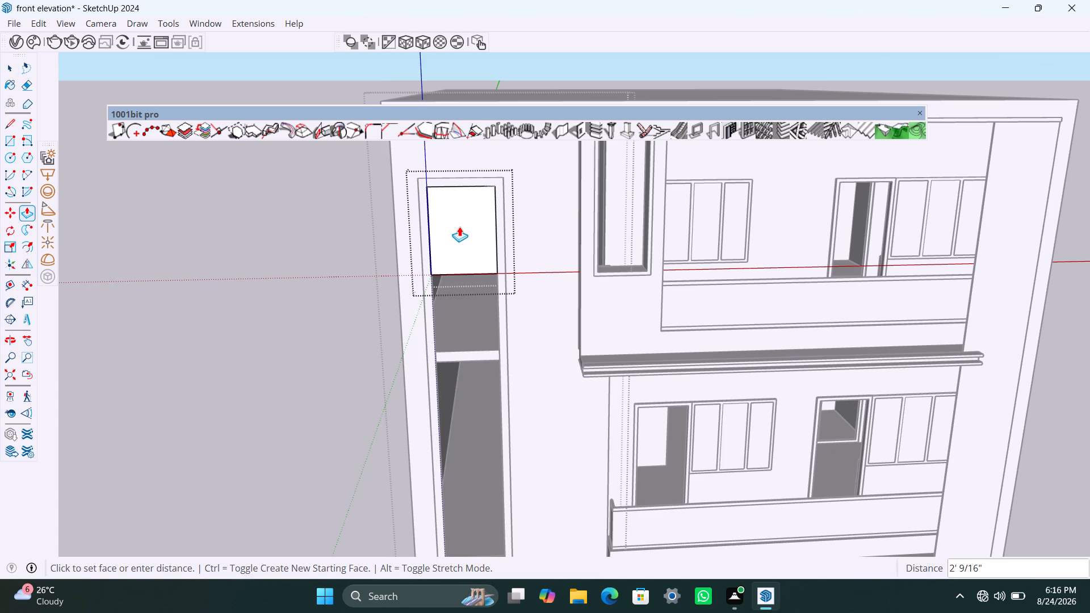
pyautogui.write('8mm')
pyautogui.press('Return')
pyautogui.press('space')
pyautogui.click(247, 275)
# Copy the pane down to the bottom corner of the window opening, trying 3 and settling on 4 evenly spaced copies.
pyautogui.click(456, 254)
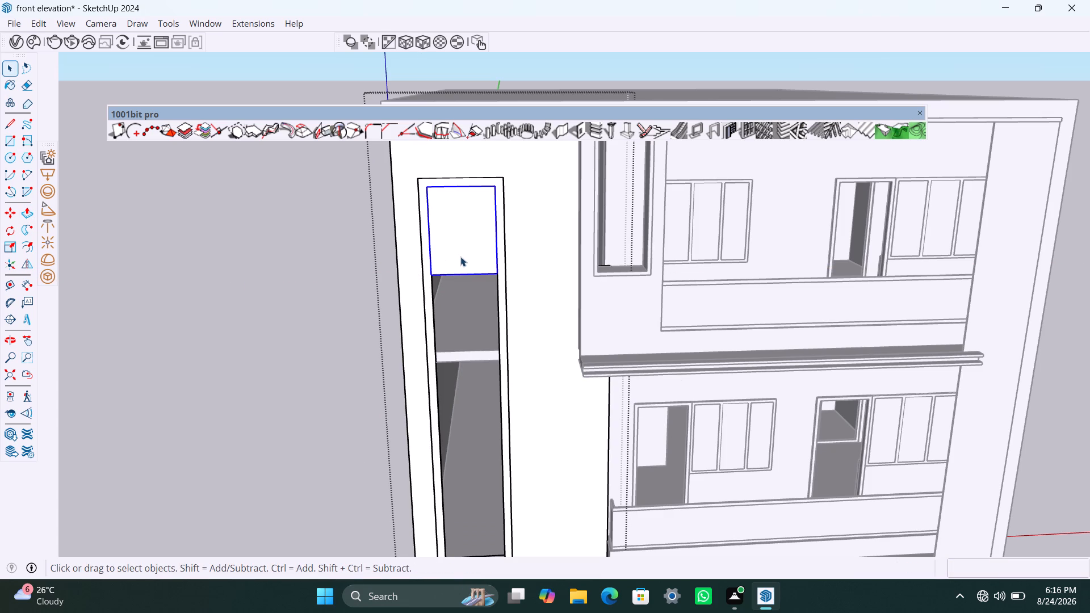
pyautogui.press('m')
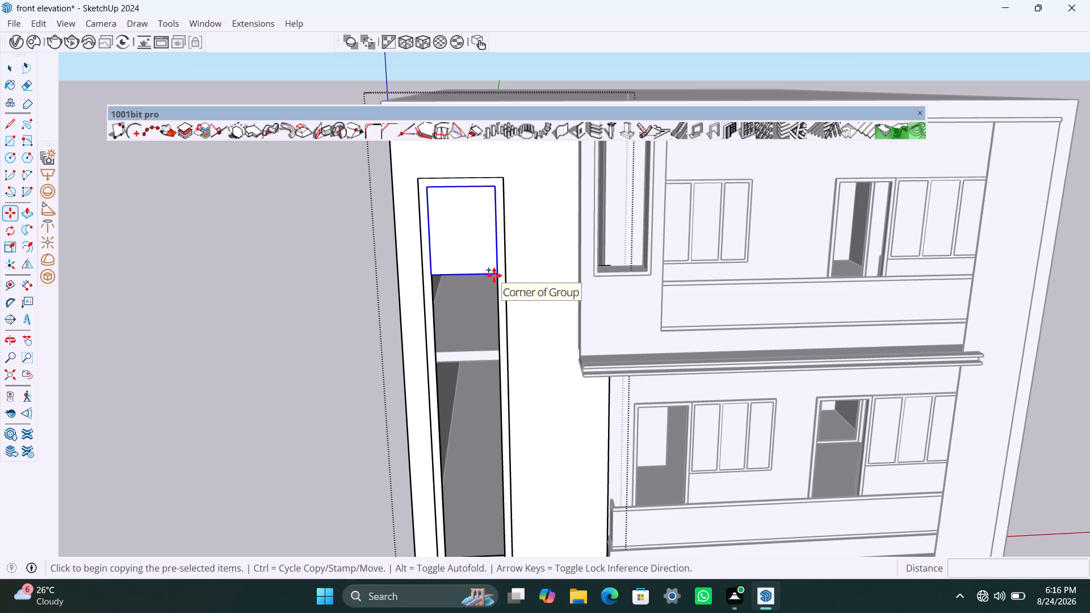
pyautogui.click(495, 275)
pyautogui.scroll(-6, 506, 370)
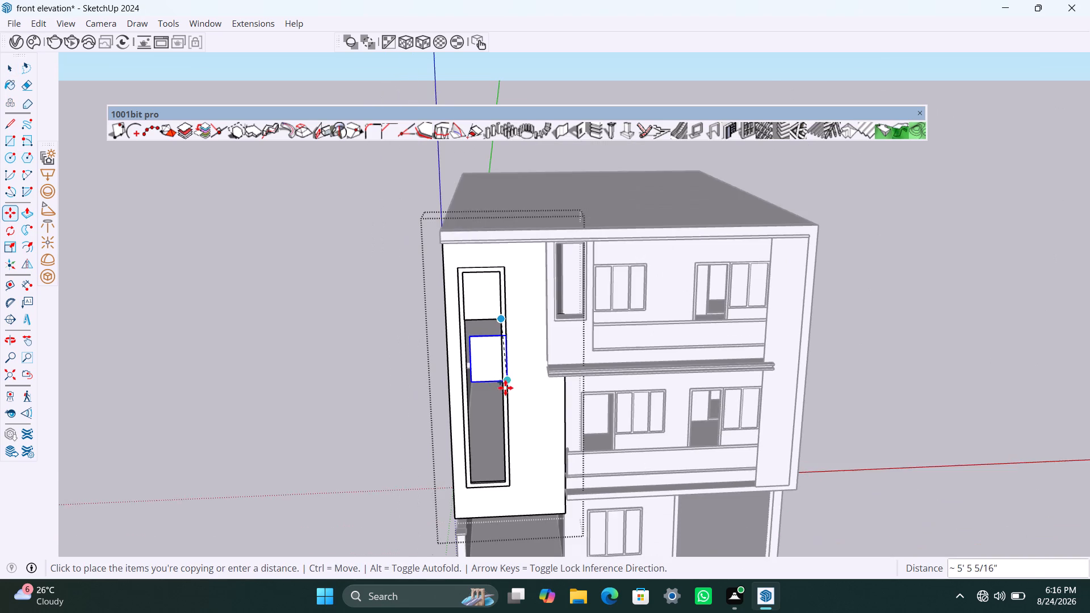
pyautogui.keyDown('shift'); pyautogui.moveTo(505, 388); pyautogui.dragTo(504, 309, button='middle'); pyautogui.keyUp('shift')
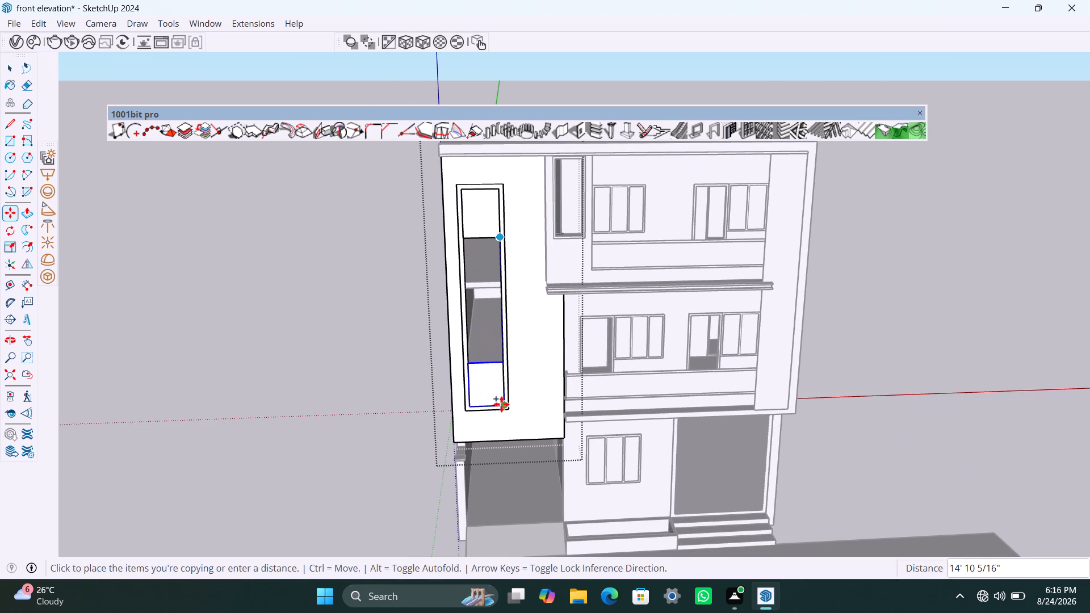
pyautogui.click(502, 405)
pyautogui.press('/')
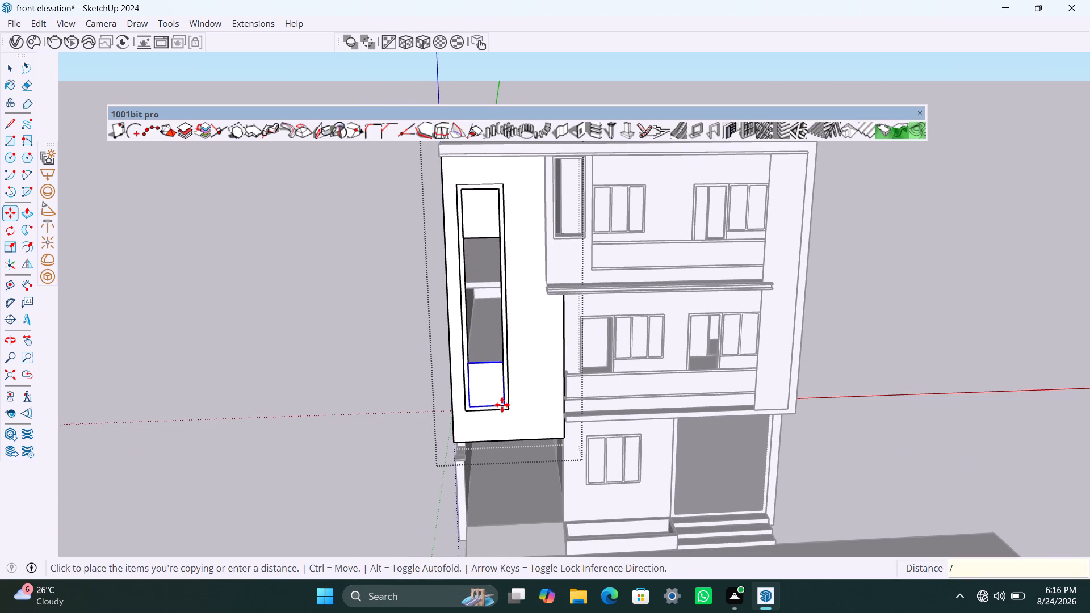
pyautogui.press('3')
pyautogui.press('Return')
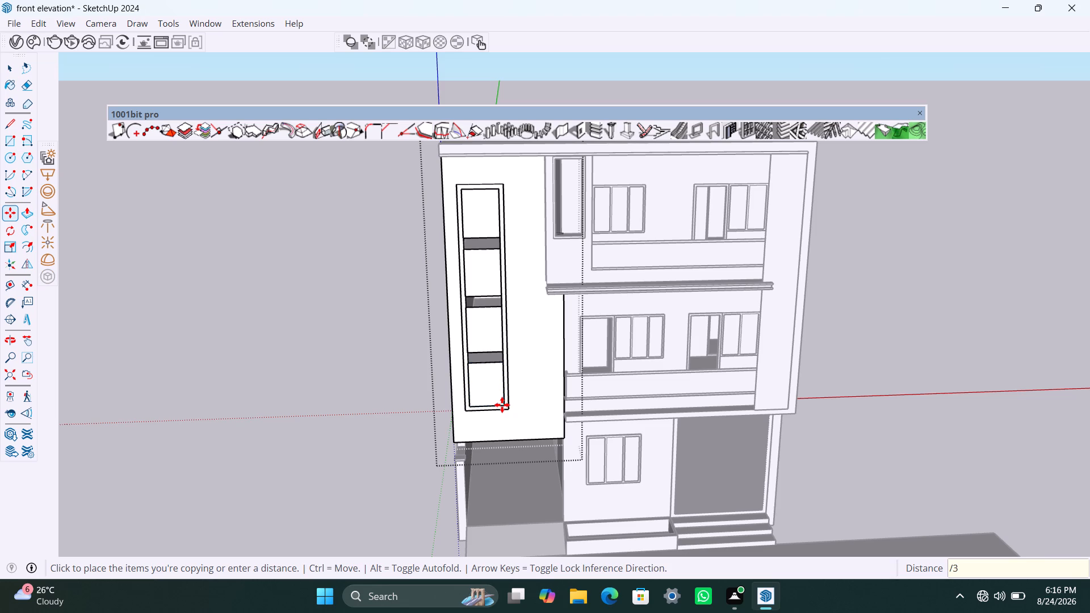
pyautogui.write('/4')
pyautogui.press('Return')
pyautogui.press('space')
pyautogui.click(894, 293)
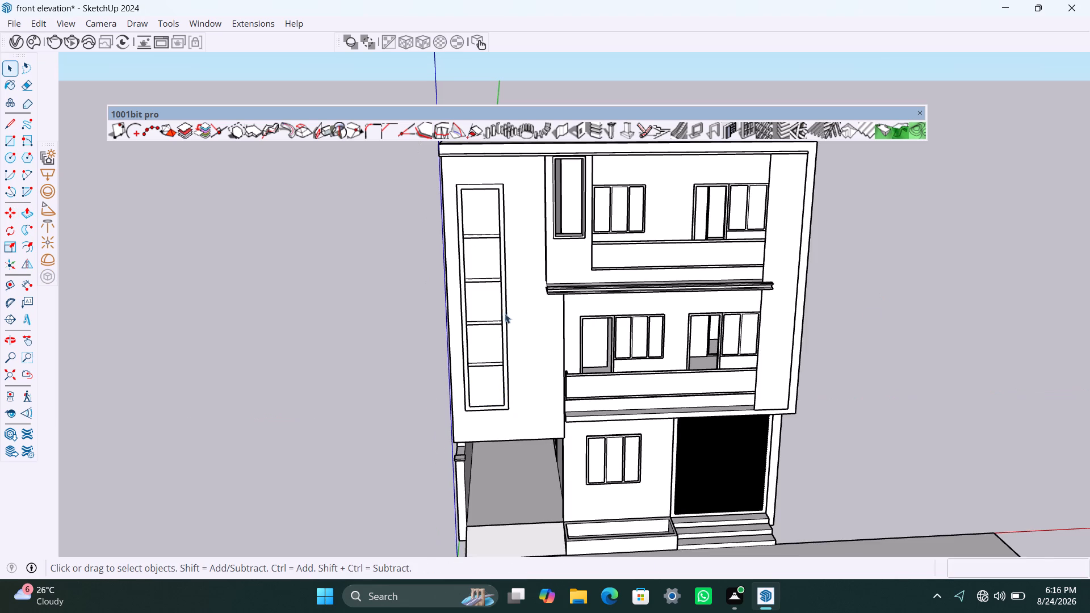
# Examine the stacked panes in the tall stairwell window from the front and from an angle.
pyautogui.scroll(10, 485, 299)
pyautogui.moveTo(485, 253); pyautogui.dragTo(472, 284, button='middle')
pyautogui.scroll(-9, 491, 279)
pyautogui.moveTo(491, 291); pyautogui.dragTo(479, 250, button='middle')
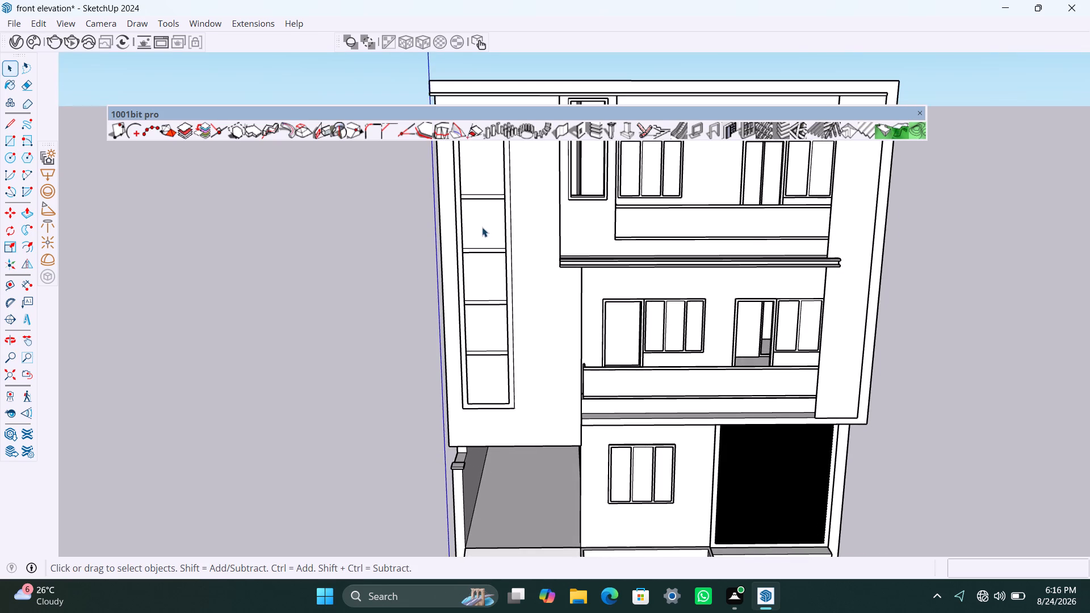
pyautogui.scroll(-5, 481, 234)
pyautogui.scroll(16, 476, 209)
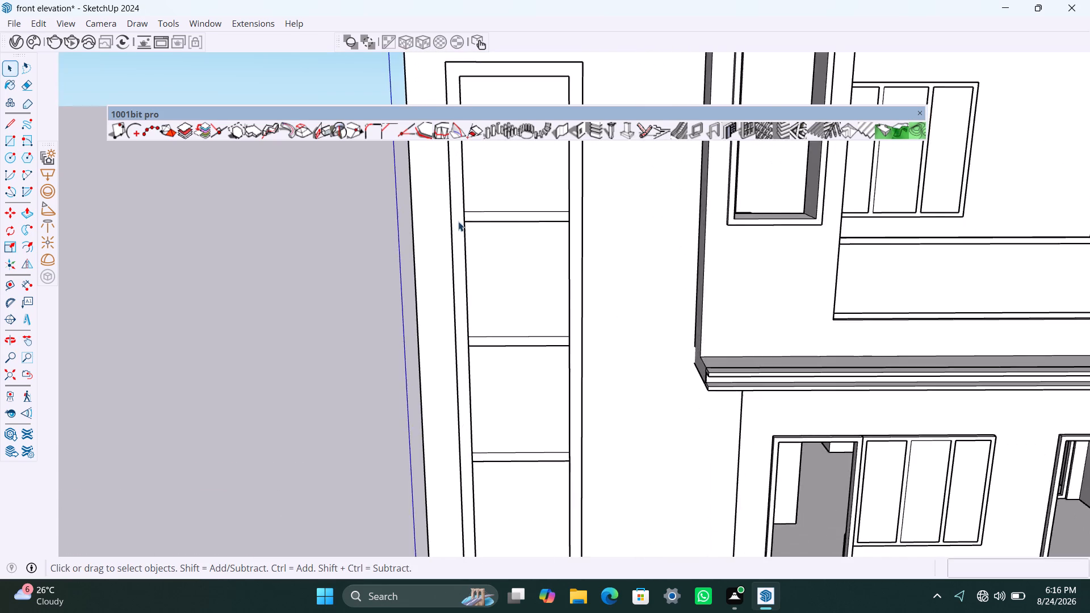
pyautogui.scroll(9, 458, 221)
pyautogui.scroll(-10, 540, 219)
pyautogui.scroll(-9, 565, 264)
pyautogui.scroll(-2, 564, 338)
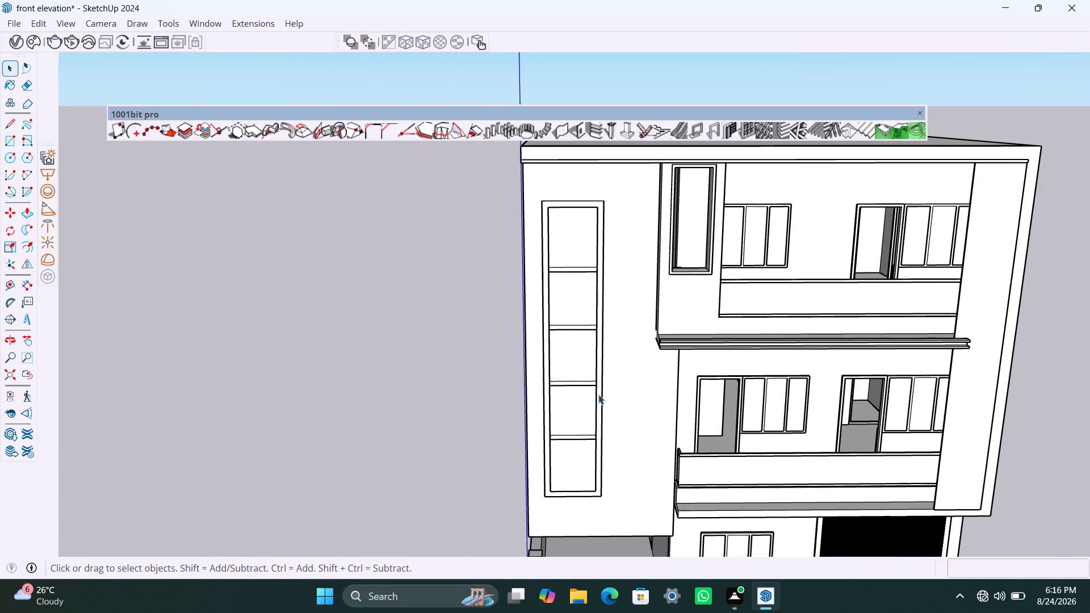
pyautogui.click(598, 394)
pyautogui.click(435, 291)
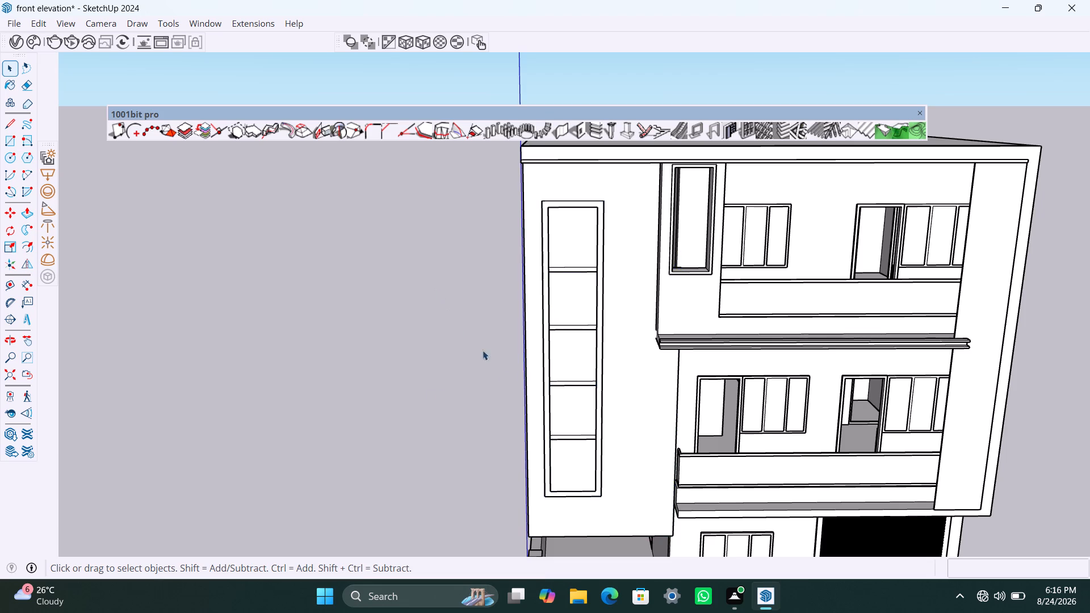
pyautogui.scroll(-2, 615, 401)
pyautogui.moveTo(600, 423); pyautogui.dragTo(334, 396, button='middle')
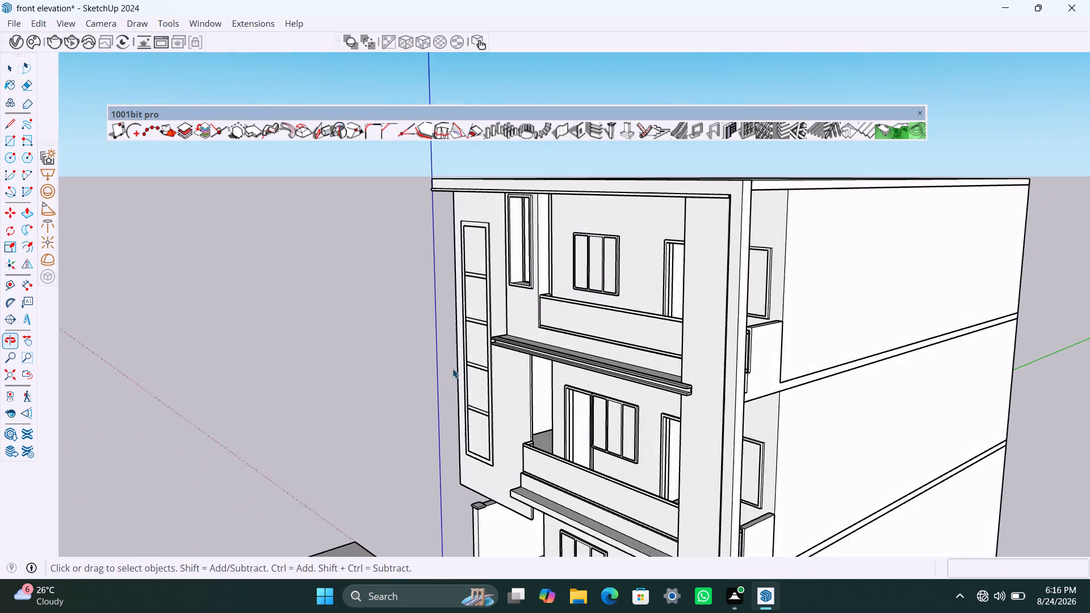
pyautogui.moveTo(467, 367); pyautogui.dragTo(606, 365, button='middle')
pyautogui.click(493, 349)
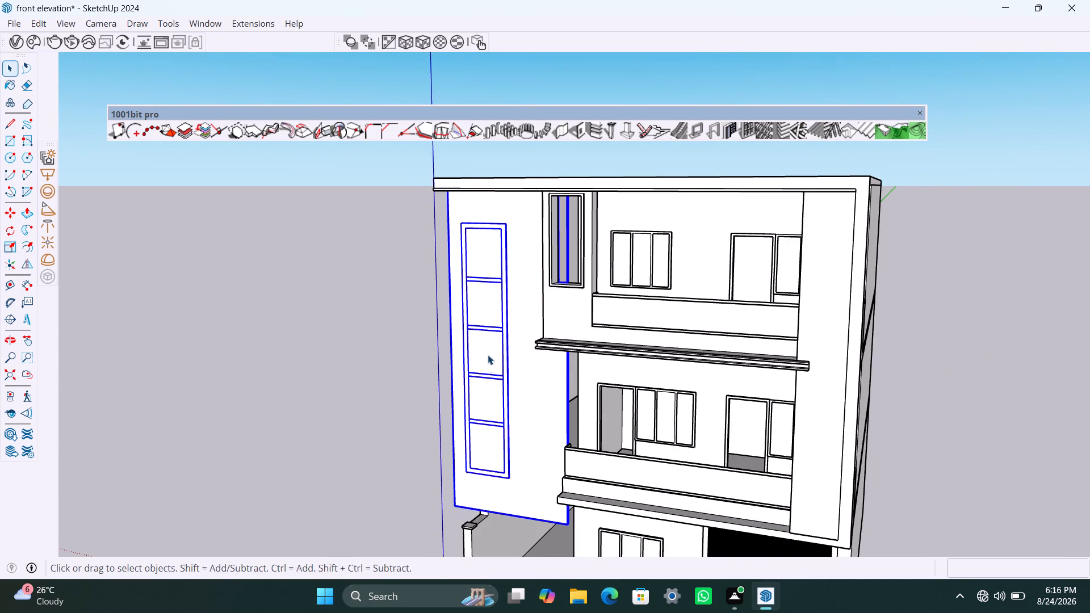
pyautogui.scroll(-3, 488, 377)
pyautogui.click(895, 282)
pyautogui.click(479, 342)
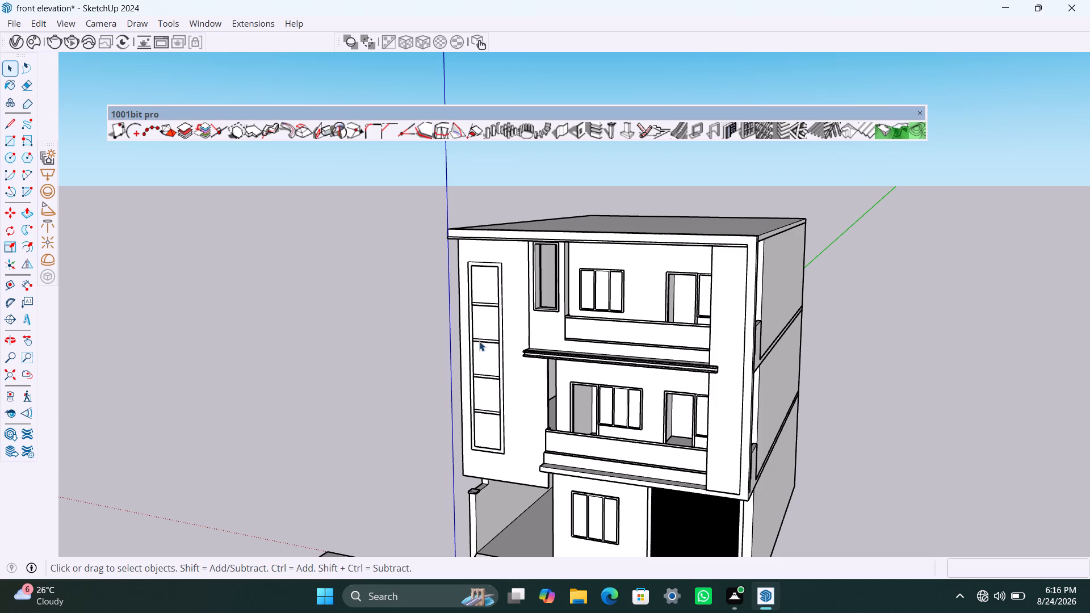
# Open the tall window's wall group and its second pane from the top to inspect how the pane sits.
pyautogui.tripleClick(479, 328)
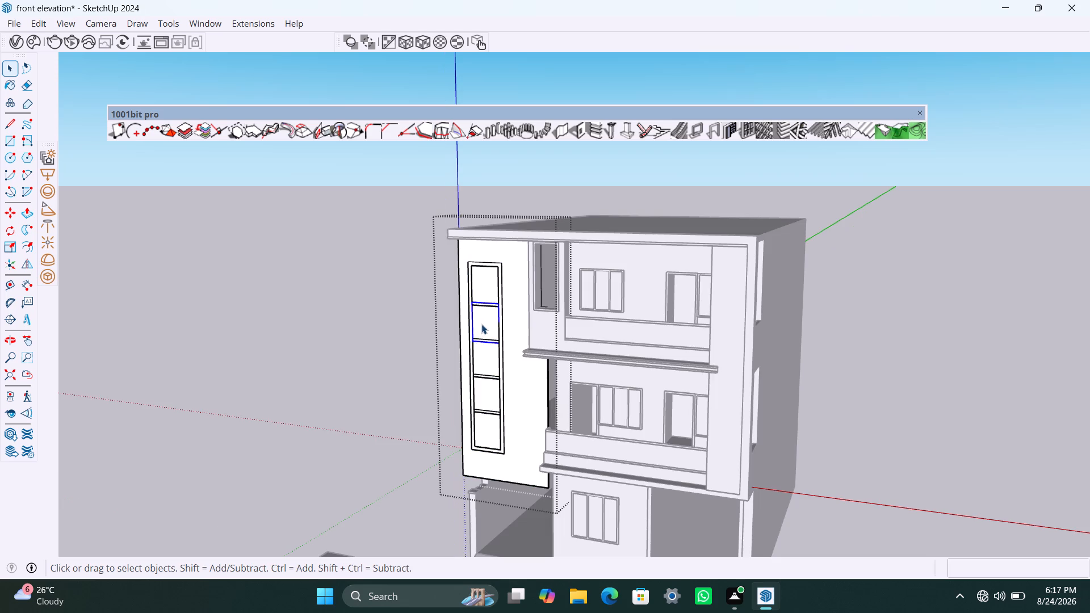
pyautogui.doubleClick(481, 324)
pyautogui.doubleClick(481, 324)
pyautogui.scroll(4, 484, 323)
pyautogui.moveTo(478, 327); pyautogui.dragTo(513, 338, button='middle')
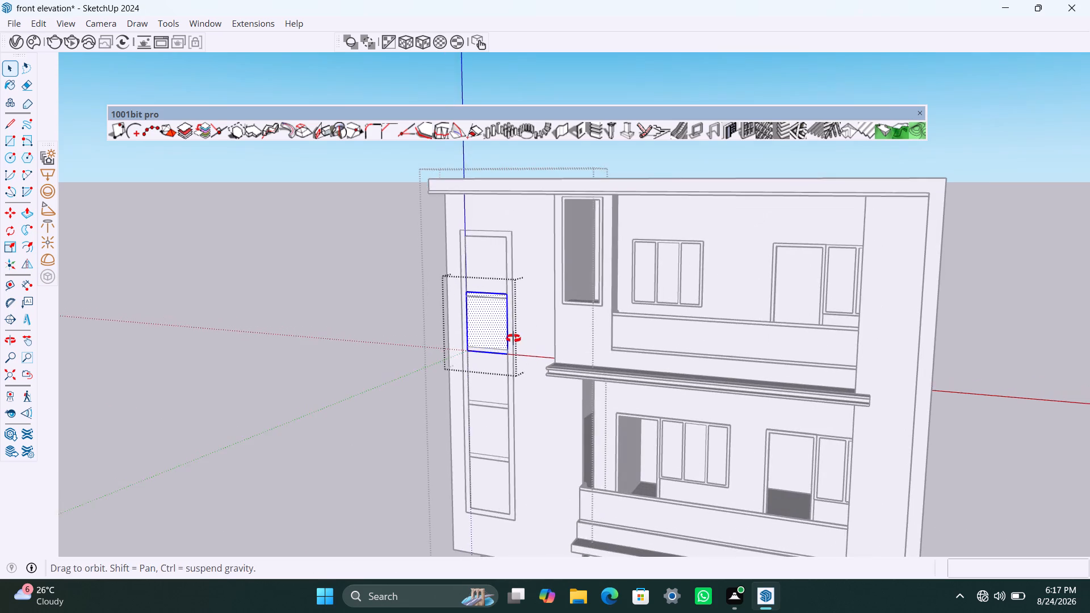
pyautogui.moveTo(513, 338); pyautogui.dragTo(529, 341, button='middle')
pyautogui.click(1045, 343)
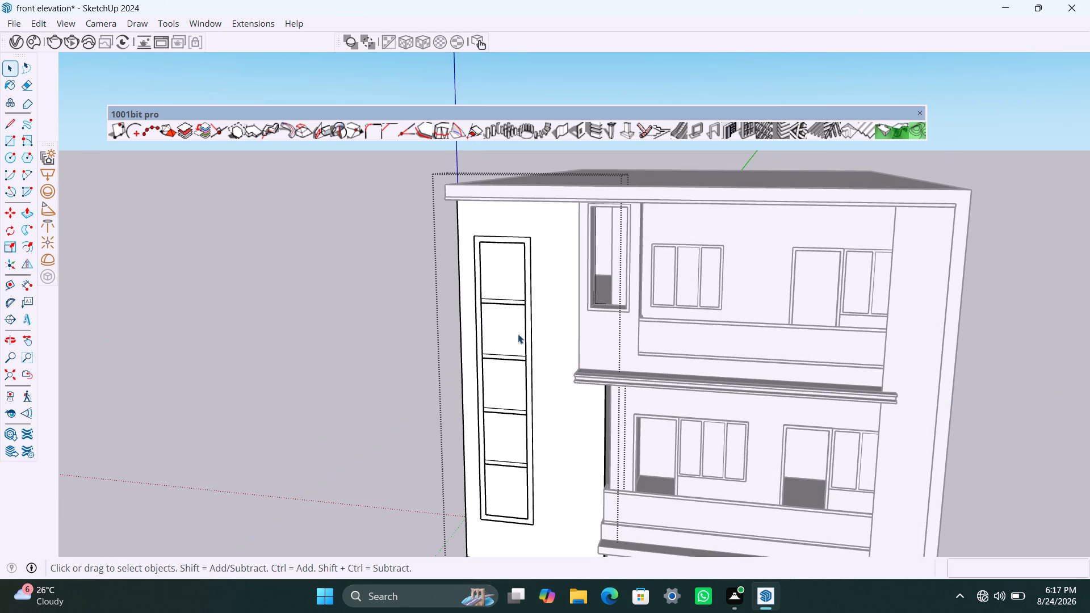
pyautogui.click(498, 321)
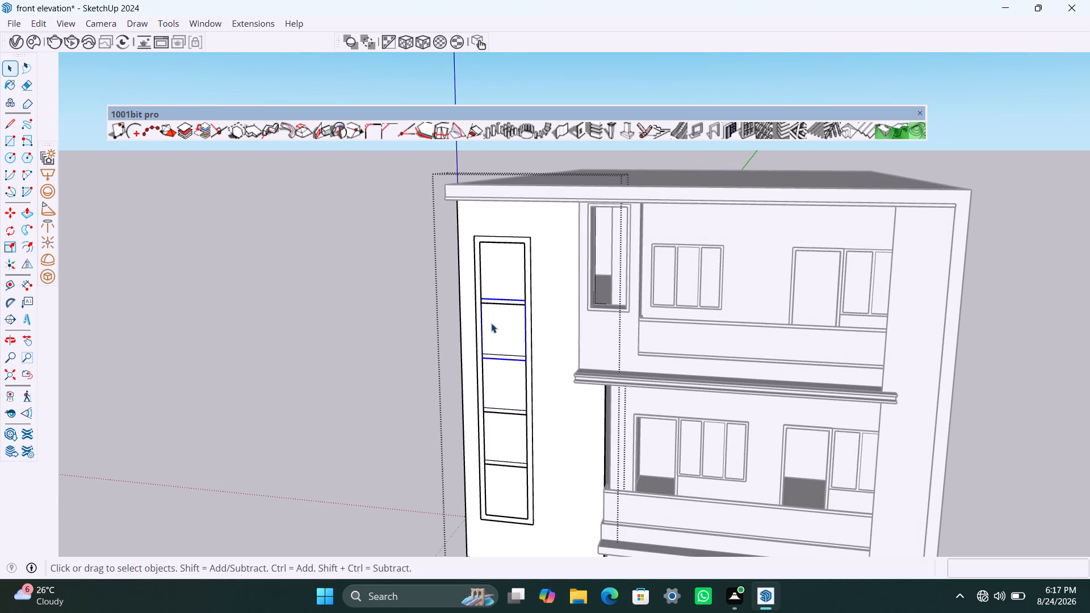
# Undo the pane copies, the pane extrusion and grouping, and the 4' rectangle, back to the empty tall window opening.
pyautogui.hotkey('ctrl', 'z')
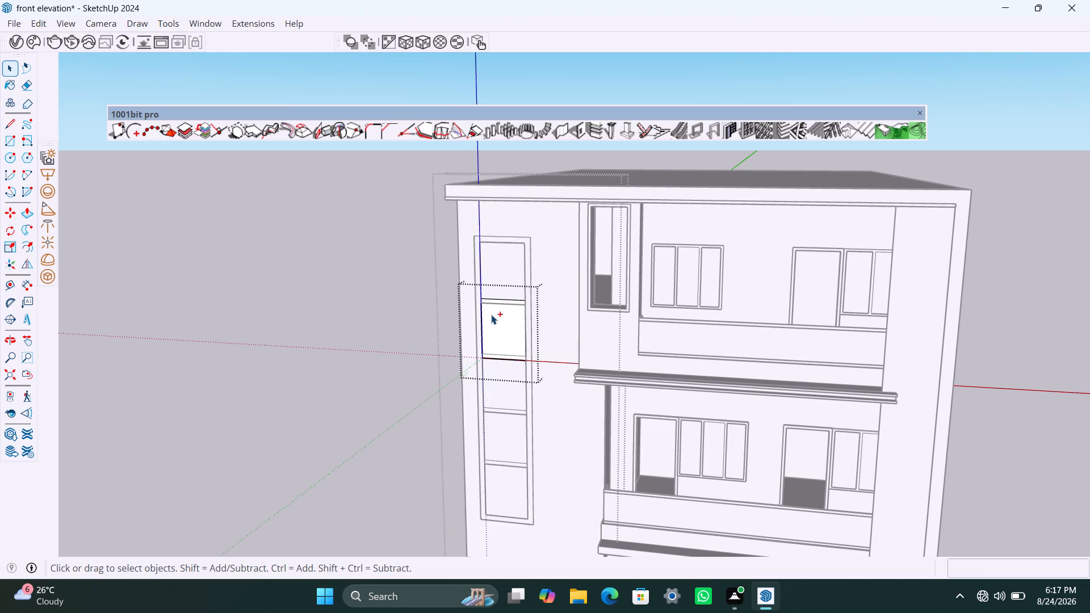
pyautogui.hotkey('ctrl', 'z')
pyautogui.hotkey('ctrl', 'z')
pyautogui.hotkey('ctrl', 'z')
pyautogui.hotkey('ctrl', 'z')
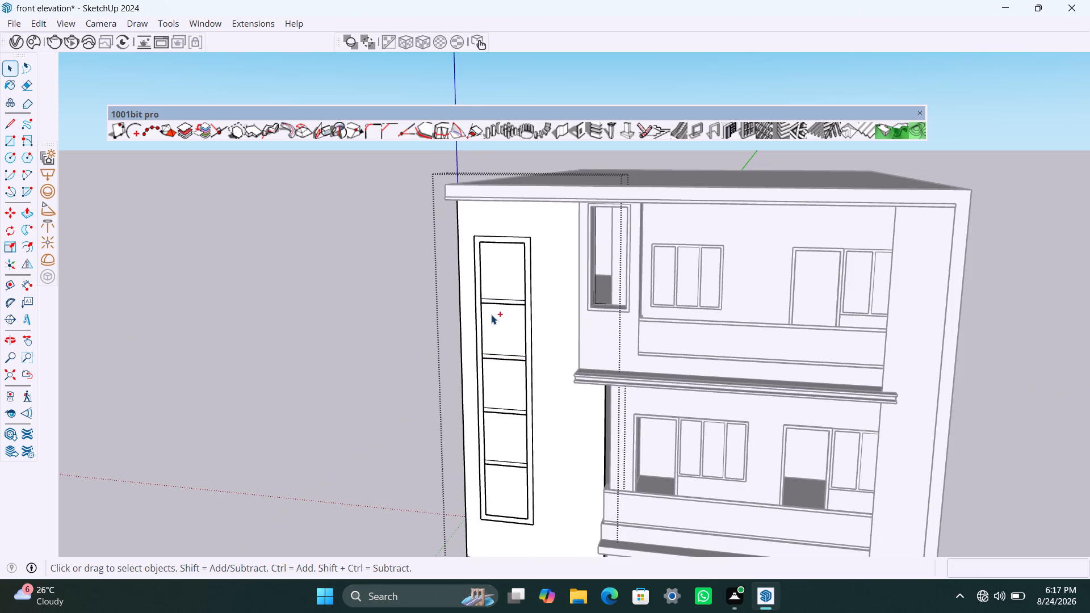
pyautogui.hotkey('ctrl', 'z')
pyautogui.hotkey('ctrl', 'z')
pyautogui.hotkey('ctrl', 'z')
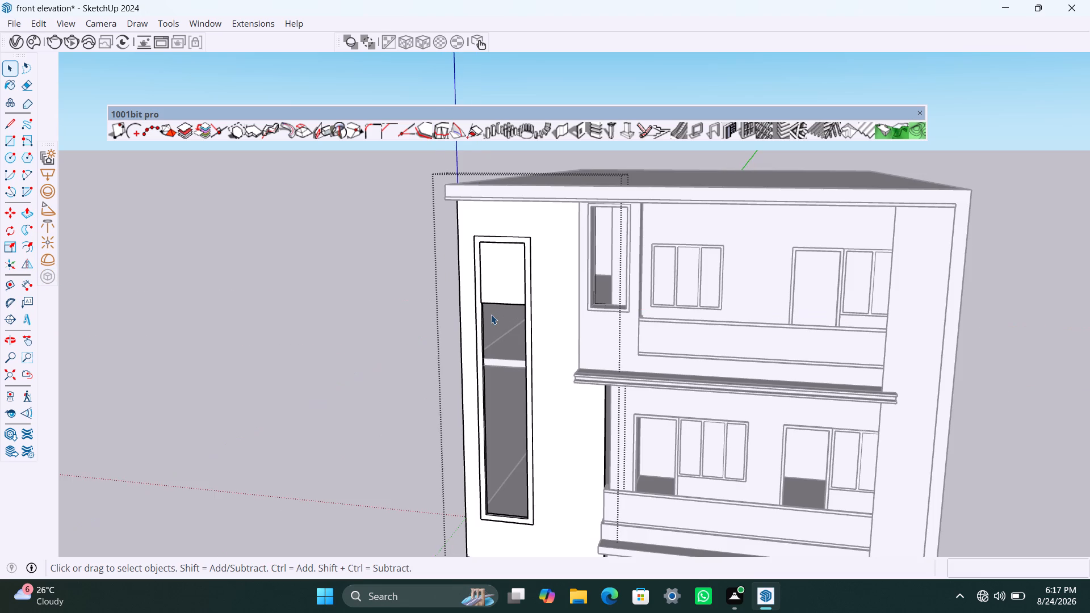
pyautogui.hotkey('ctrl', 'z')
pyautogui.hotkey('ctrl', 'z')
pyautogui.hotkey('ctrl', 'z')
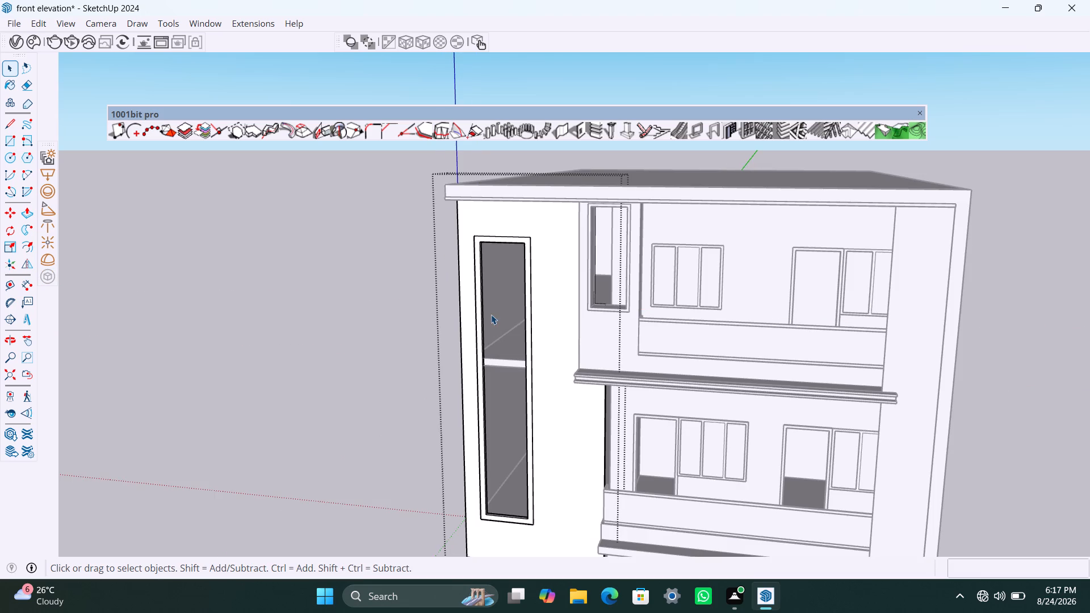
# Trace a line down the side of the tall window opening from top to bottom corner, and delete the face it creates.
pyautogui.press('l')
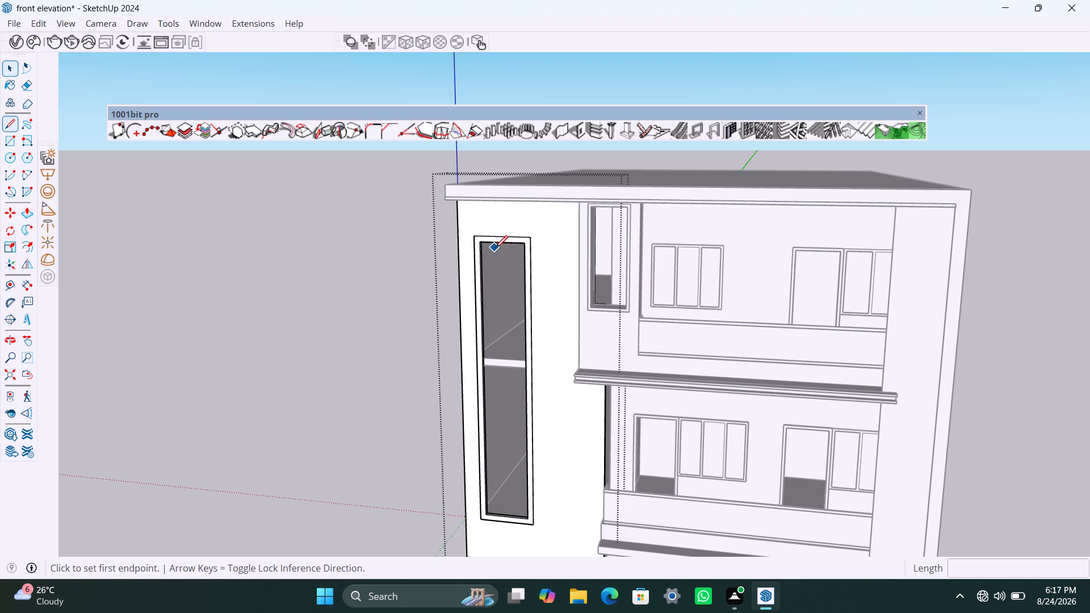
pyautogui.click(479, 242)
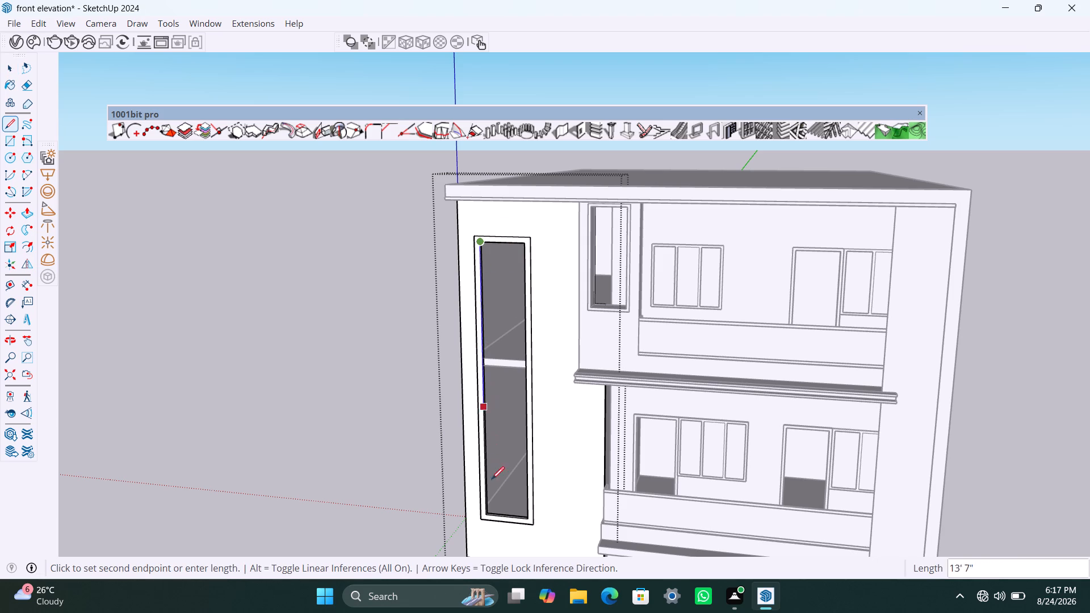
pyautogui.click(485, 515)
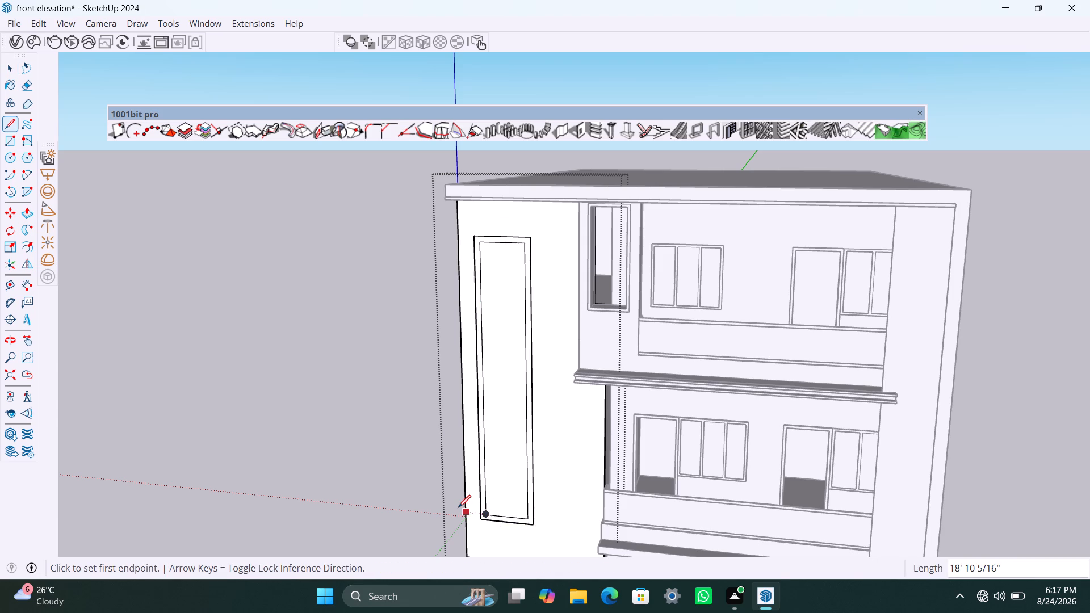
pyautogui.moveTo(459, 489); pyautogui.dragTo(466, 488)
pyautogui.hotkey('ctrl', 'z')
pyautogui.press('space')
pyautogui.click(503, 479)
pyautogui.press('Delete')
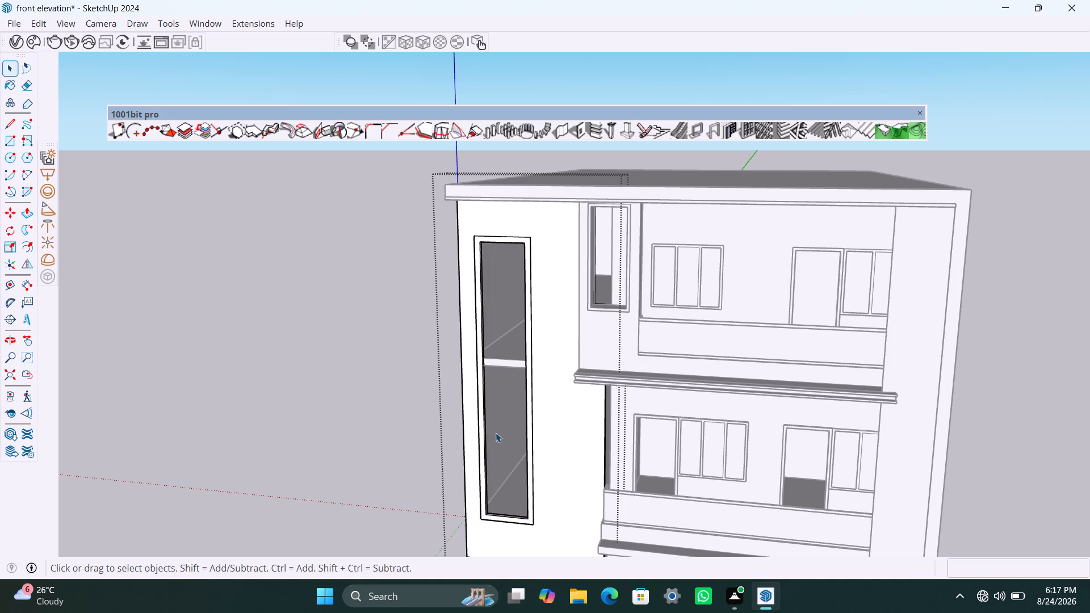
# Measure the tall window opening's height between its top and bottom corners, without placing a dimension.
pyautogui.press('d')
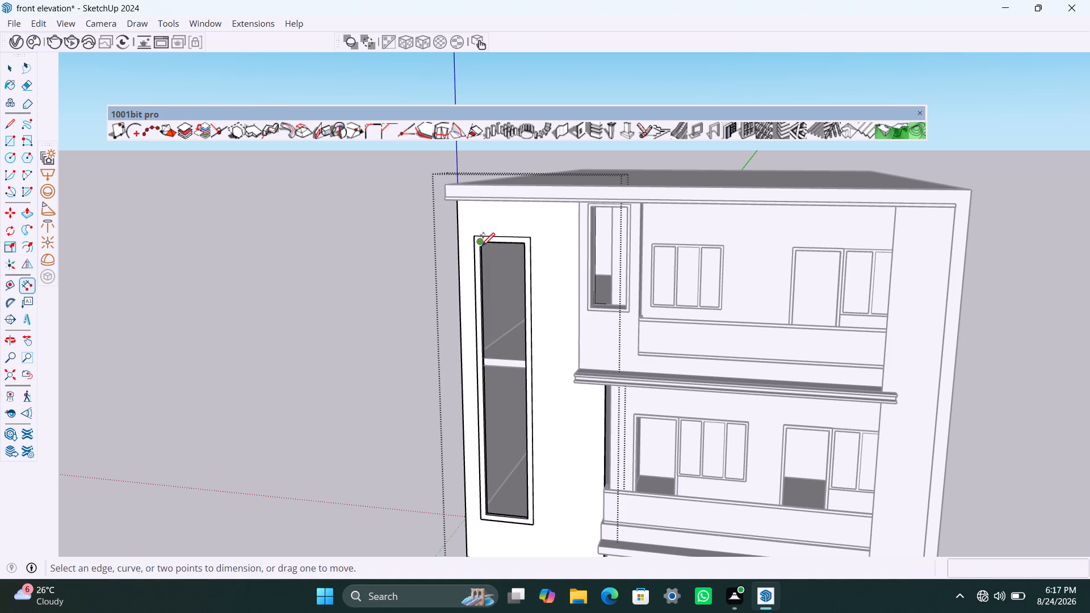
pyautogui.click(481, 245)
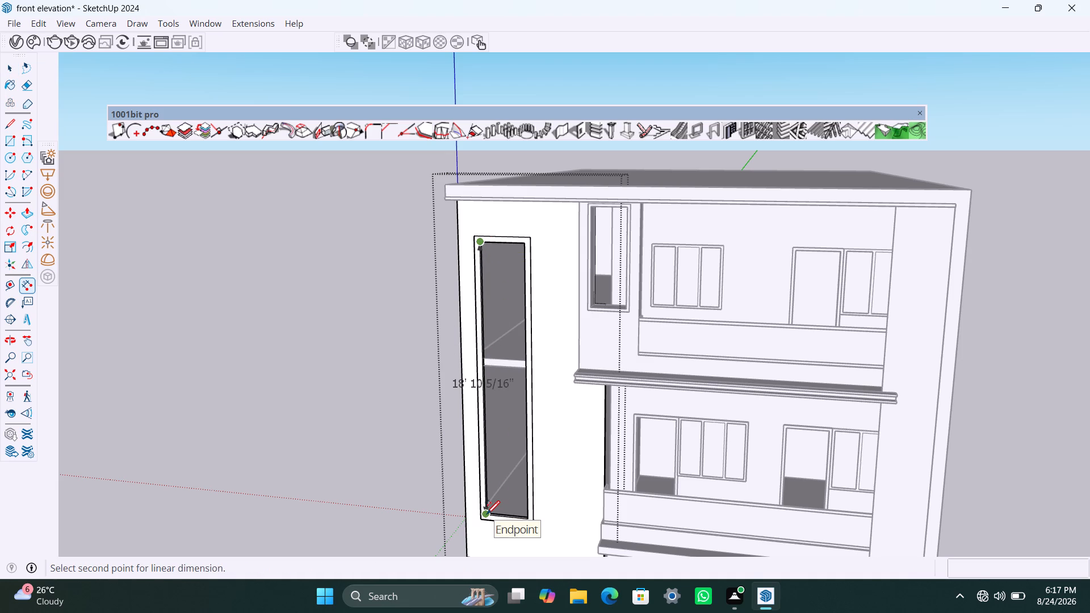
pyautogui.scroll(11, 487, 514)
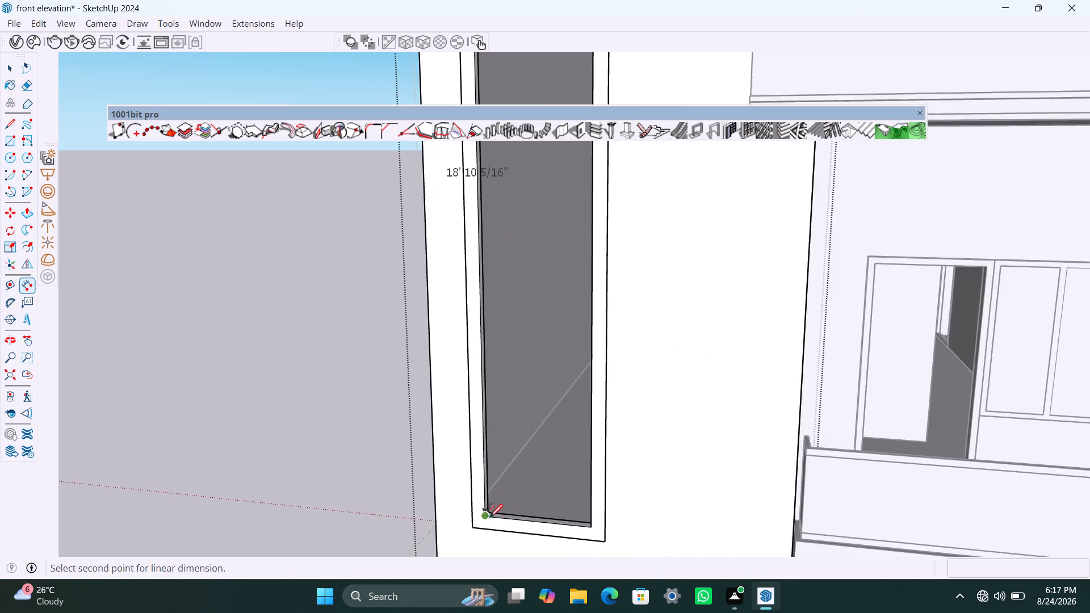
pyautogui.scroll(2, 489, 517)
pyautogui.click(480, 518)
pyautogui.scroll(-8, 377, 497)
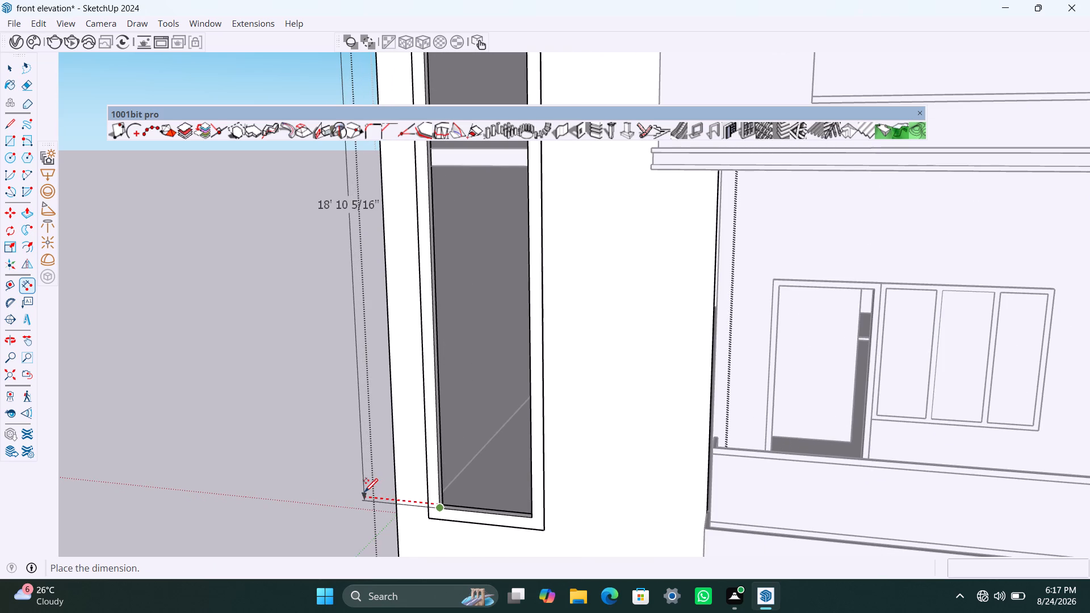
pyautogui.press('Escape')
pyautogui.press('space')
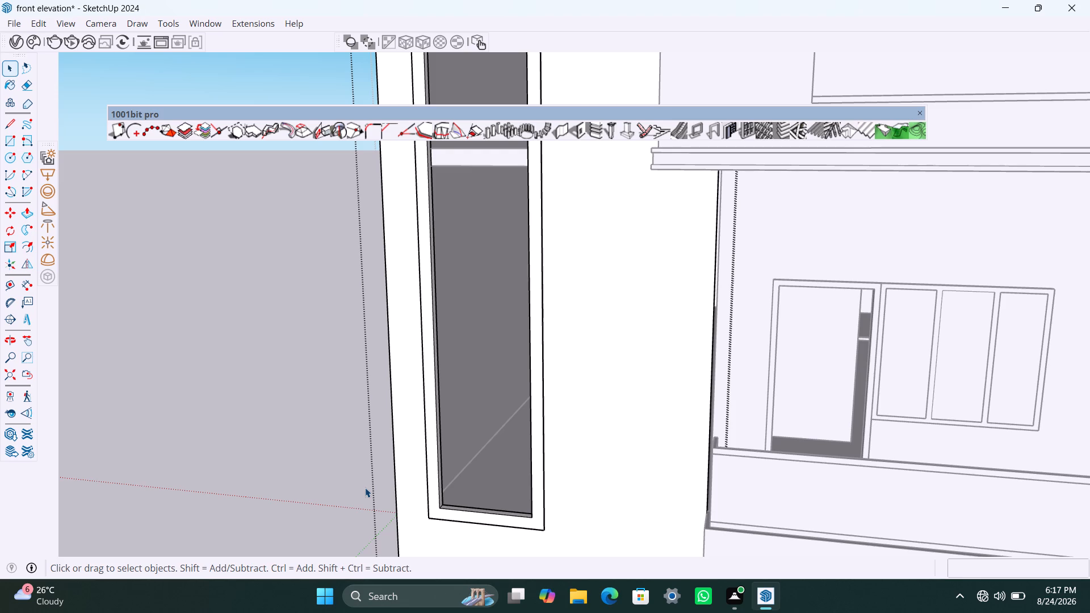
# Close the wall group and draw a rectangle 3' high across the top of the tall window opening, inside the frame.
pyautogui.scroll(-8, 496, 331)
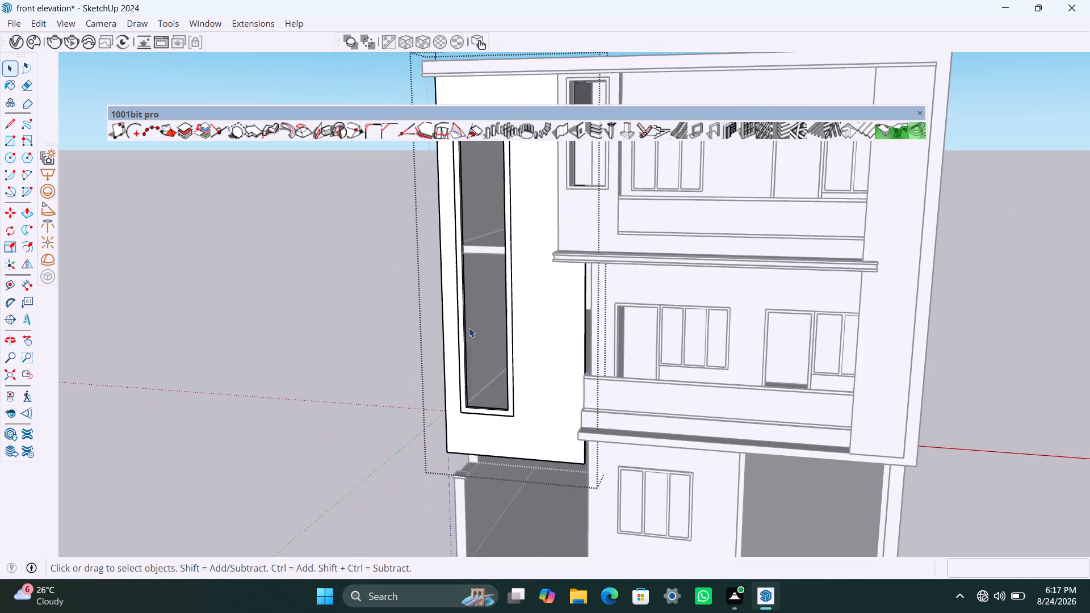
pyautogui.moveTo(472, 330); pyautogui.dragTo(529, 344, button='middle')
pyautogui.click(994, 326)
pyautogui.scroll(-1, 543, 333)
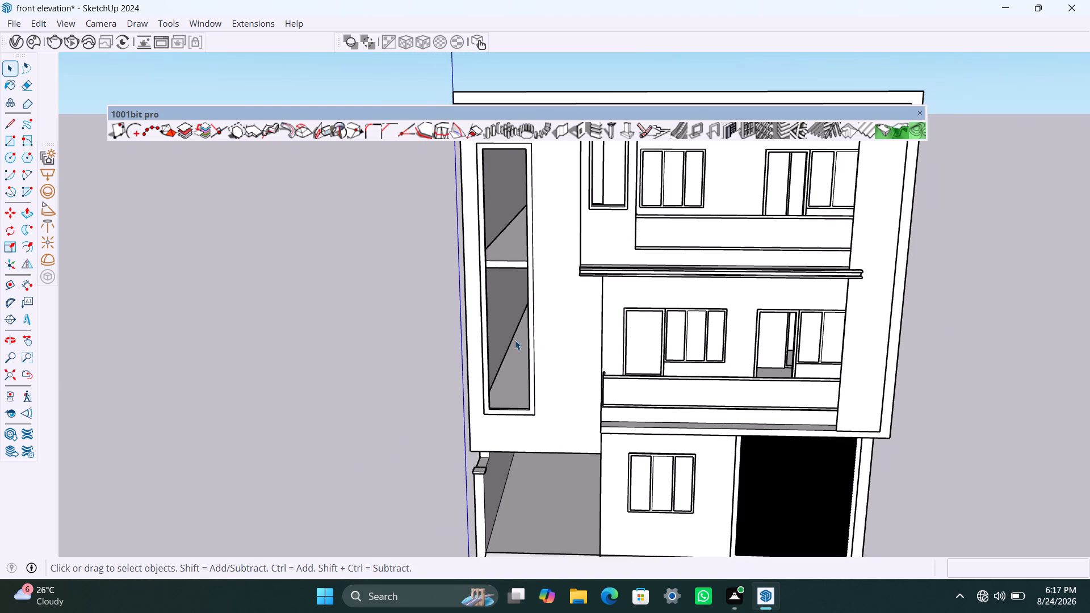
pyautogui.keyDown('shift'); pyautogui.moveTo(515, 340); pyautogui.dragTo(508, 377, button='middle'); pyautogui.keyUp('shift')
pyautogui.scroll(4, 481, 202)
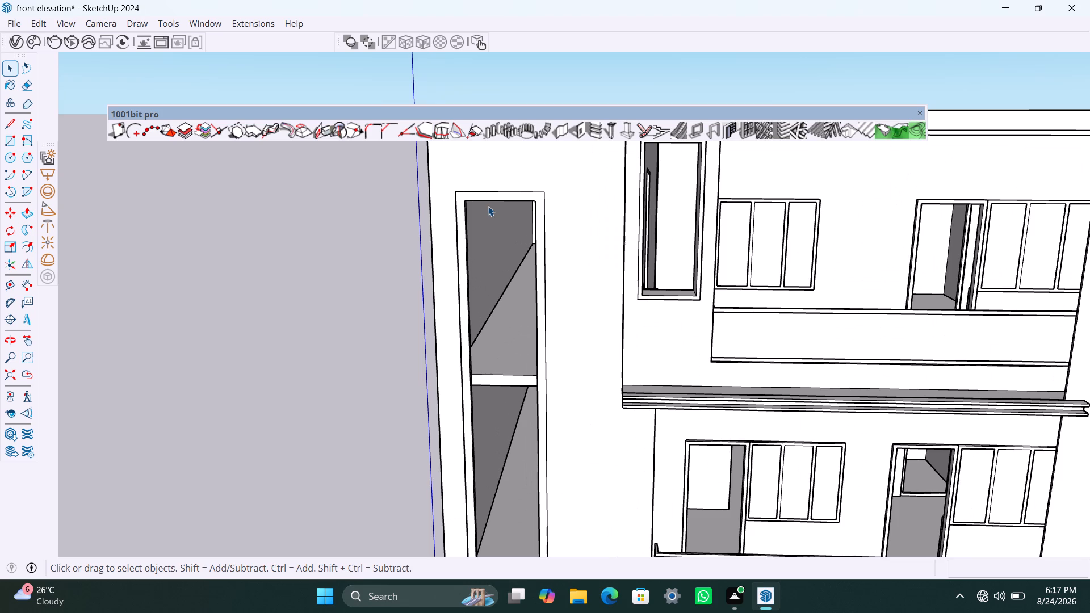
pyautogui.moveTo(491, 282); pyautogui.dragTo(498, 293)
pyautogui.scroll(-1, 498, 293)
pyautogui.press('r')
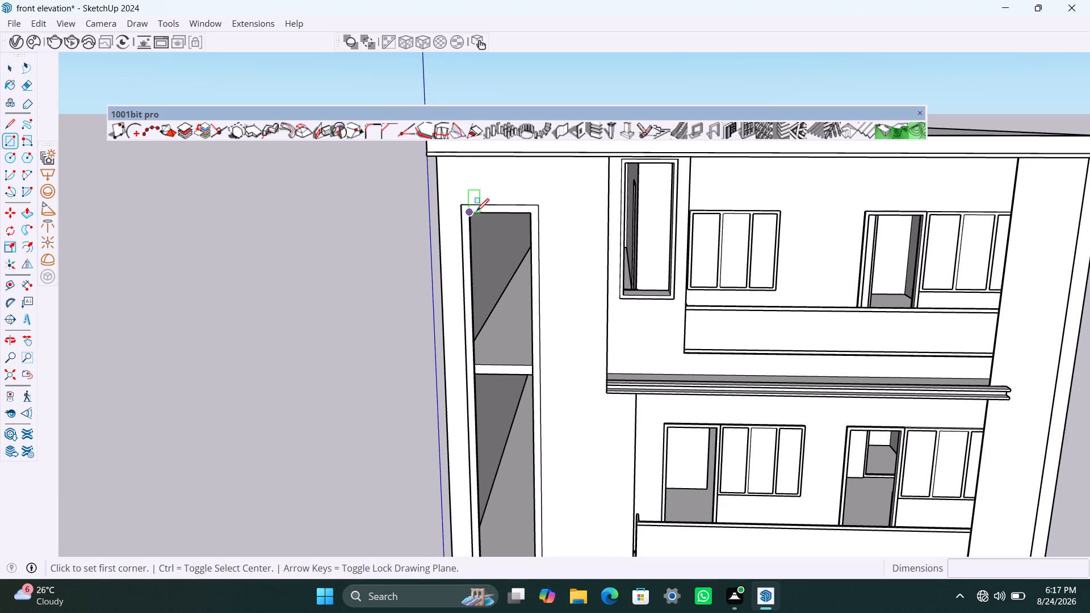
pyautogui.click(473, 212)
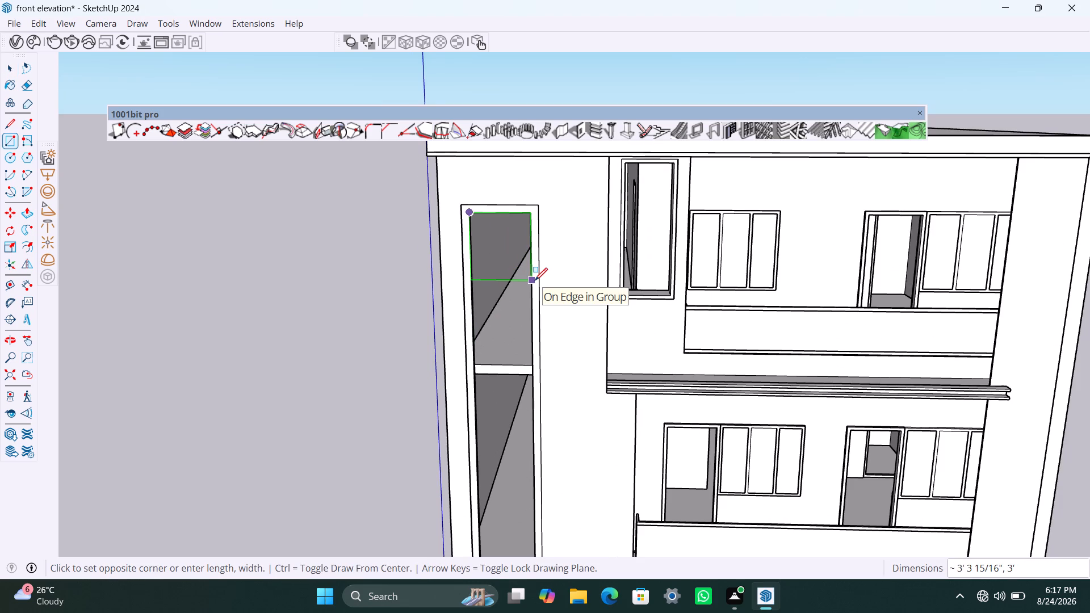
pyautogui.write("3'")
pyautogui.press('Return')
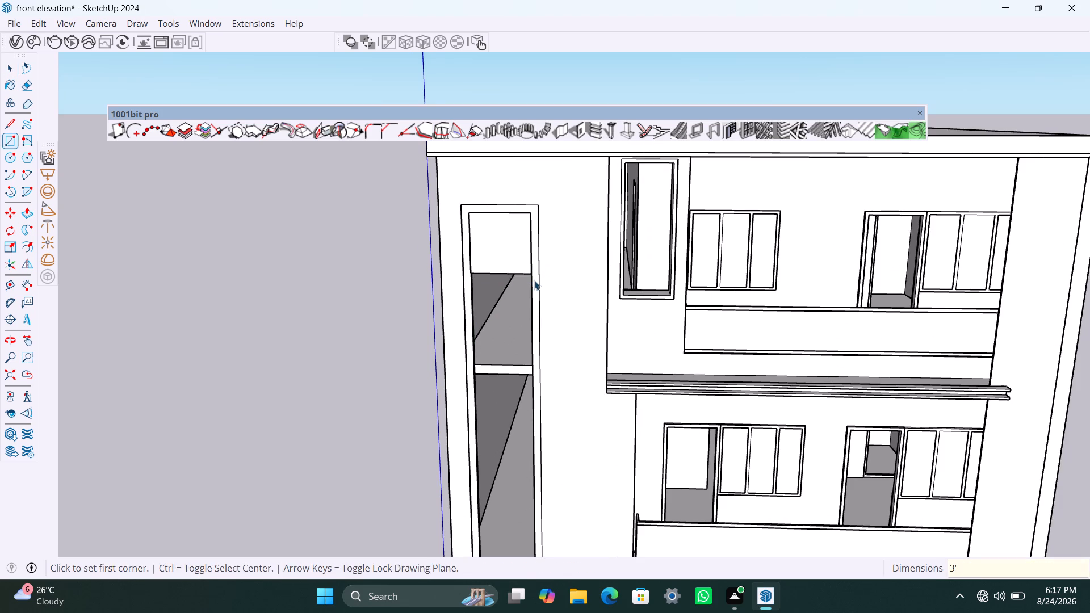
# Group the 3' high rectangle in the tall window opening and extrude its face 8 mm inside the group.
pyautogui.press('space')
pyautogui.doubleClick(502, 266)
pyautogui.rightClick(509, 266)
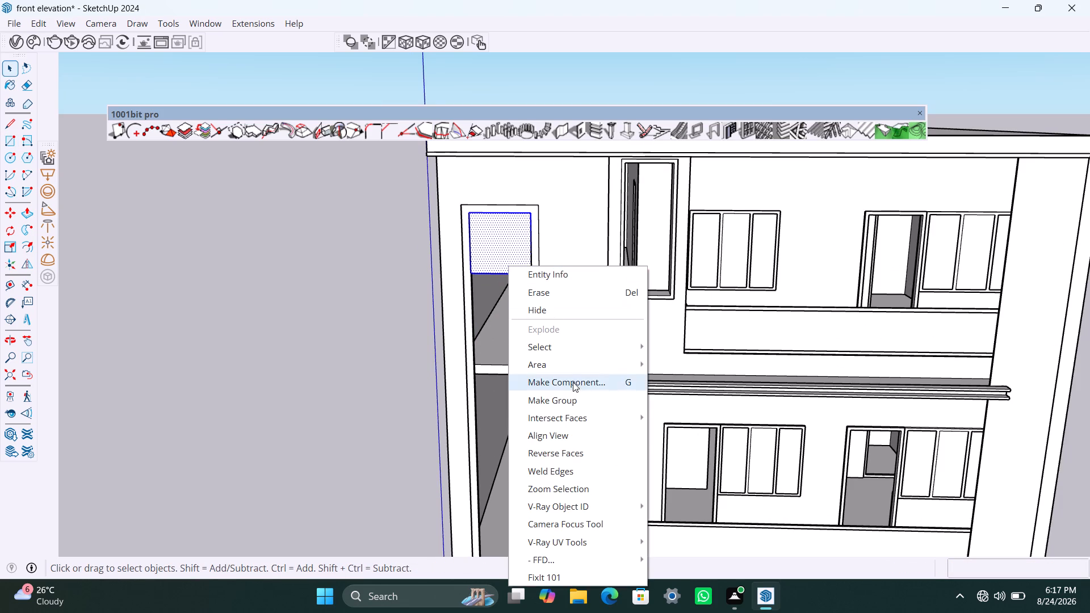
pyautogui.click(572, 393)
pyautogui.tripleClick(514, 246)
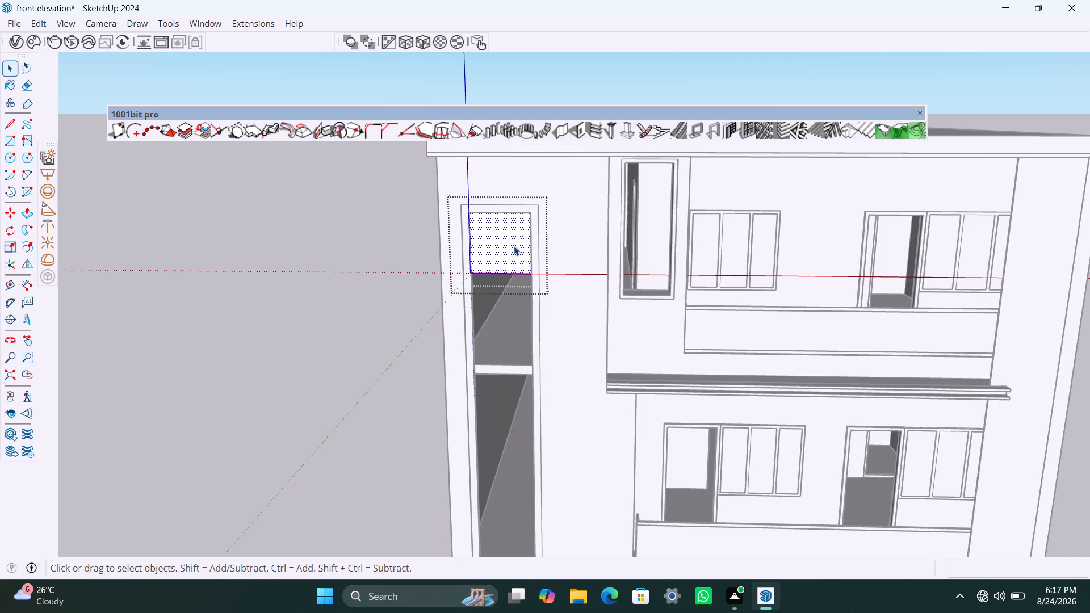
pyautogui.press('p')
pyautogui.click(514, 246)
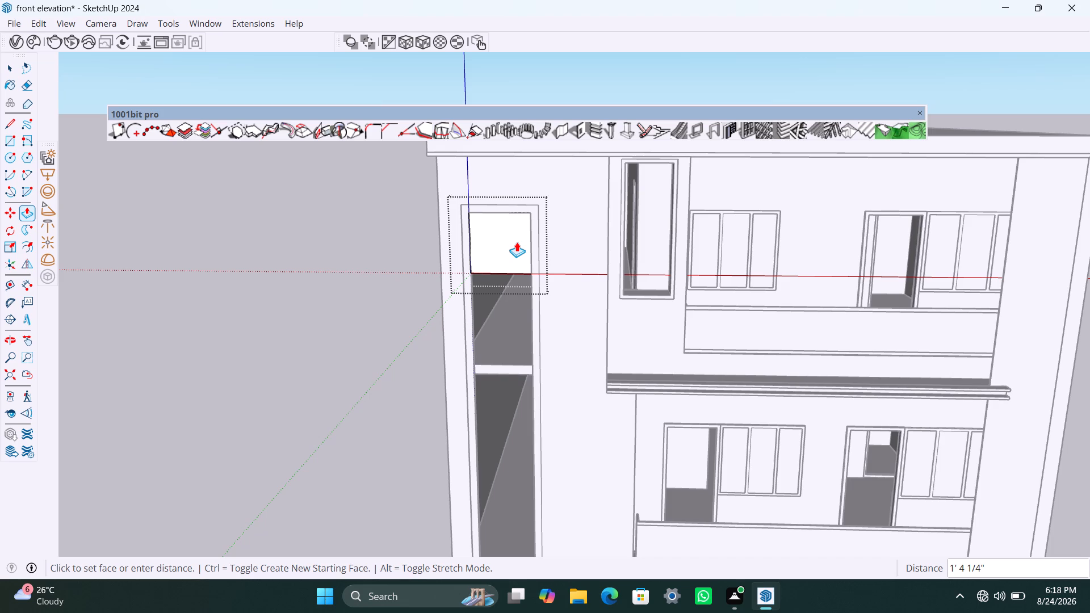
pyautogui.write('8mm')
pyautogui.press('Return')
pyautogui.press('space')
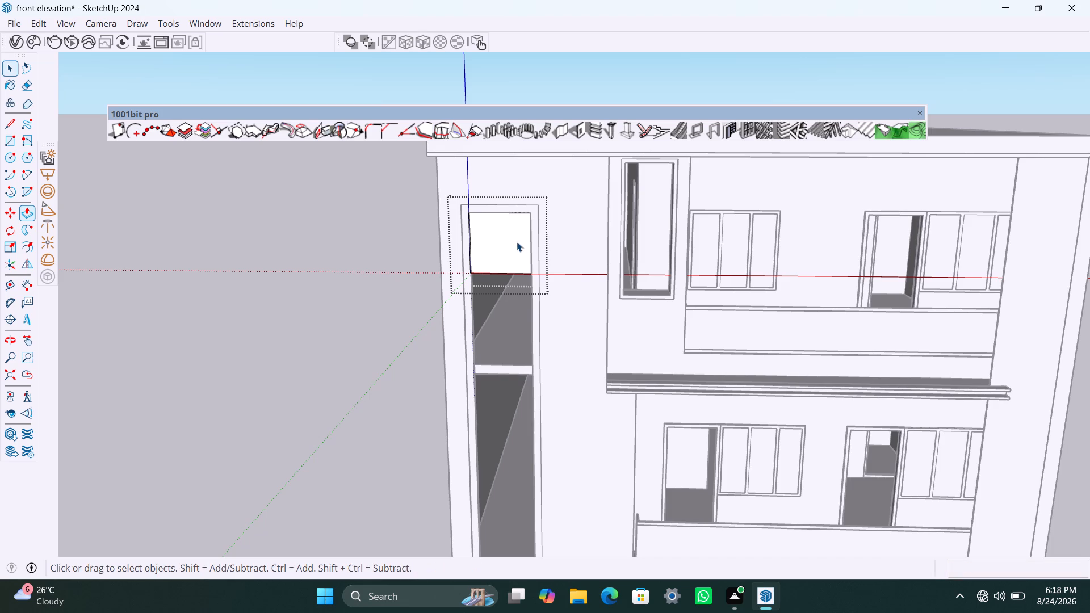
pyautogui.click(406, 237)
# Copy the pane down to the bottom of the tall window opening and divide the copy distance into 5 equal intervals.
pyautogui.click(512, 259)
pyautogui.press('m')
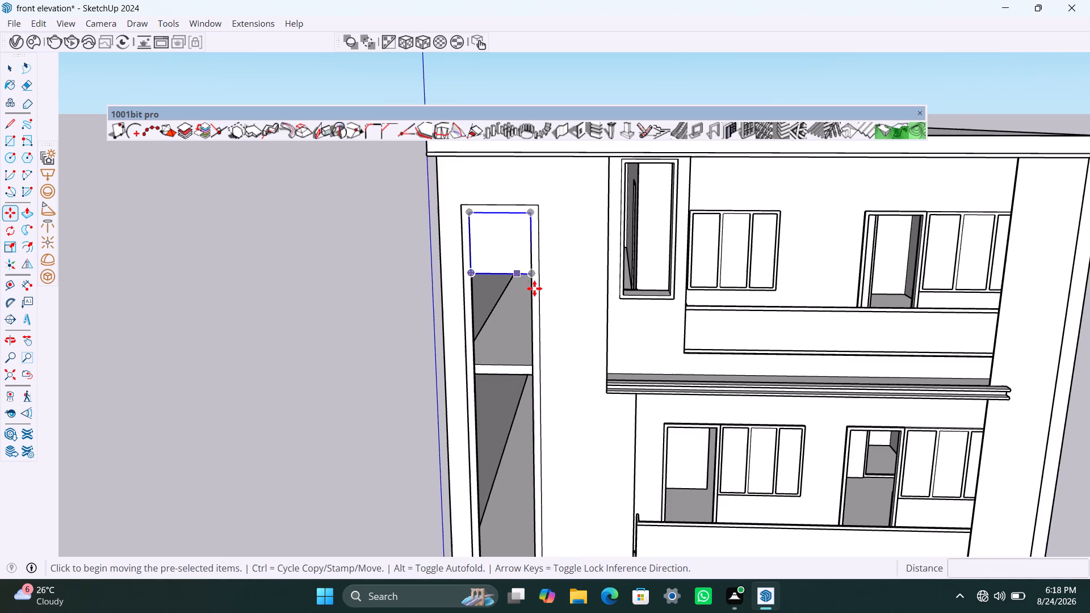
pyautogui.click(533, 279)
pyautogui.scroll(-4, 531, 331)
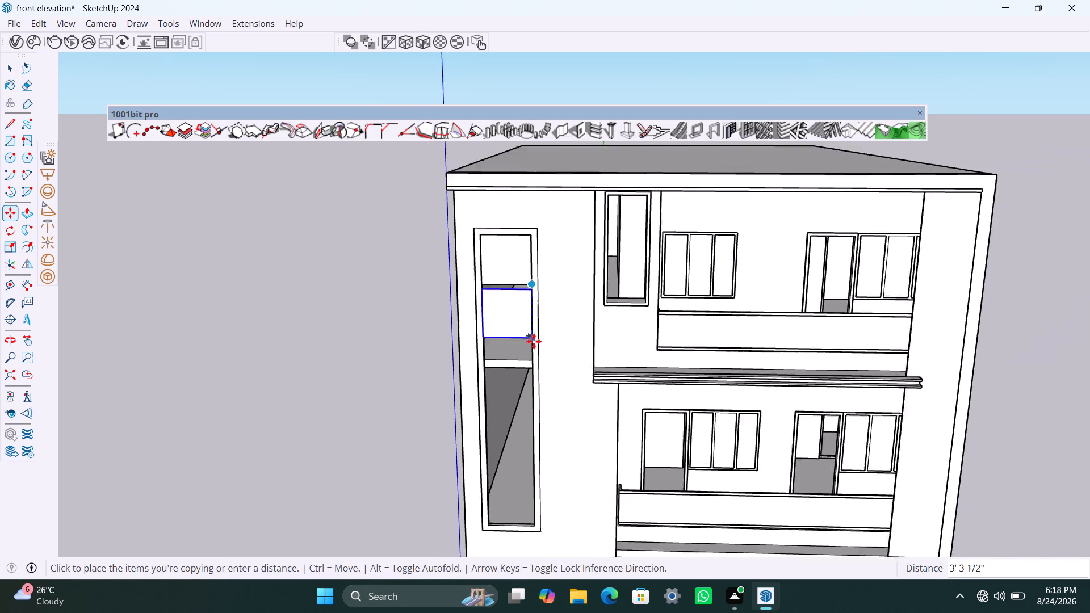
pyautogui.keyDown('shift'); pyautogui.moveTo(534, 342); pyautogui.dragTo(554, 300, button='middle'); pyautogui.keyUp('shift')
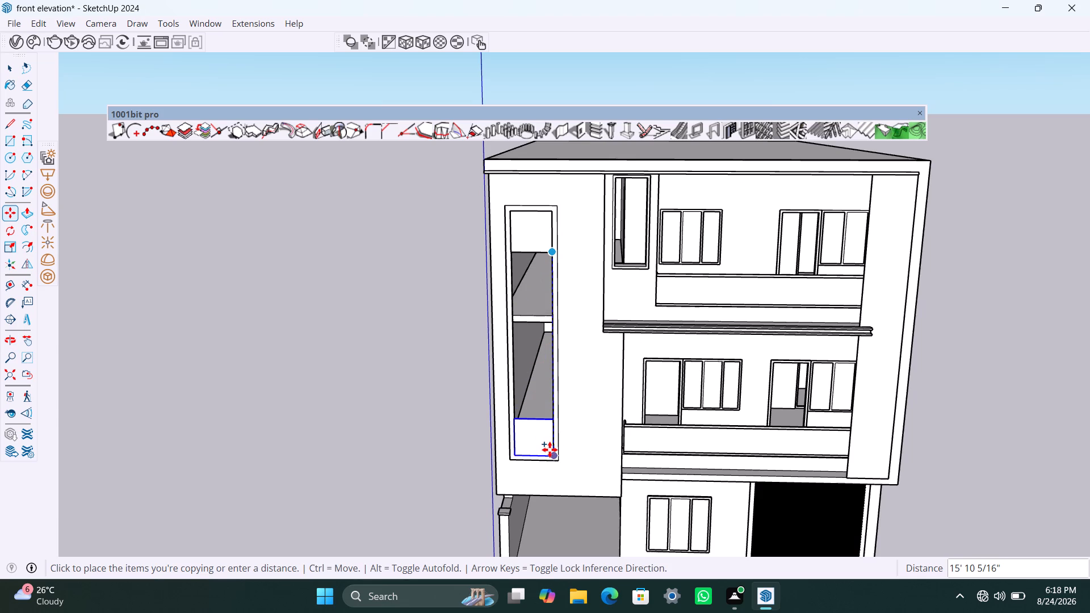
pyautogui.click(550, 451)
pyautogui.write('/4')
pyautogui.press('Return')
pyautogui.write('/5')
pyautogui.press('Return')
pyautogui.press('space')
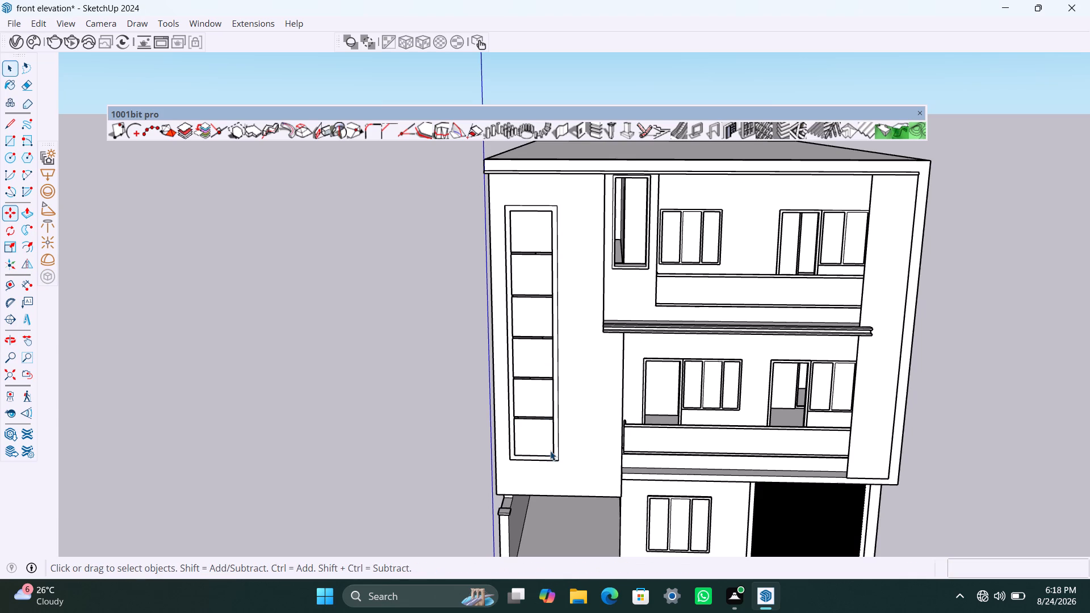
# Examine the spacing and gaps between the stacked panes in the tall stairwell window.
pyautogui.click(997, 330)
pyautogui.scroll(8, 528, 310)
pyautogui.moveTo(515, 308); pyautogui.dragTo(668, 328, button='middle')
pyautogui.scroll(4, 517, 301)
pyautogui.scroll(2, 665, 279)
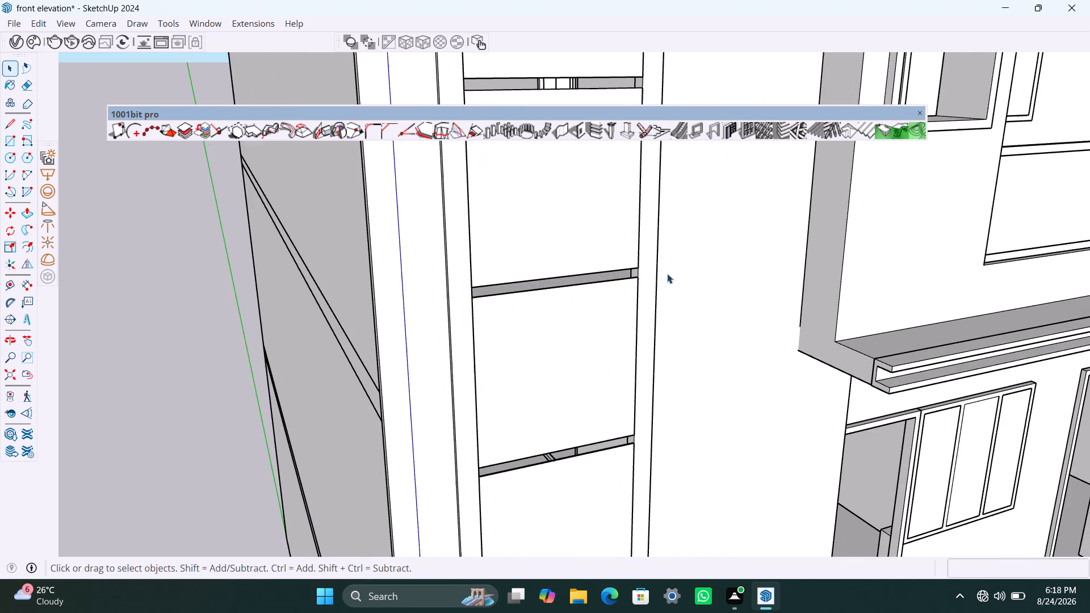
pyautogui.scroll(-1, 629, 282)
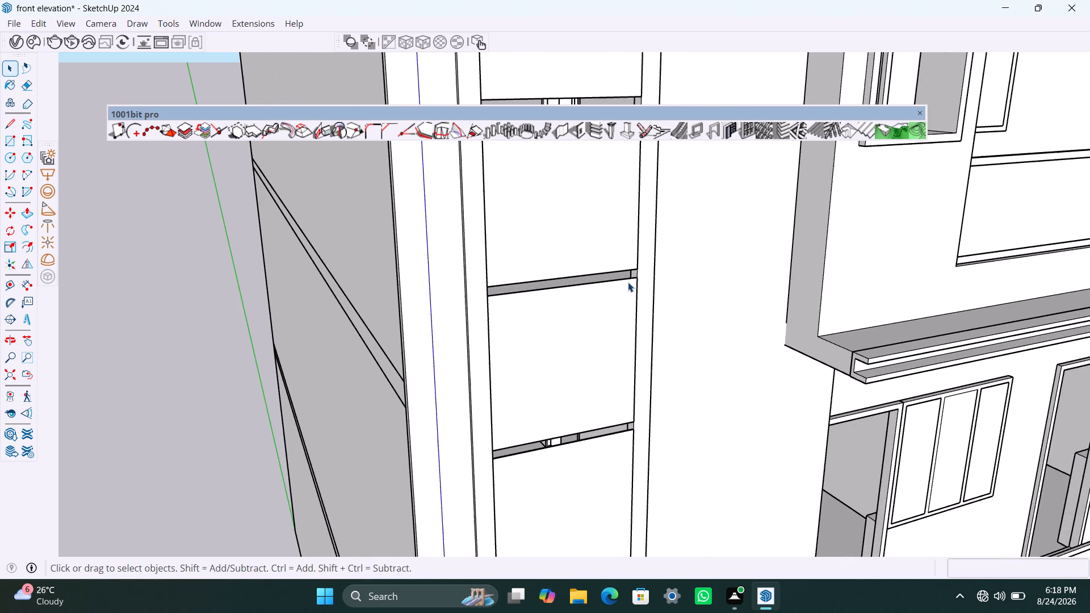
pyautogui.scroll(-8, 621, 284)
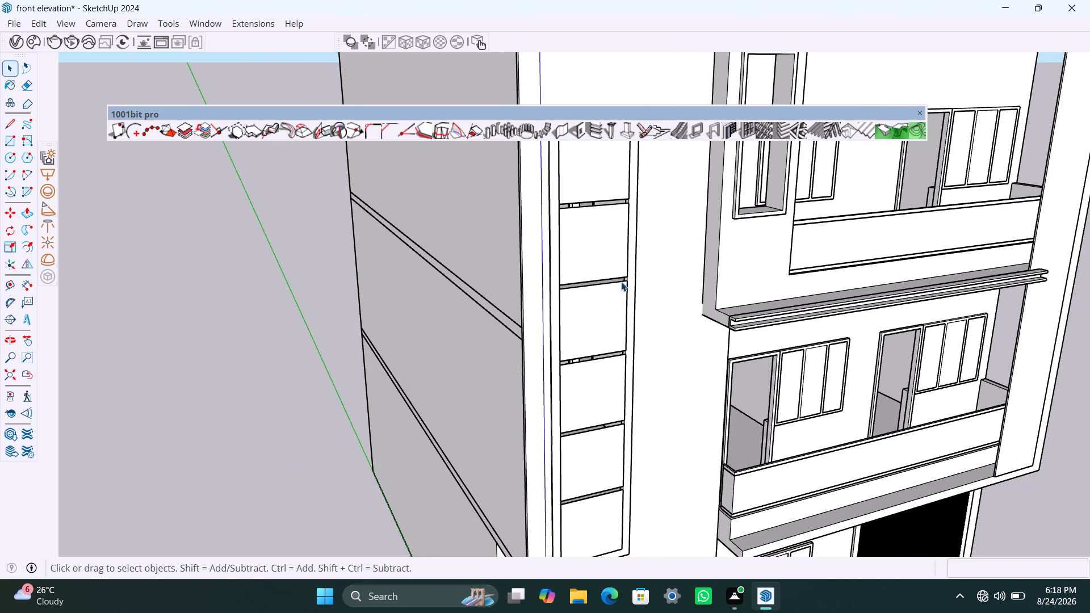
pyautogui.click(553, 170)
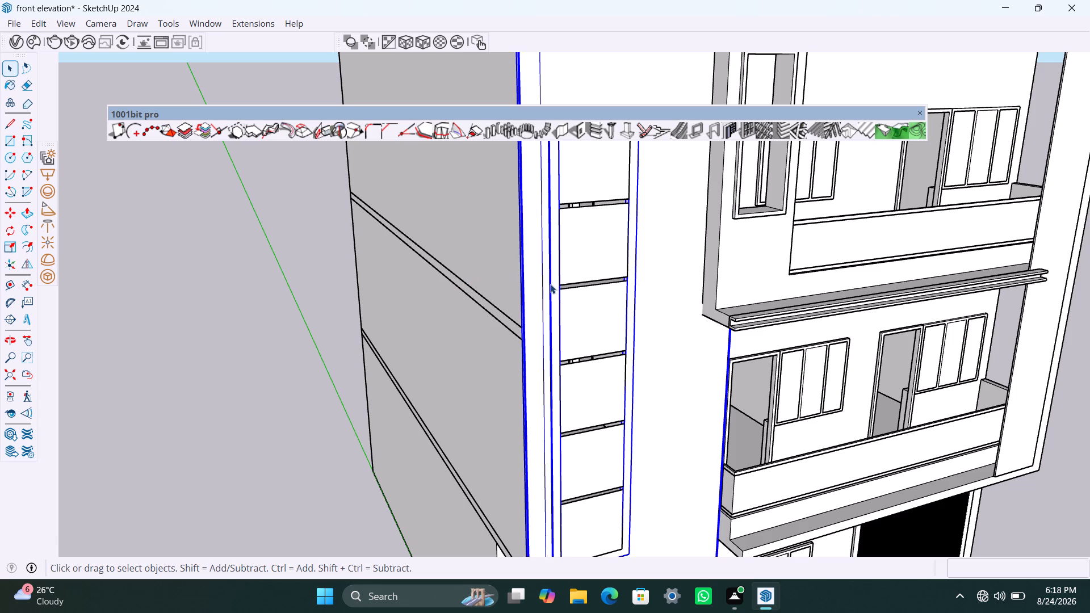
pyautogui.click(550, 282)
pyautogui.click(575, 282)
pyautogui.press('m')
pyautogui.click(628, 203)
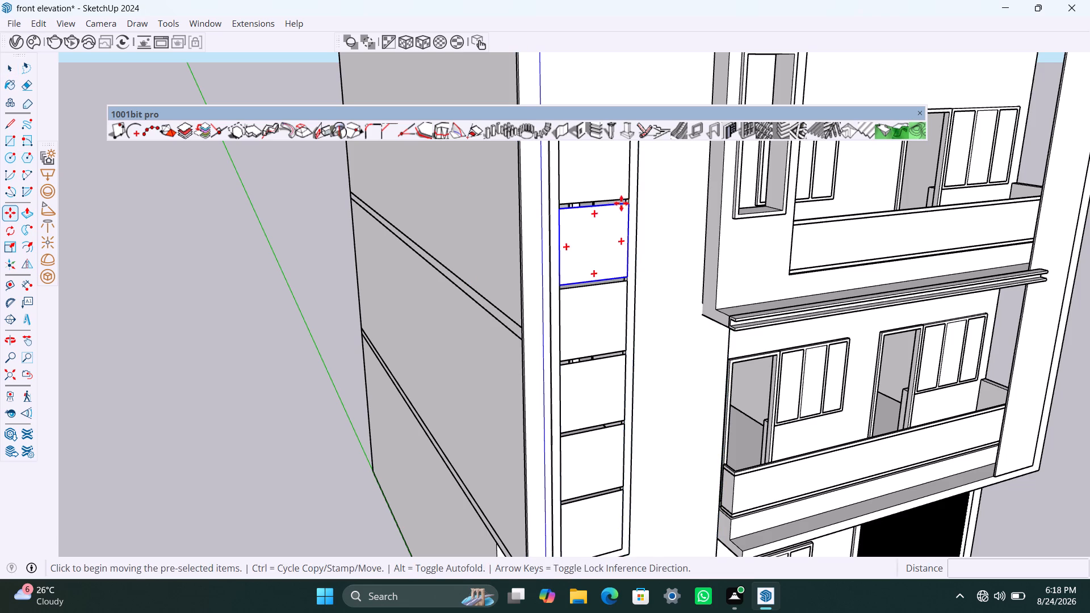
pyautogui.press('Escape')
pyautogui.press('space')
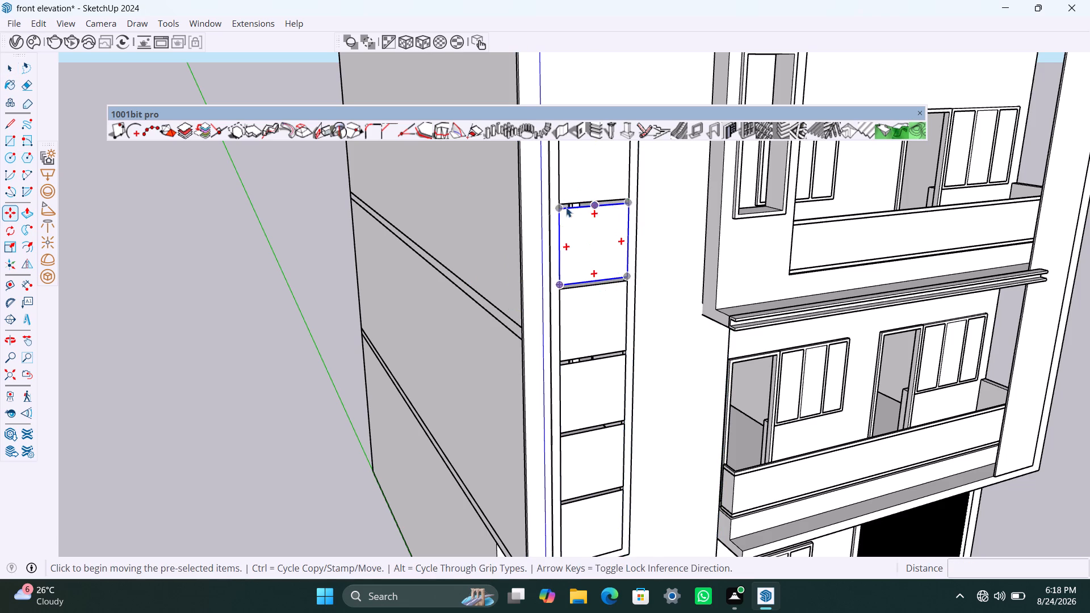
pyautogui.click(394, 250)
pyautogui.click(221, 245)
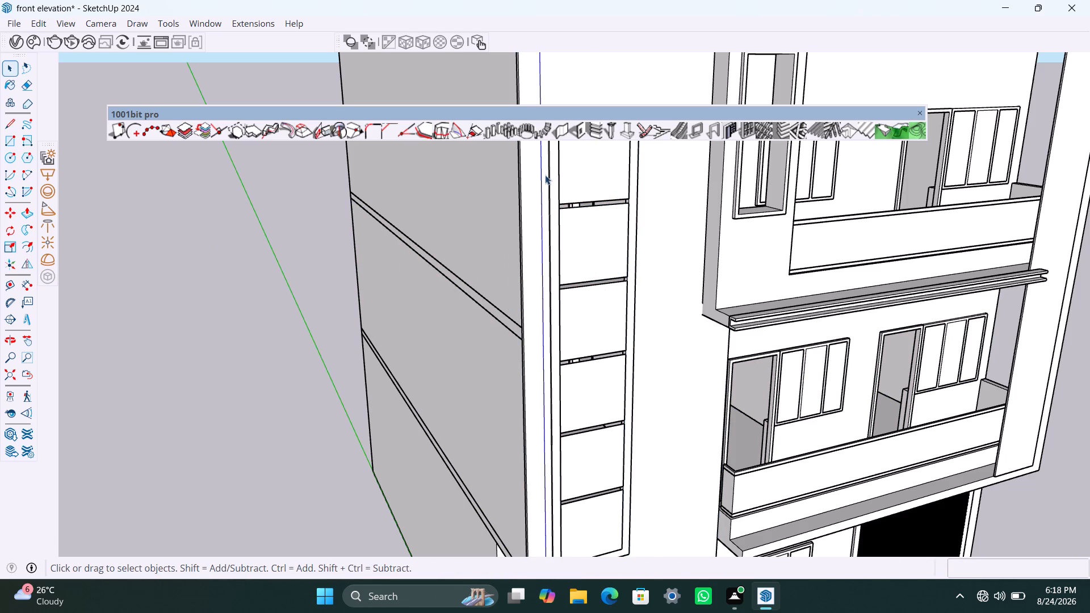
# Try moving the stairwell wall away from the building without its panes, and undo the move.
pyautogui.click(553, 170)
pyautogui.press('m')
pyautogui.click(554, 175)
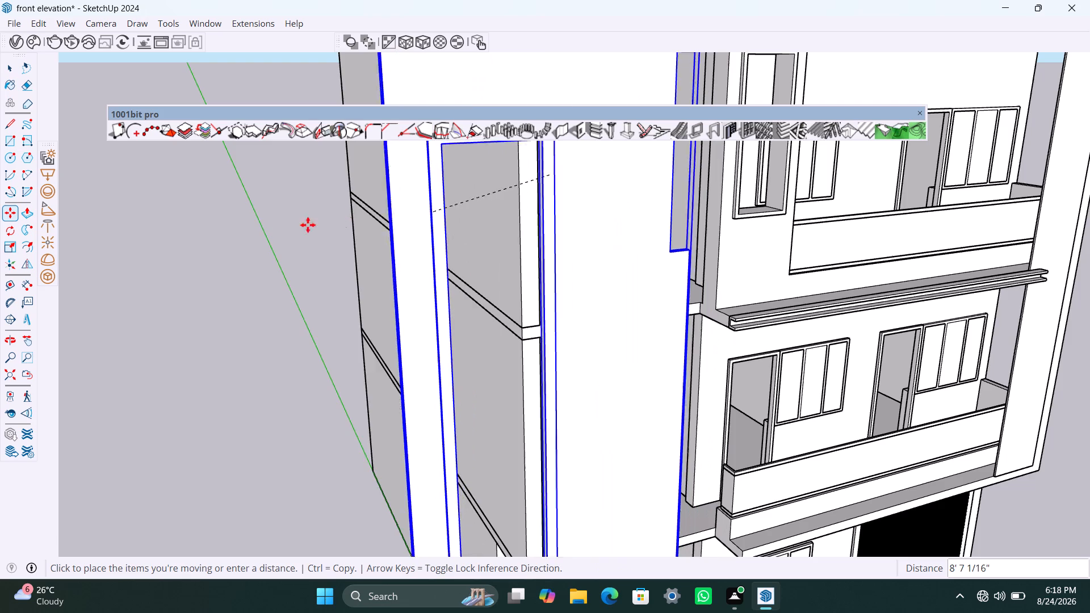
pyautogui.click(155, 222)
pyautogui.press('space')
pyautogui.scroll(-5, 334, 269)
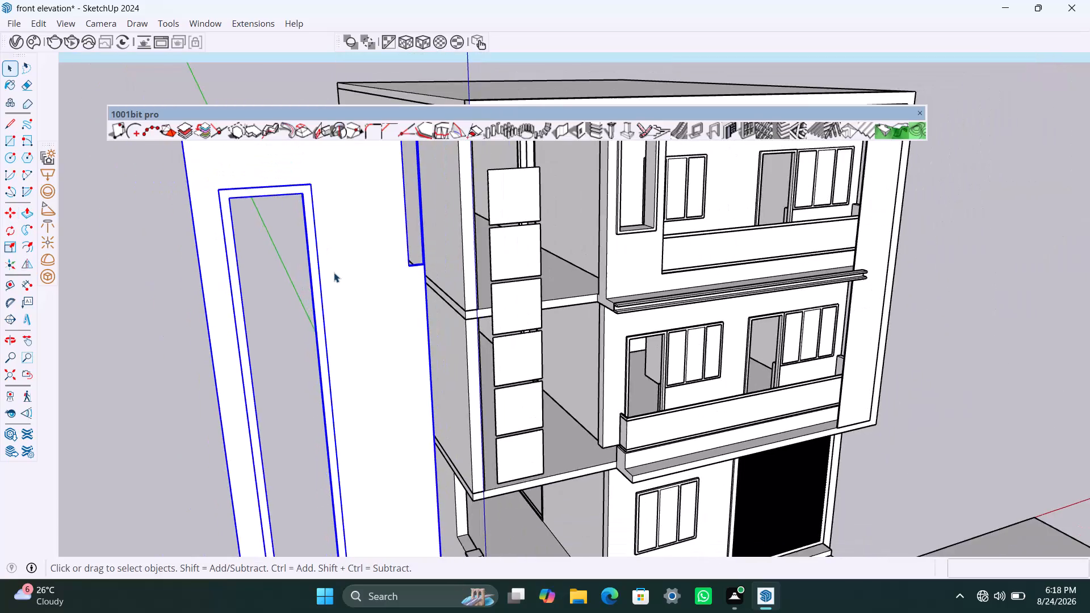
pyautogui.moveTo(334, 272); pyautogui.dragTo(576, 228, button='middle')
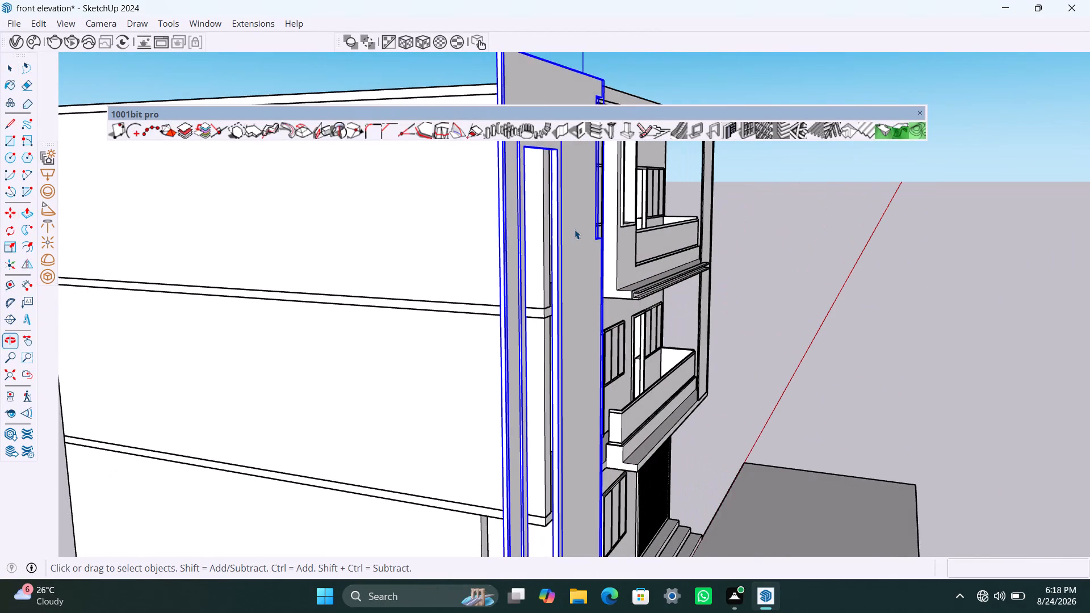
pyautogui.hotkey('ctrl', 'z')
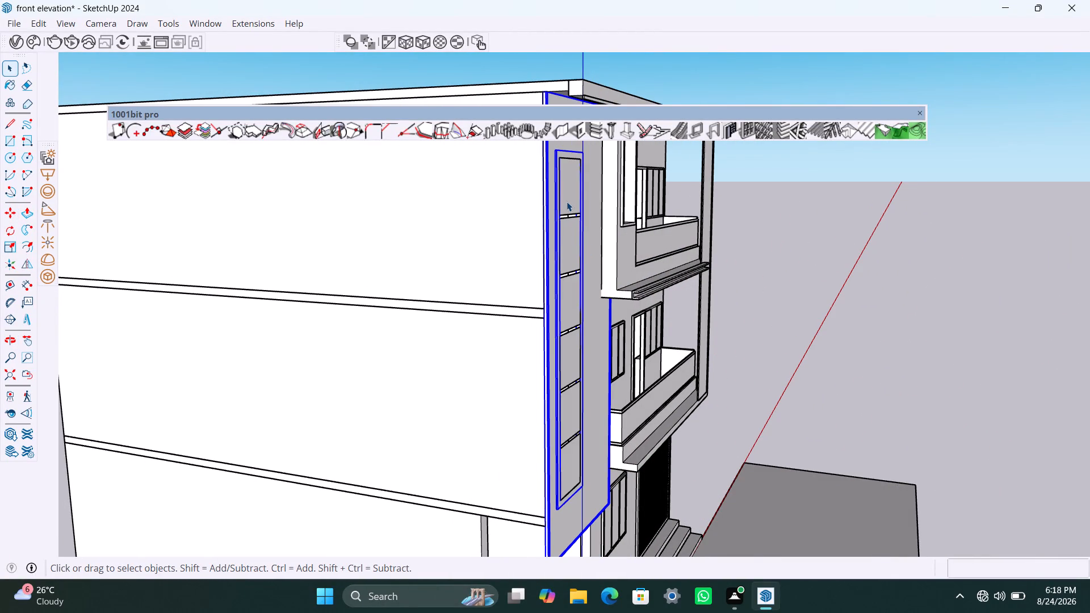
# Select the stairwell wall together with all six window panes and make them one group.
pyautogui.keyDown('shift'); pyautogui.click(567, 201); pyautogui.keyUp('shift')
pyautogui.keyDown('shift'); pyautogui.click(569, 229); pyautogui.keyUp('shift')
pyautogui.keyDown('shift'); pyautogui.click(568, 299); pyautogui.keyUp('shift')
pyautogui.keyDown('shift'); pyautogui.click(570, 342); pyautogui.keyUp('shift')
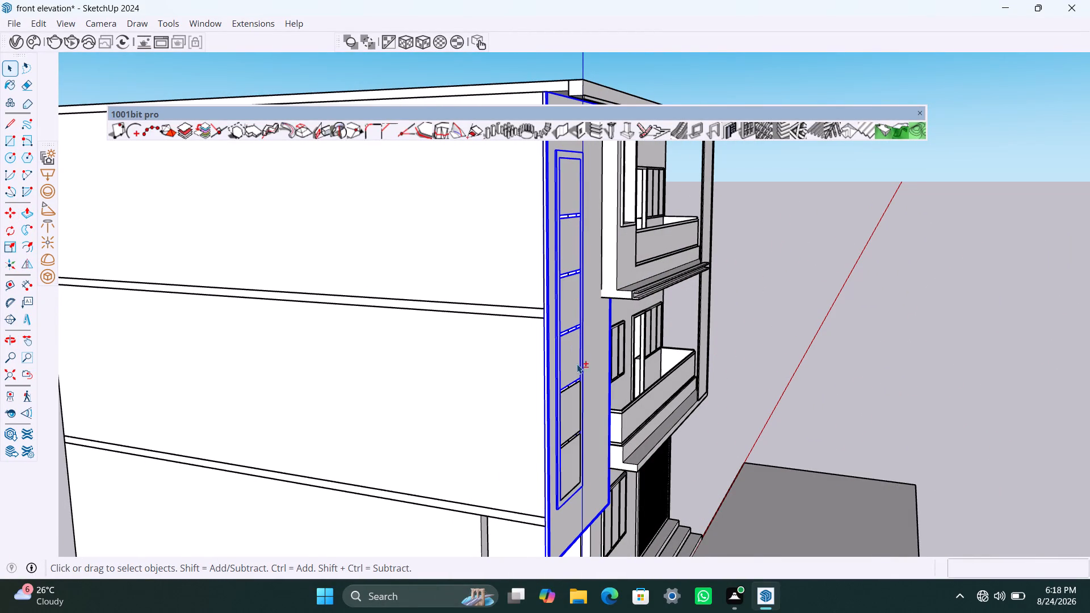
pyautogui.keyDown('shift'); pyautogui.click(576, 407); pyautogui.keyUp('shift')
pyautogui.keyDown('shift'); pyautogui.click(575, 455); pyautogui.keyUp('shift')
pyautogui.keyDown('shift'); pyautogui.rightClick(576, 454); pyautogui.keyUp('shift')
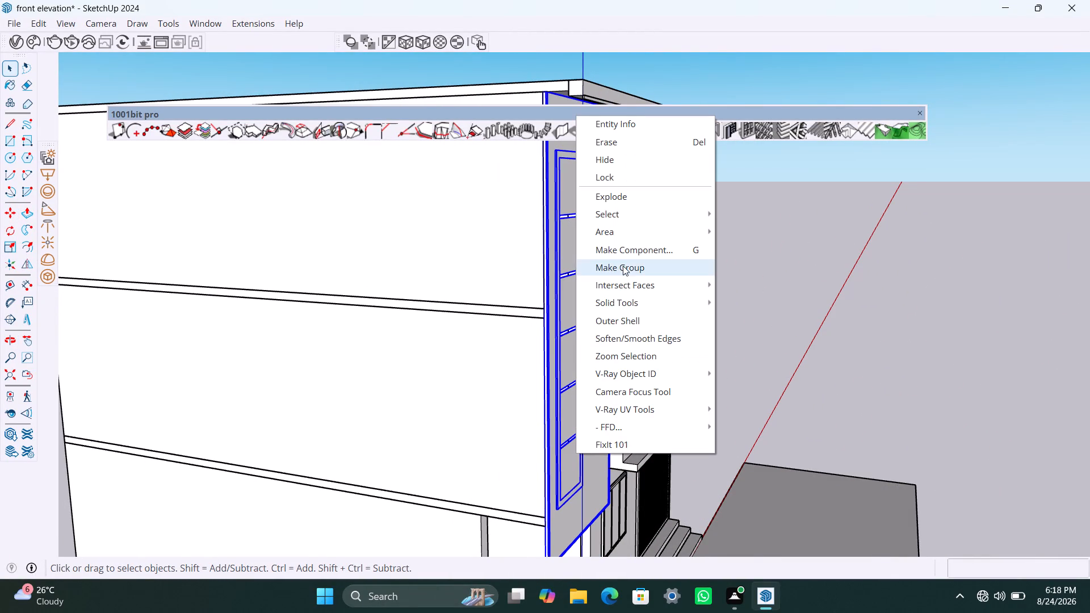
pyautogui.click(624, 261)
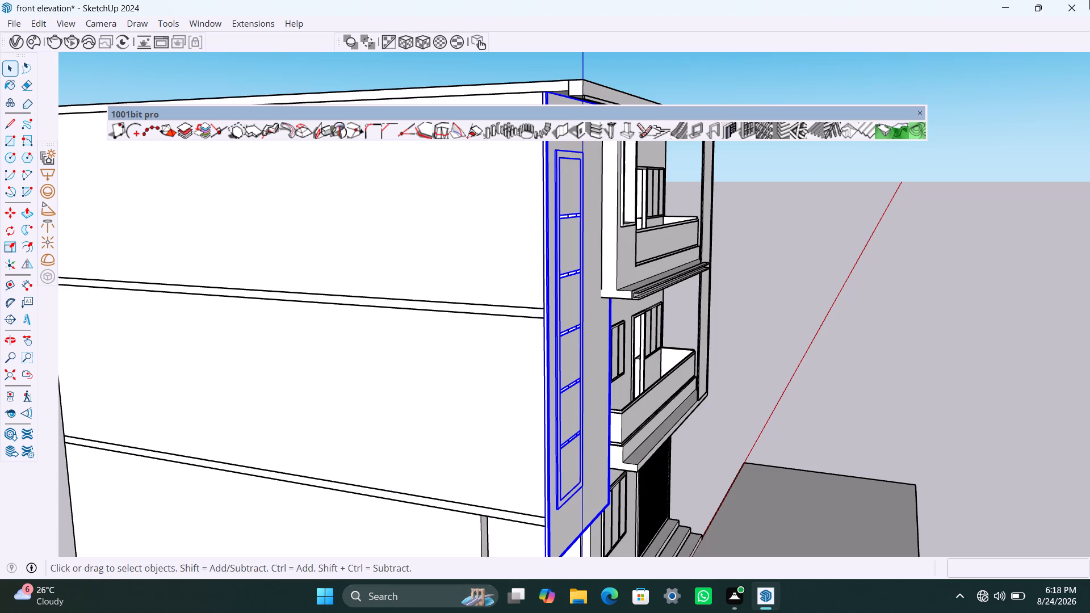
# Move the grouped stairwell wall and panes about 23' 4" away from the building.
pyautogui.press('m')
pyautogui.click(546, 95)
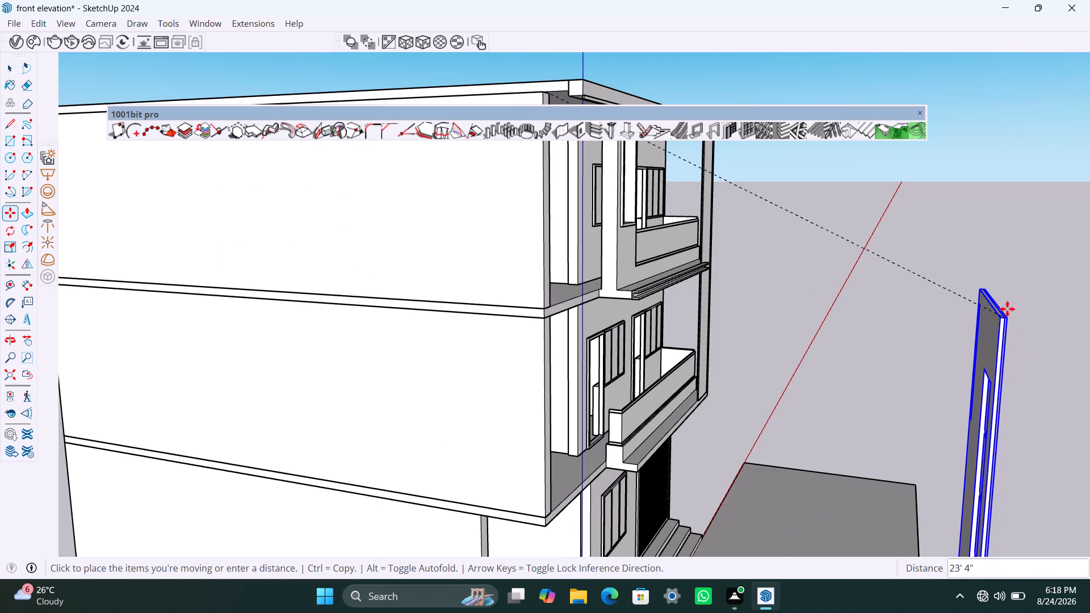
pyautogui.click(1007, 308)
pyautogui.press('space')
# Open the stairwell wall inside the group and copy the window reveal's top edge down about 3' to the top pane's bottom.
pyautogui.scroll(4, 1020, 409)
pyautogui.scroll(4, 957, 434)
pyautogui.moveTo(965, 433); pyautogui.dragTo(991, 440, button='middle')
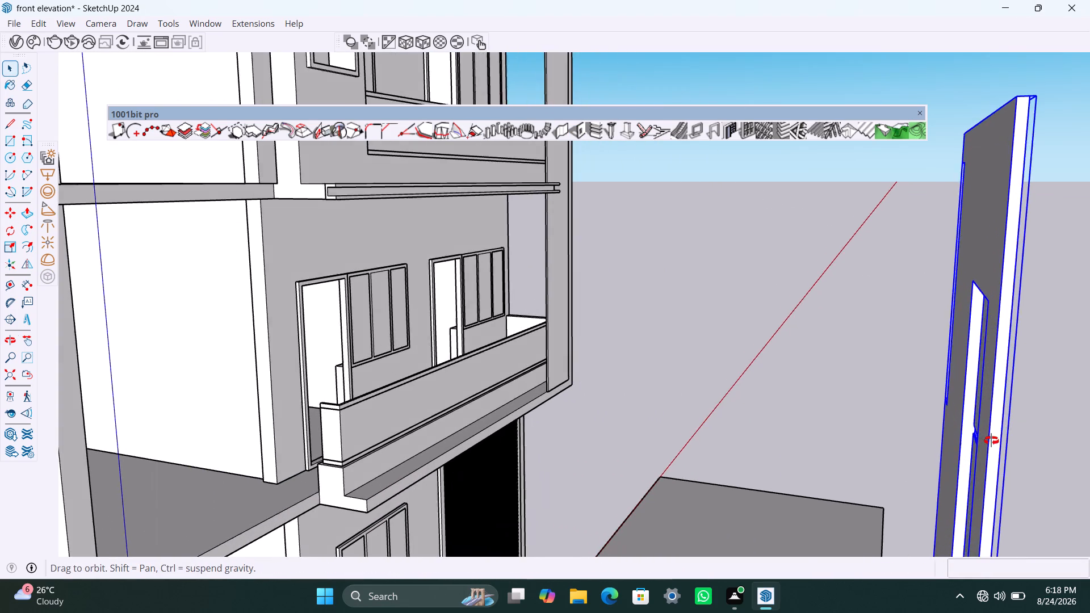
pyautogui.moveTo(991, 440); pyautogui.dragTo(1003, 446, button='middle')
pyautogui.scroll(10, 971, 435)
pyautogui.moveTo(971, 427); pyautogui.dragTo(1002, 420, button='middle')
pyautogui.scroll(-5, 976, 406)
pyautogui.moveTo(988, 249); pyautogui.dragTo(997, 168, button='middle')
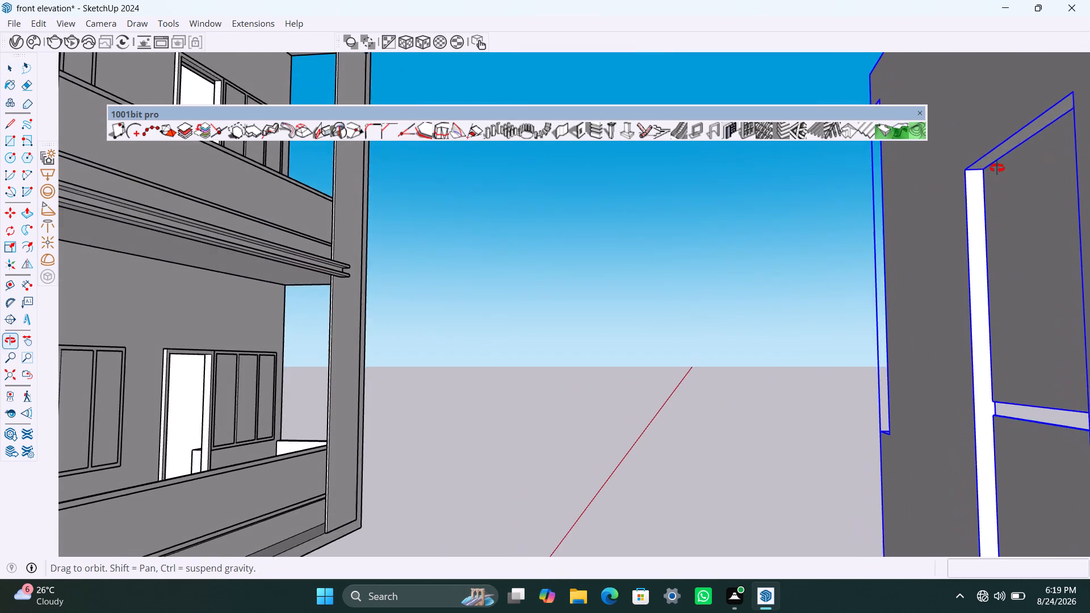
pyautogui.moveTo(997, 168); pyautogui.dragTo(996, 167, button='middle')
pyautogui.scroll(4, 972, 173)
pyautogui.tripleClick(973, 170)
pyautogui.click(971, 168)
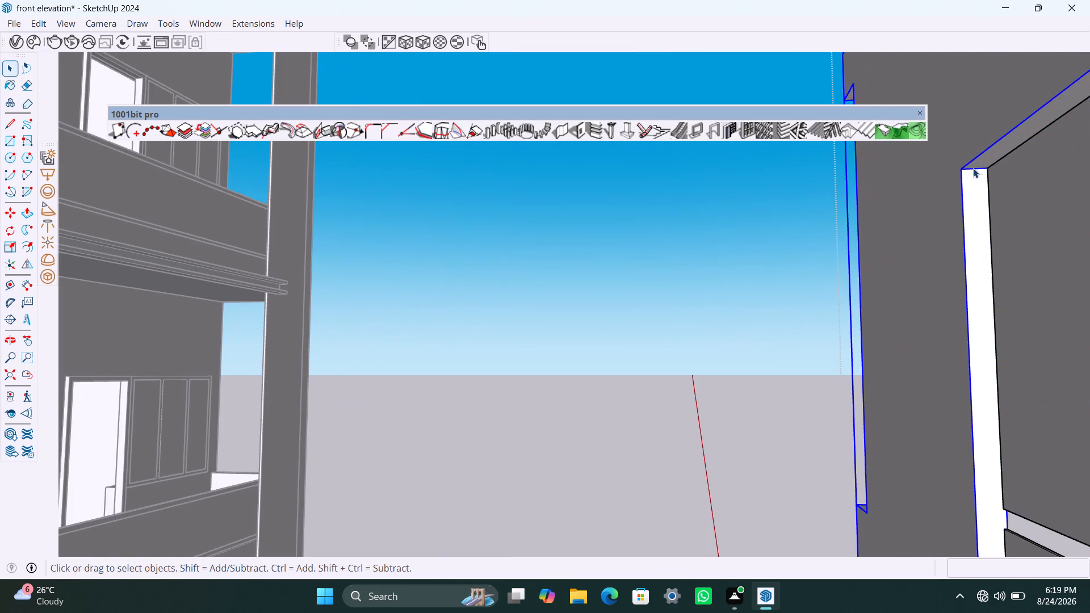
pyautogui.doubleClick(976, 168)
pyautogui.click(974, 169)
pyautogui.click(966, 170)
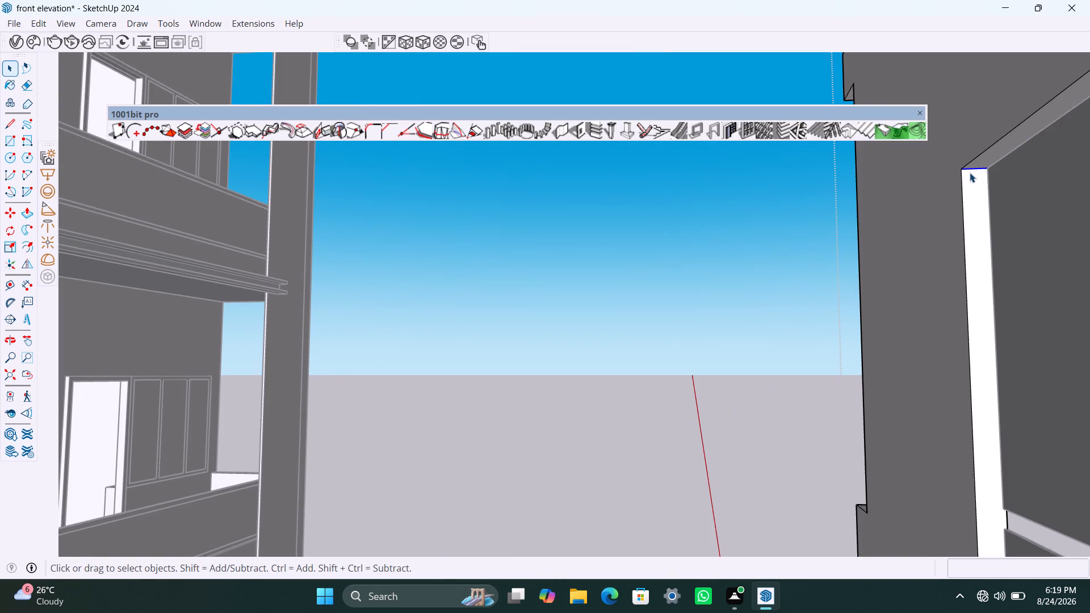
pyautogui.press('m')
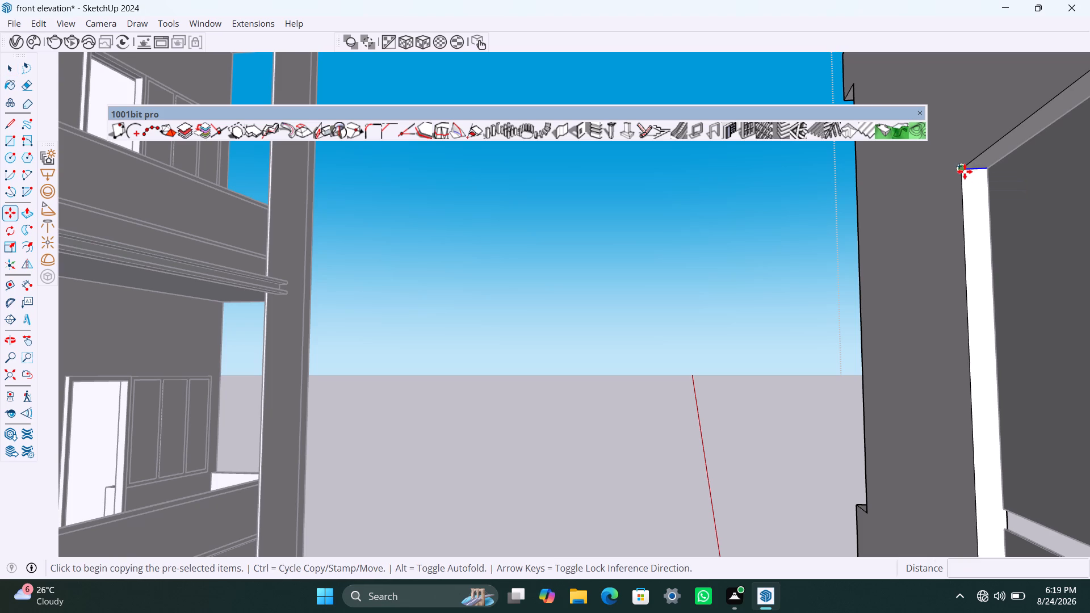
pyautogui.click(963, 171)
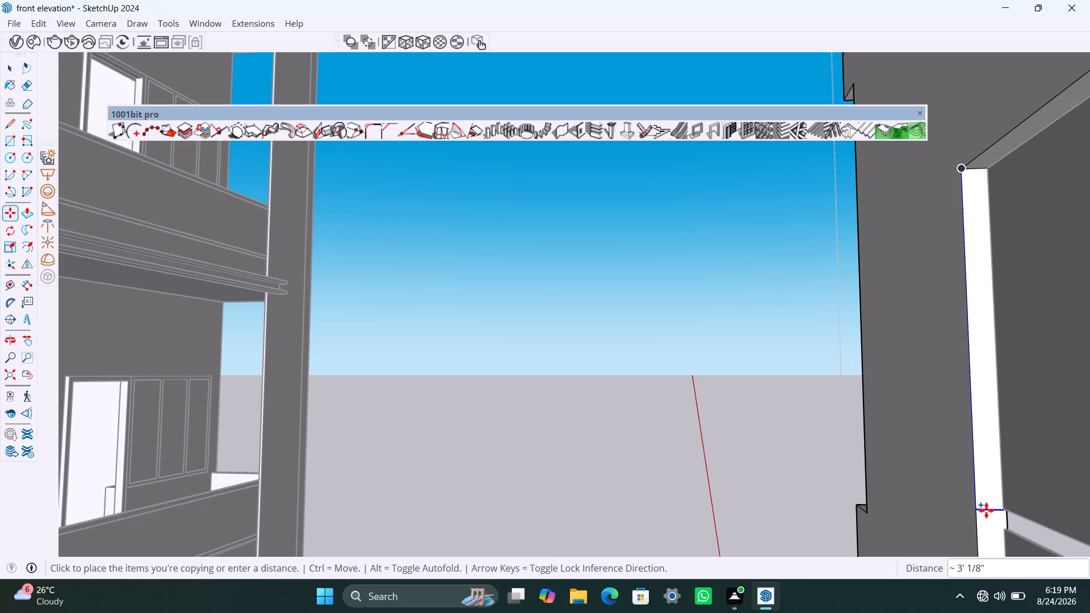
pyautogui.click(985, 509)
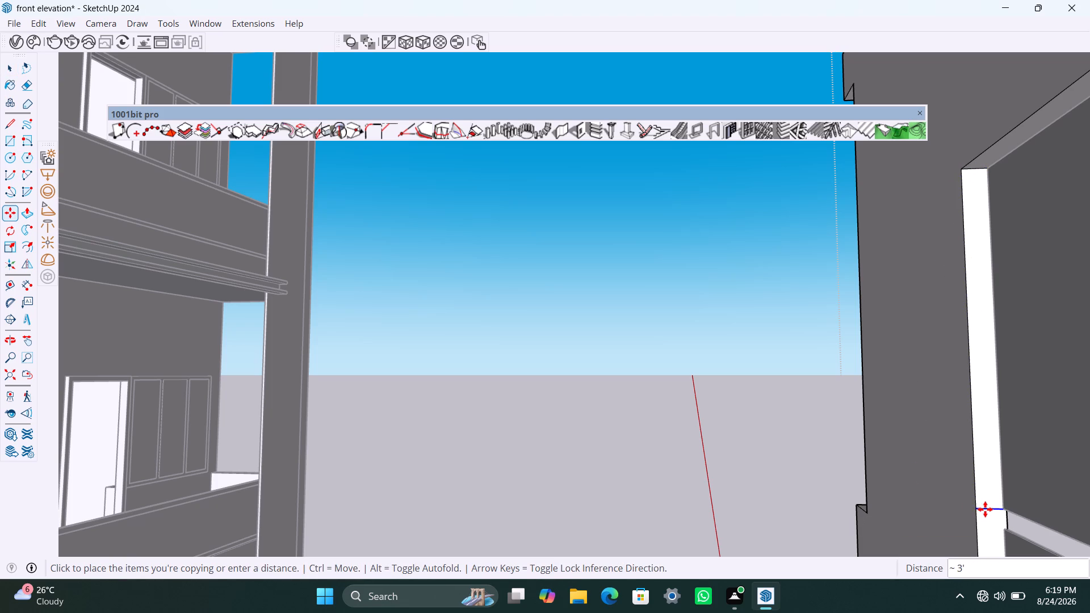
# Copy that reveal edge down to the top of the second pane, bounding the gap between the two panes.
pyautogui.press('m')
pyautogui.click(979, 509)
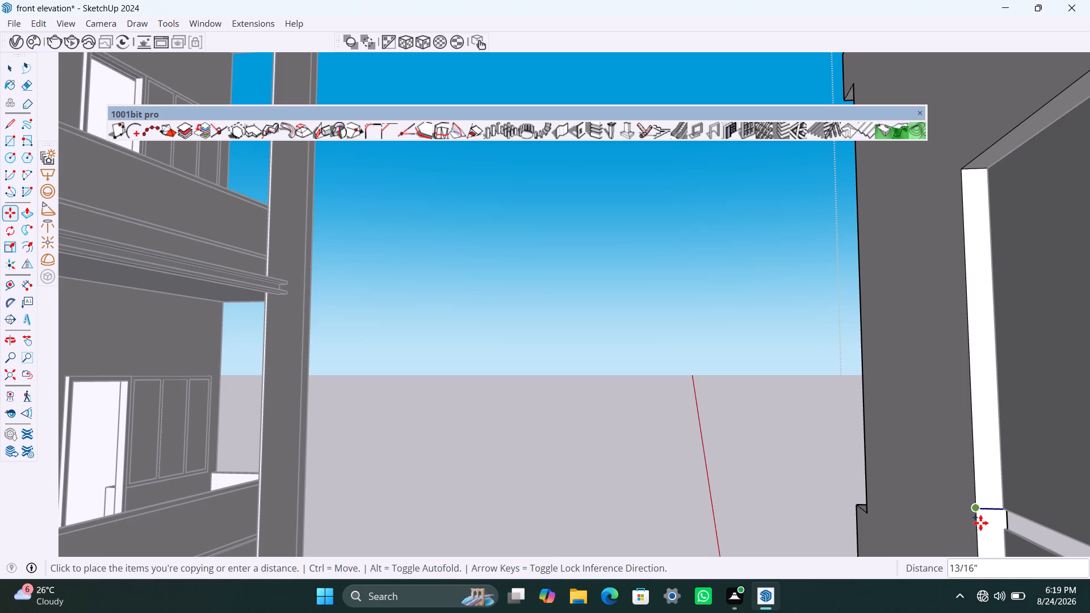
pyautogui.click(982, 529)
# Push/Pull the reveal strip between the first and second panes 3' across the opening to form the top horizontal bar.
pyautogui.press('space')
pyautogui.click(996, 520)
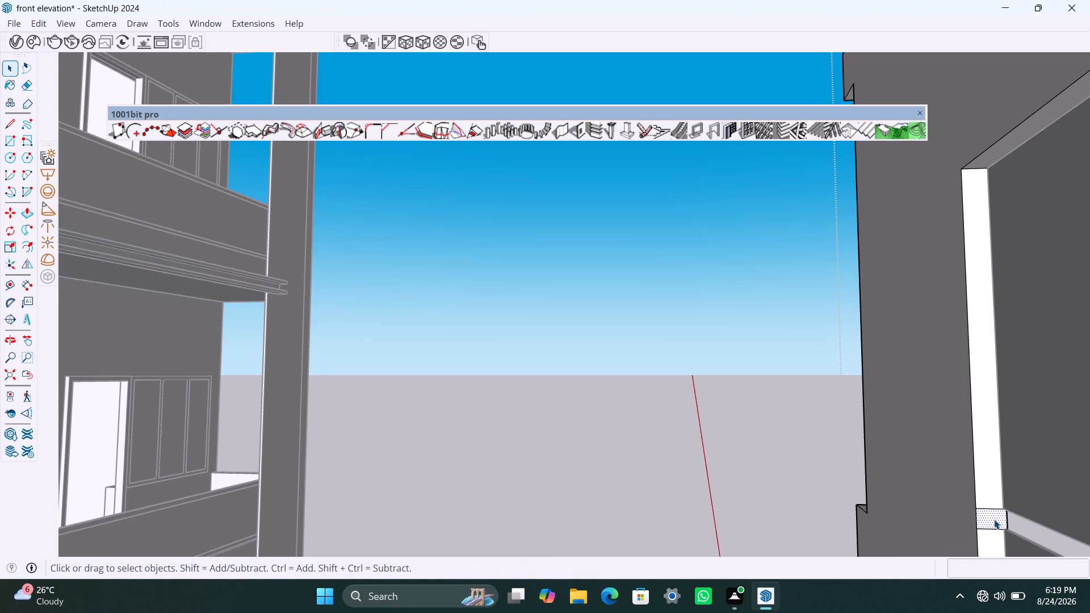
pyautogui.press('p')
pyautogui.click(994, 519)
pyautogui.scroll(-9, 1030, 522)
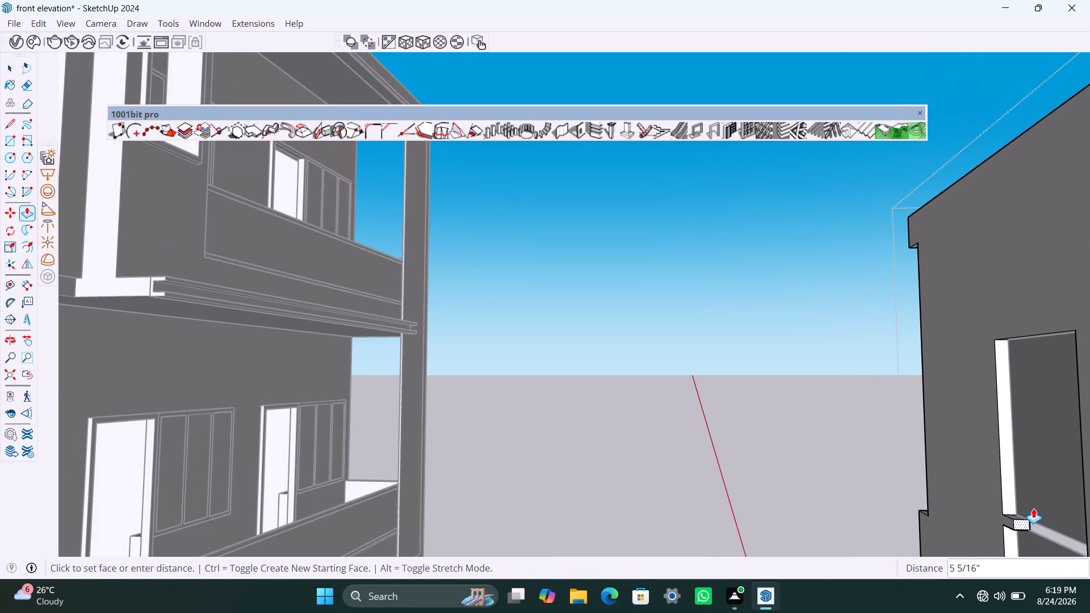
pyautogui.scroll(-3, 1047, 527)
pyautogui.moveTo(1043, 524); pyautogui.dragTo(865, 481, button='middle')
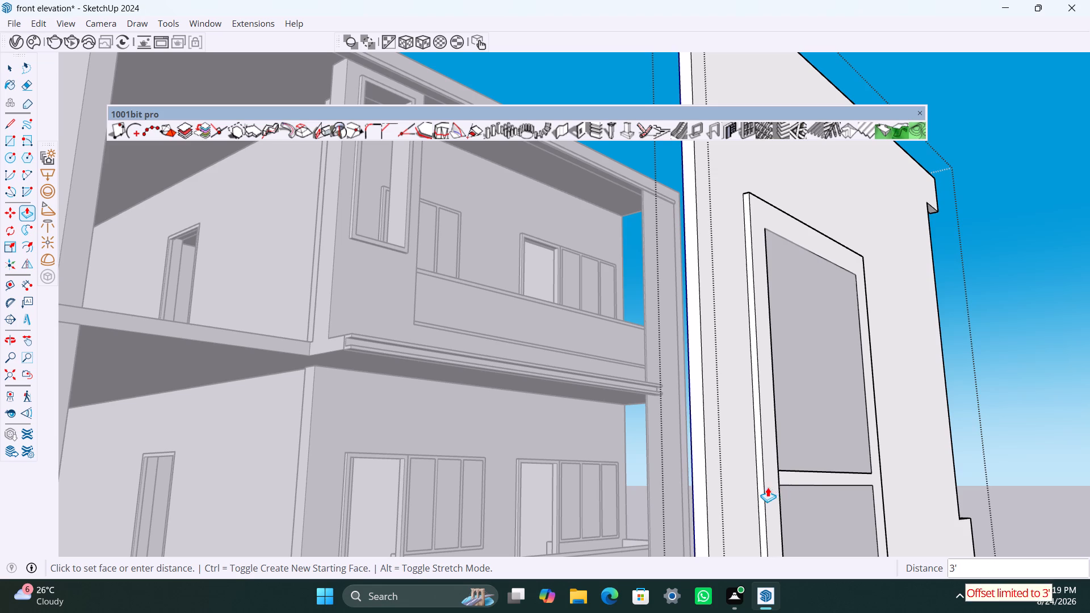
pyautogui.moveTo(774, 489); pyautogui.dragTo(619, 486, button='middle')
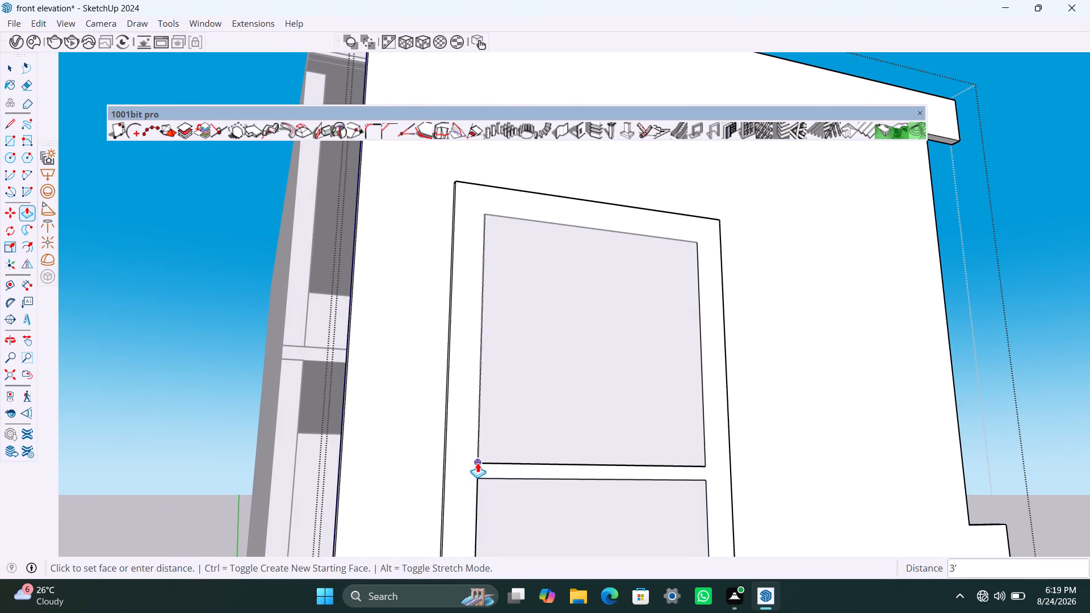
pyautogui.click(477, 462)
pyautogui.press('space')
# Copy the short reveal edge under the top bar down about 3' to the second pane's bottom.
pyautogui.scroll(-5, 724, 458)
pyautogui.scroll(-5, 740, 386)
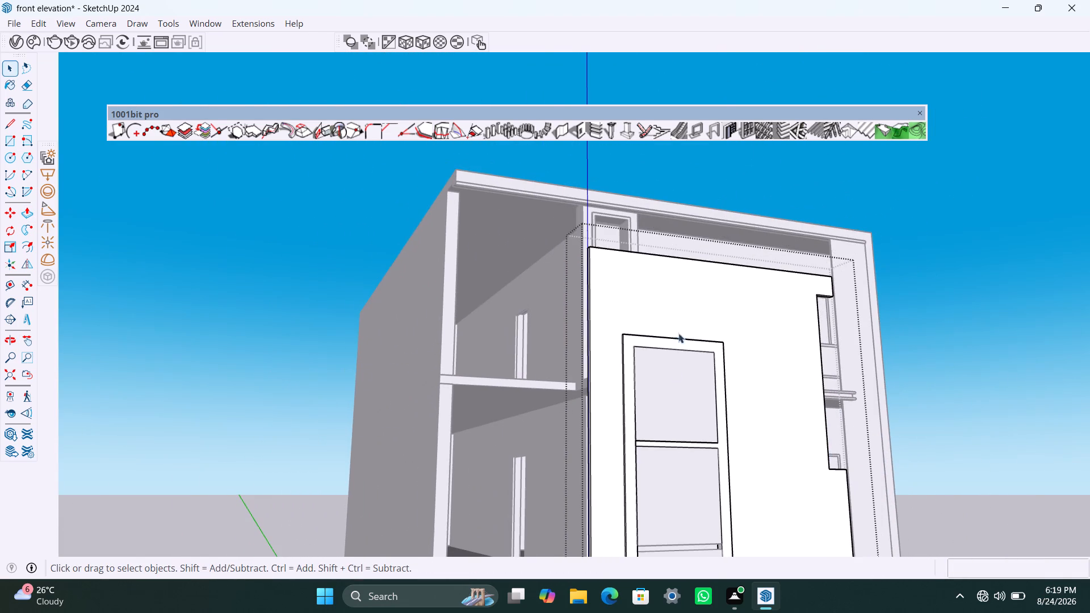
pyautogui.moveTo(692, 444); pyautogui.dragTo(1089, 434, button='middle')
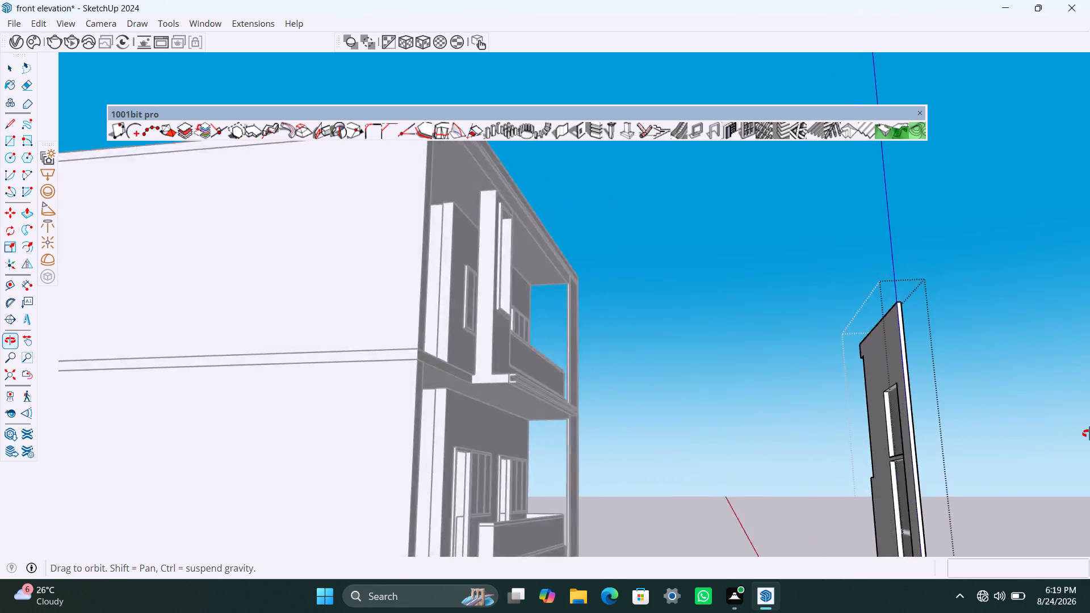
pyautogui.moveTo(1089, 434); pyautogui.dragTo(1089, 436, button='middle')
pyautogui.scroll(-1, 1076, 447)
pyautogui.scroll(7, 918, 543)
pyautogui.scroll(5, 889, 497)
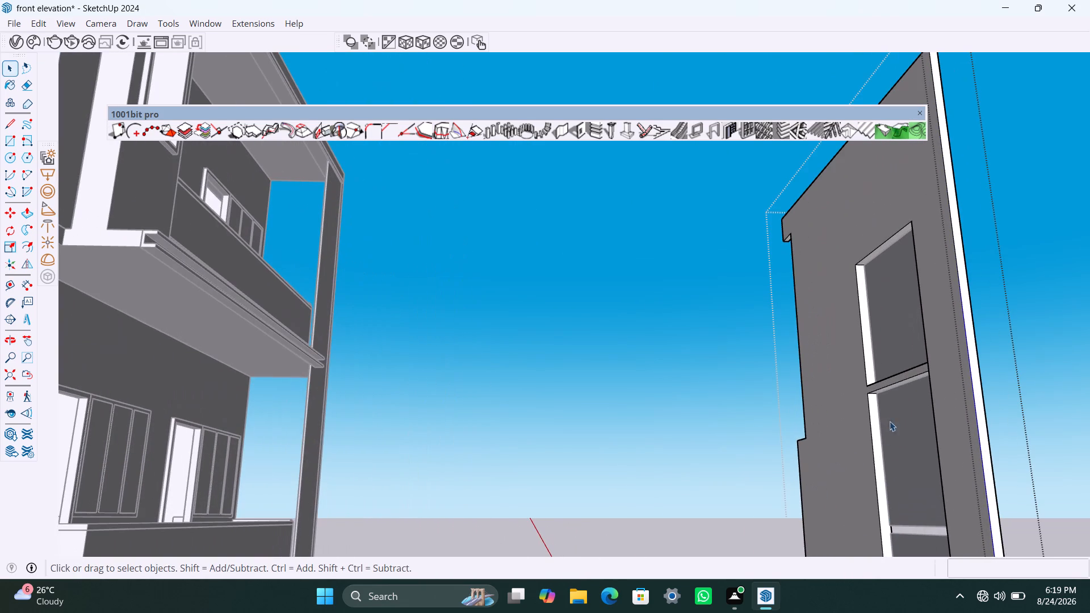
pyautogui.click(889, 384)
pyautogui.scroll(2, 870, 392)
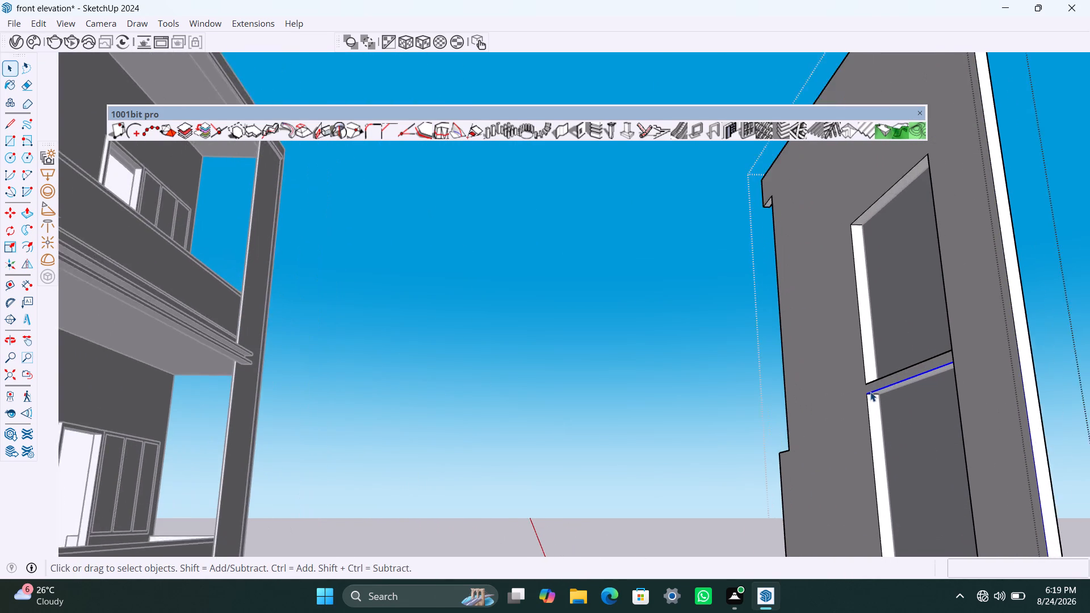
pyautogui.scroll(3, 870, 392)
pyautogui.click(873, 392)
pyautogui.click(875, 393)
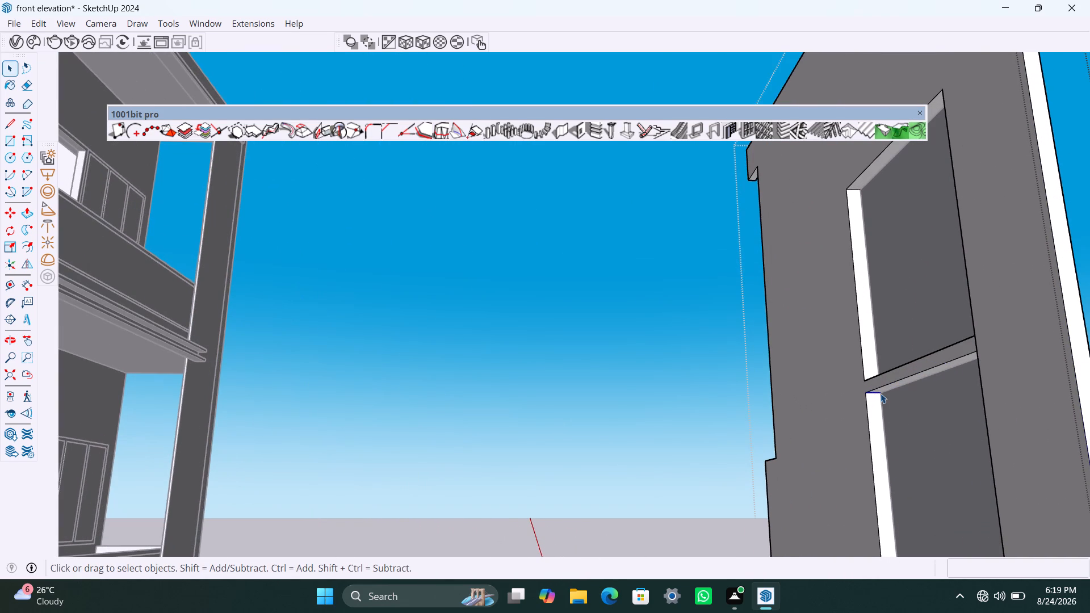
pyautogui.click(881, 393)
pyautogui.press('m')
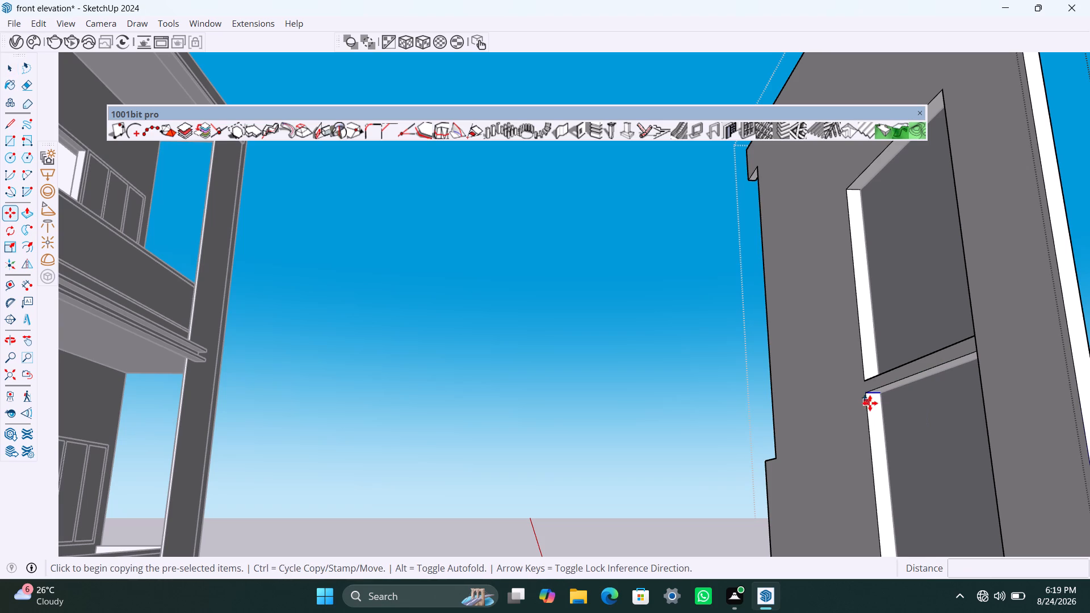
pyautogui.click(870, 399)
pyautogui.scroll(-10, 874, 427)
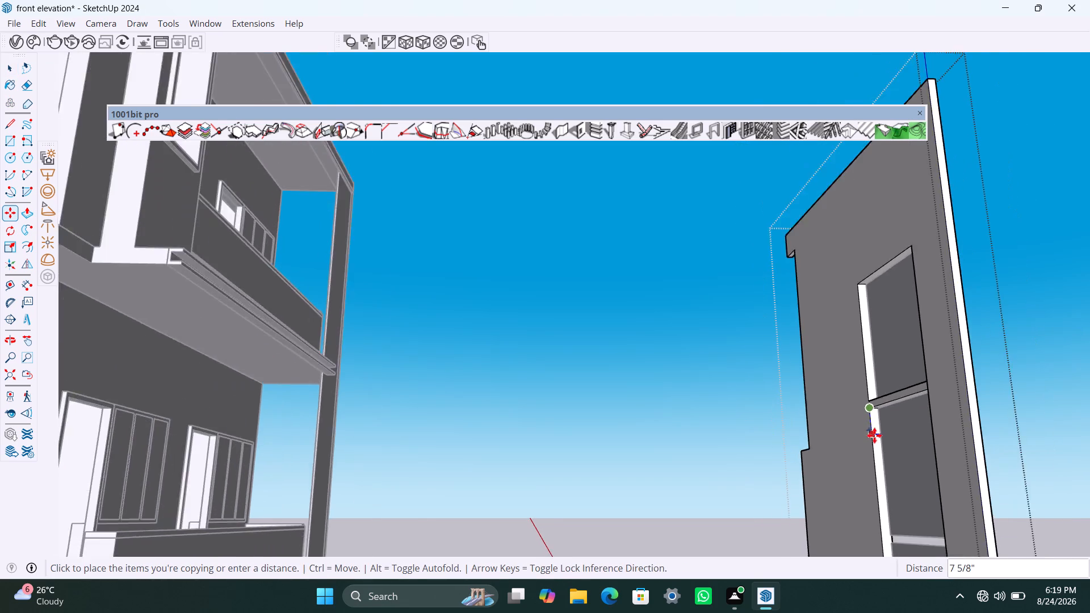
pyautogui.scroll(-2, 874, 435)
pyautogui.keyDown('shift'); pyautogui.moveTo(874, 438); pyautogui.dragTo(884, 379, button='middle'); pyautogui.keyUp('shift')
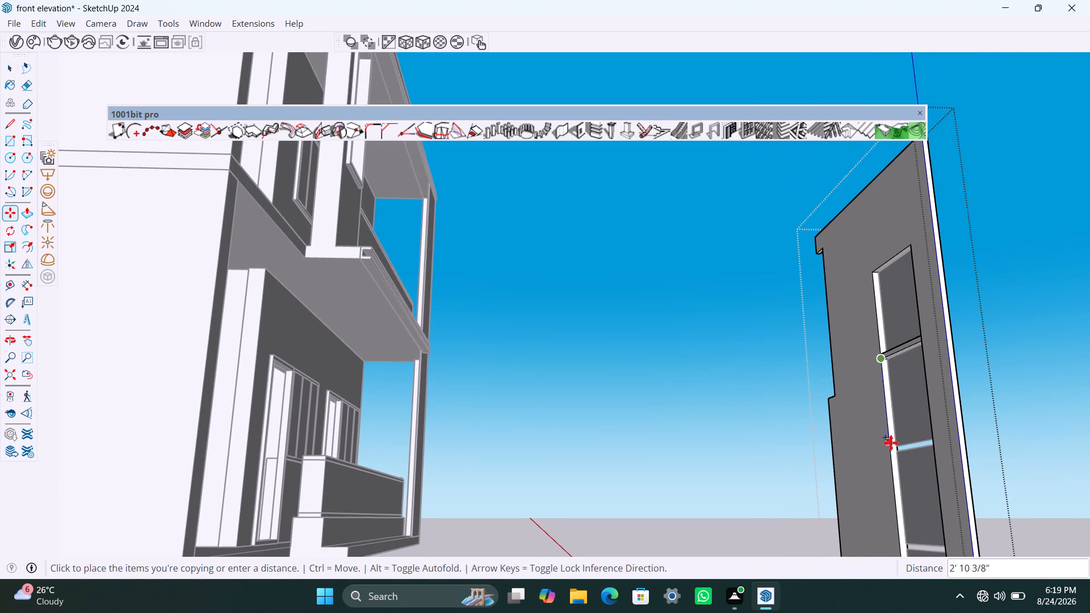
pyautogui.scroll(10, 891, 446)
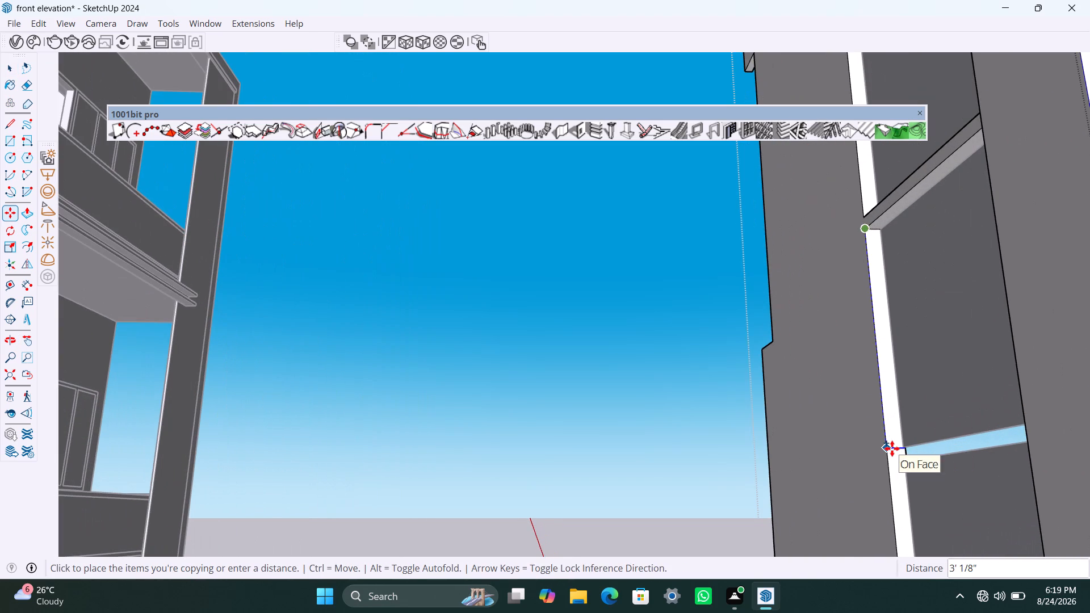
pyautogui.click(891, 447)
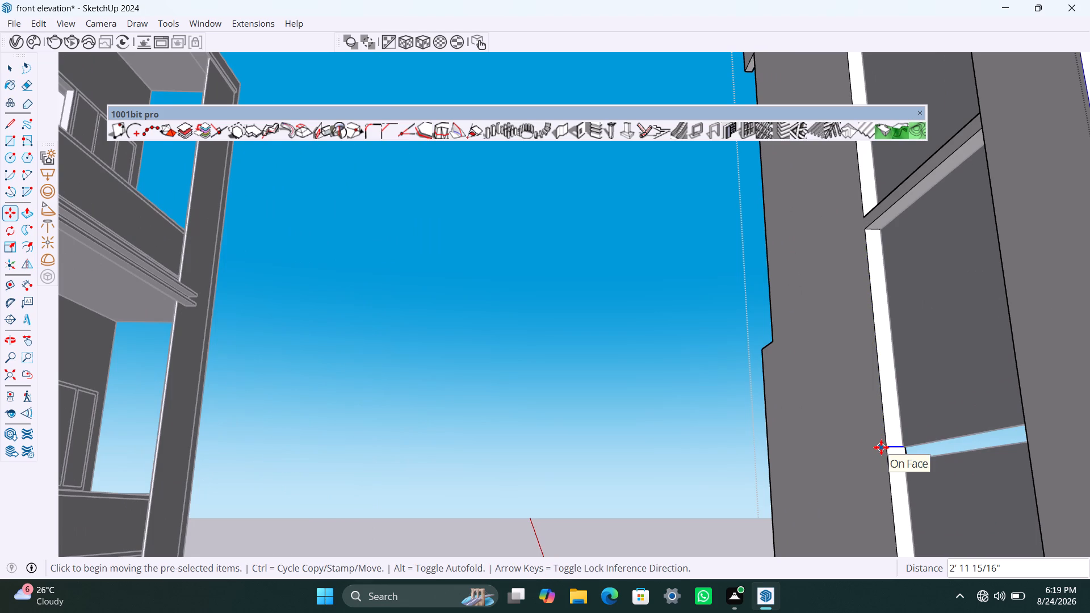
# Copy that reveal edge down to the top of the third pane, bounding the second gap.
pyautogui.press('m')
pyautogui.click(887, 449)
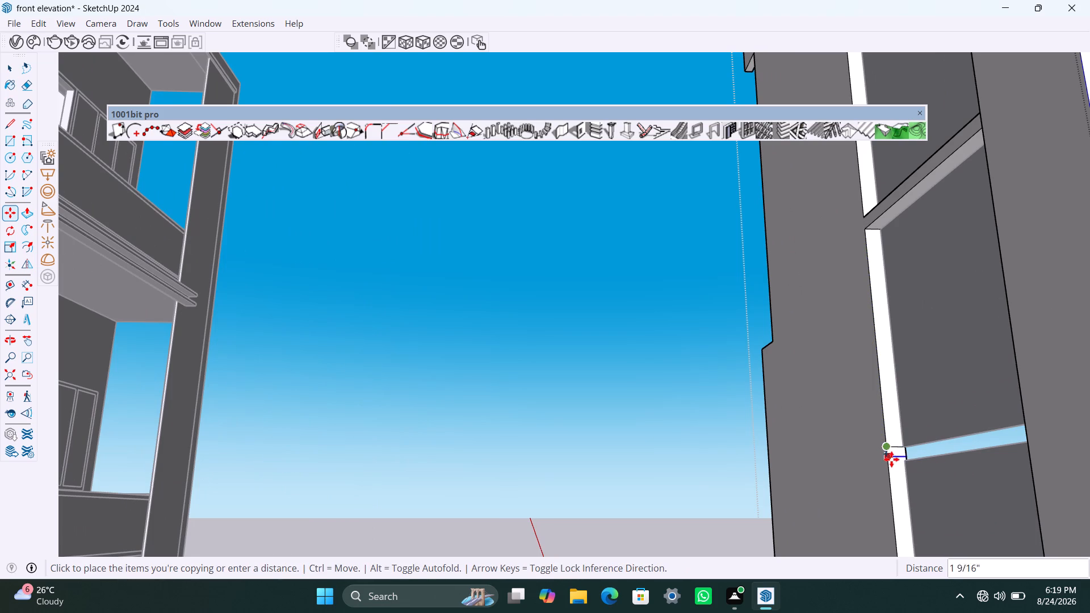
pyautogui.click(891, 460)
pyautogui.press('space')
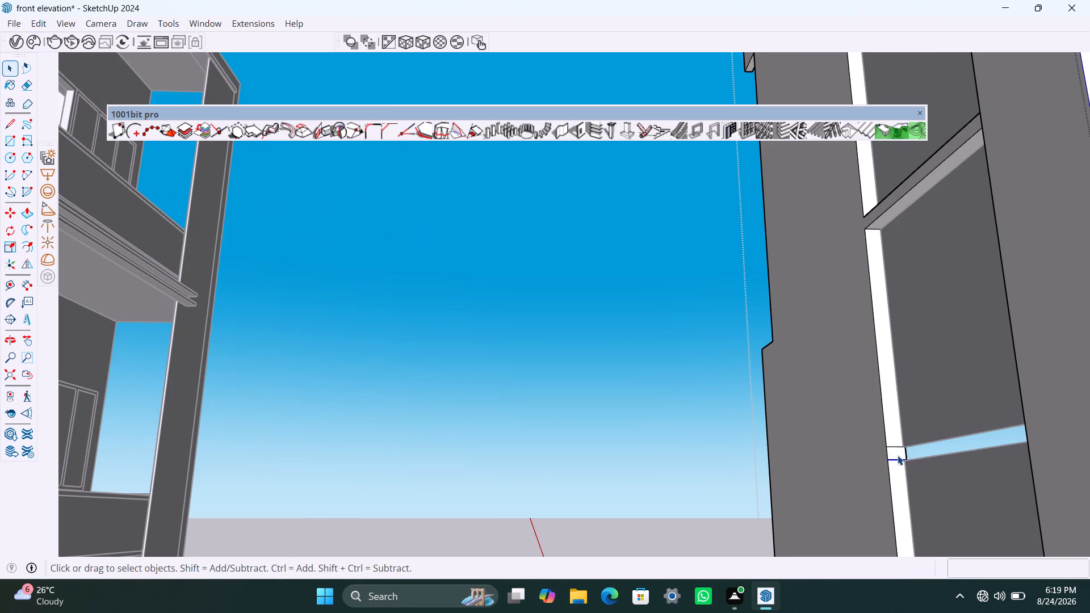
# Push/Pull the strip between the second and third panes 3' across the opening to form the second horizontal bar.
pyautogui.click(898, 454)
pyautogui.press('p')
pyautogui.click(898, 454)
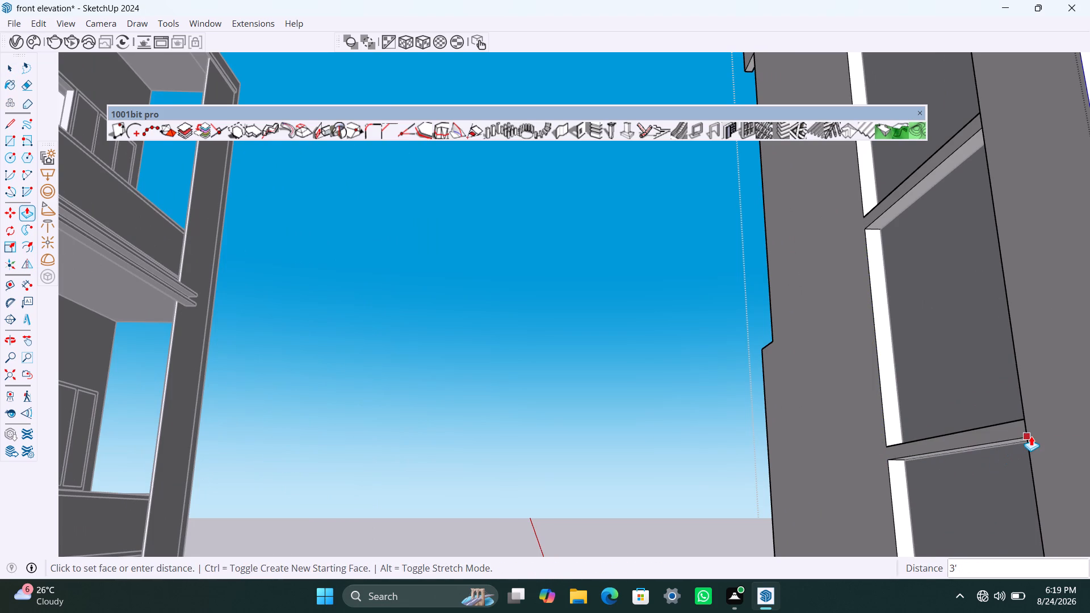
pyautogui.click(1031, 436)
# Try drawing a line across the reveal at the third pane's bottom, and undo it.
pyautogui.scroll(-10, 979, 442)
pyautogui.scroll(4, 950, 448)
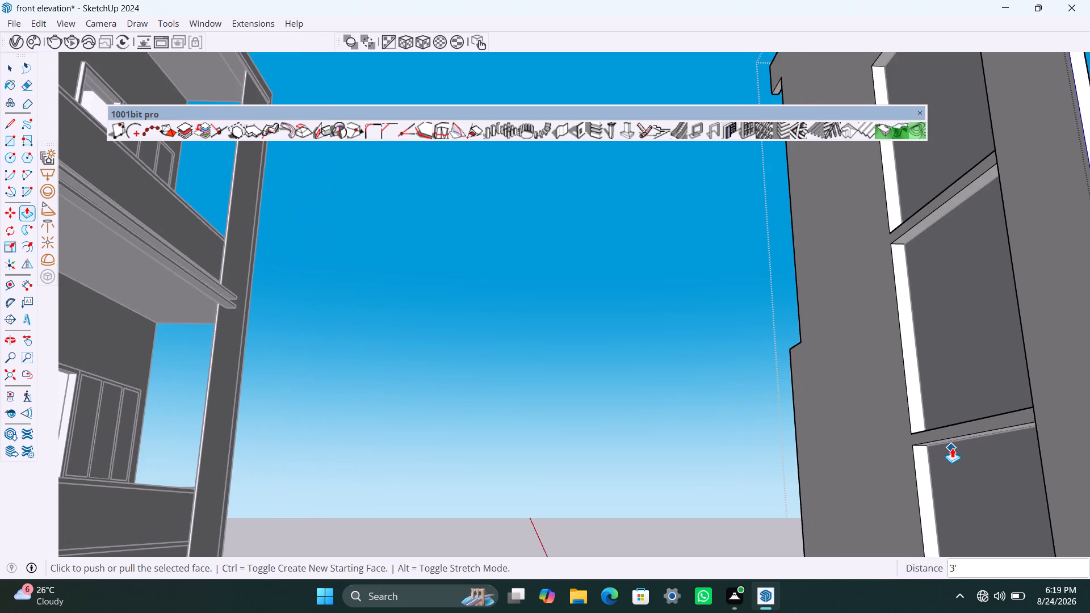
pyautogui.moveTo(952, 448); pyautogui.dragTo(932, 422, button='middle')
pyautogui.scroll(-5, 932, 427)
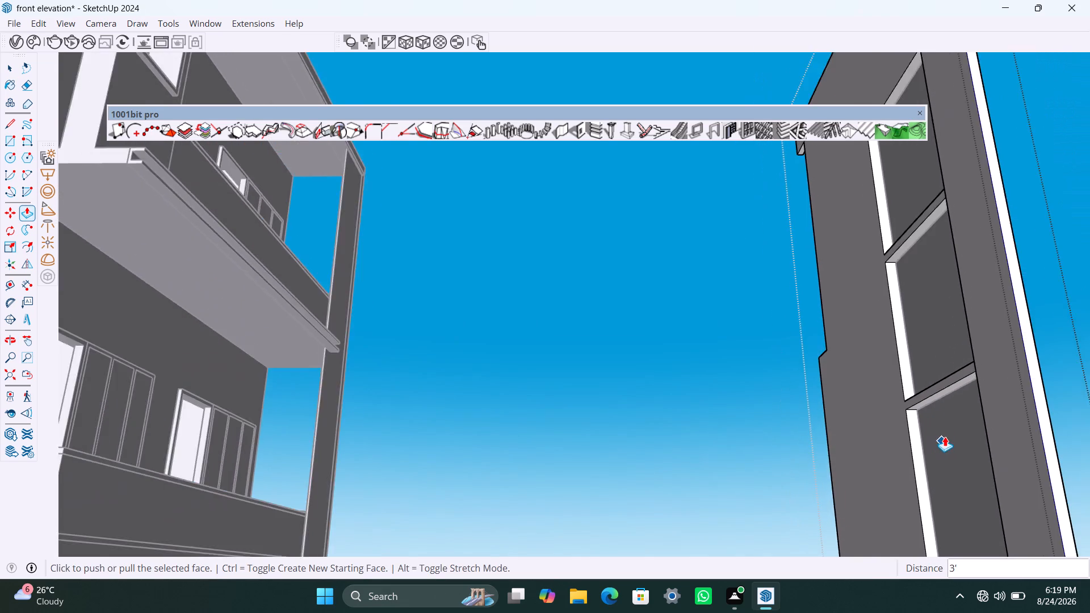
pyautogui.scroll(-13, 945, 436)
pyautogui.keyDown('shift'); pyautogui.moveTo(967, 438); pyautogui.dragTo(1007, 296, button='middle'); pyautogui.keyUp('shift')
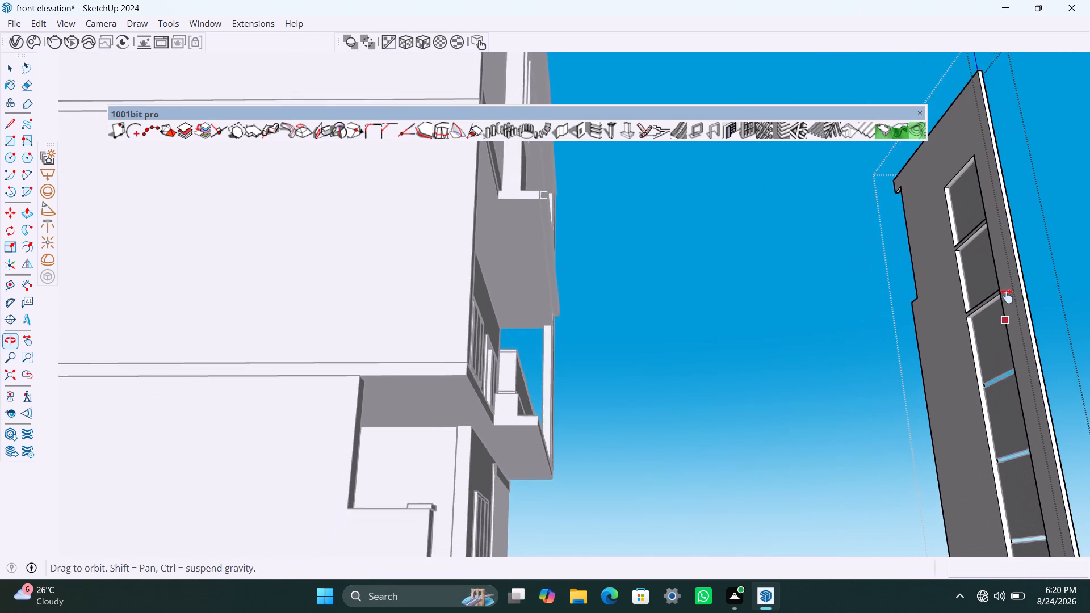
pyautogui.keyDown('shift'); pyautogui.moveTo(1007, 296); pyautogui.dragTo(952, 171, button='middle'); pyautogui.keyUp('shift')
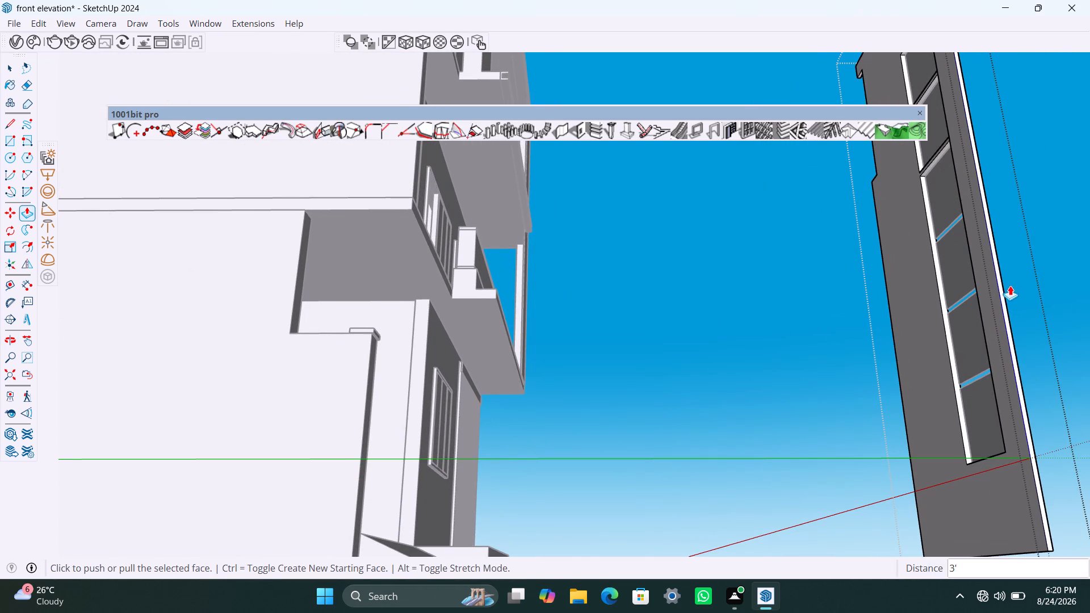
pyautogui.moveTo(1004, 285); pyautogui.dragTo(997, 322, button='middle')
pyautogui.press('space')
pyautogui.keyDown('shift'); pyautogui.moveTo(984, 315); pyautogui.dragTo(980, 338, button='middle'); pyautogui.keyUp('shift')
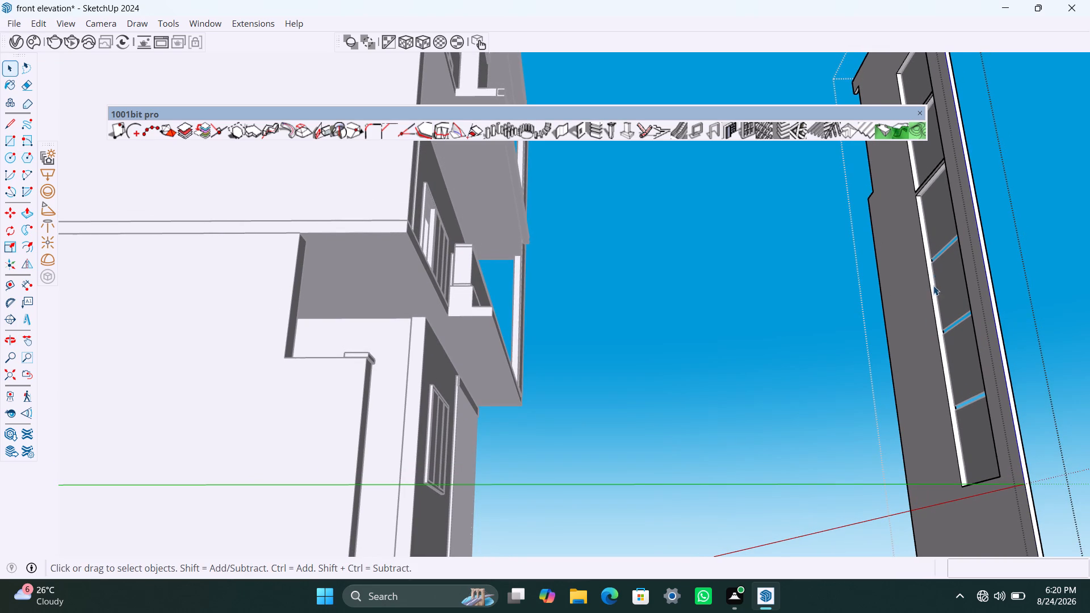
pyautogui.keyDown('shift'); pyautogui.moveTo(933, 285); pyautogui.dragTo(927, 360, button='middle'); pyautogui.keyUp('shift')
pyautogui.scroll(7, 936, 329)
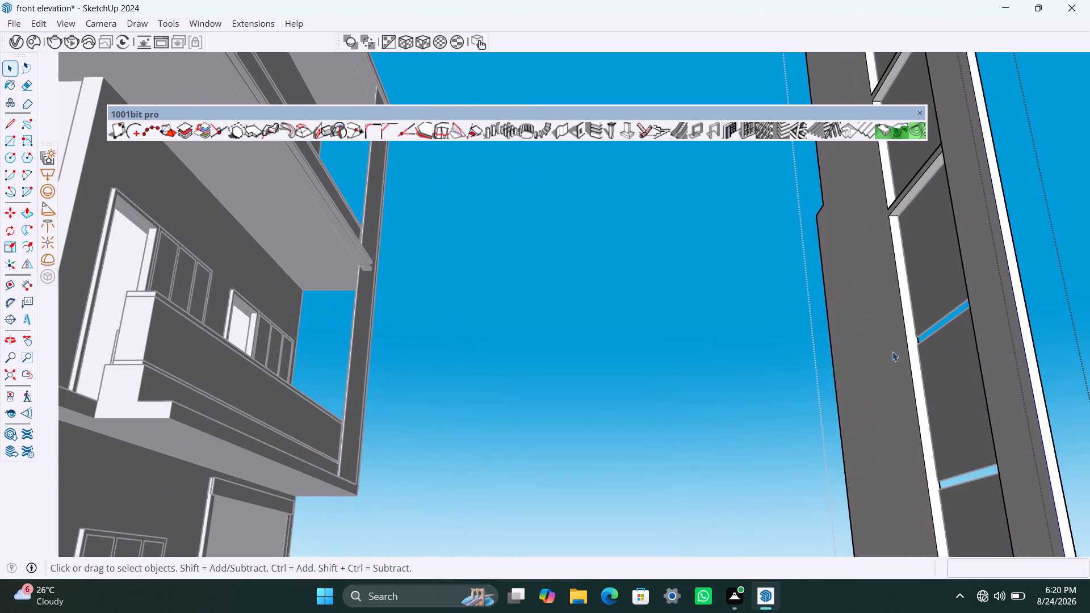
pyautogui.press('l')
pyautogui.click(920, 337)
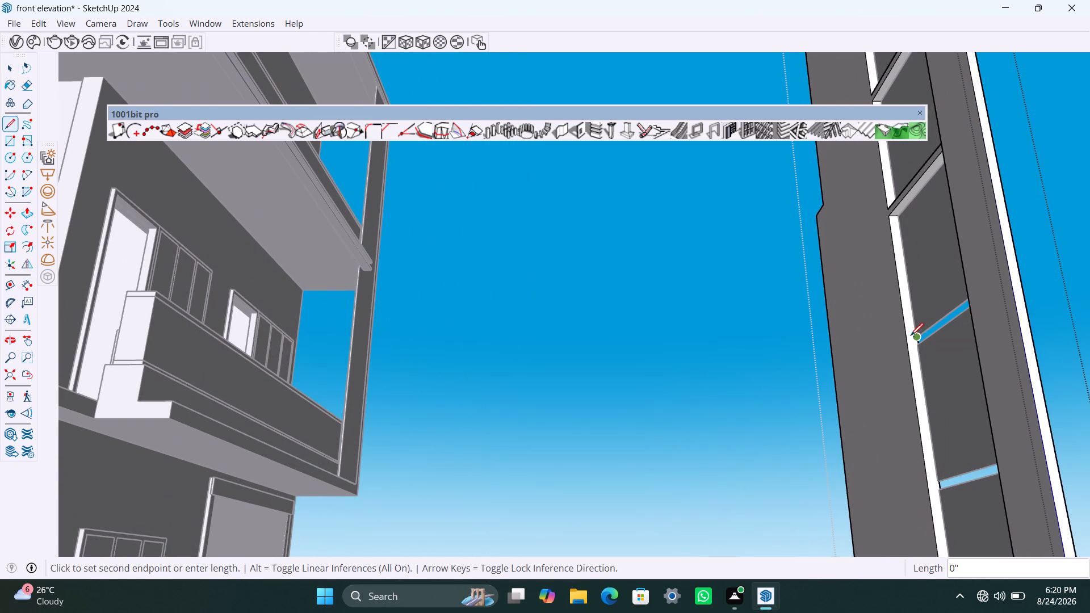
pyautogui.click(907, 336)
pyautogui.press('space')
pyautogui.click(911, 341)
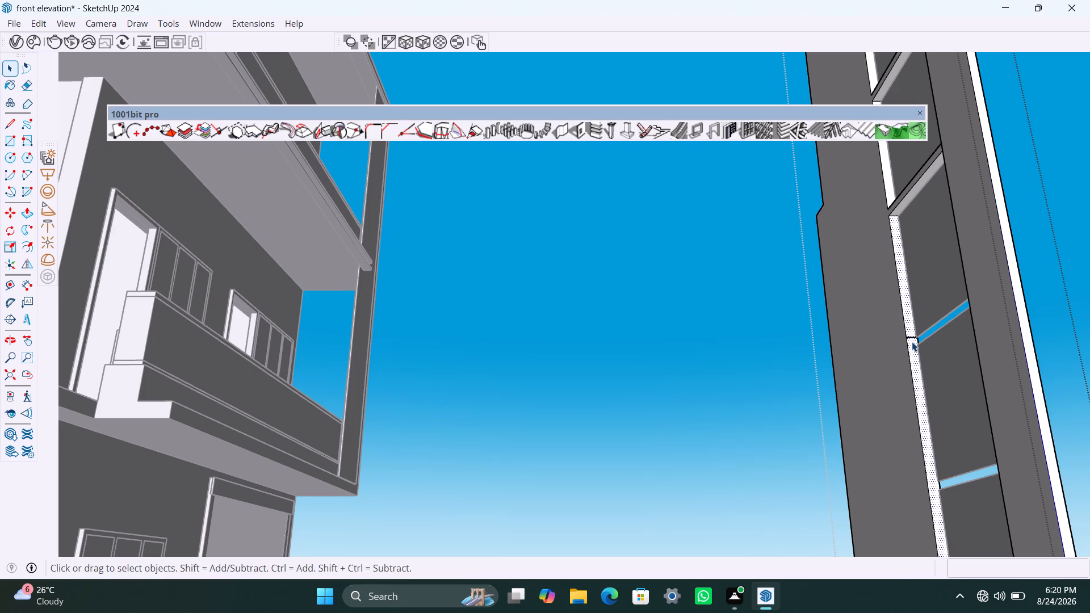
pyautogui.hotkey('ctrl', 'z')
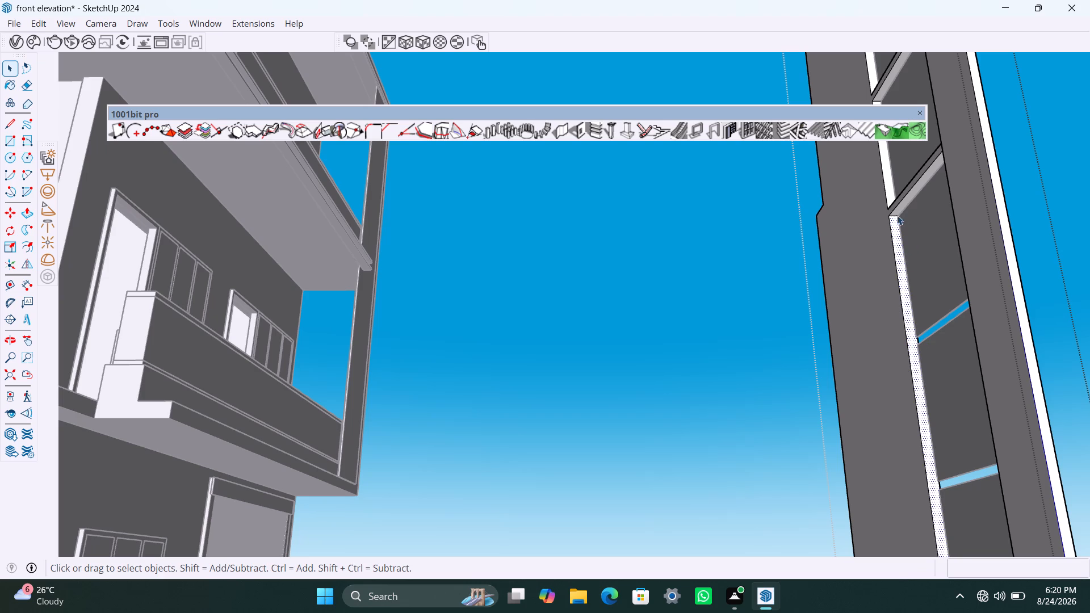
# Copy the reveal edge under the second bar down about 3' to the third pane's bottom, and again to the fourth pane's top.
pyautogui.click(895, 217)
pyautogui.press('m')
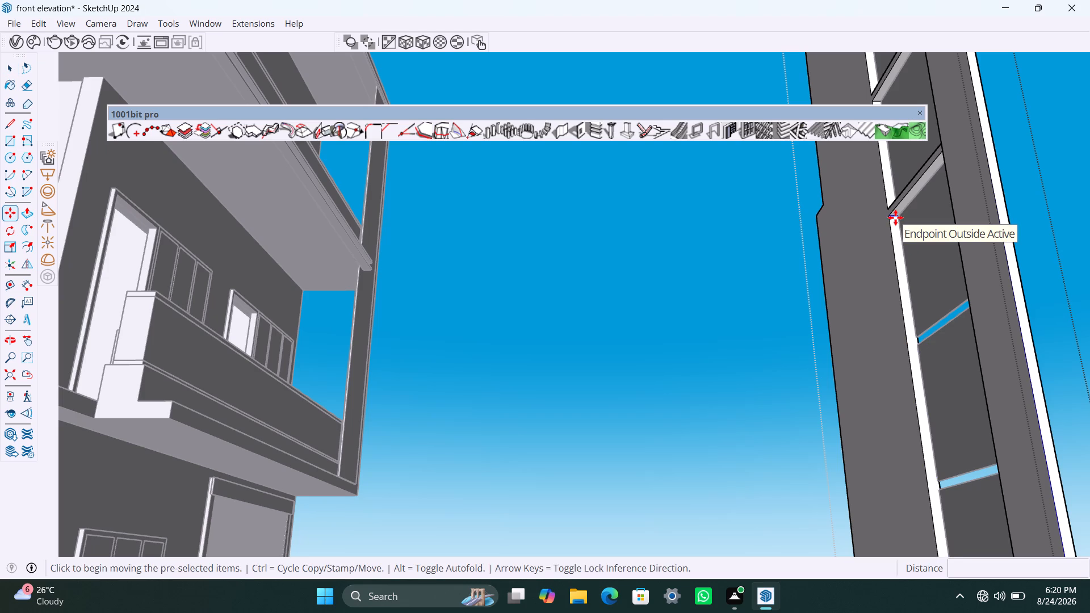
pyautogui.click(890, 216)
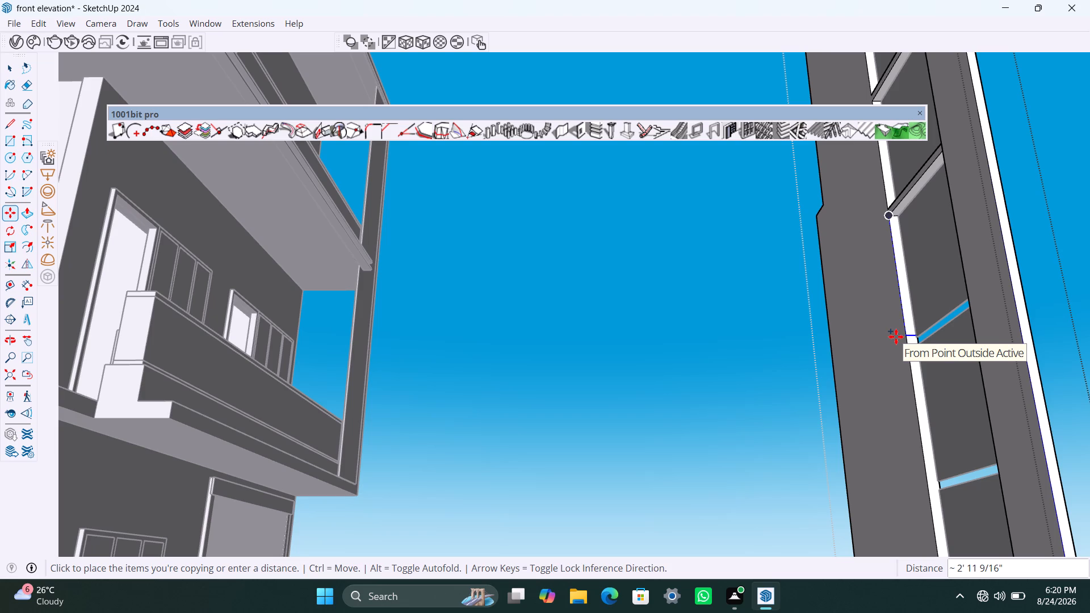
pyautogui.click(896, 337)
pyautogui.press('m')
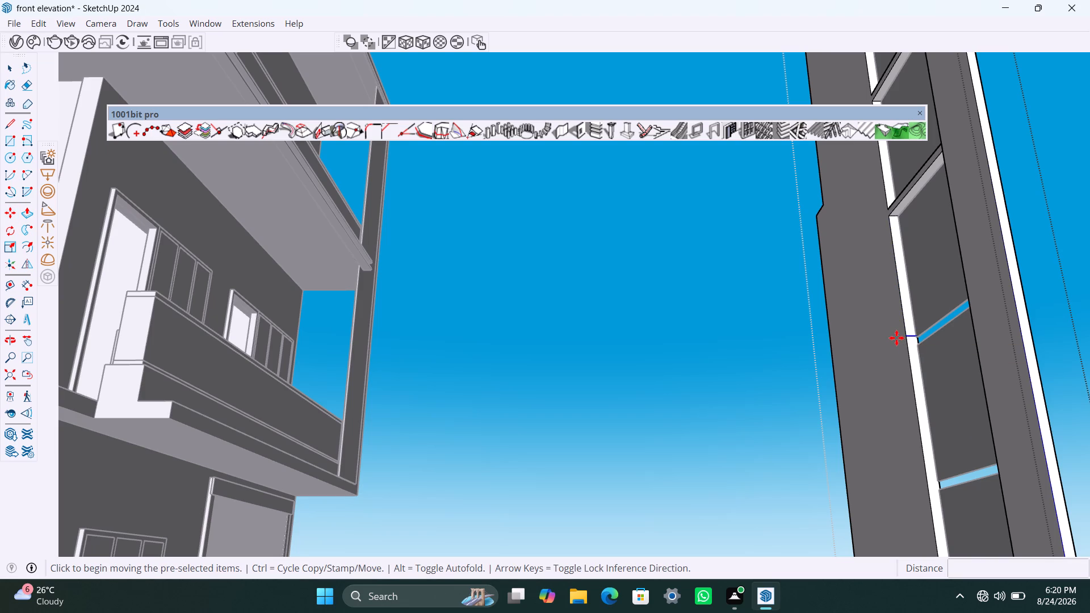
pyautogui.click(896, 338)
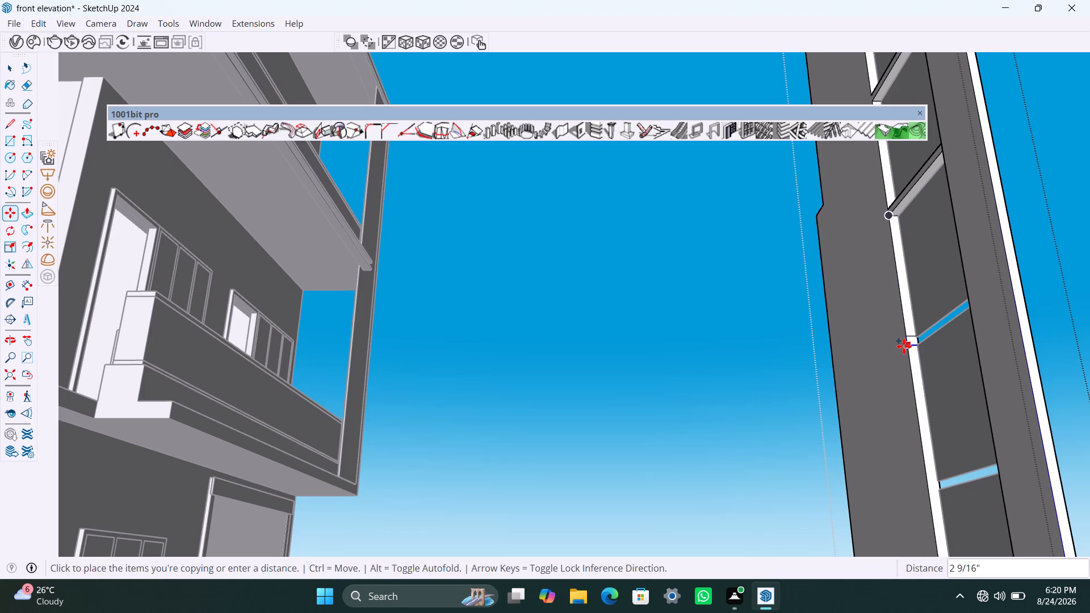
pyautogui.click(904, 346)
pyautogui.press('space')
# Push/Pull the strip between the third and fourth panes across to the opposite reveal, forming the third horizontal bar.
pyautogui.click(912, 342)
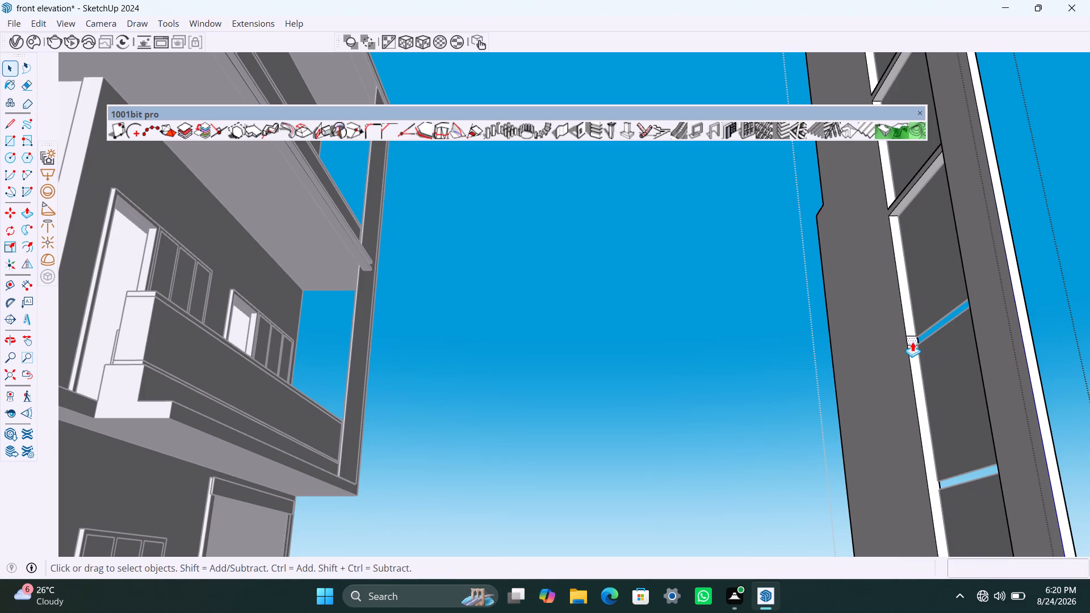
pyautogui.press('p')
pyautogui.click(913, 341)
pyautogui.click(971, 305)
pyautogui.press('space')
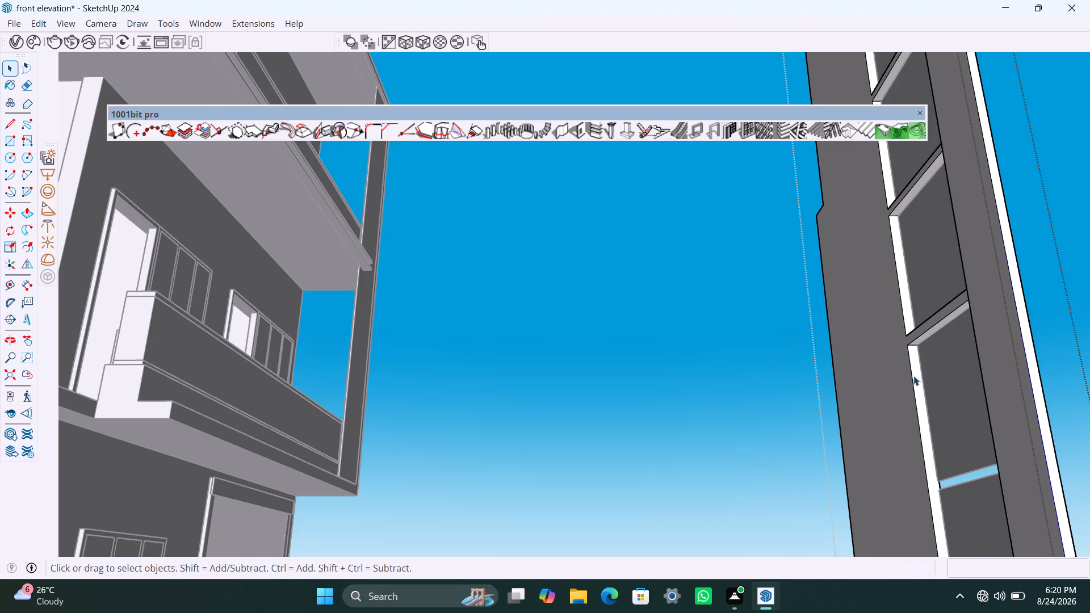
# Copy the reveal edge under the third bar down about 3' to the fourth pane's bottom, and again to the fifth pane's top.
pyautogui.scroll(-8, 912, 379)
pyautogui.keyDown('shift'); pyautogui.moveTo(924, 377); pyautogui.dragTo(946, 331, button='middle'); pyautogui.keyUp('shift')
pyautogui.scroll(5, 954, 379)
pyautogui.click(921, 281)
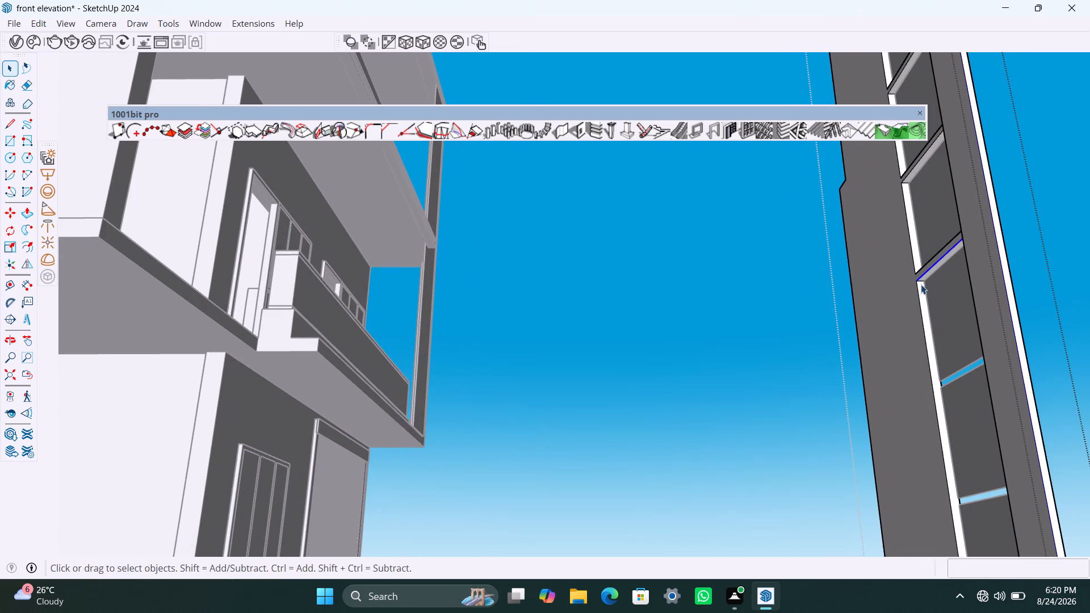
pyautogui.click(920, 287)
pyautogui.click(921, 282)
pyautogui.click(922, 282)
pyautogui.scroll(3, 923, 282)
pyautogui.press('m')
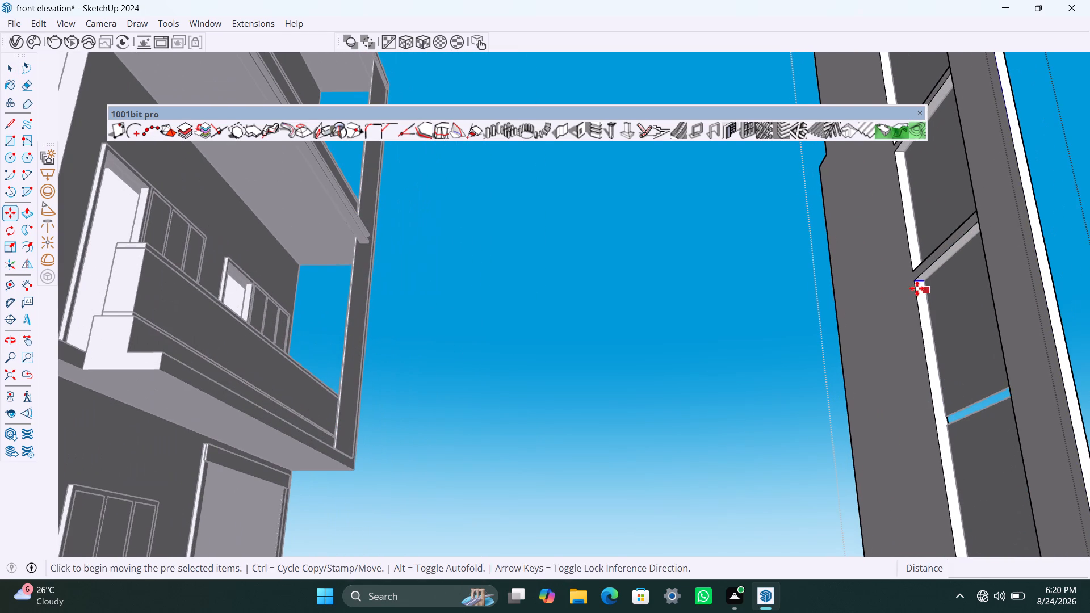
pyautogui.click(913, 285)
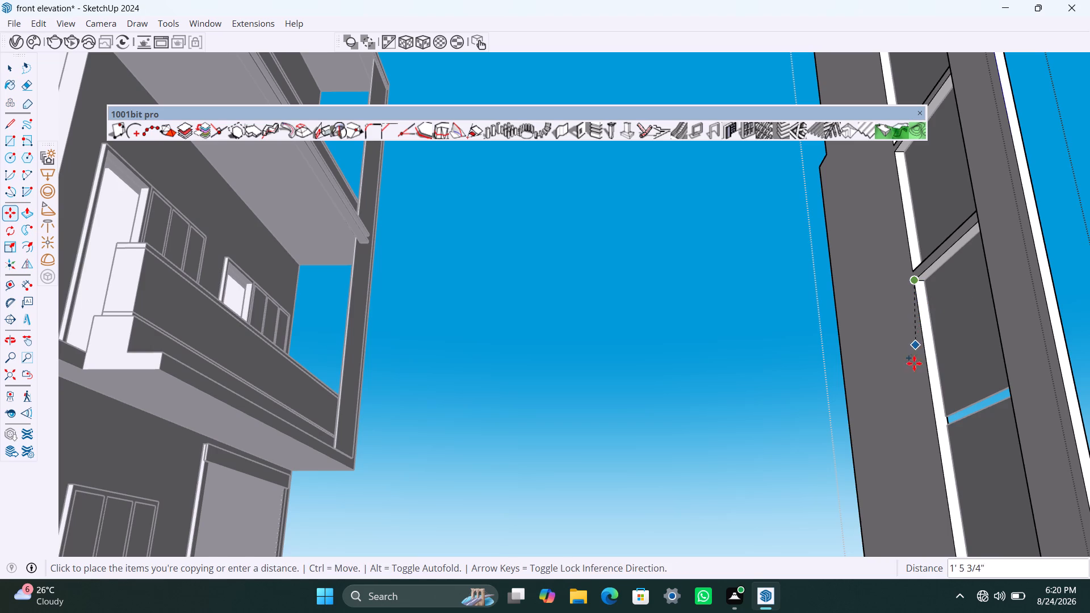
pyautogui.click(932, 416)
pyautogui.press('m')
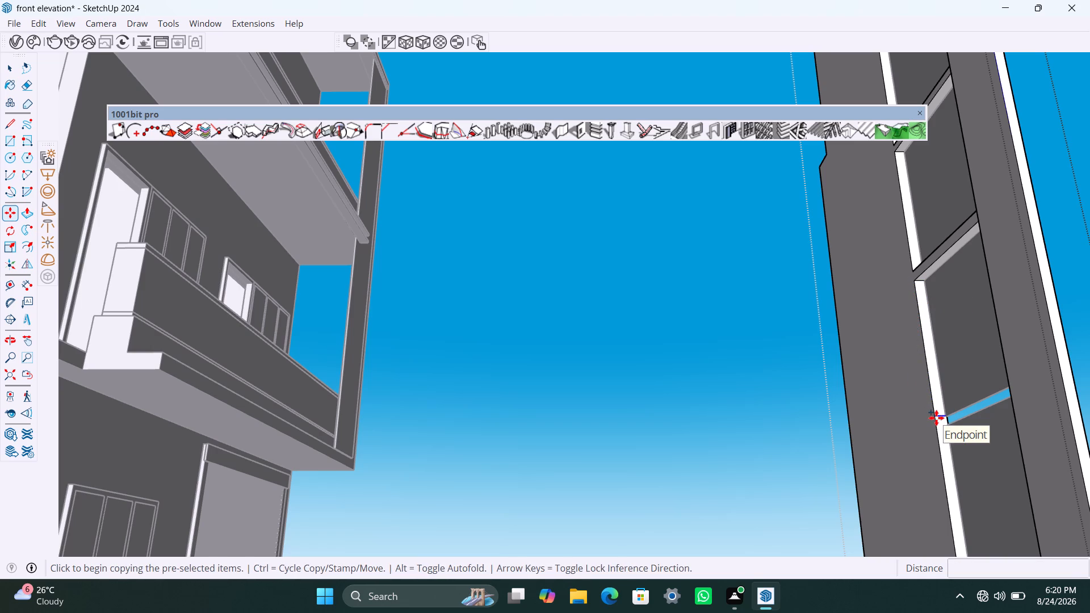
pyautogui.click(936, 418)
pyautogui.click(936, 427)
pyautogui.press('space')
# Push/Pull the strip between the fourth and fifth panes 3' across to the opposite reveal, forming the fourth horizontal bar.
pyautogui.click(941, 423)
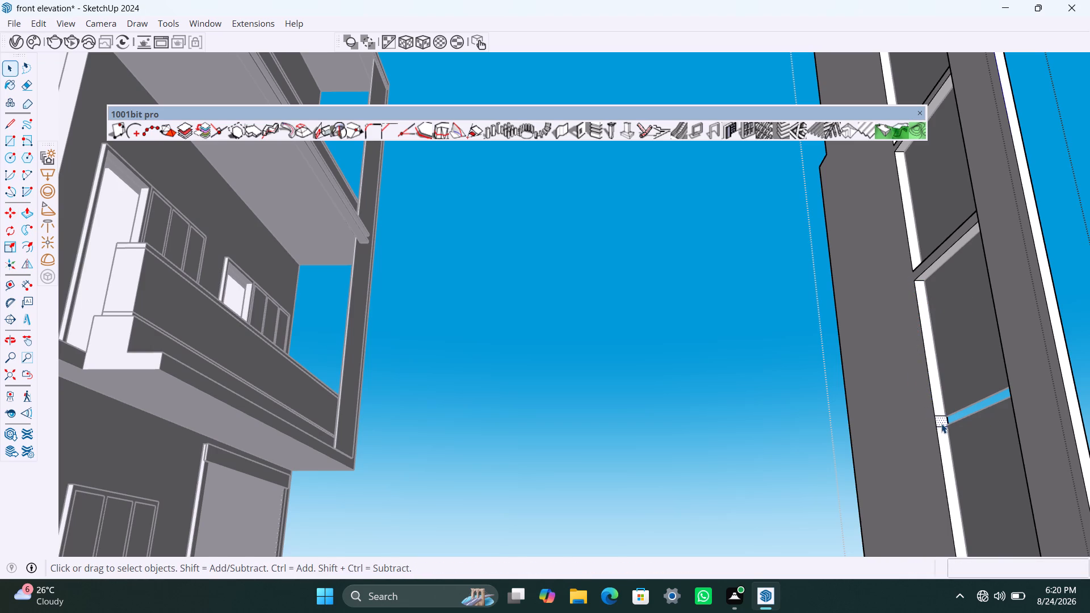
pyautogui.press('p')
pyautogui.click(942, 422)
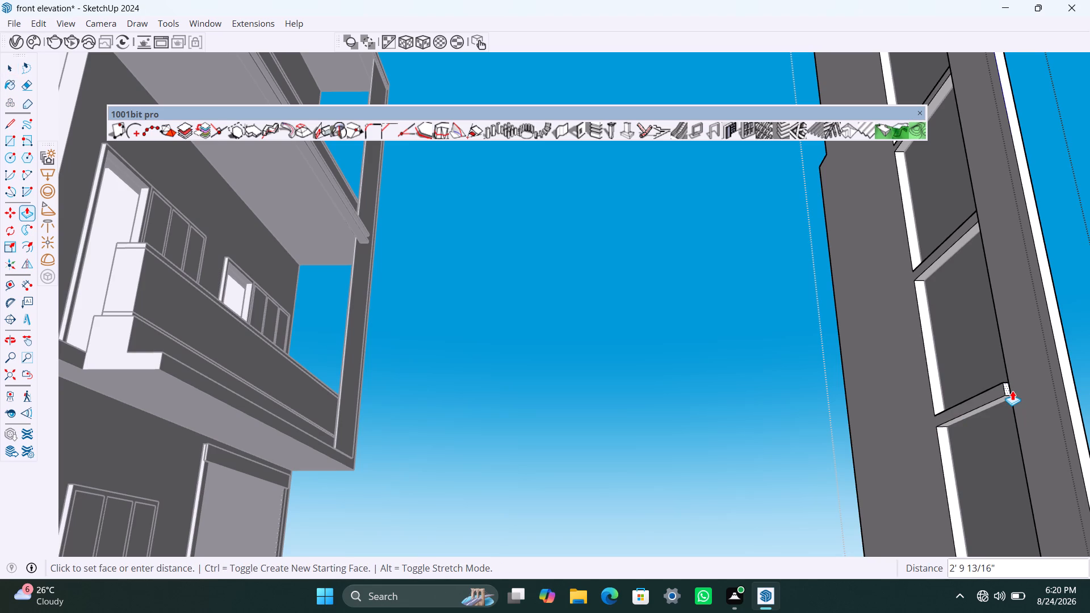
pyautogui.scroll(-3, 1016, 386)
pyautogui.moveTo(1012, 388); pyautogui.dragTo(1089, 349, button='middle')
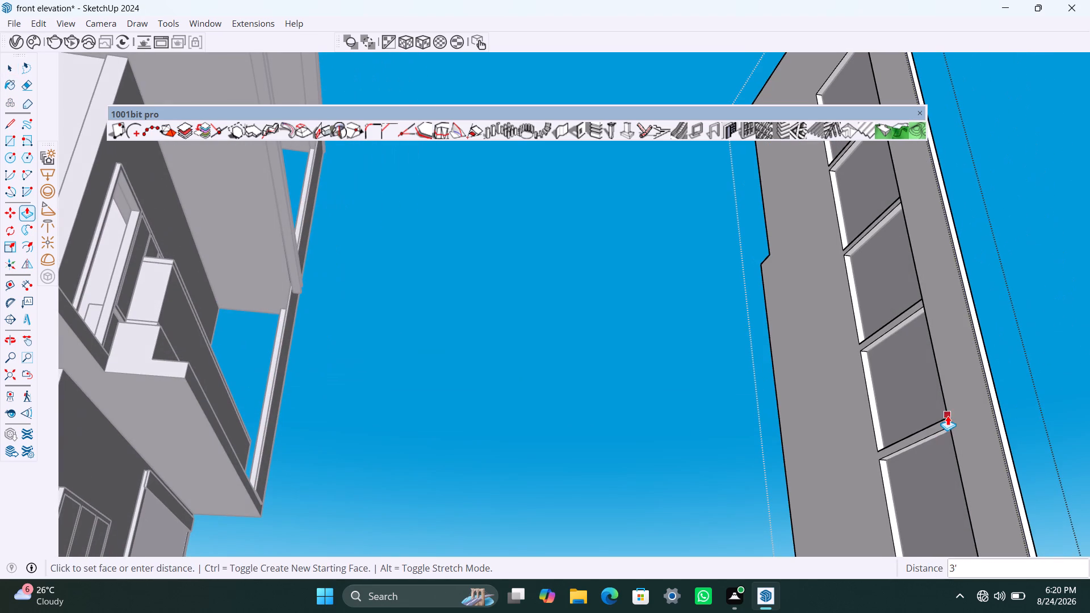
pyautogui.click(952, 415)
pyautogui.press('space')
# Close the 1001bit pro toolbar and copy the reveal edge under the fourth bar down about 3' to the fifth pane's bottom, then to the sixth pane's top.
pyautogui.scroll(-10, 905, 439)
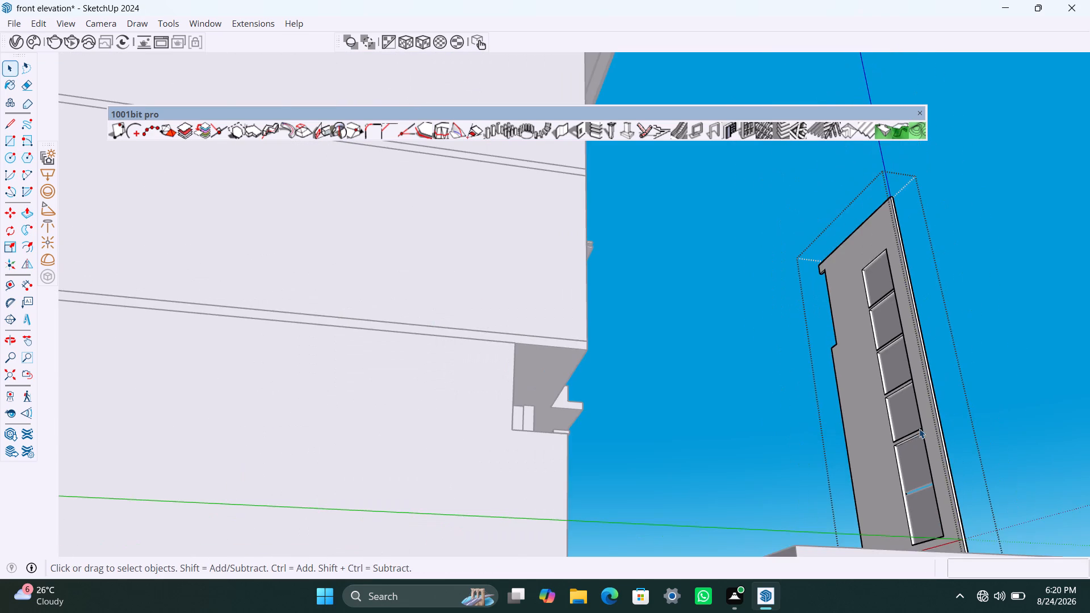
pyautogui.keyDown('shift'); pyautogui.moveTo(920, 428); pyautogui.dragTo(801, 432, button='middle'); pyautogui.keyUp('shift')
pyautogui.keyDown('shift'); pyautogui.moveTo(811, 433); pyautogui.dragTo(728, 283, button='middle'); pyautogui.keyUp('shift')
pyautogui.scroll(-3, 718, 188)
pyautogui.moveTo(721, 215); pyautogui.dragTo(718, 231, button='middle')
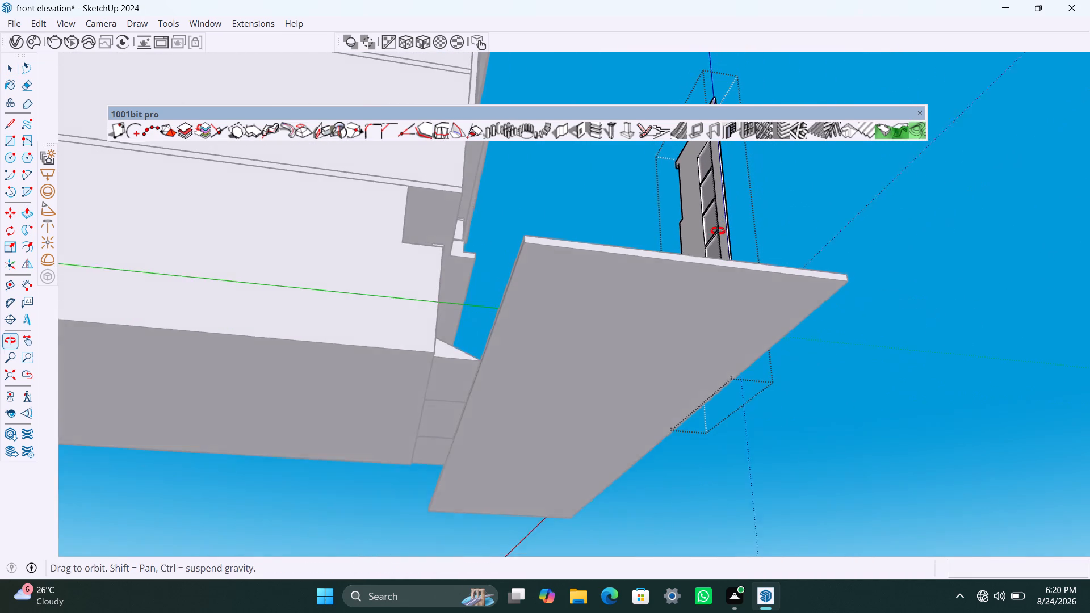
pyautogui.moveTo(718, 231); pyautogui.dragTo(648, 423, button='middle')
pyautogui.scroll(3, 653, 423)
pyautogui.moveTo(663, 425); pyautogui.dragTo(723, 434, button='middle')
pyautogui.scroll(5, 721, 429)
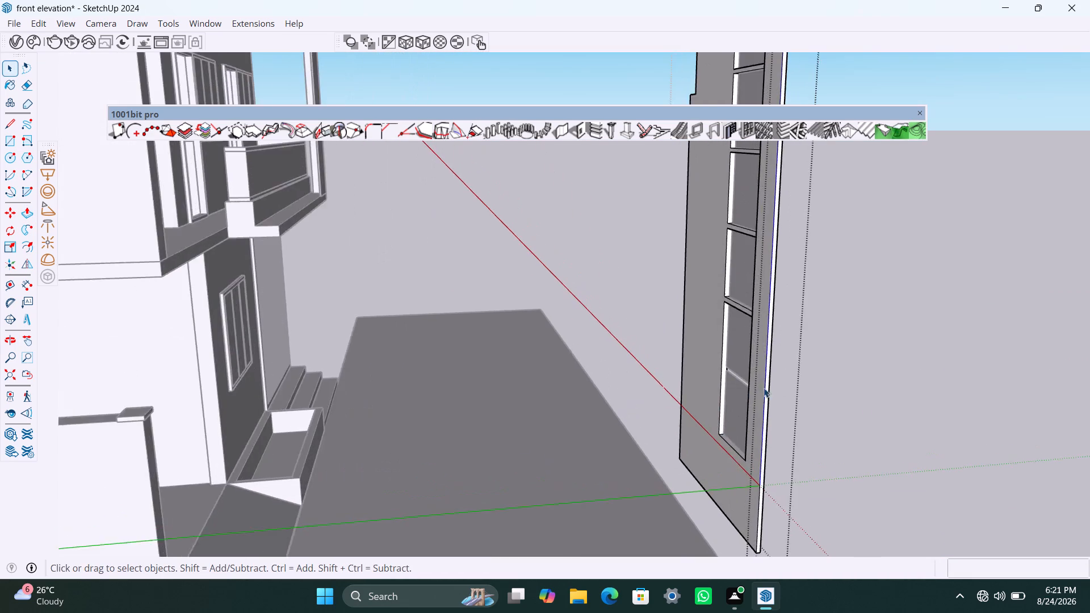
pyautogui.scroll(3, 764, 388)
pyautogui.moveTo(712, 300); pyautogui.dragTo(732, 241, button='middle')
pyautogui.scroll(-3, 733, 253)
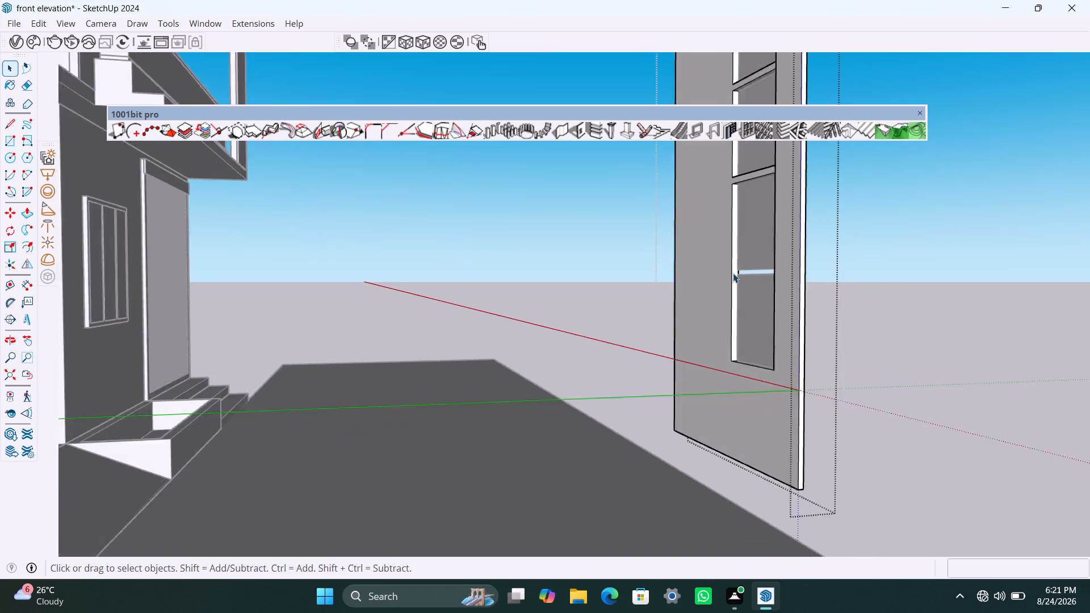
pyautogui.moveTo(733, 274); pyautogui.dragTo(722, 313, button='middle')
pyautogui.scroll(3, 722, 304)
pyautogui.moveTo(726, 256); pyautogui.dragTo(717, 211, button='middle')
pyautogui.scroll(1, 723, 173)
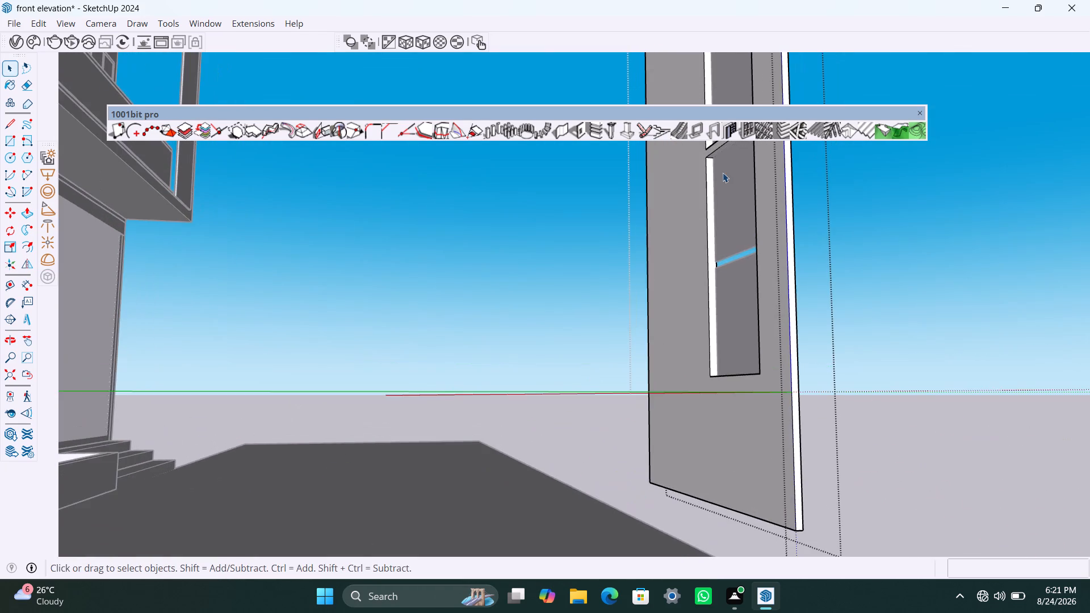
pyautogui.keyDown('shift'); pyautogui.moveTo(722, 177); pyautogui.dragTo(721, 224, button='middle'); pyautogui.keyUp('shift')
pyautogui.scroll(5, 712, 216)
pyautogui.click(708, 197)
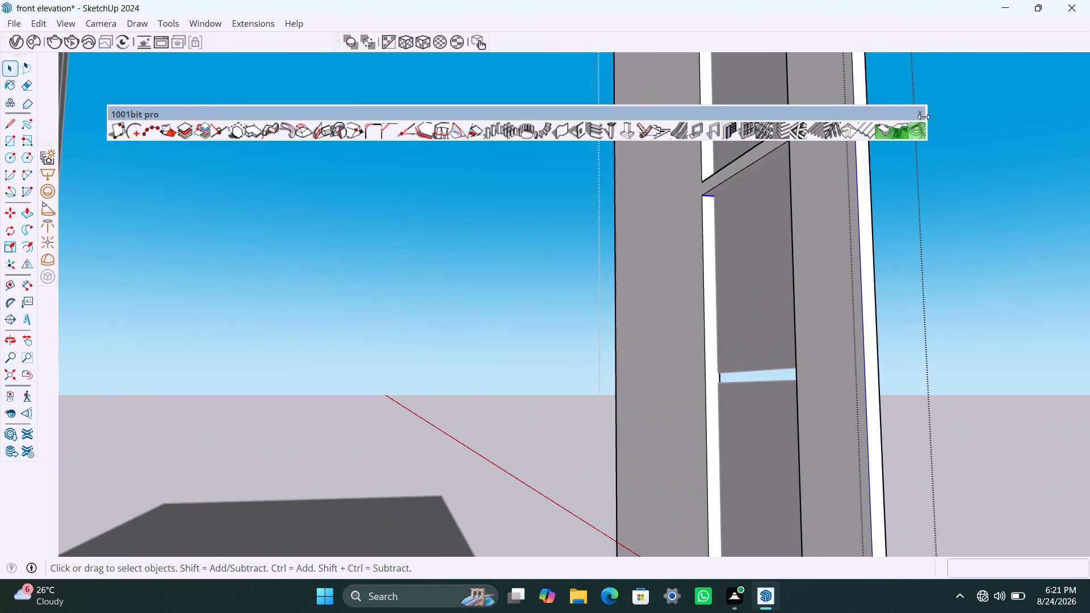
pyautogui.click(923, 116)
pyautogui.press('m')
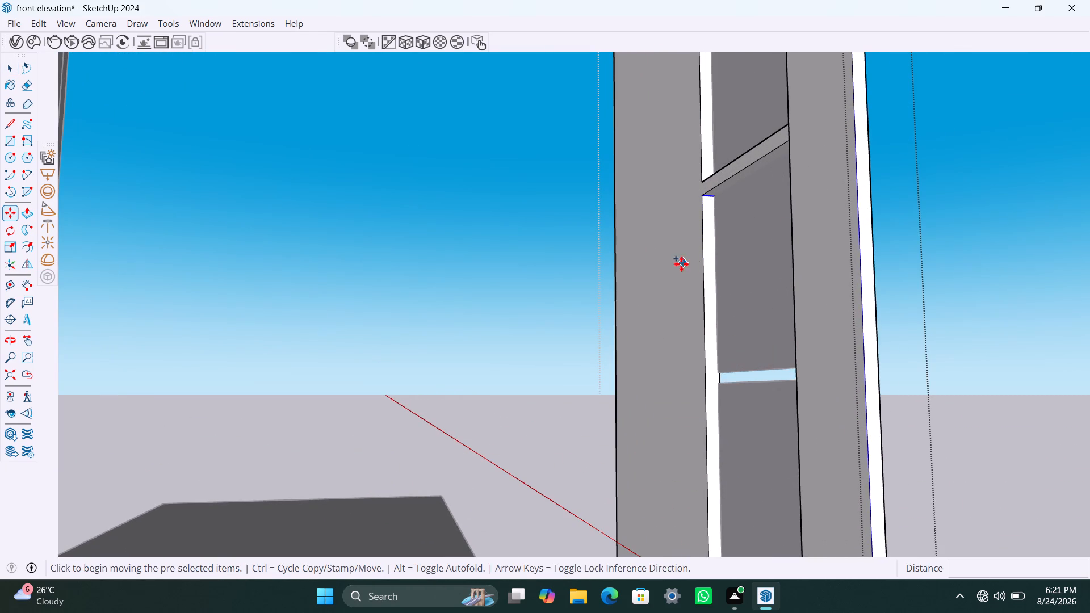
pyautogui.click(705, 197)
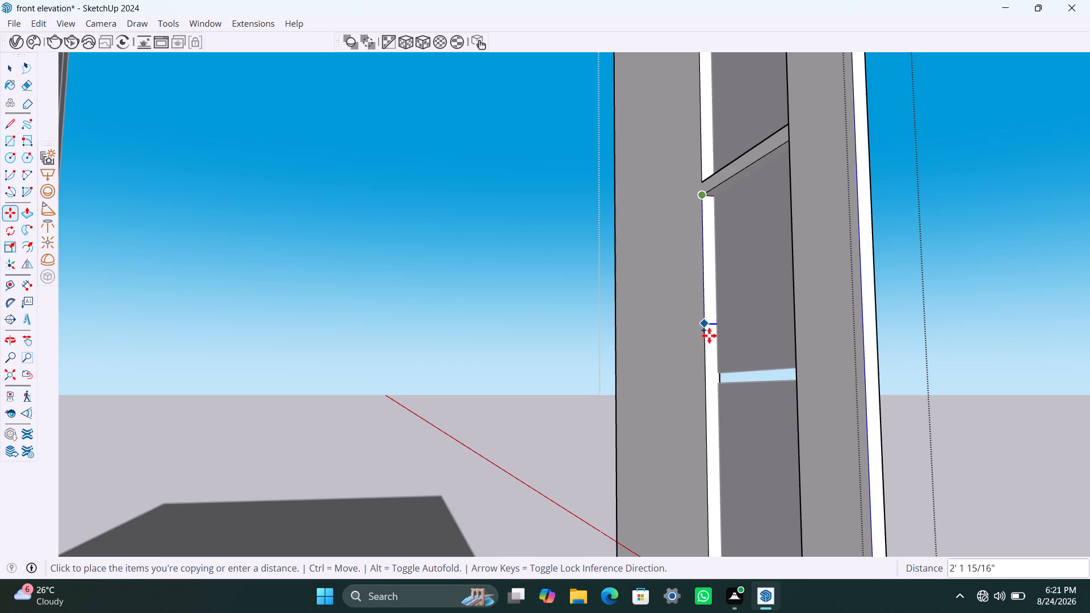
pyautogui.scroll(6, 704, 369)
pyautogui.click(710, 375)
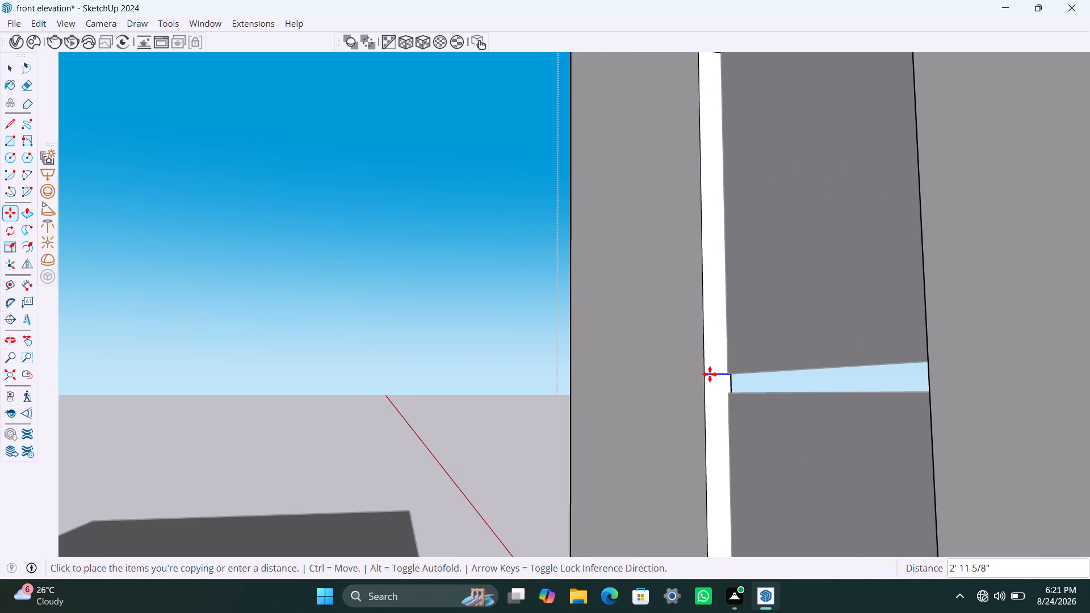
pyautogui.press('m')
pyautogui.click(705, 374)
pyautogui.click(703, 394)
pyautogui.press('space')
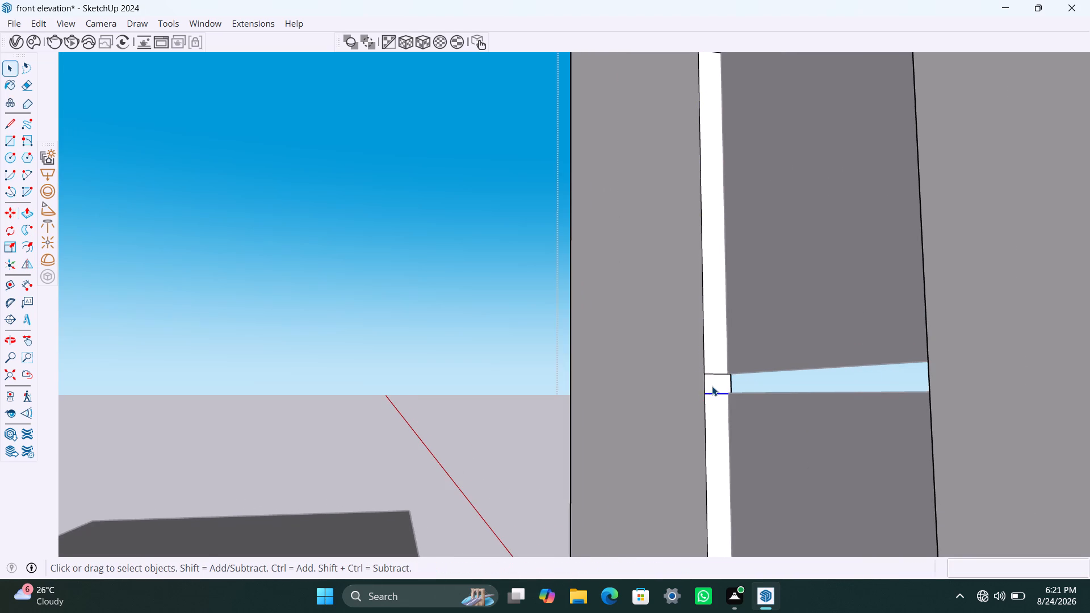
# Push/Pull the strip between the fifth and sixth panes 3' across the opening to form the fifth horizontal bar.
pyautogui.click(713, 386)
pyautogui.press('p')
pyautogui.click(713, 386)
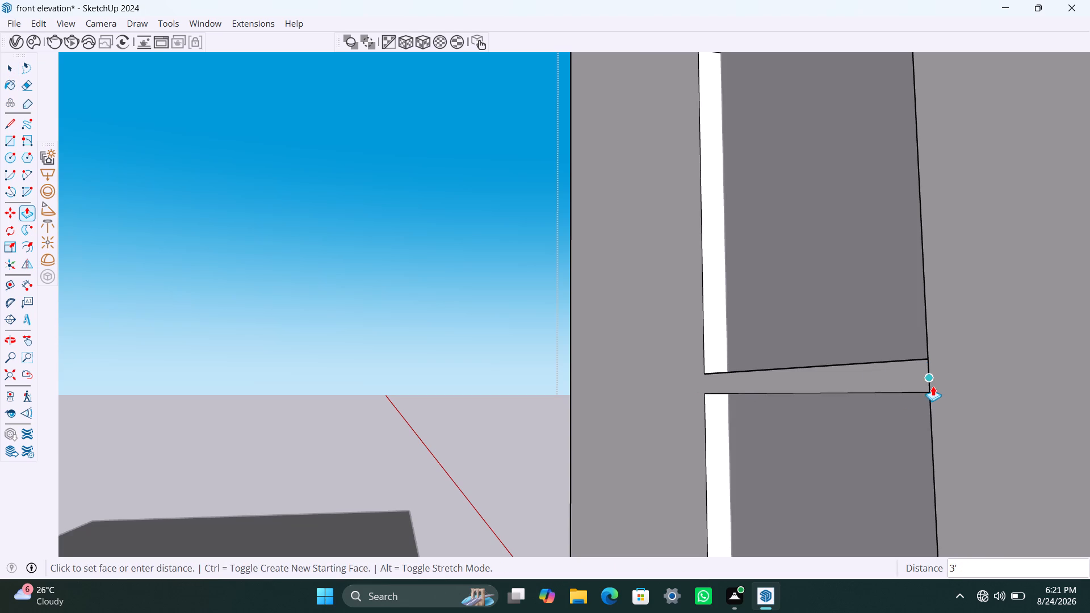
pyautogui.click(933, 386)
pyautogui.press('space')
# Leave the stairwell window panel's group and move the whole panel about 20' 1" to the front corner of the building.
pyautogui.scroll(-20, 827, 356)
pyautogui.scroll(-3, 827, 356)
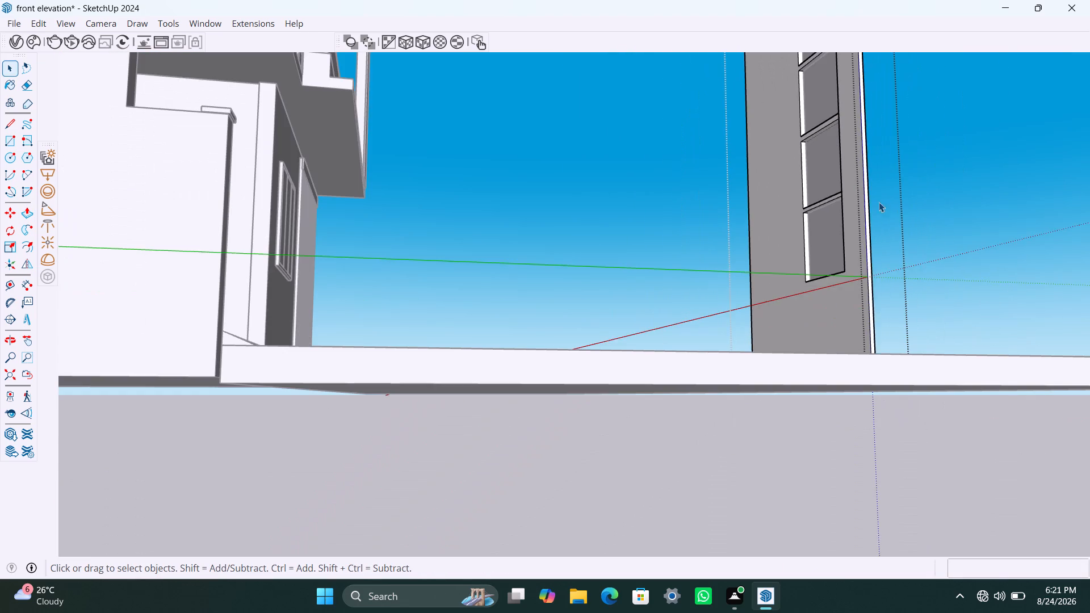
pyautogui.click(920, 194)
pyautogui.scroll(-4, 878, 210)
pyautogui.moveTo(879, 252); pyautogui.dragTo(529, 296, button='middle')
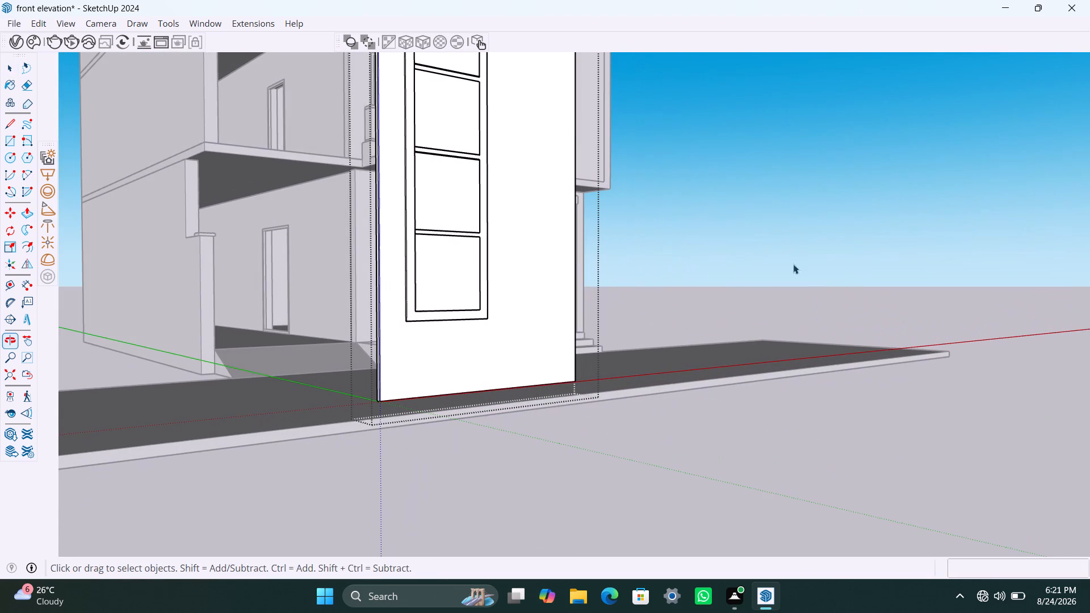
pyautogui.scroll(-4, 500, 344)
pyautogui.moveTo(568, 375); pyautogui.dragTo(418, 402, button='middle')
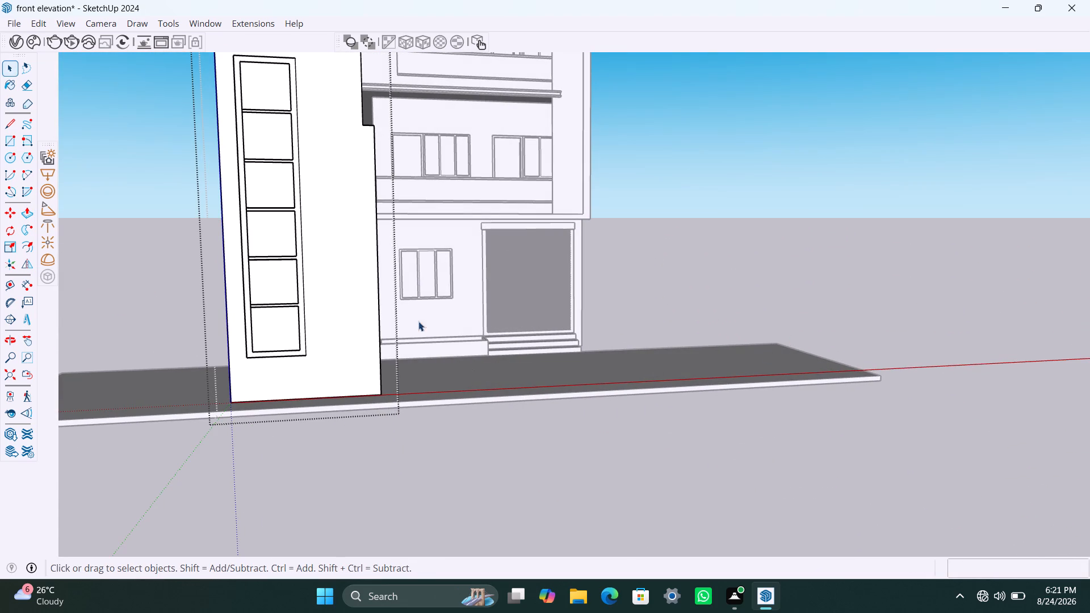
pyautogui.scroll(-4, 383, 335)
pyautogui.moveTo(373, 338); pyautogui.dragTo(636, 354, button='middle')
pyautogui.scroll(-4, 577, 318)
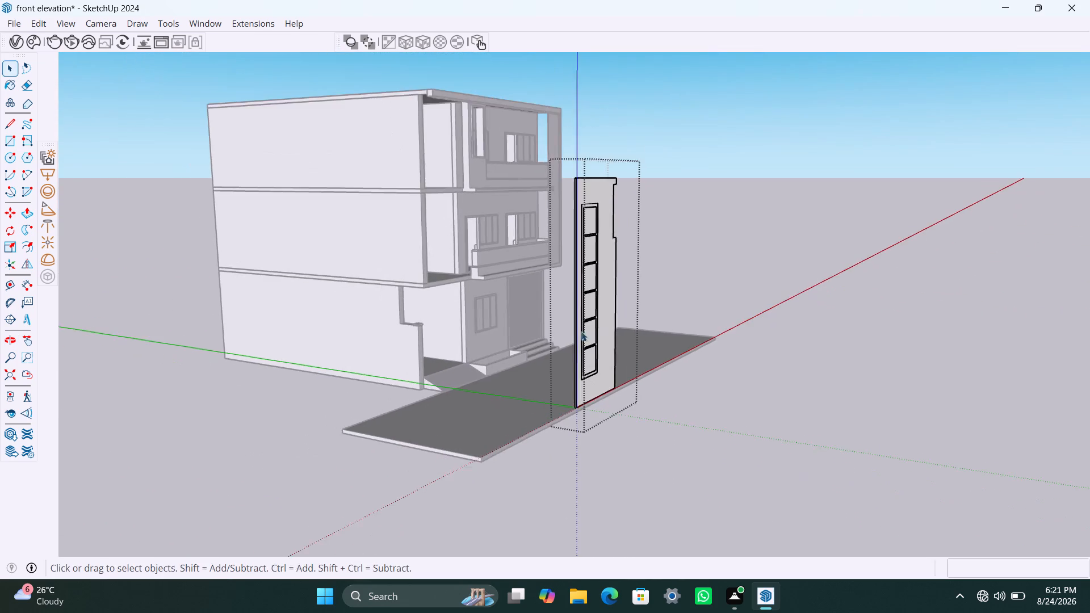
pyautogui.moveTo(591, 334); pyautogui.dragTo(631, 349, button='middle')
pyautogui.click(795, 257)
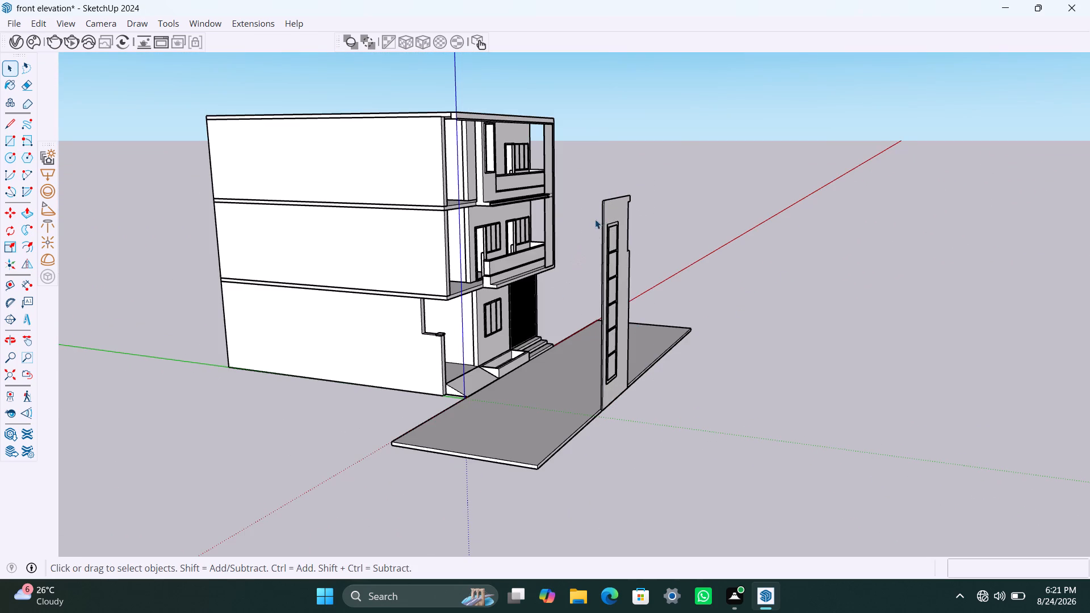
pyautogui.click(605, 211)
pyautogui.press('m')
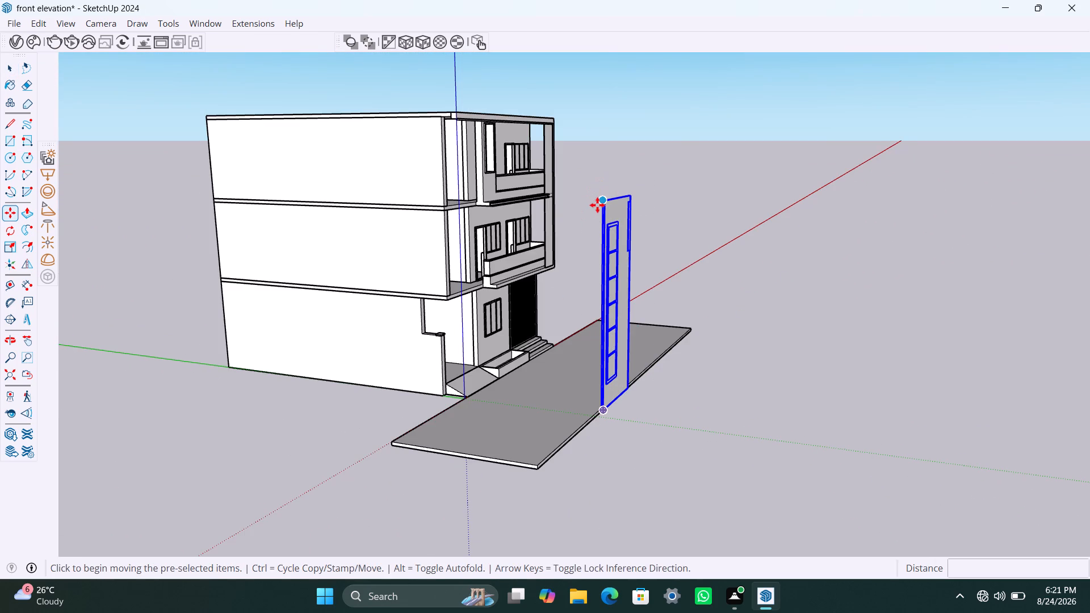
pyautogui.click(592, 158)
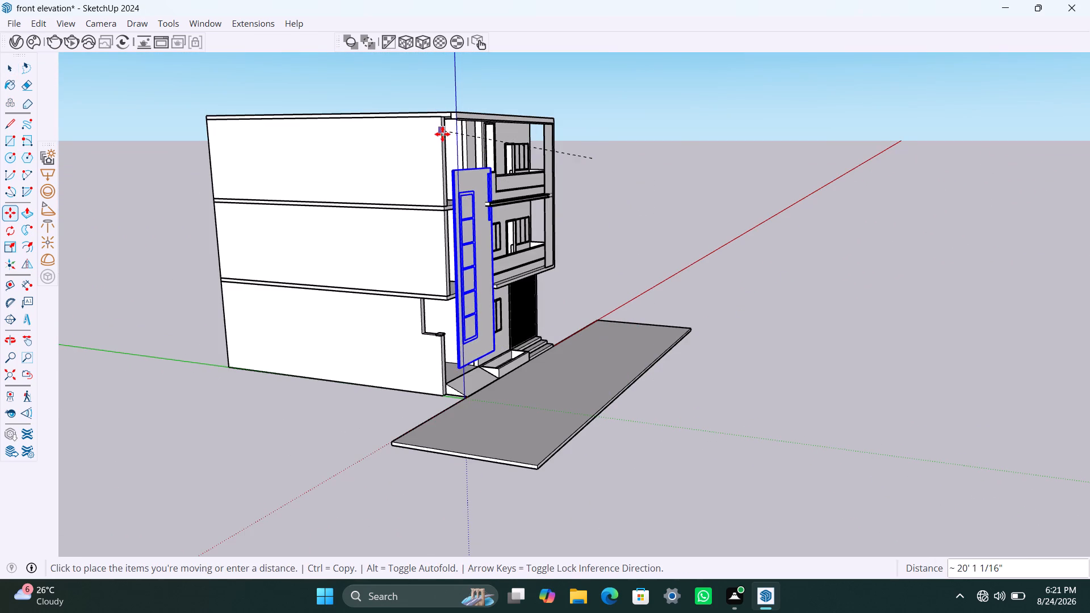
pyautogui.click(442, 135)
# Move the panel about 7' 1" more so it meets the side wall's top front corner under the roof slab.
pyautogui.scroll(3, 443, 200)
pyautogui.moveTo(438, 210); pyautogui.dragTo(601, 320, button='middle')
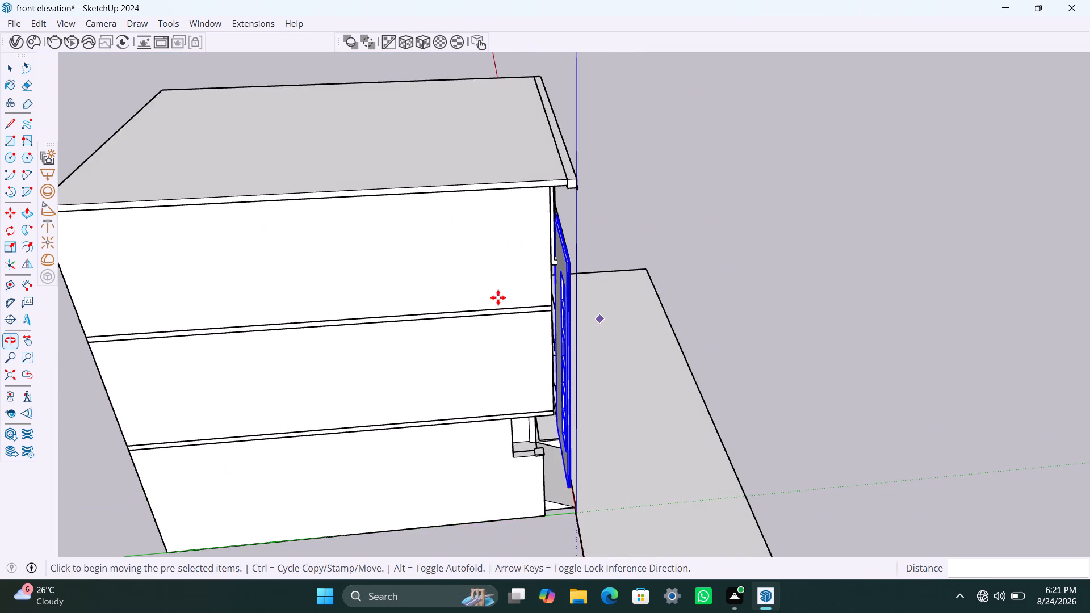
pyautogui.scroll(8, 540, 282)
pyautogui.click(585, 250)
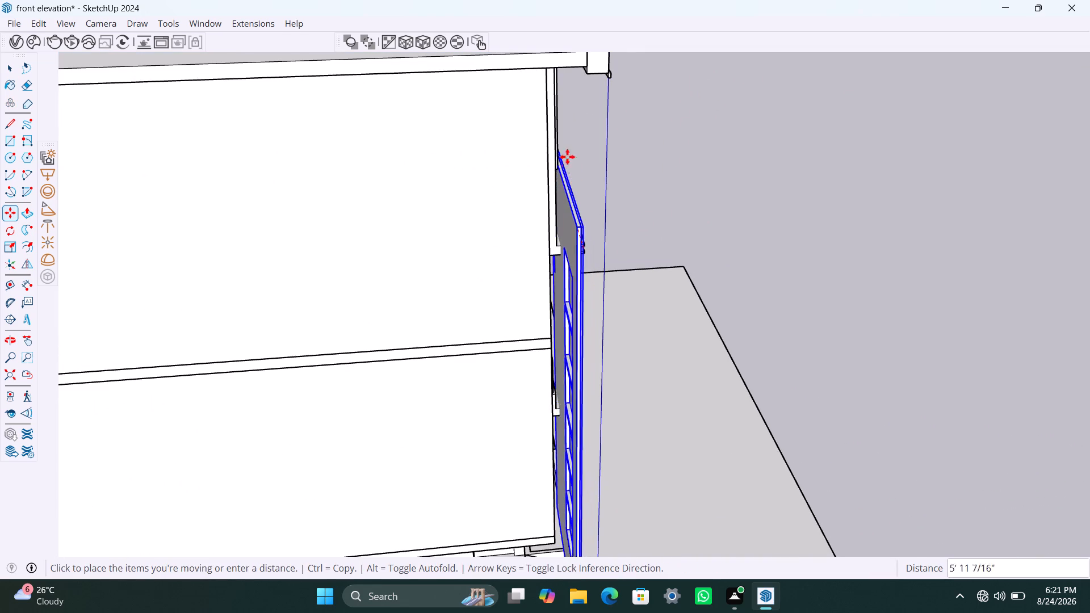
pyautogui.click(547, 70)
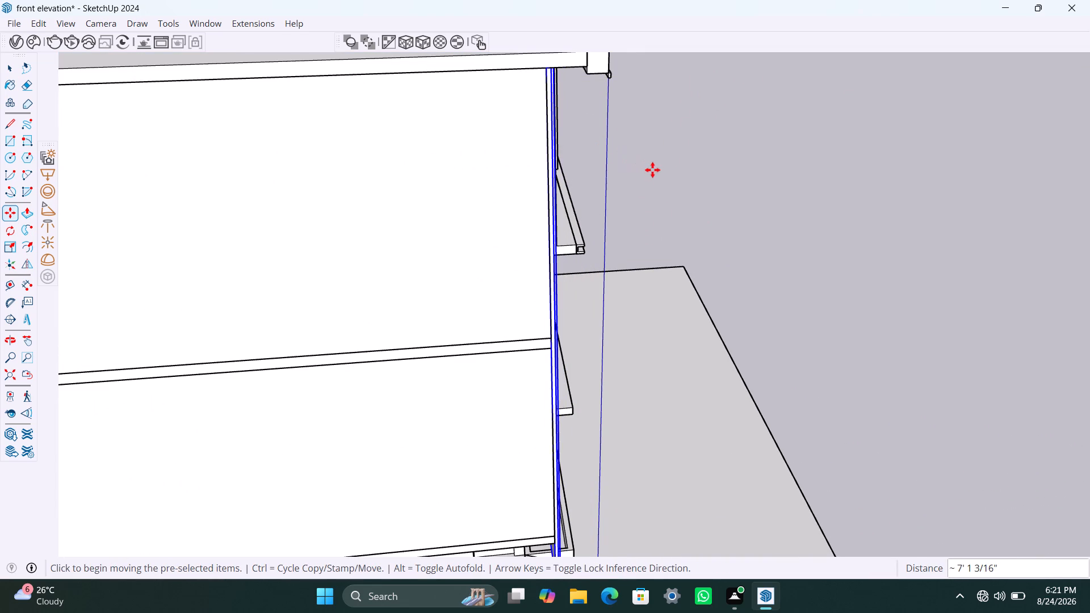
pyautogui.press('space')
pyautogui.click(646, 178)
# Examine from the front and side how the stairwell window panel fits against the building's walls and roof slab.
pyautogui.scroll(-2, 577, 254)
pyautogui.moveTo(577, 255); pyautogui.dragTo(326, 261, button='middle')
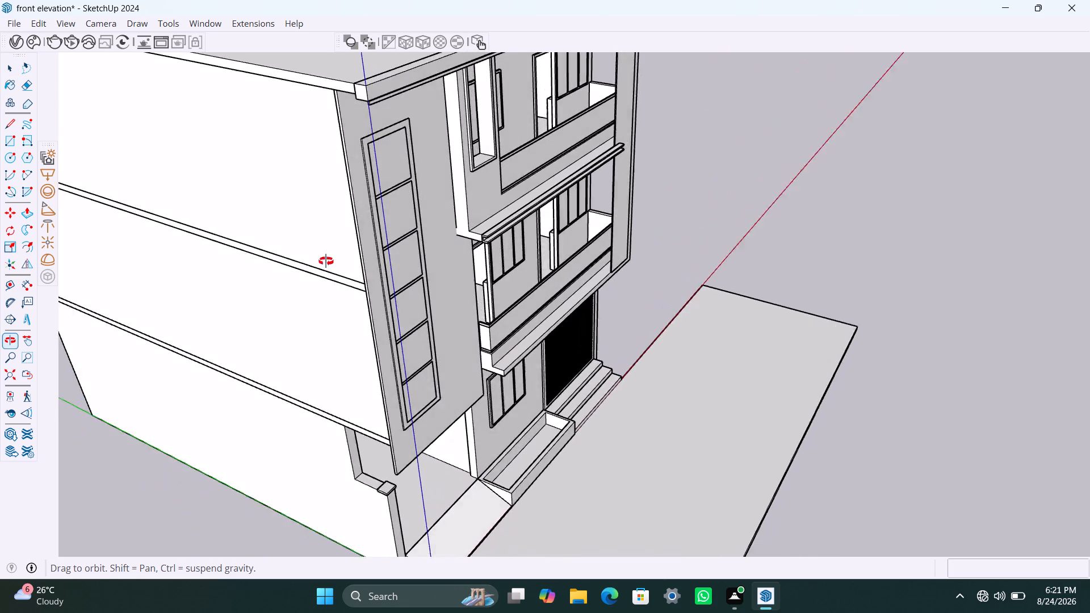
pyautogui.moveTo(326, 261); pyautogui.dragTo(320, 261, button='middle')
pyautogui.scroll(-4, 456, 236)
pyautogui.moveTo(482, 255); pyautogui.dragTo(273, 263, button='middle')
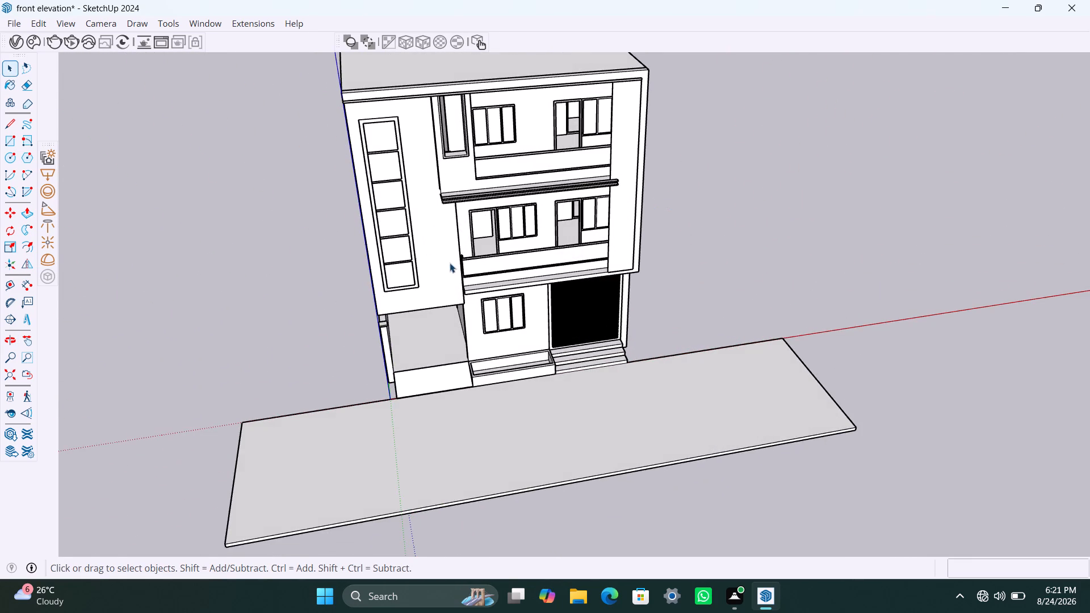
pyautogui.scroll(2, 439, 270)
pyautogui.moveTo(437, 264); pyautogui.dragTo(882, 314, button='middle')
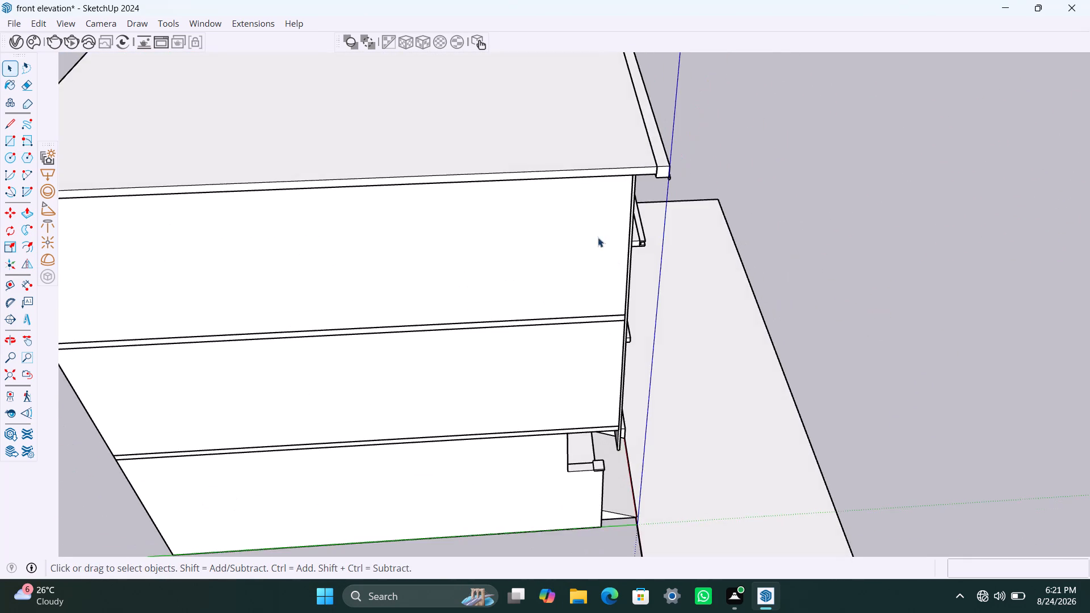
pyautogui.scroll(4, 659, 222)
pyautogui.scroll(-6, 660, 262)
pyautogui.moveTo(706, 274); pyautogui.dragTo(526, 251, button='middle')
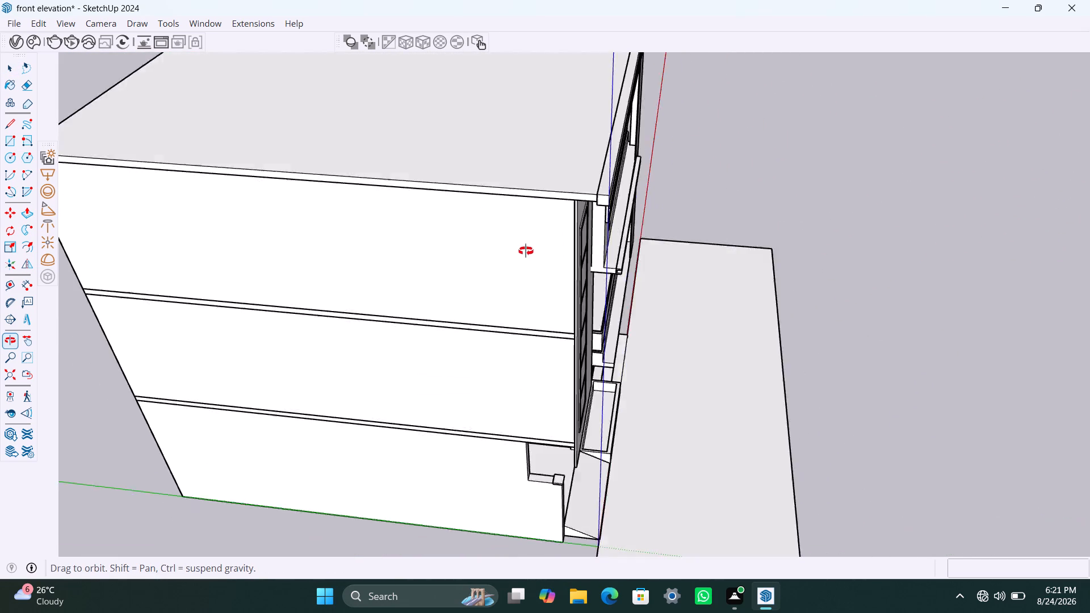
pyautogui.moveTo(526, 251); pyautogui.dragTo(380, 243, button='middle')
pyautogui.scroll(-5, 645, 262)
pyautogui.moveTo(651, 280); pyautogui.dragTo(485, 237, button='middle')
pyautogui.scroll(-3, 780, 257)
pyautogui.moveTo(715, 286); pyautogui.dragTo(657, 247, button='middle')
# Save the front elevation model and clear the selection.
pyautogui.hotkey('ctrl', 's')
pyautogui.press('space')
pyautogui.click(761, 258)
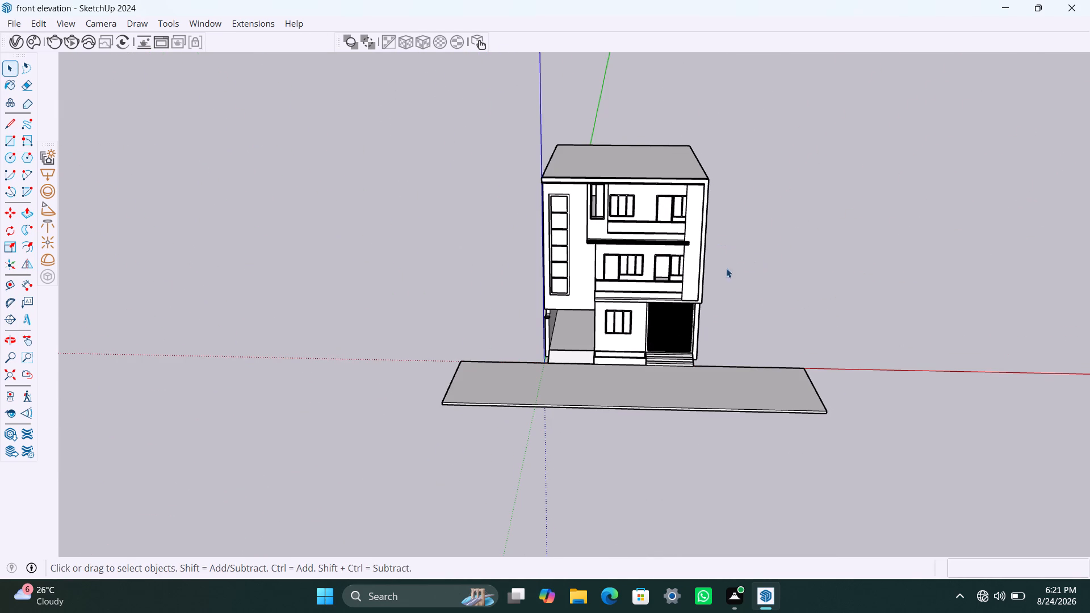
# Open the roof slab's group for editing at the front corner above the stairwell window panel.
pyautogui.scroll(3, 676, 286)
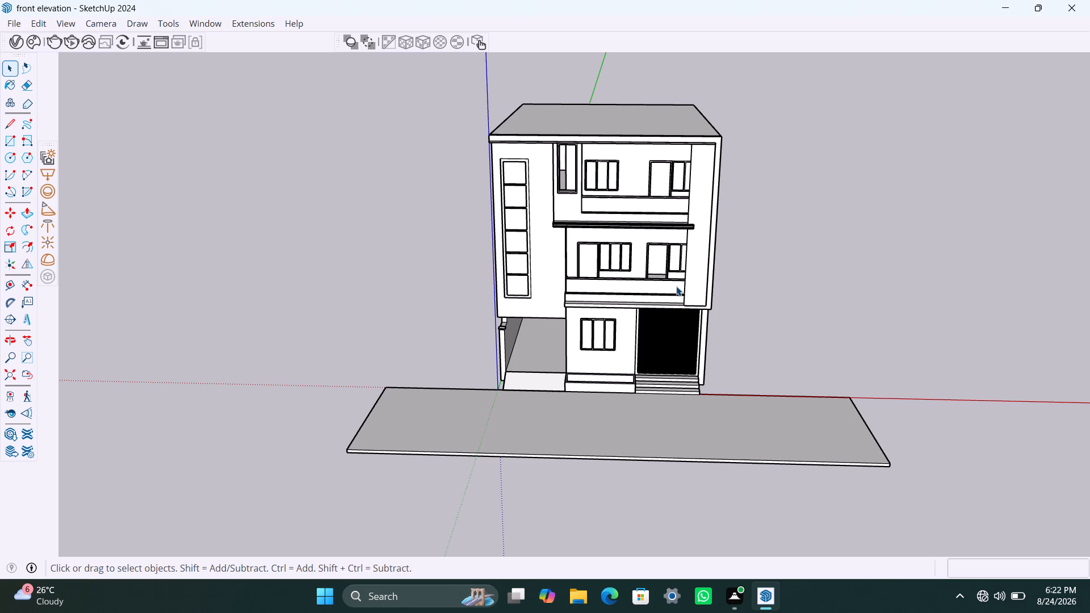
pyautogui.moveTo(530, 169); pyautogui.dragTo(531, 175, button='middle')
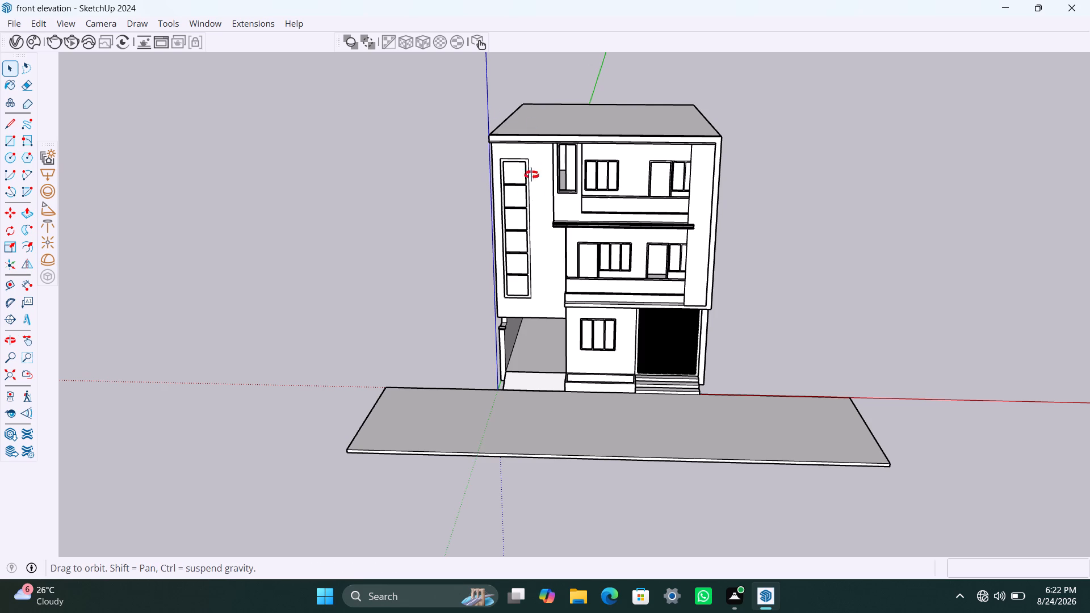
pyautogui.moveTo(531, 175); pyautogui.dragTo(535, 362, button='middle')
pyautogui.scroll(3, 509, 209)
pyautogui.moveTo(515, 213); pyautogui.dragTo(513, 281, button='middle')
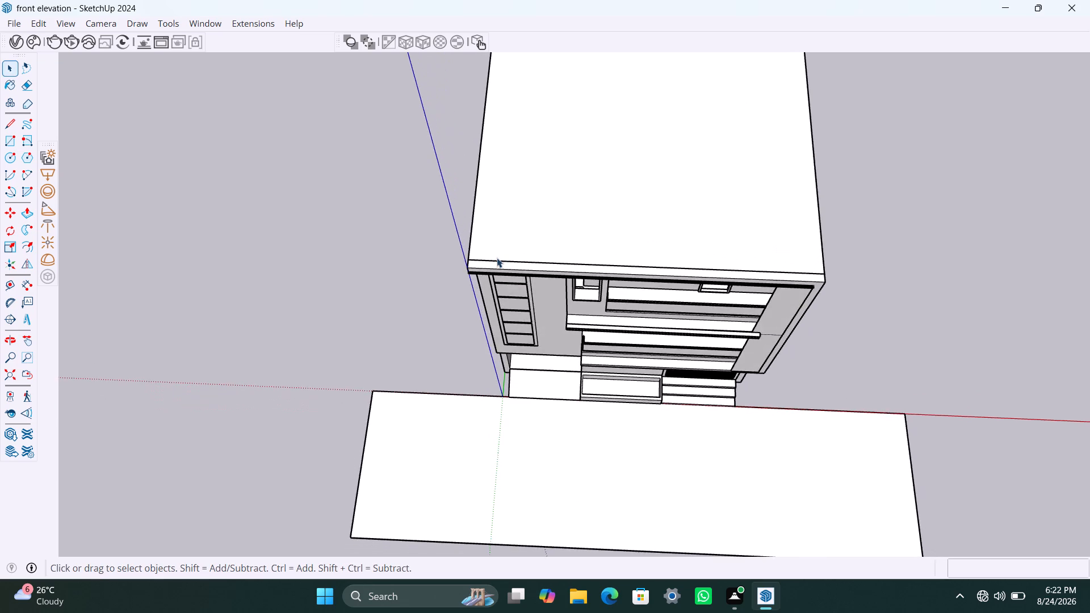
pyautogui.scroll(4, 497, 258)
pyautogui.moveTo(487, 260); pyautogui.dragTo(493, 276, button='middle')
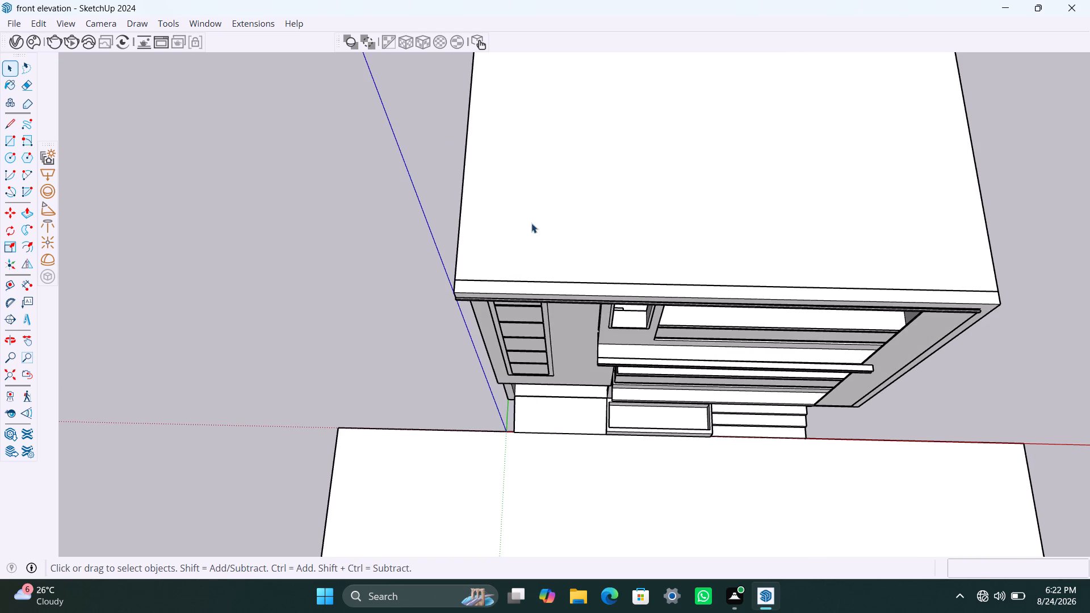
pyautogui.moveTo(517, 228); pyautogui.dragTo(521, 279, button='middle')
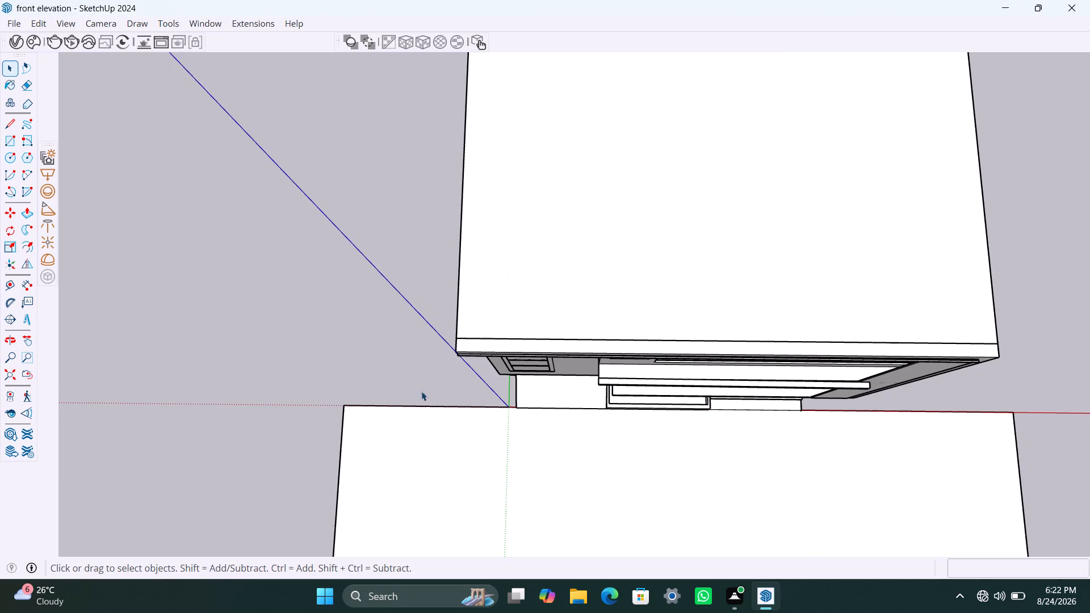
pyautogui.click(477, 338)
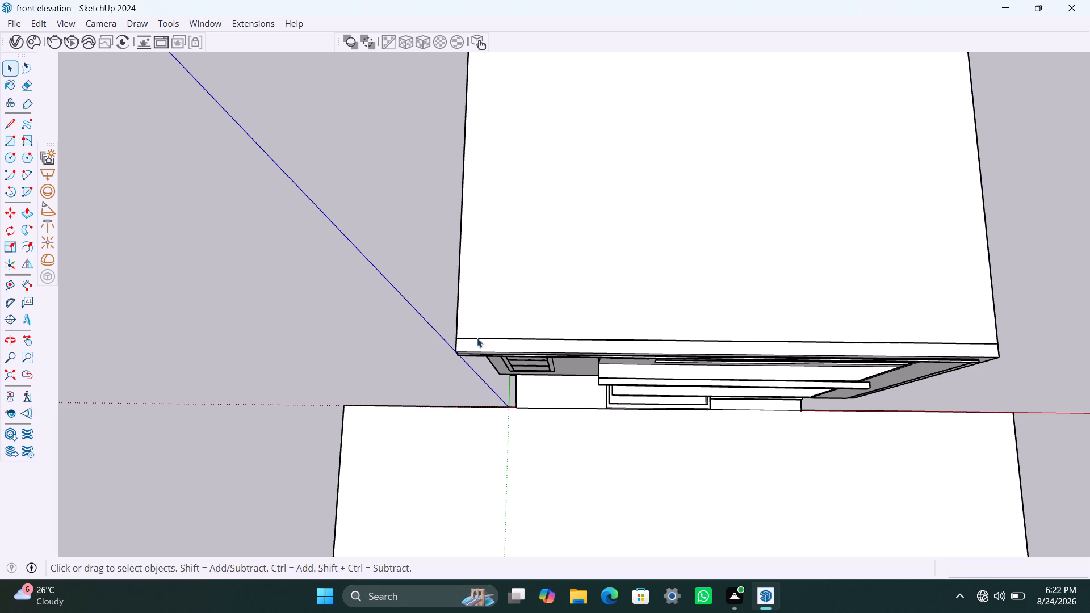
pyautogui.doubleClick(474, 337)
pyautogui.click(476, 323)
pyautogui.click(476, 323)
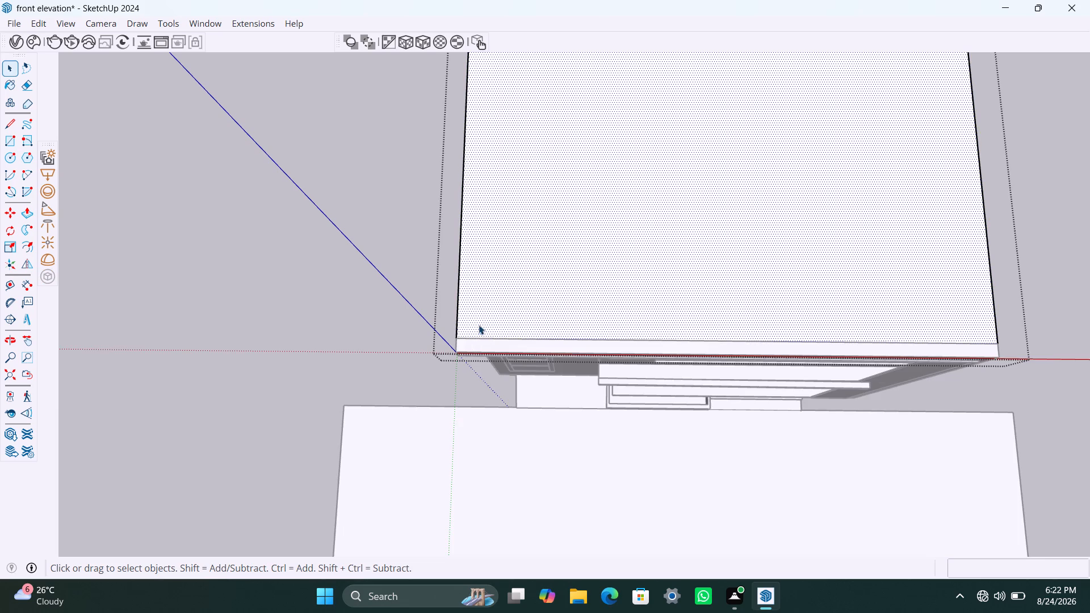
pyautogui.scroll(-3, 483, 329)
pyautogui.moveTo(485, 329); pyautogui.dragTo(482, 291, button='middle')
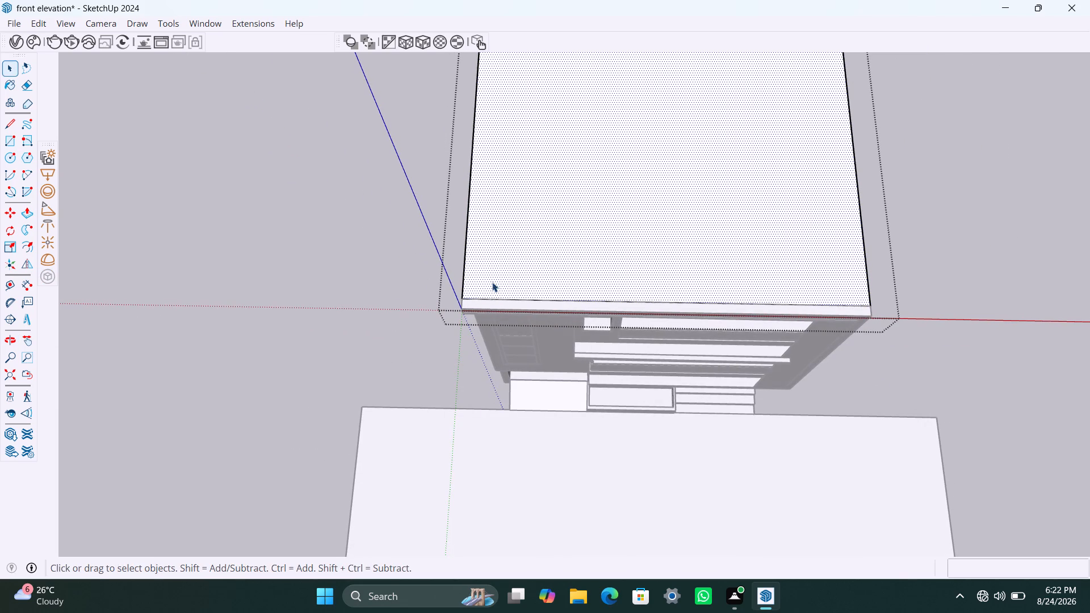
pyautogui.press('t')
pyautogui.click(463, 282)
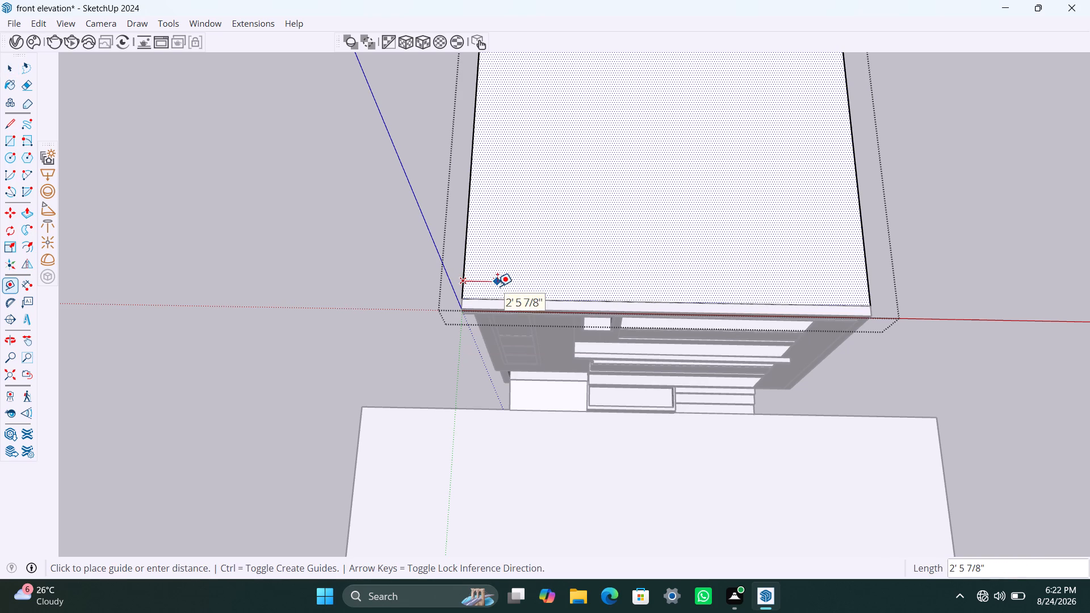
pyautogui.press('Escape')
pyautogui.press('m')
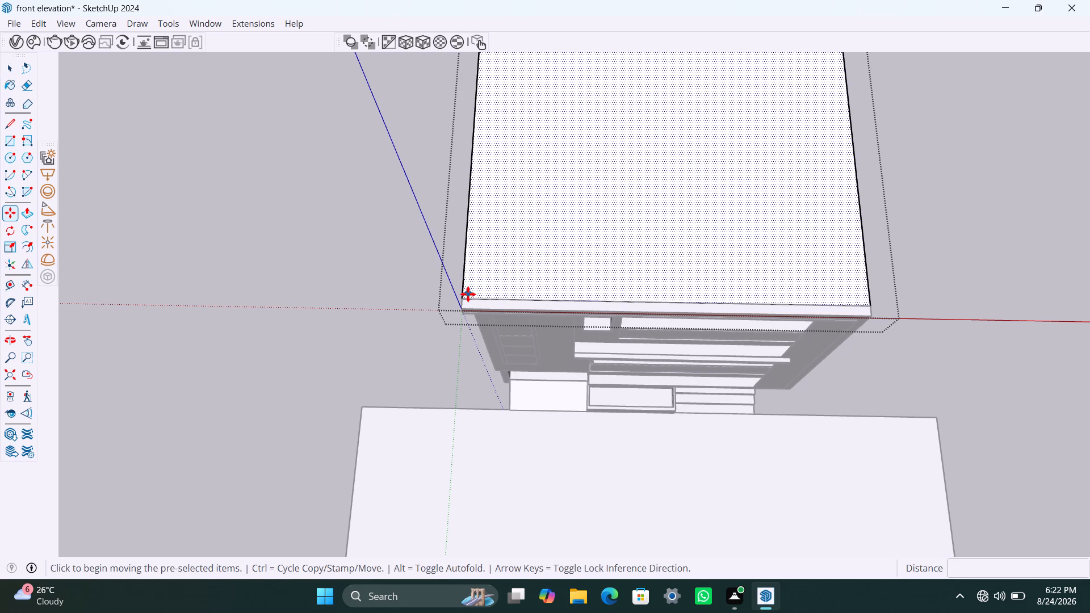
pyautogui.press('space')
# Copy the roof slab's top side edge on the stairwell side 9" inward across the top face.
pyautogui.click(462, 294)
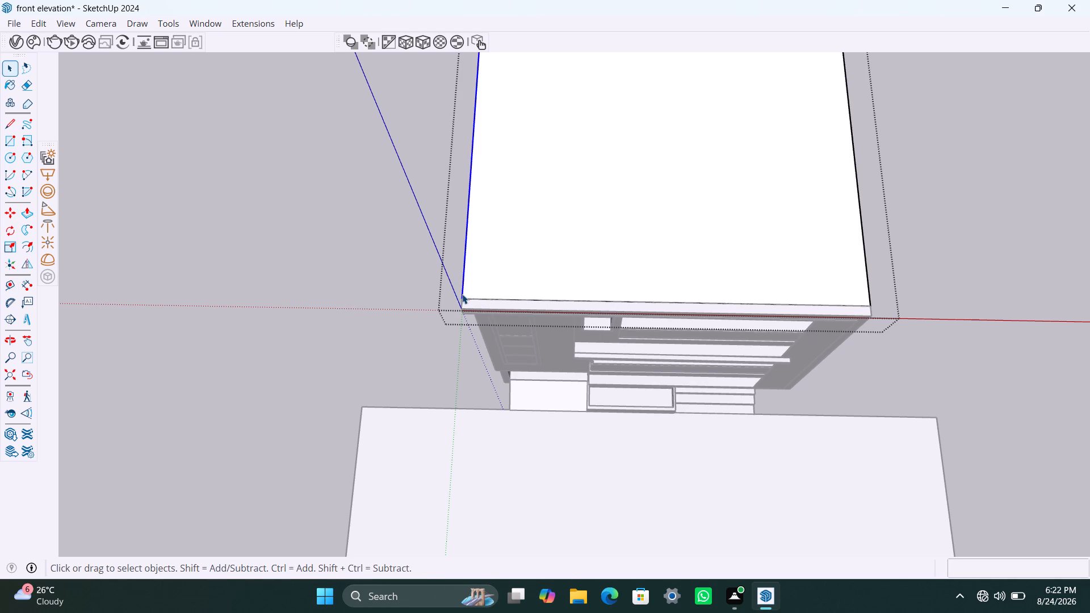
pyautogui.press('m')
pyautogui.click(462, 294)
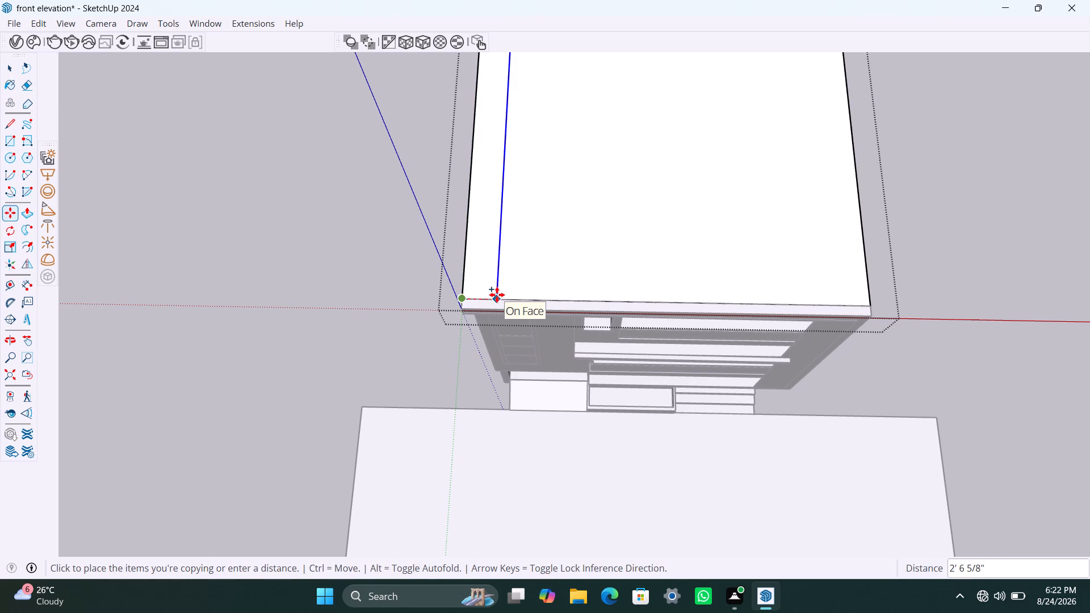
pyautogui.write('9"')
pyautogui.press('Return')
pyautogui.press('space')
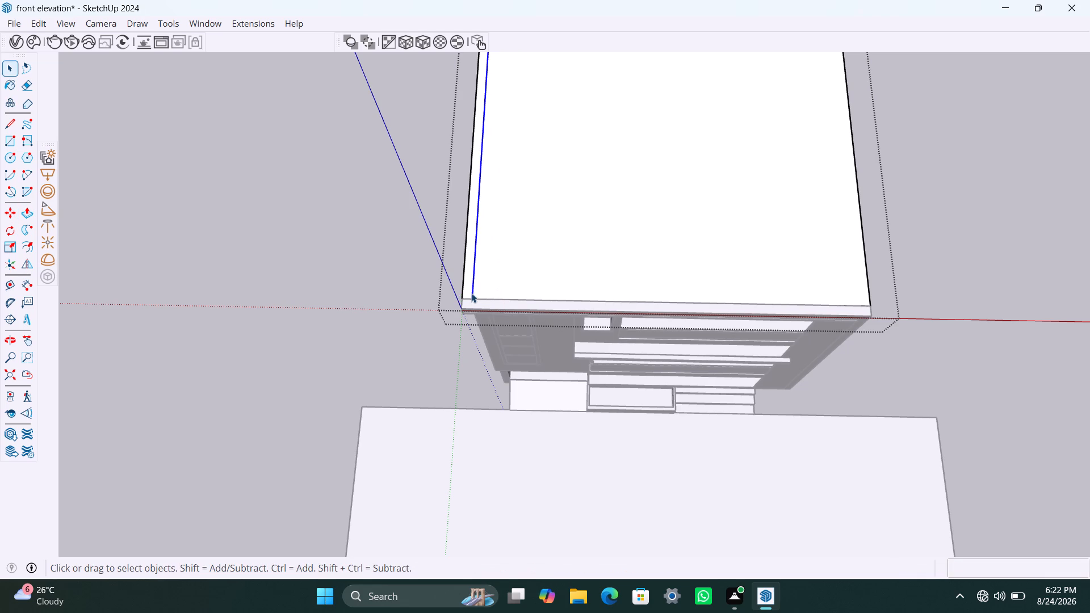
# Copy the short front edge segment at the slab's corner 9" back to outline a 9" square on the top face.
pyautogui.scroll(10, 471, 293)
pyautogui.click(473, 299)
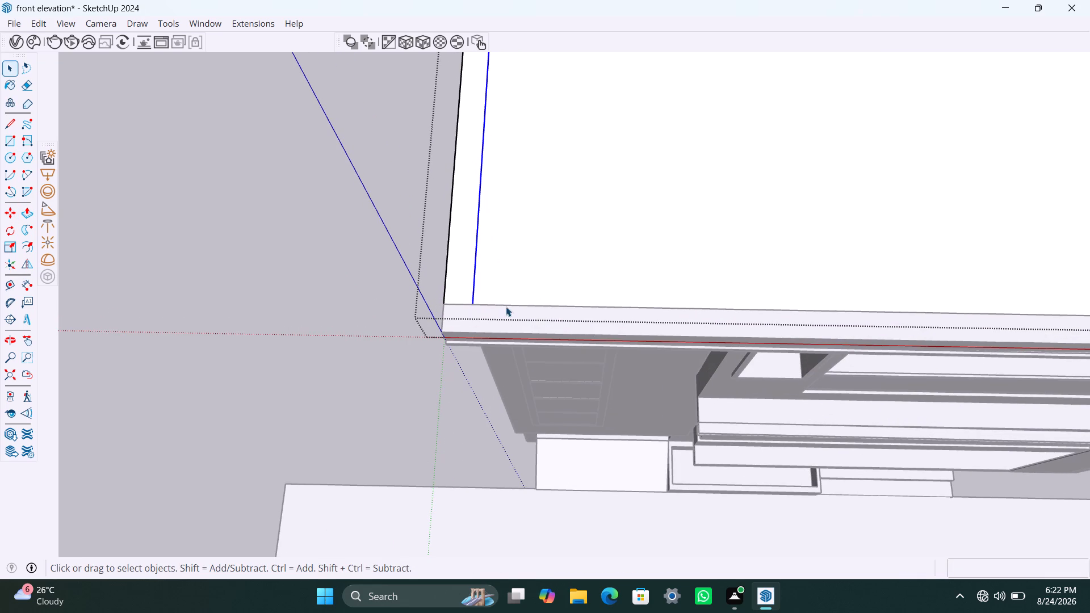
pyautogui.click(504, 304)
pyautogui.doubleClick(491, 306)
pyautogui.moveTo(532, 275); pyautogui.dragTo(514, 394, button='middle')
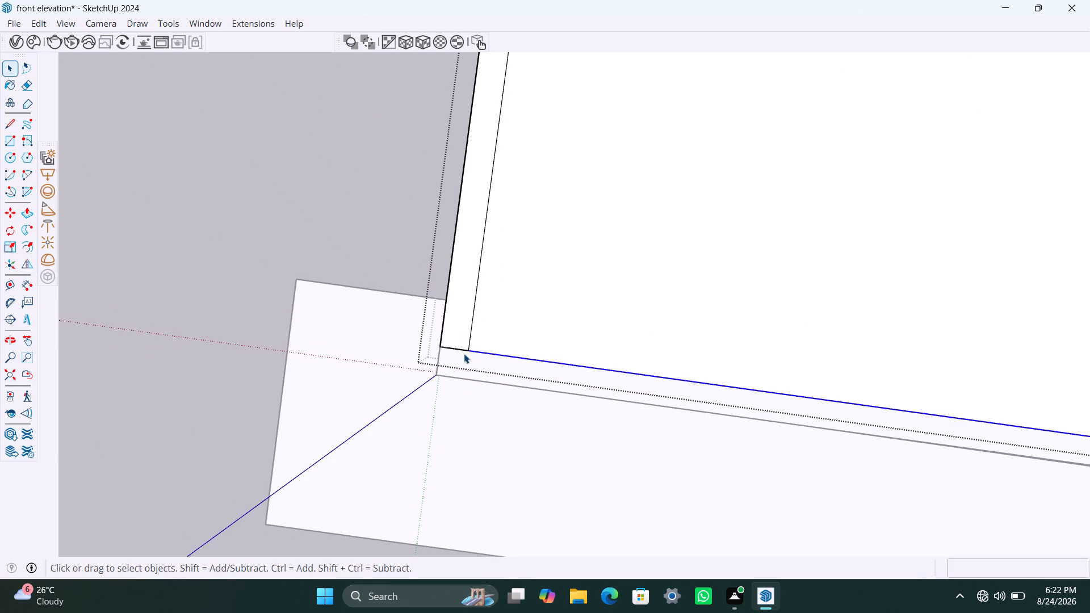
pyautogui.scroll(4, 463, 353)
pyautogui.click(449, 348)
pyautogui.click(447, 347)
pyautogui.press('m')
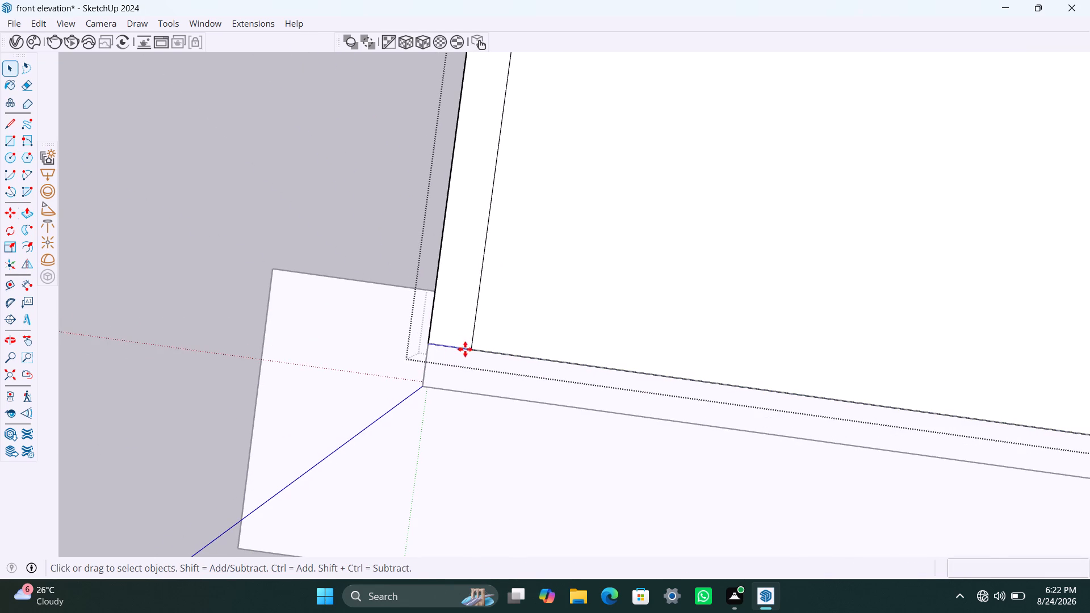
pyautogui.click(469, 349)
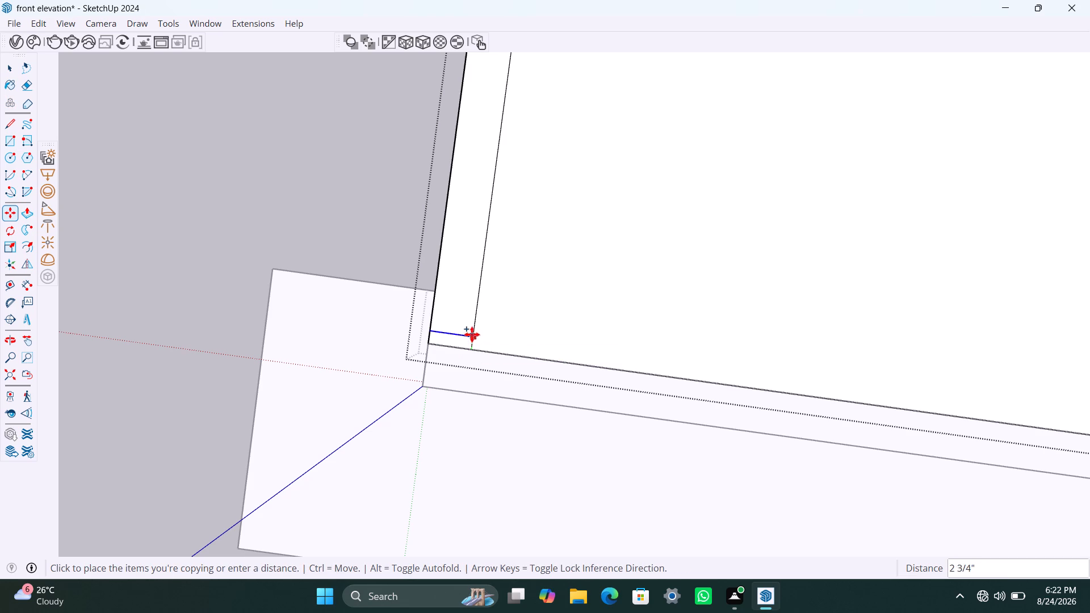
pyautogui.write('9"')
pyautogui.press('Return')
pyautogui.press('space')
# Push/Pull the 9" corner square up 4' to form a parapet post on the roof slab.
pyautogui.click(460, 333)
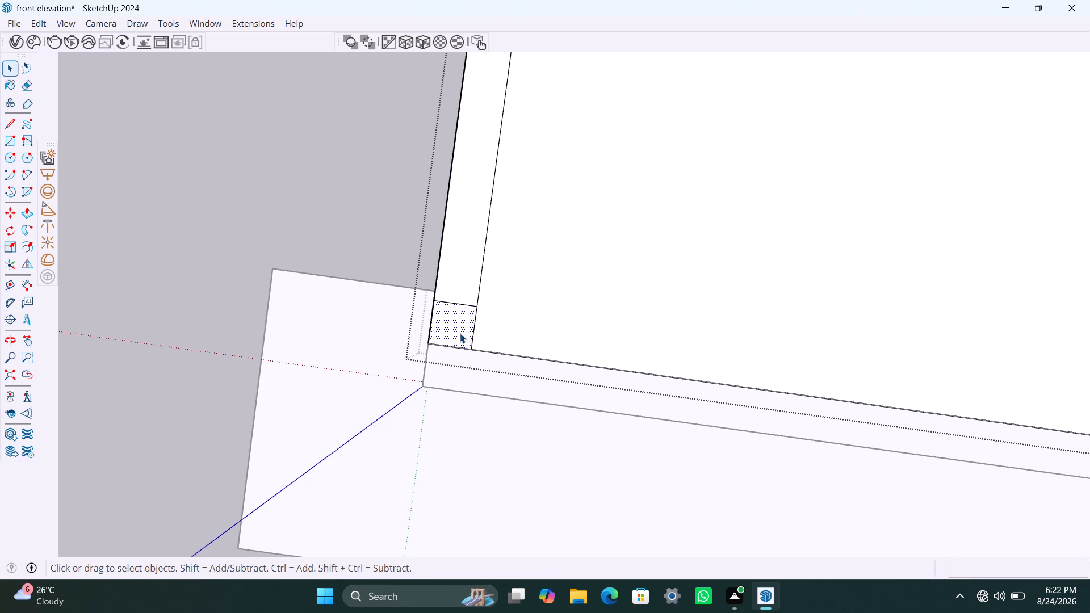
pyautogui.press('p')
pyautogui.click(460, 333)
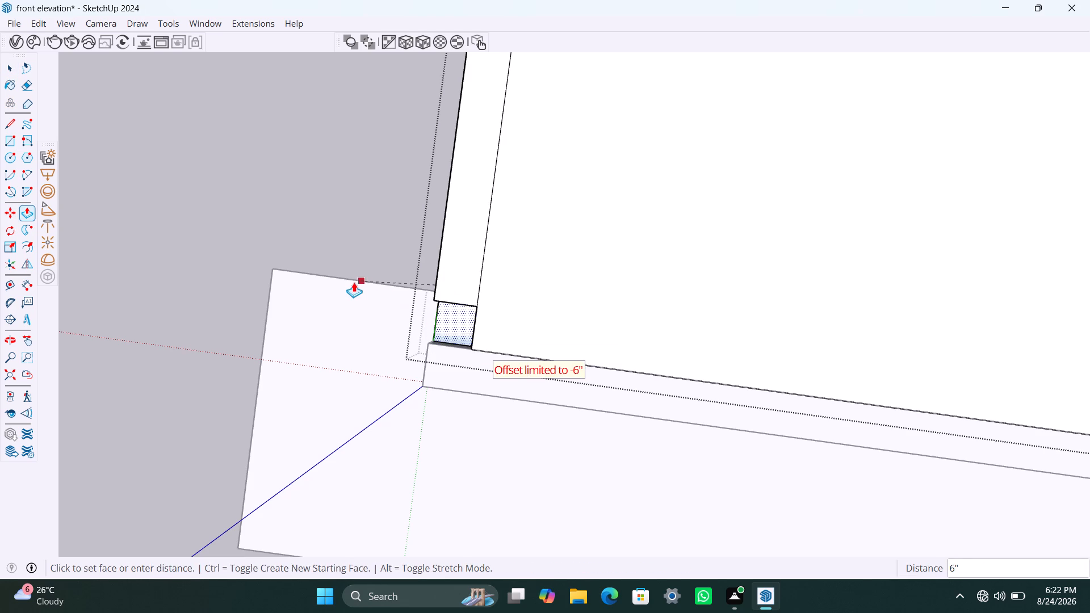
pyautogui.scroll(-2, 485, 300)
pyautogui.moveTo(486, 299); pyautogui.dragTo(525, 110, button='middle')
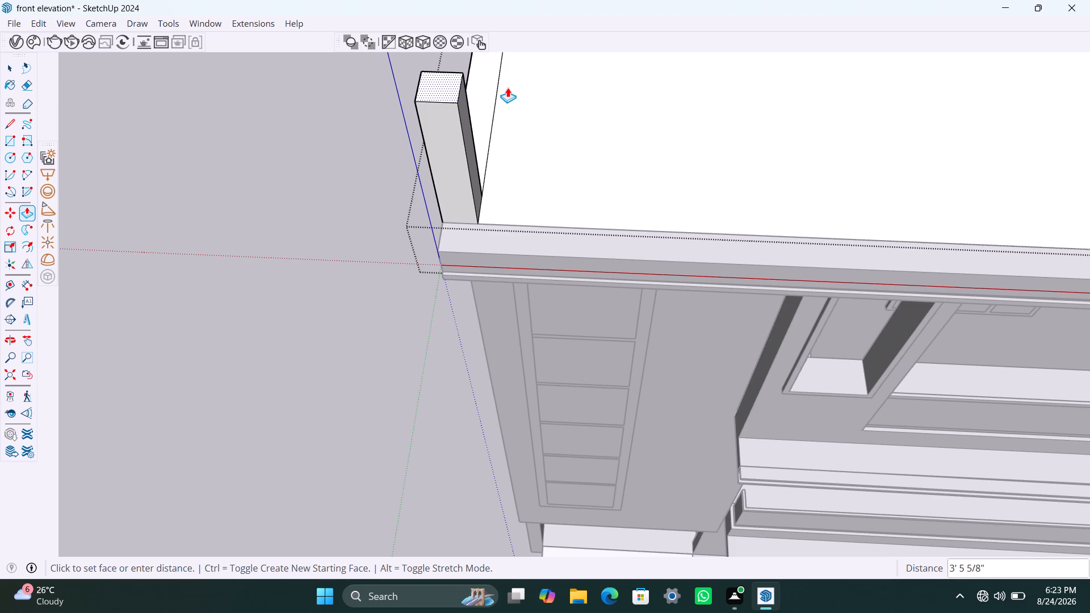
pyautogui.write("4'")
pyautogui.press('Return')
pyautogui.press('space')
pyautogui.scroll(-7, 421, 173)
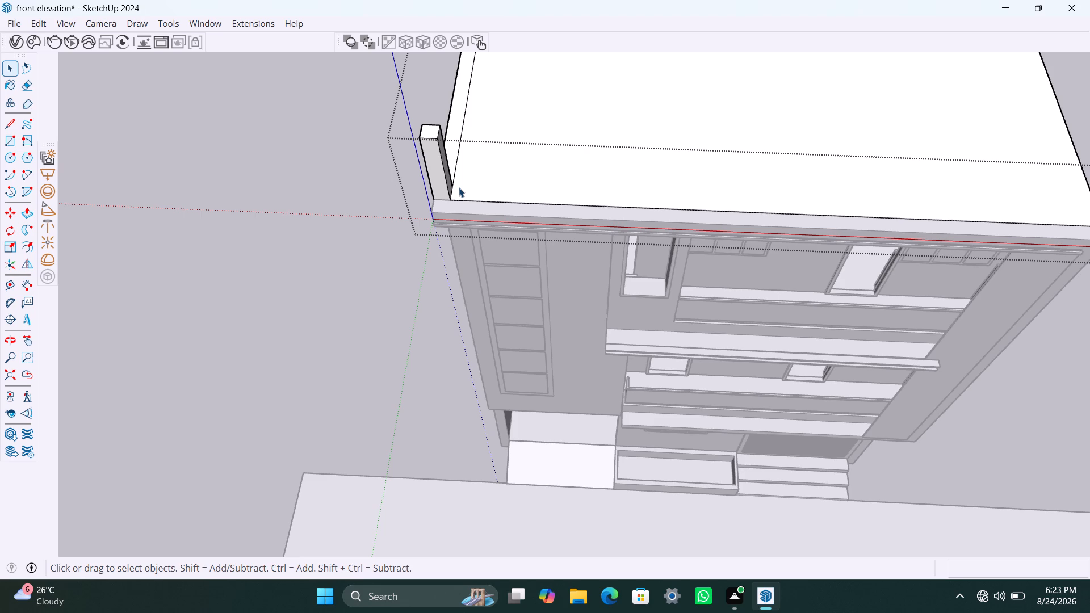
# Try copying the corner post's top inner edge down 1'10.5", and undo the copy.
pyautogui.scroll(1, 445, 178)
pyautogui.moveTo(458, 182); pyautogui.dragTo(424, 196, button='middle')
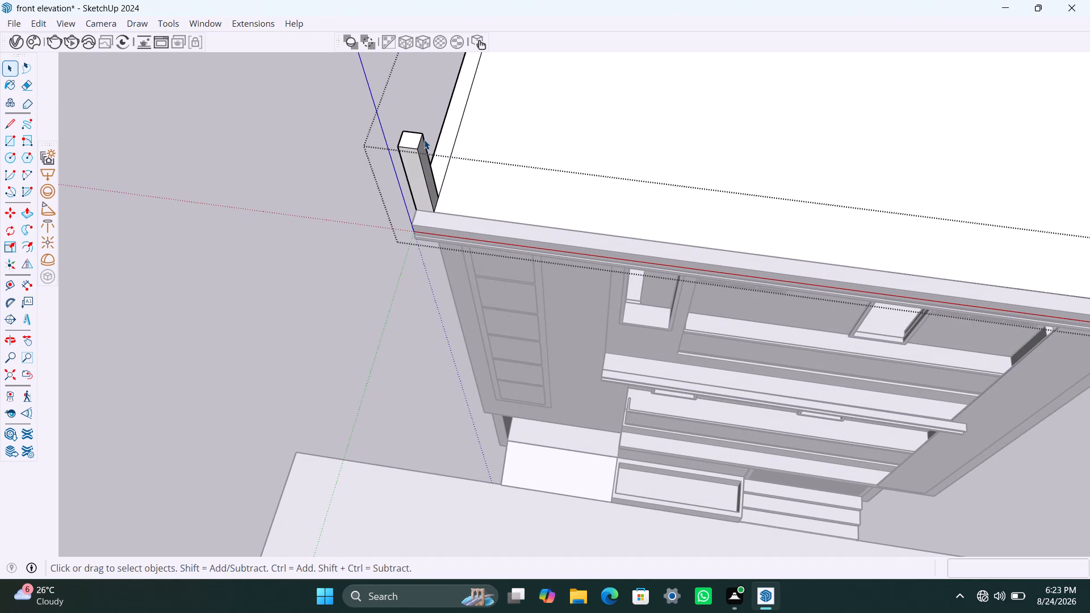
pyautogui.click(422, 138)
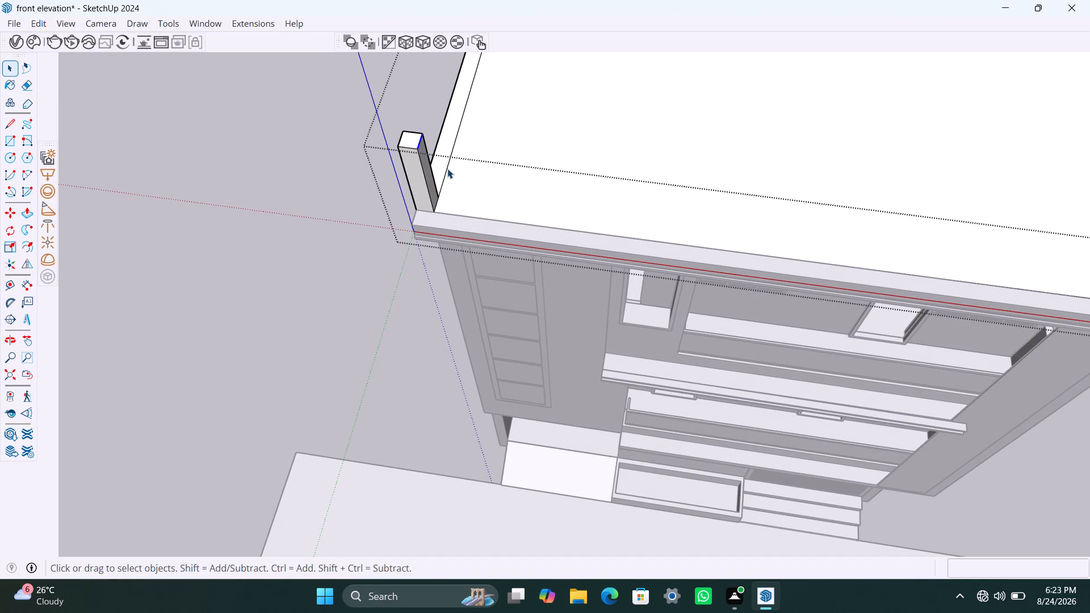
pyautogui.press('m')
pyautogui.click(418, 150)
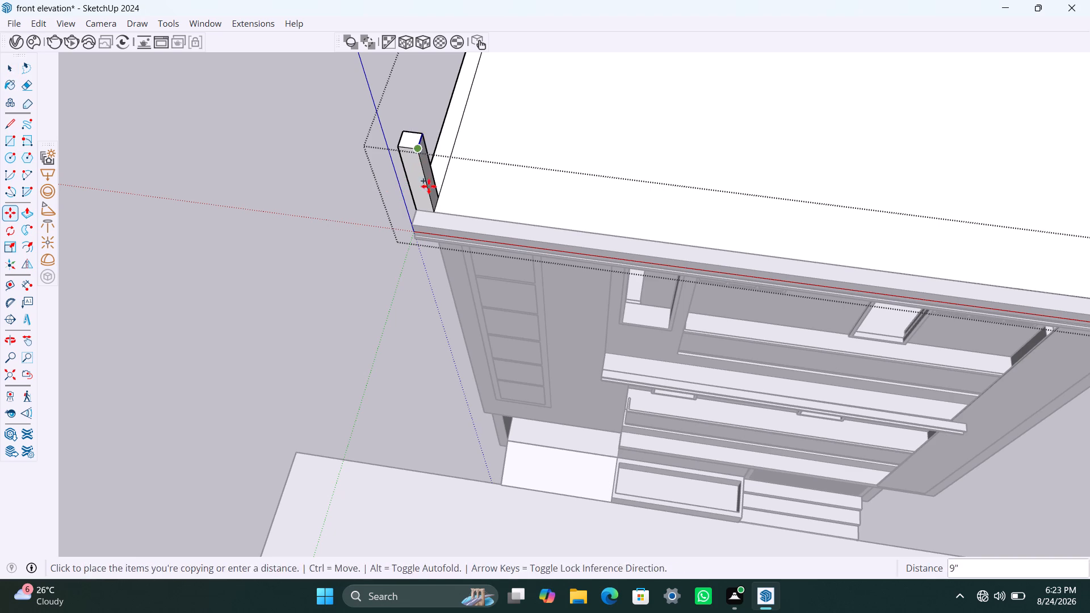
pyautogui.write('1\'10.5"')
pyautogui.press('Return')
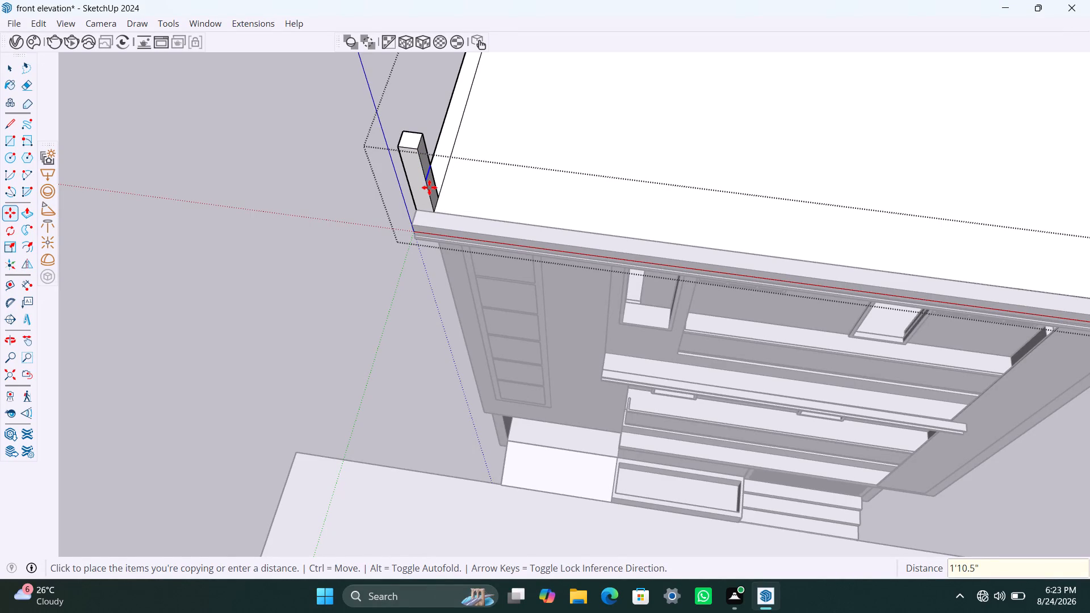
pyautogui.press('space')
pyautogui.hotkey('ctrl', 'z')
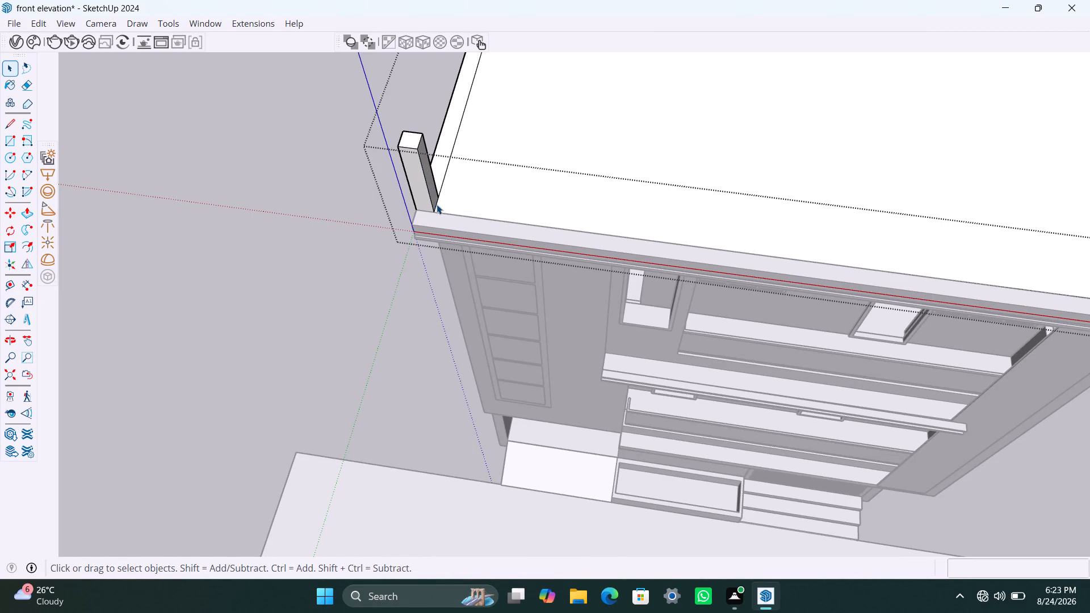
# Copy the bottom edge of the corner post's inner face 1'10.5" upward to divide the face.
pyautogui.click(437, 205)
pyautogui.press('m')
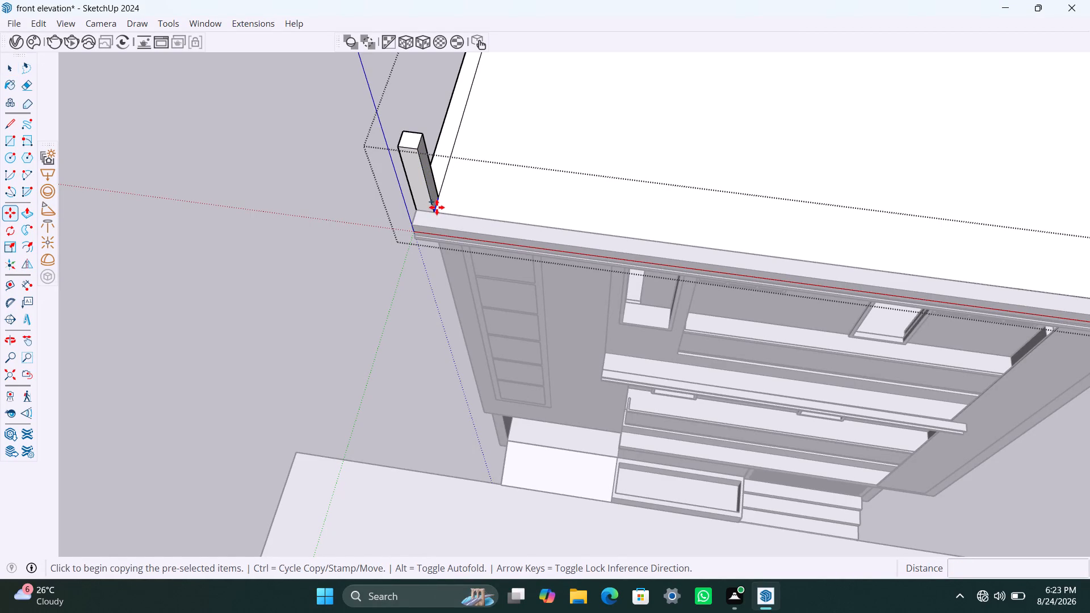
pyautogui.click(437, 207)
pyautogui.write("1'")
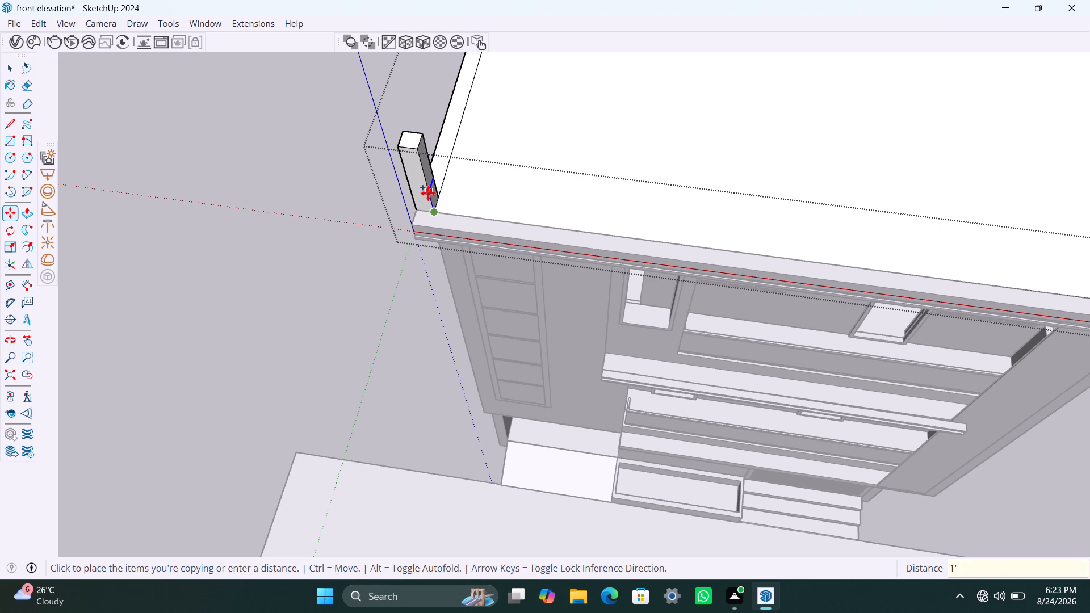
pyautogui.write('10.')
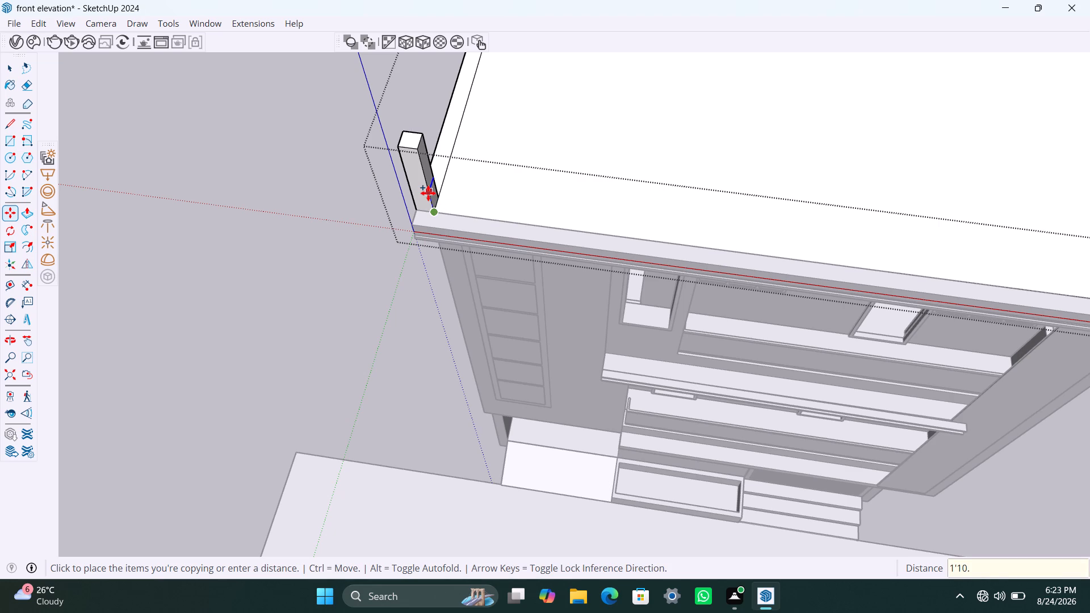
pyautogui.write('5"')
pyautogui.press('Return')
pyautogui.press('space')
# Push/Pull the lower part of the post's inner face 14'9" along the roof's front edge as a low parapet wall.
pyautogui.click(433, 192)
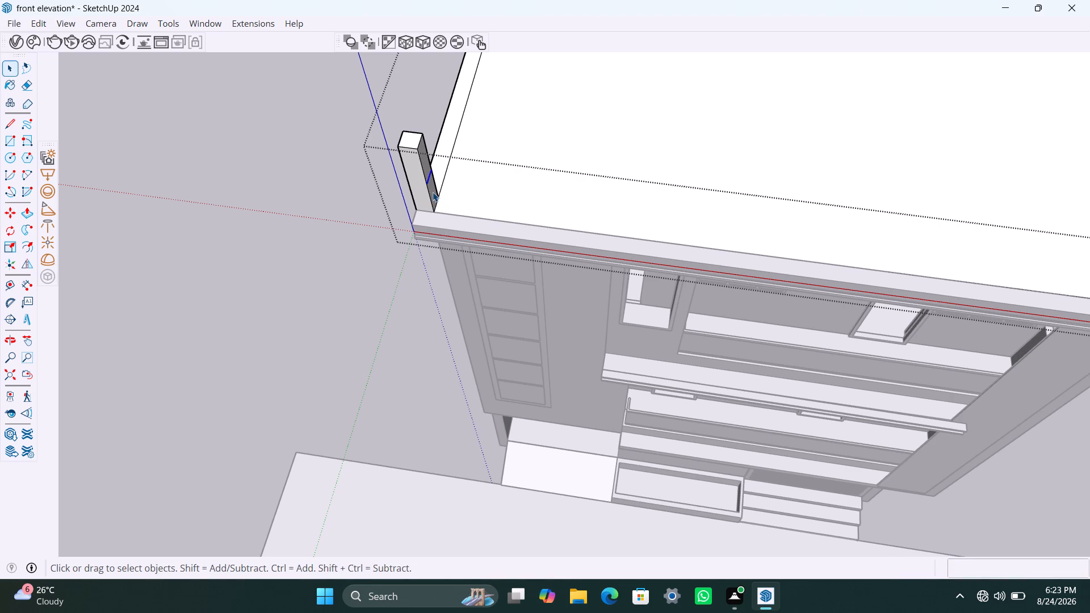
pyautogui.press('p')
pyautogui.click(433, 192)
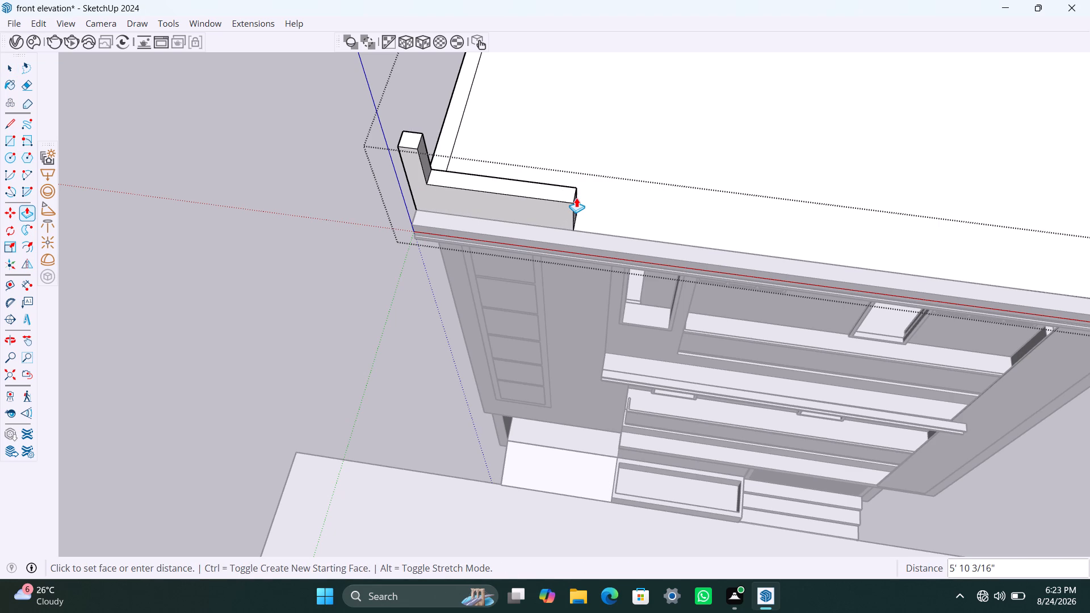
pyautogui.write('14\'9"')
pyautogui.press('Return')
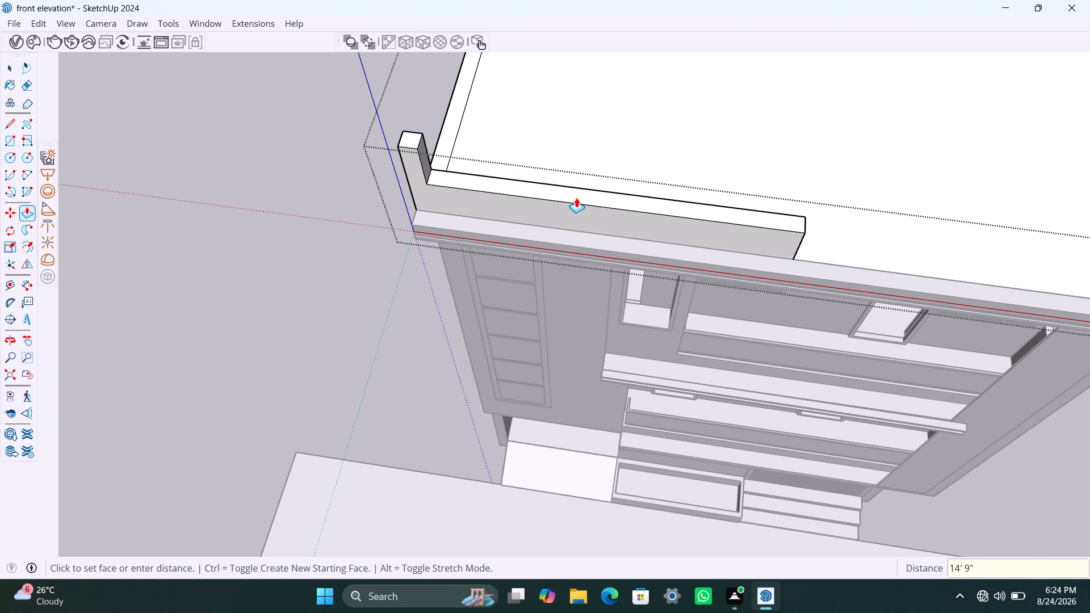
pyautogui.press('space')
pyautogui.scroll(-4, 562, 148)
pyautogui.moveTo(543, 176); pyautogui.dragTo(473, 82, button='middle')
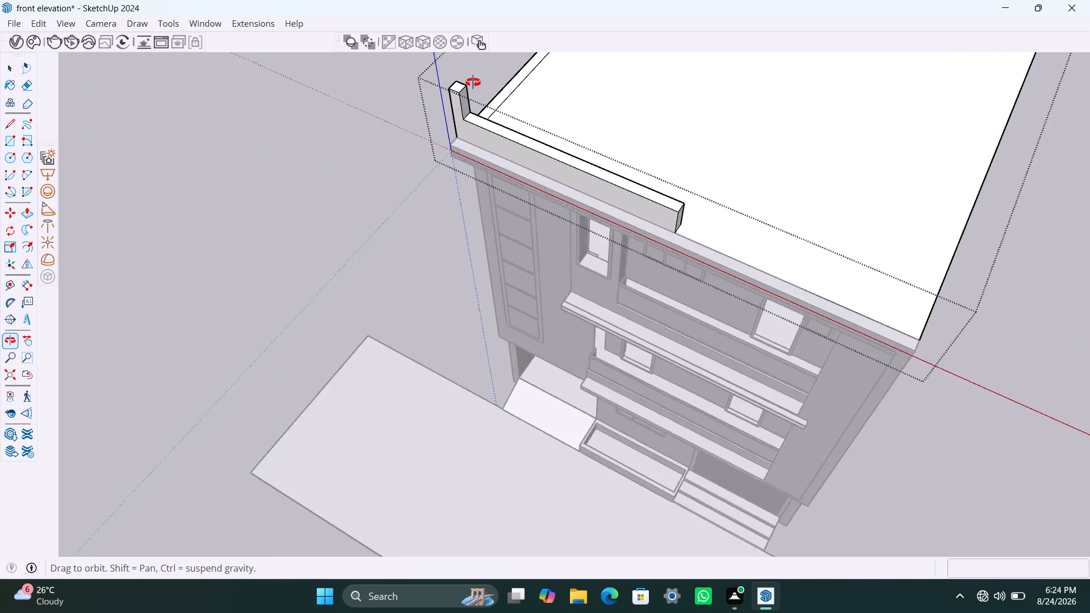
pyautogui.moveTo(473, 82); pyautogui.dragTo(584, 91, button='middle')
pyautogui.scroll(-3, 556, 157)
pyautogui.moveTo(588, 156); pyautogui.dragTo(573, 238, button='middle')
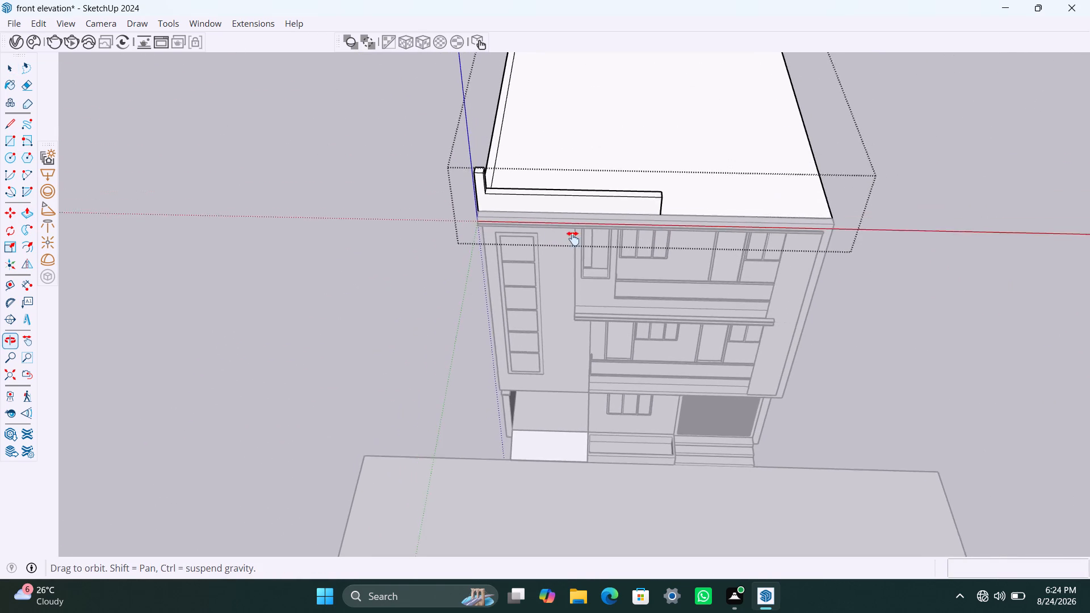
# Examine the roof's corner post and new low parapet wall from above, from the front and obliquely.
pyautogui.moveTo(573, 238); pyautogui.dragTo(567, 292, button='middle')
pyautogui.scroll(2, 526, 259)
pyautogui.moveTo(524, 257); pyautogui.dragTo(543, 166, button='middle')
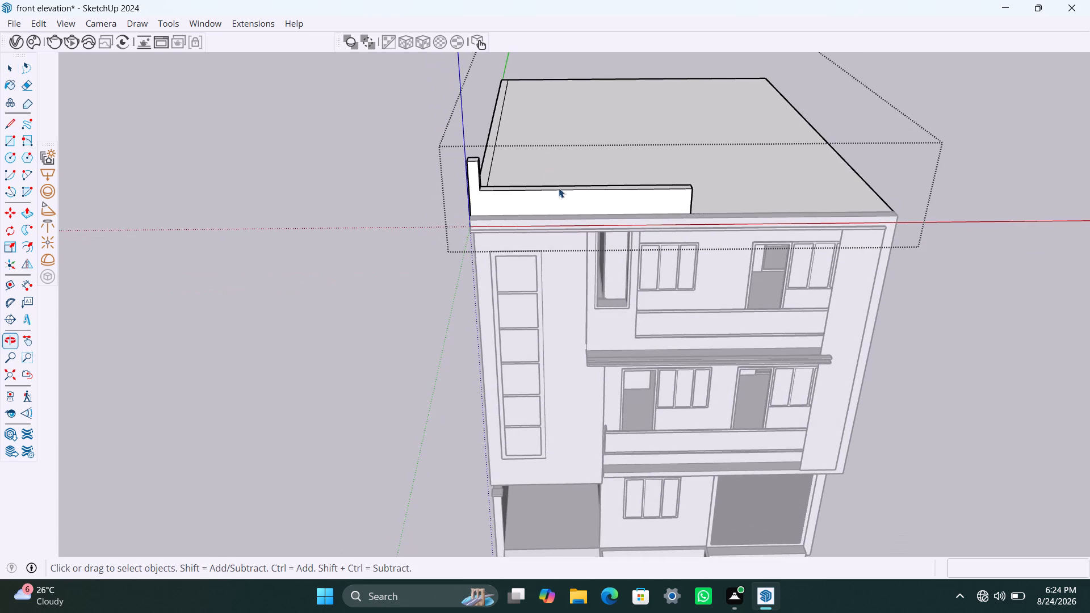
pyautogui.keyDown('shift'); pyautogui.moveTo(596, 195); pyautogui.dragTo(532, 264, button='middle'); pyautogui.keyUp('shift')
pyautogui.moveTo(548, 259); pyautogui.dragTo(550, 305, button='middle')
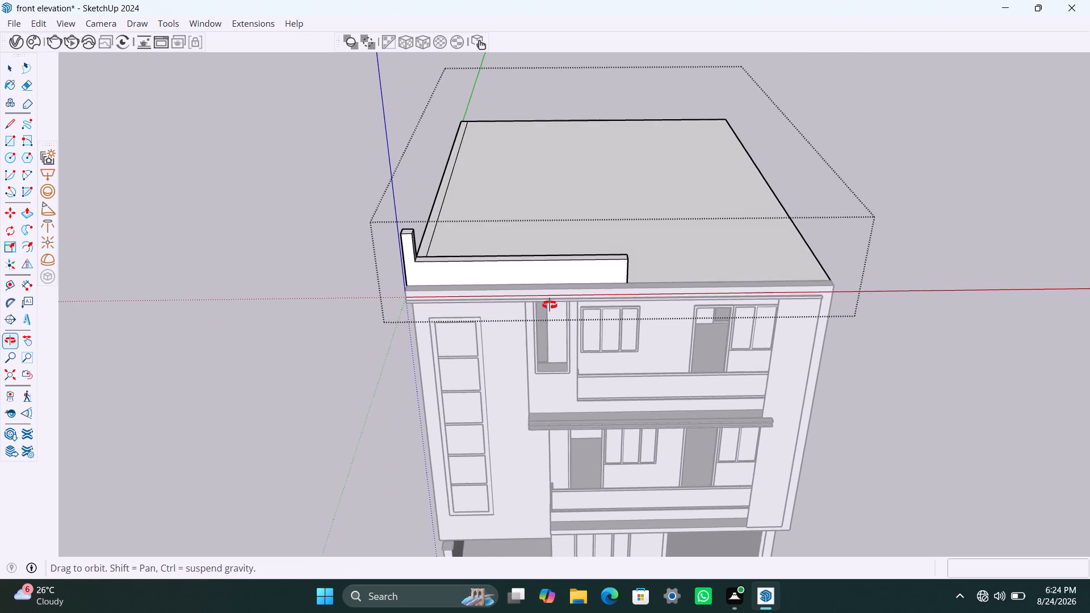
pyautogui.moveTo(550, 305); pyautogui.dragTo(574, 388, button='middle')
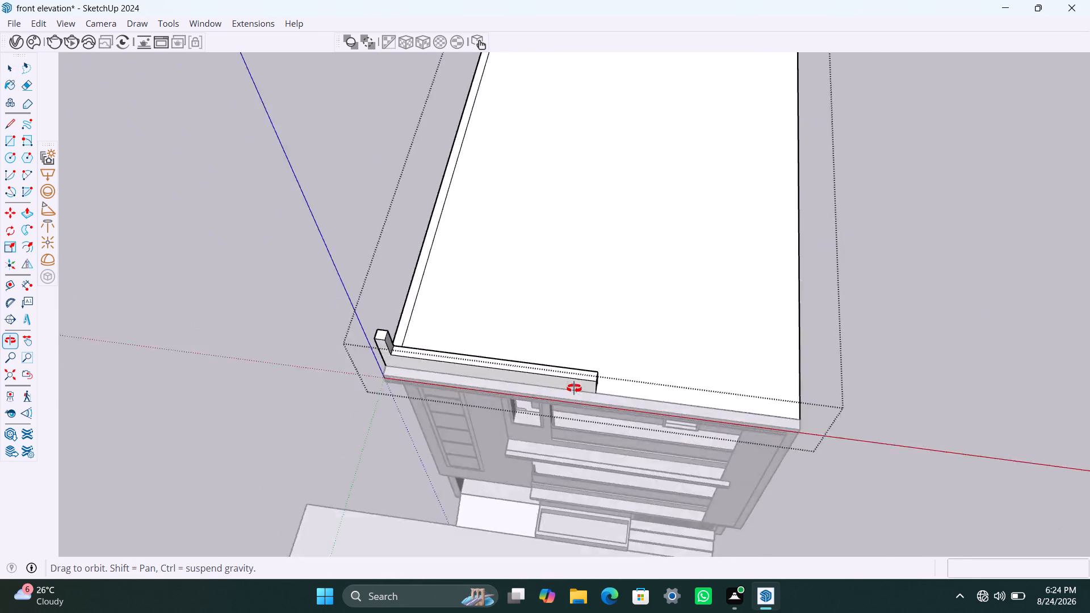
pyautogui.moveTo(574, 388); pyautogui.dragTo(556, 300, button='middle')
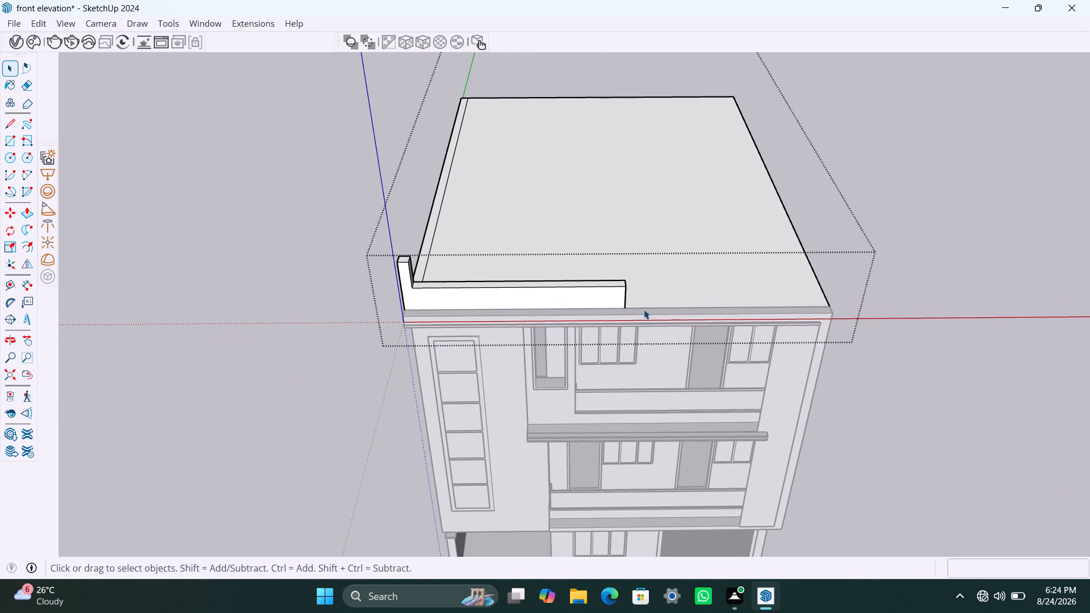
pyautogui.moveTo(714, 296); pyautogui.dragTo(552, 283, button='middle')
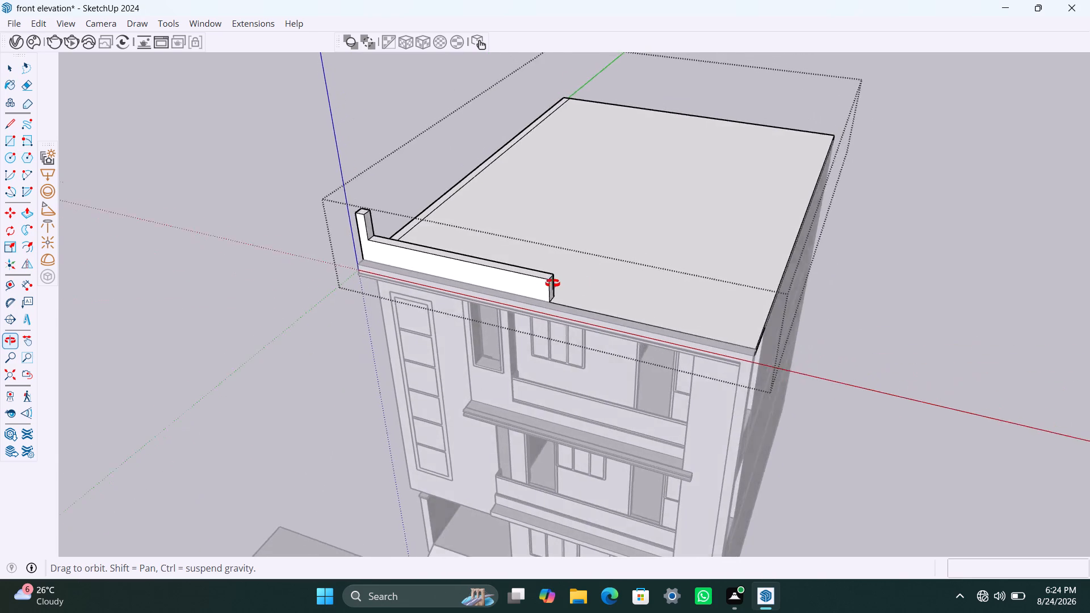
pyautogui.moveTo(552, 283); pyautogui.dragTo(634, 303, button='middle')
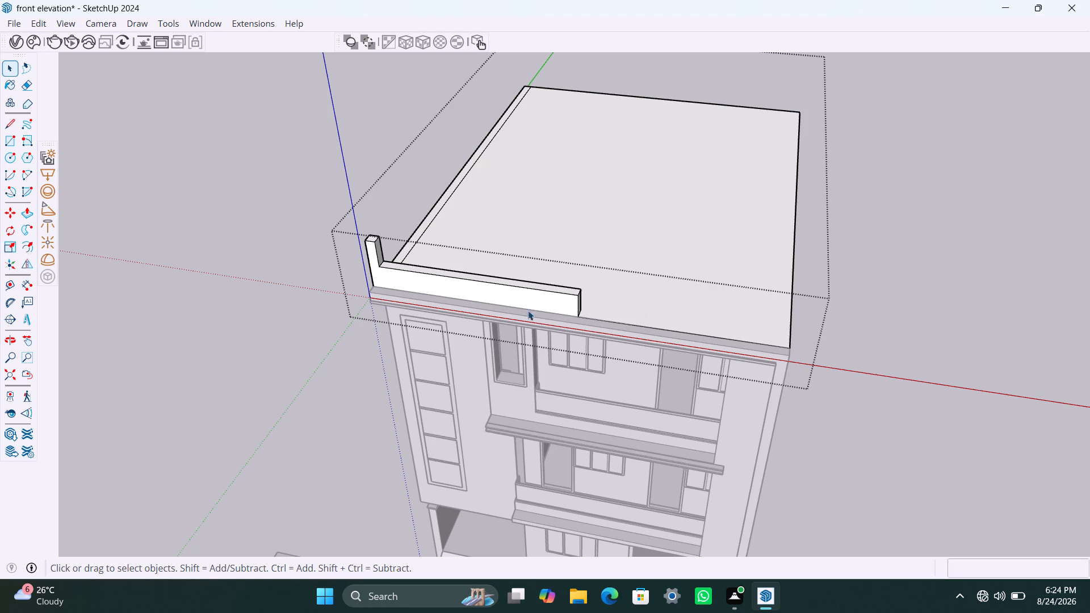
pyautogui.moveTo(540, 284); pyautogui.dragTo(608, 304, button='middle')
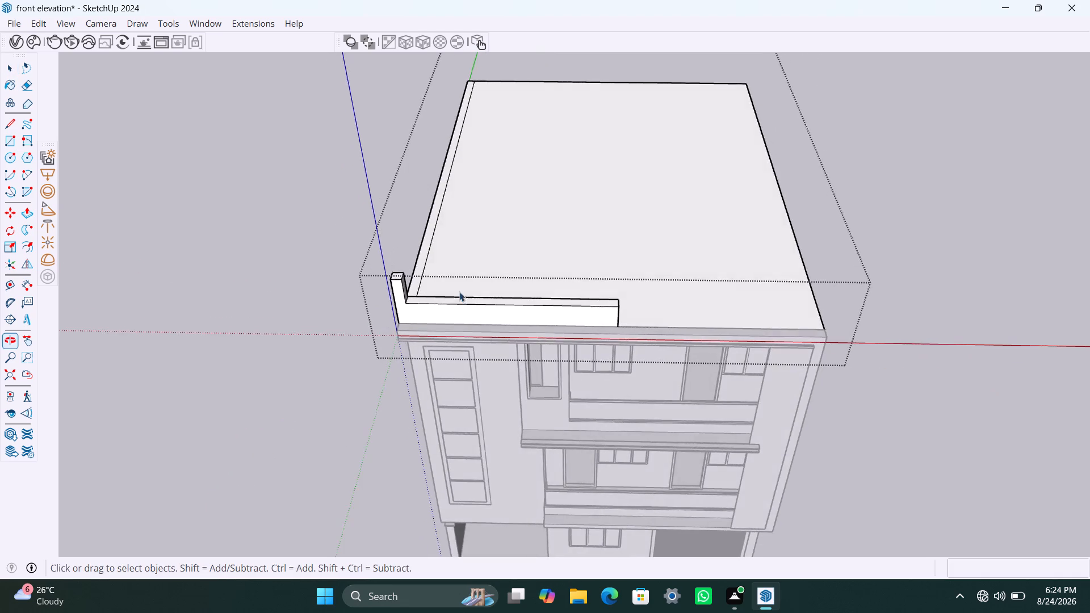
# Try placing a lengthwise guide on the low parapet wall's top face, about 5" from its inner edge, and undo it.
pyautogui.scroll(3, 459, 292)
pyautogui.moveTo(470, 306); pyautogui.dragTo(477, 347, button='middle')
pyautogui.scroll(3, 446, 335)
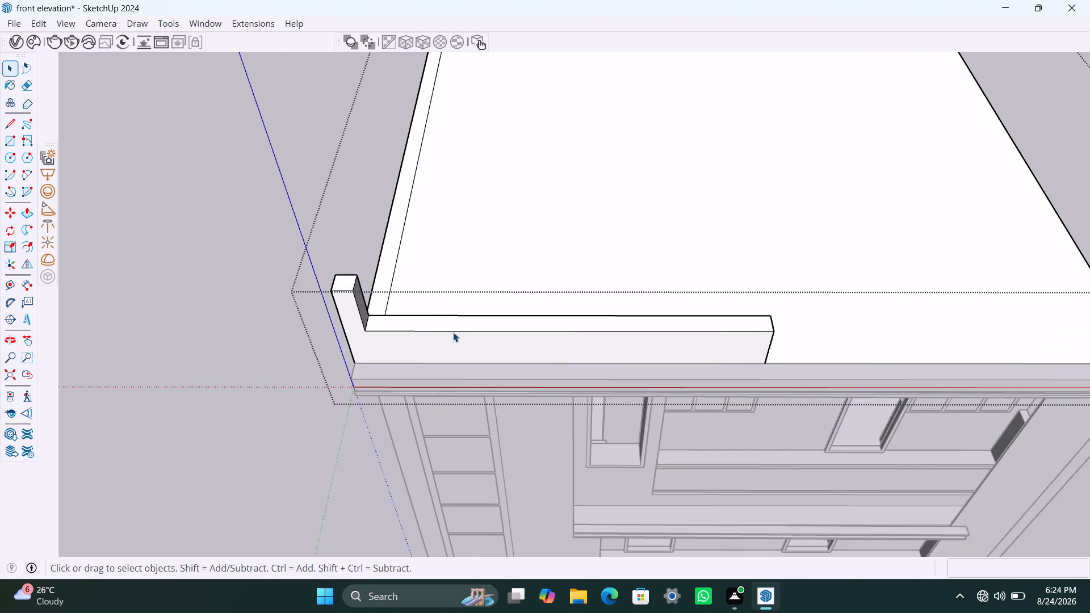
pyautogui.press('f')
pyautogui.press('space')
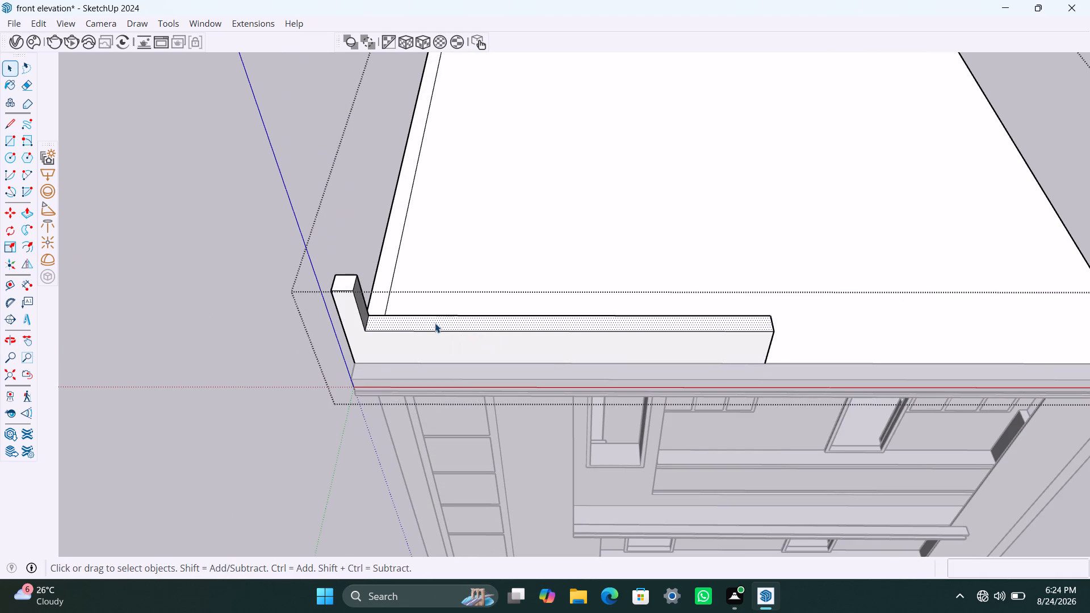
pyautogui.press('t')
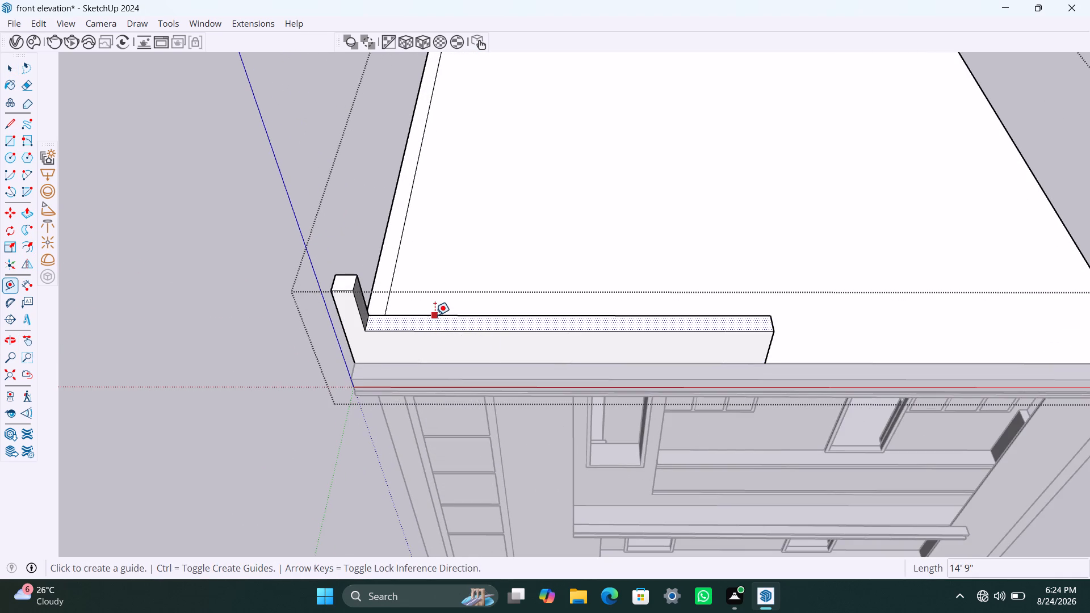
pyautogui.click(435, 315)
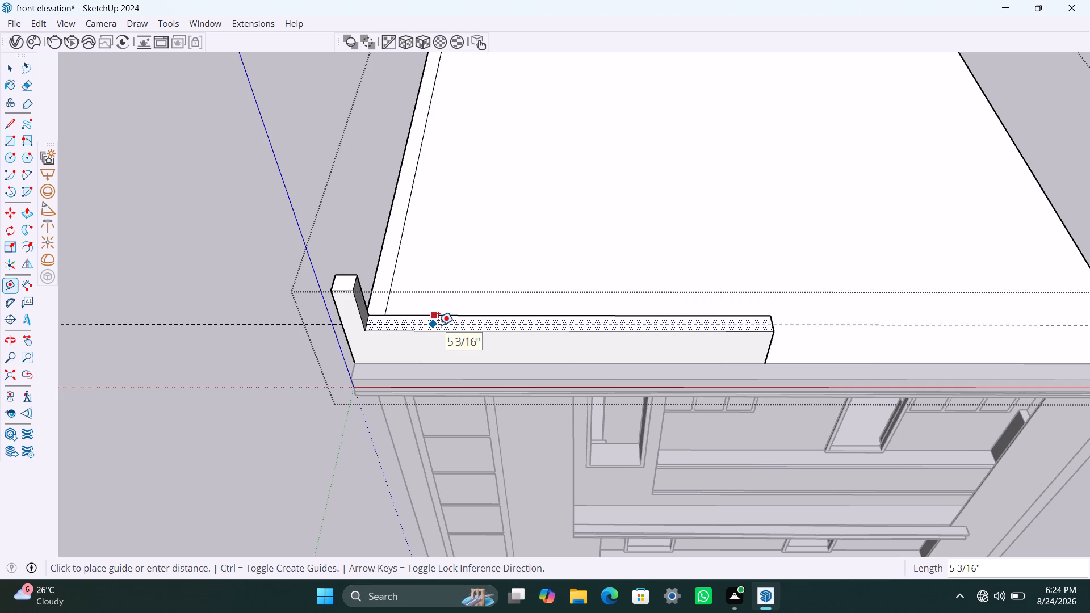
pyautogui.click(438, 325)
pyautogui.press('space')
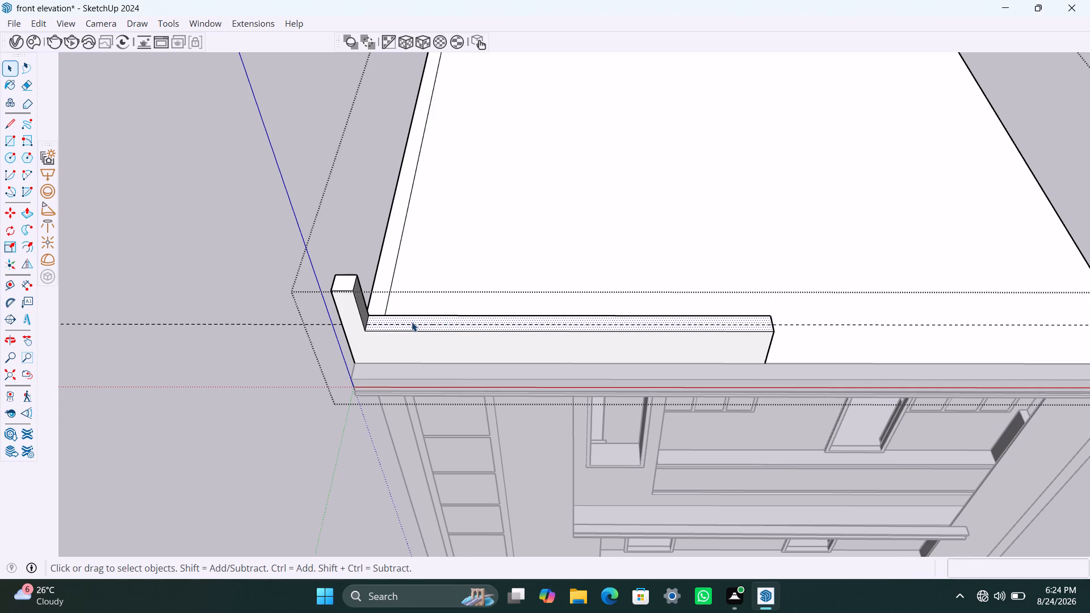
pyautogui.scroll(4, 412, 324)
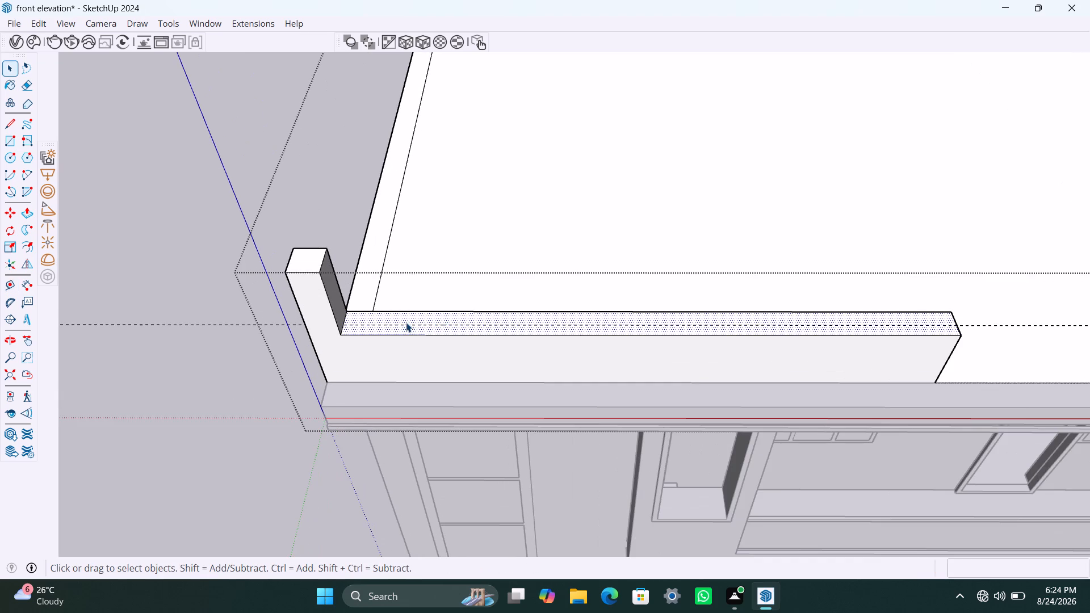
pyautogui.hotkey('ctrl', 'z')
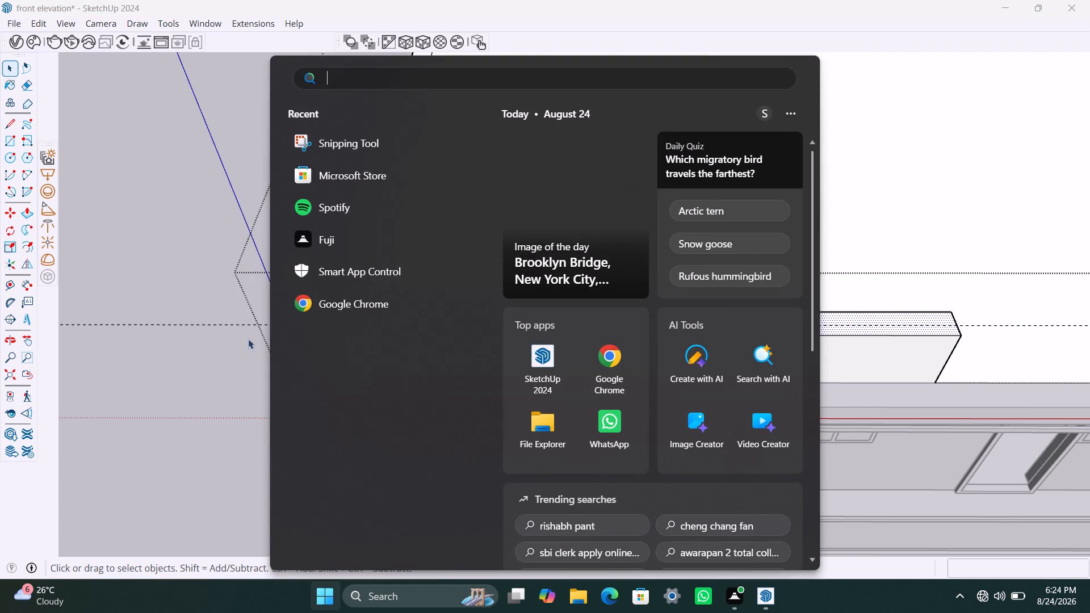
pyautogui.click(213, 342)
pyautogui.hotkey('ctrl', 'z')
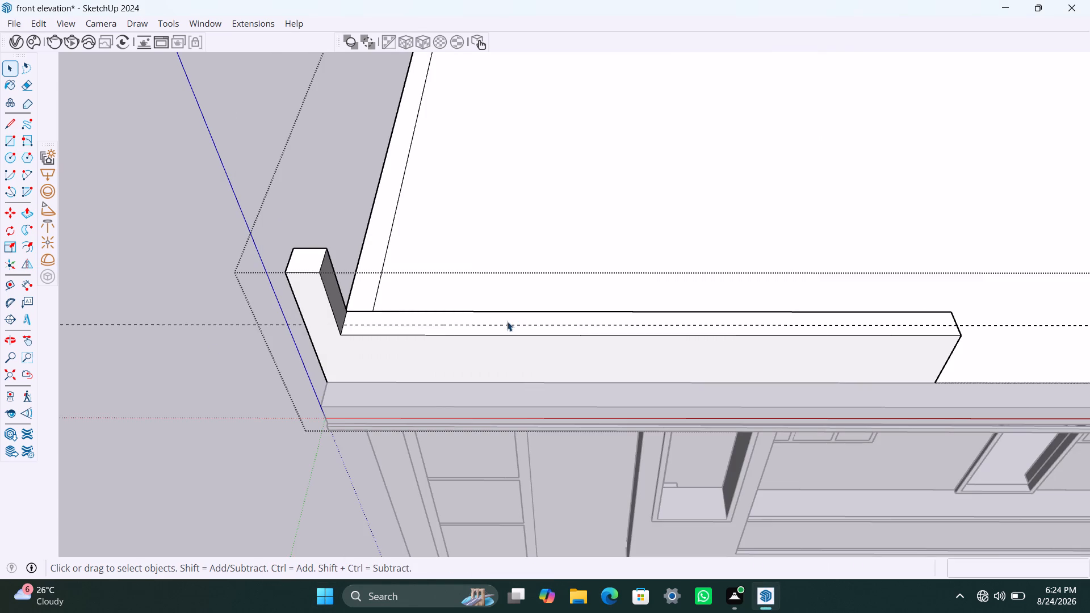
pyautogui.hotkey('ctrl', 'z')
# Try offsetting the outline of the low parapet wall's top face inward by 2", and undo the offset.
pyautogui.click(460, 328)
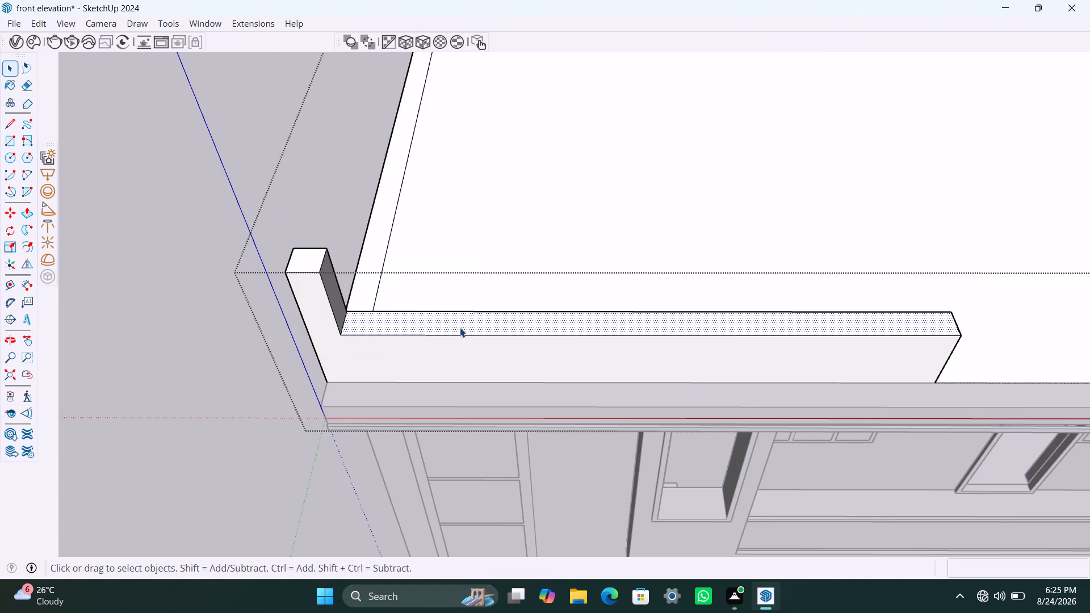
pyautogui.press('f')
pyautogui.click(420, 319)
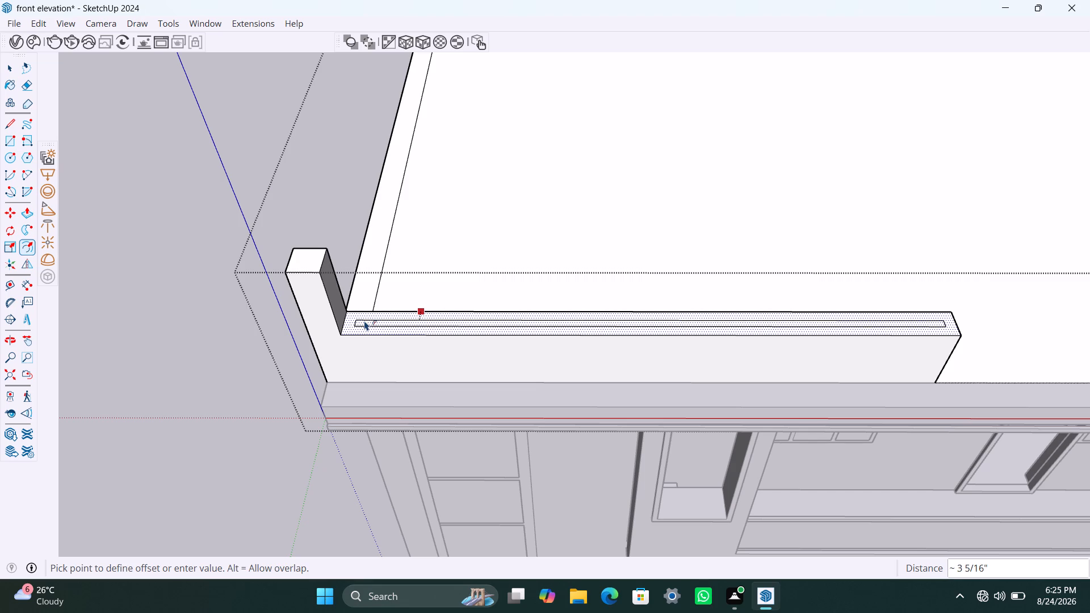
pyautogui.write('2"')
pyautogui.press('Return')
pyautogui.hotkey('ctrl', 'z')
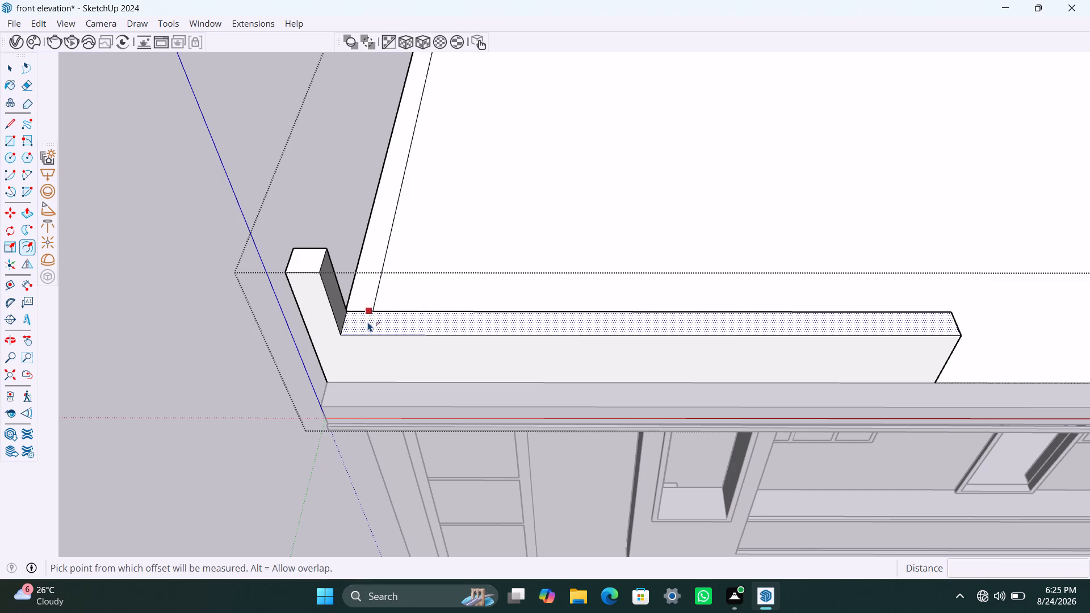
# Offset the outline of the low parapet wall's top face inward by about 4" to form a narrow central strip.
pyautogui.click(366, 321)
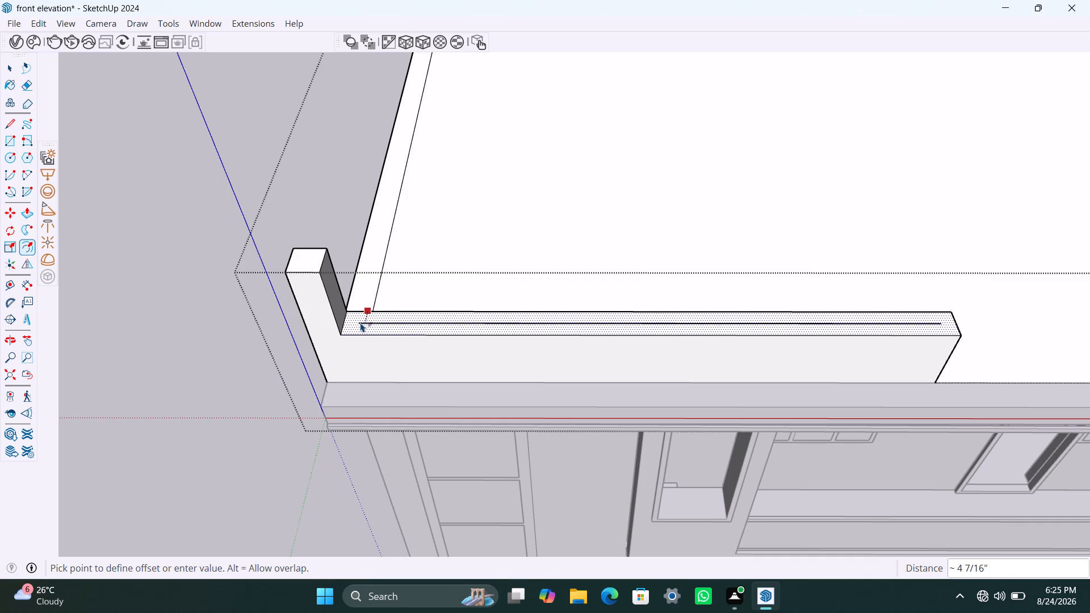
pyautogui.click(359, 322)
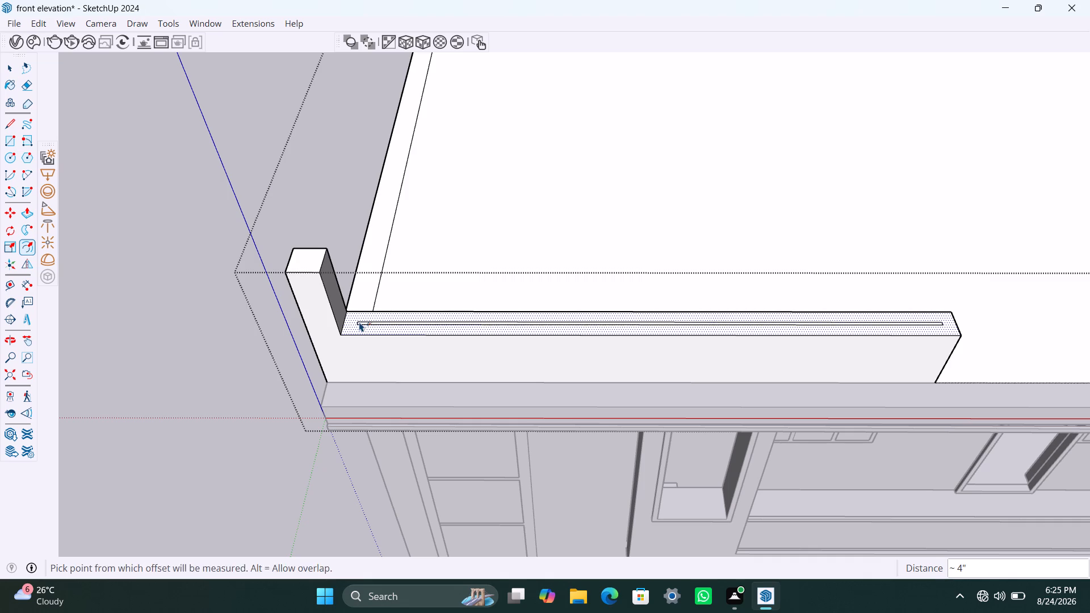
pyautogui.press('space')
# Move the strip's short edge nearest the corner post outward until it meets the post's inner face.
pyautogui.scroll(13, 359, 322)
pyautogui.click(357, 325)
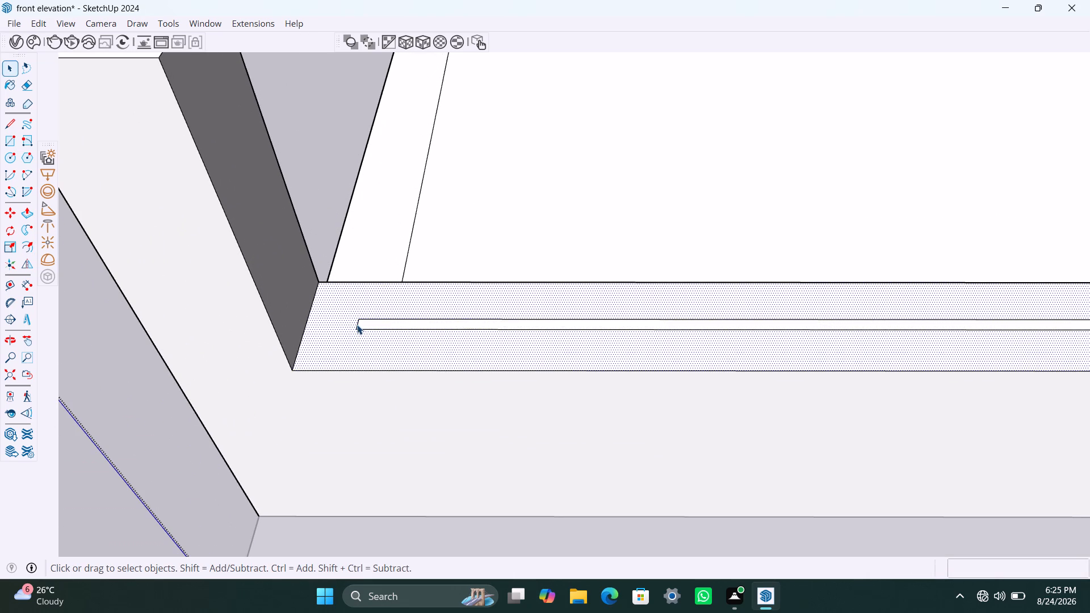
pyautogui.press('m')
pyautogui.click(358, 327)
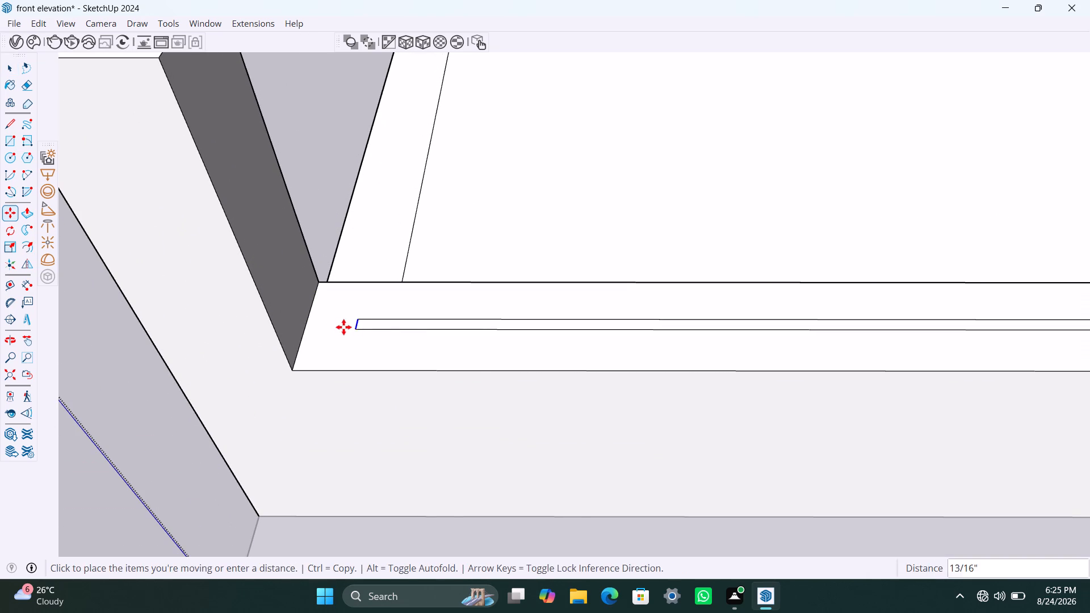
pyautogui.click(309, 322)
# Move the strip's other short edge about 4" outward to the free end of the low parapet wall.
pyautogui.scroll(-4, 420, 317)
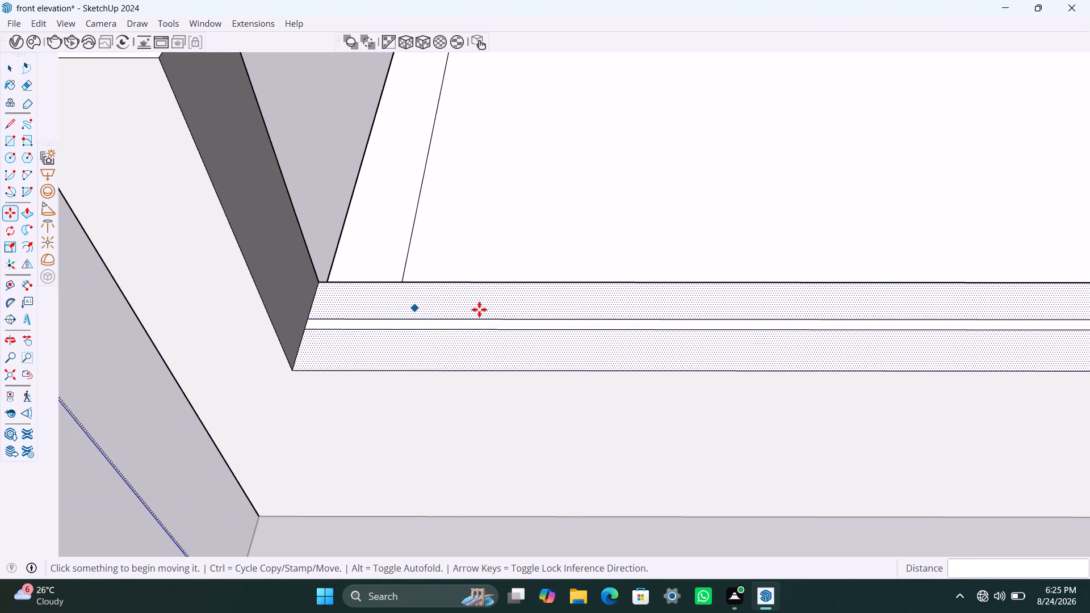
pyautogui.scroll(-20, 479, 309)
pyautogui.scroll(-1, 479, 309)
pyautogui.keyDown('shift'); pyautogui.moveTo(869, 326); pyautogui.dragTo(672, 340, button='middle'); pyautogui.keyUp('shift')
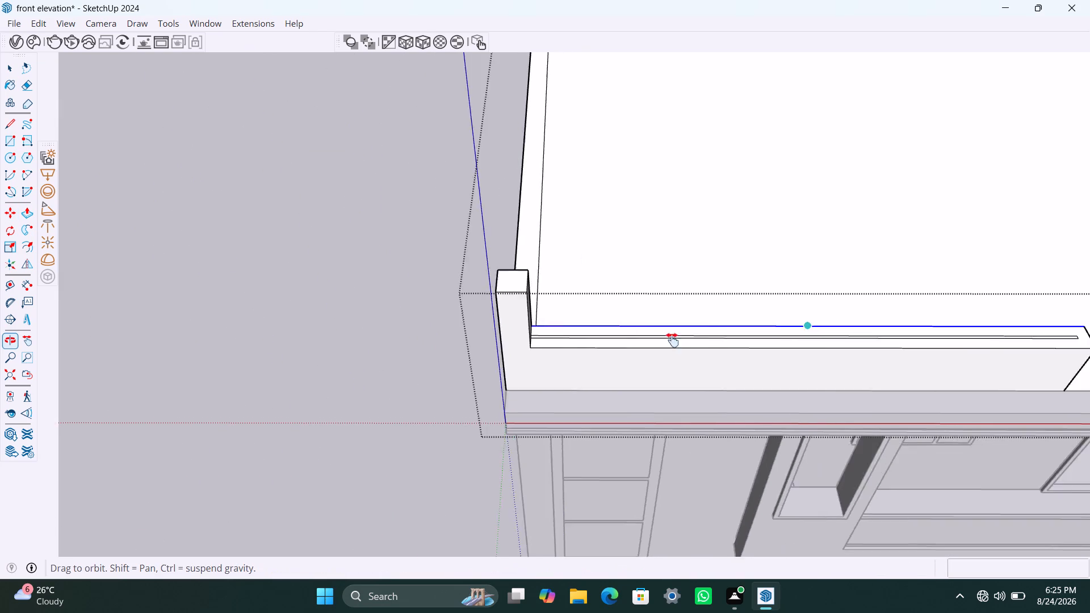
pyautogui.keyDown('shift'); pyautogui.moveTo(672, 340); pyautogui.dragTo(512, 333, button='middle'); pyautogui.keyUp('shift')
pyautogui.scroll(-1, 523, 335)
pyautogui.scroll(12, 730, 371)
pyautogui.scroll(4, 766, 324)
pyautogui.press('space')
pyautogui.click(757, 313)
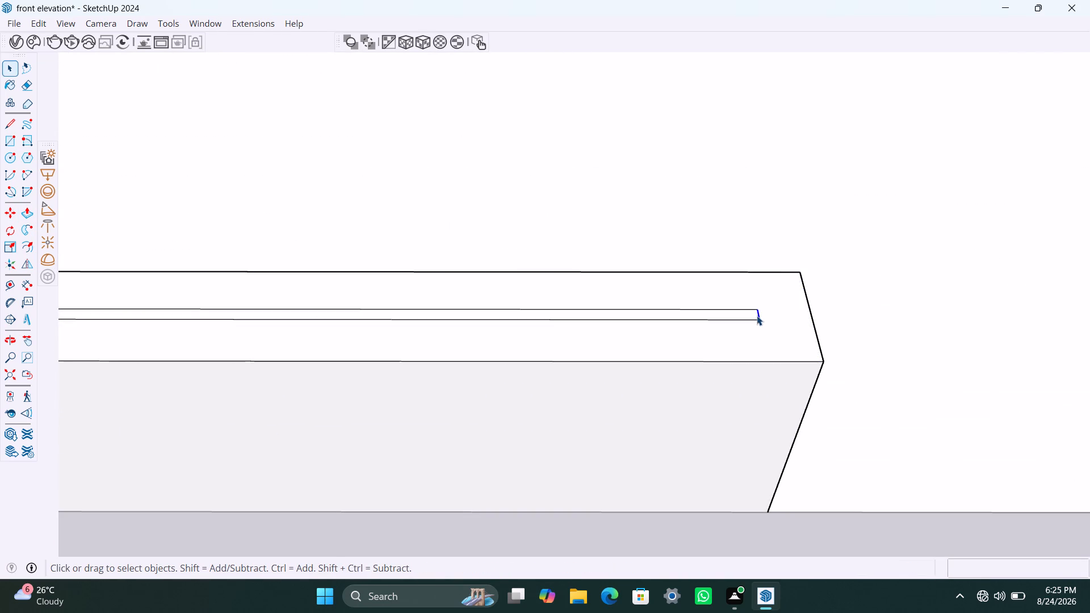
pyautogui.press('m')
pyautogui.click(757, 316)
pyautogui.click(811, 311)
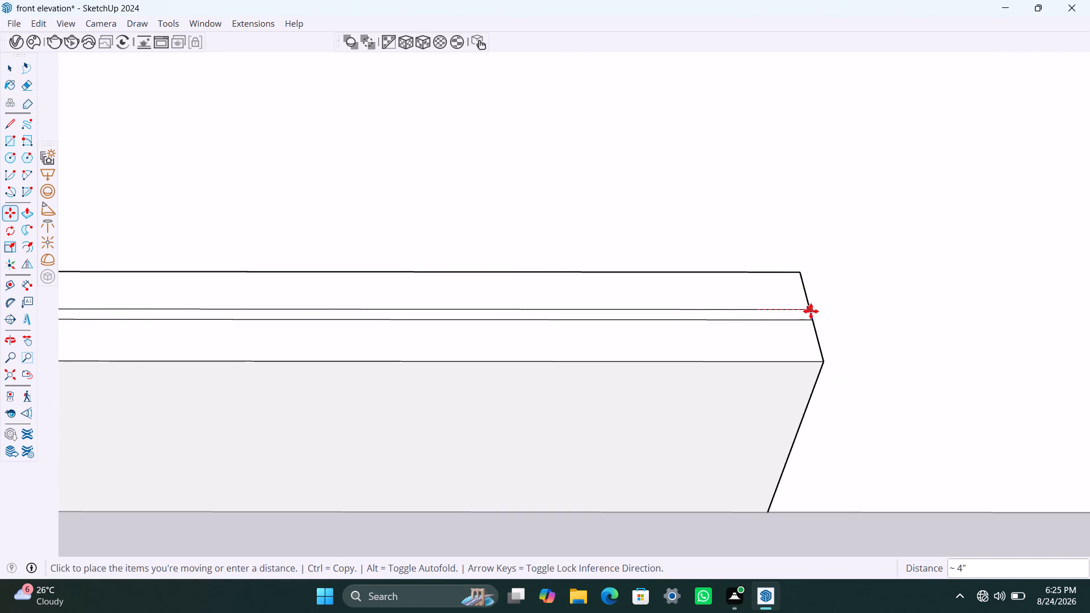
pyautogui.press('space')
# Group the narrow strip face on top of the low parapet wall together with its bounding edges.
pyautogui.scroll(-20, 661, 314)
pyautogui.scroll(-2, 661, 314)
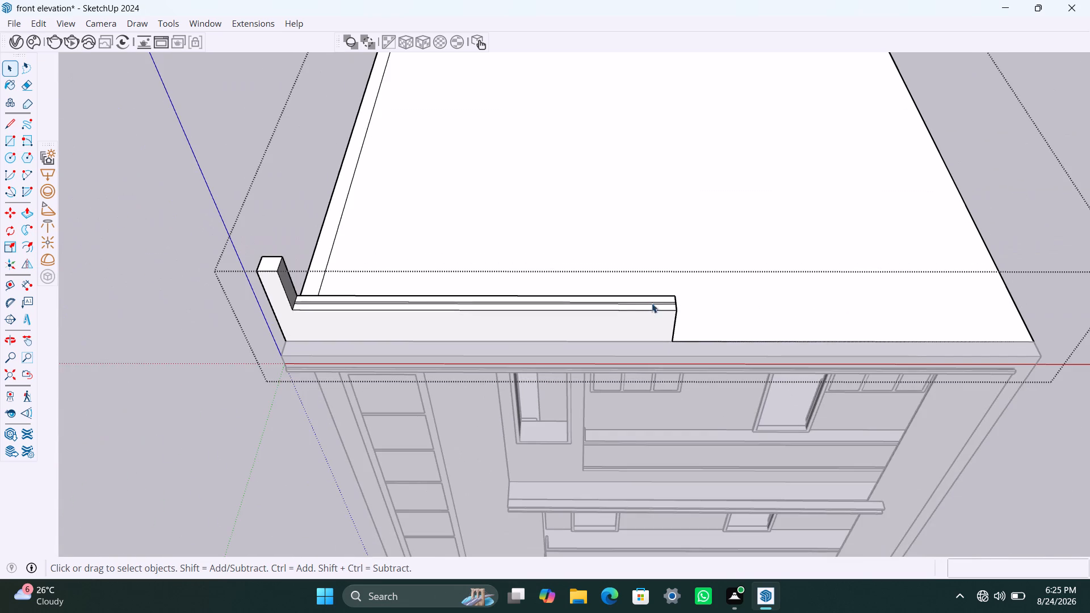
pyautogui.moveTo(656, 304); pyautogui.dragTo(744, 311, button='middle')
pyautogui.scroll(4, 617, 309)
pyautogui.moveTo(607, 306); pyautogui.dragTo(609, 380, button='middle')
pyautogui.scroll(9, 290, 332)
pyautogui.click(274, 337)
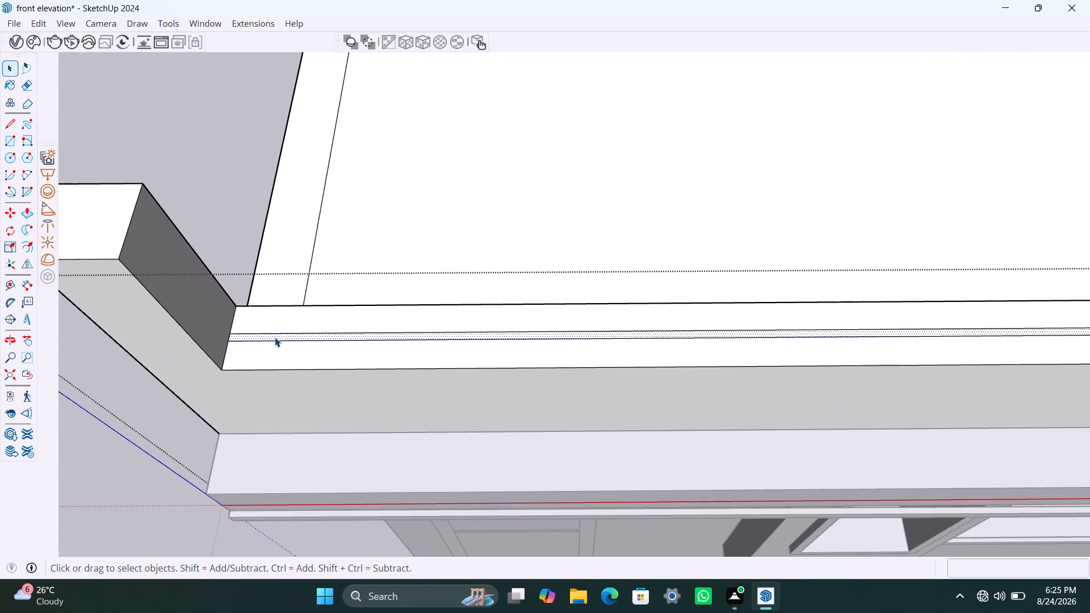
pyautogui.click(275, 337)
pyautogui.click(275, 337)
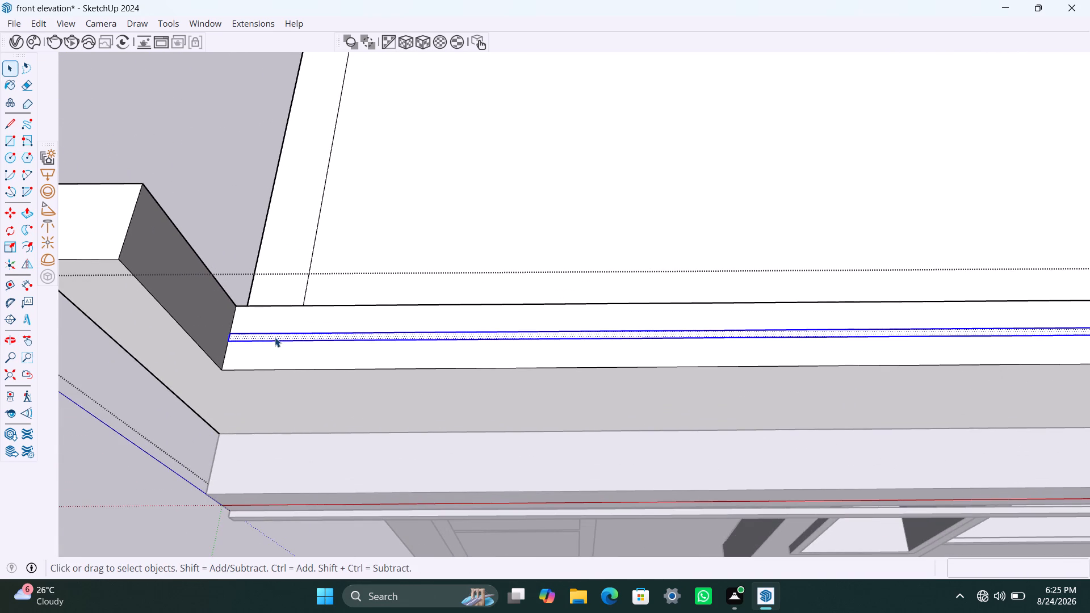
pyautogui.rightClick(275, 337)
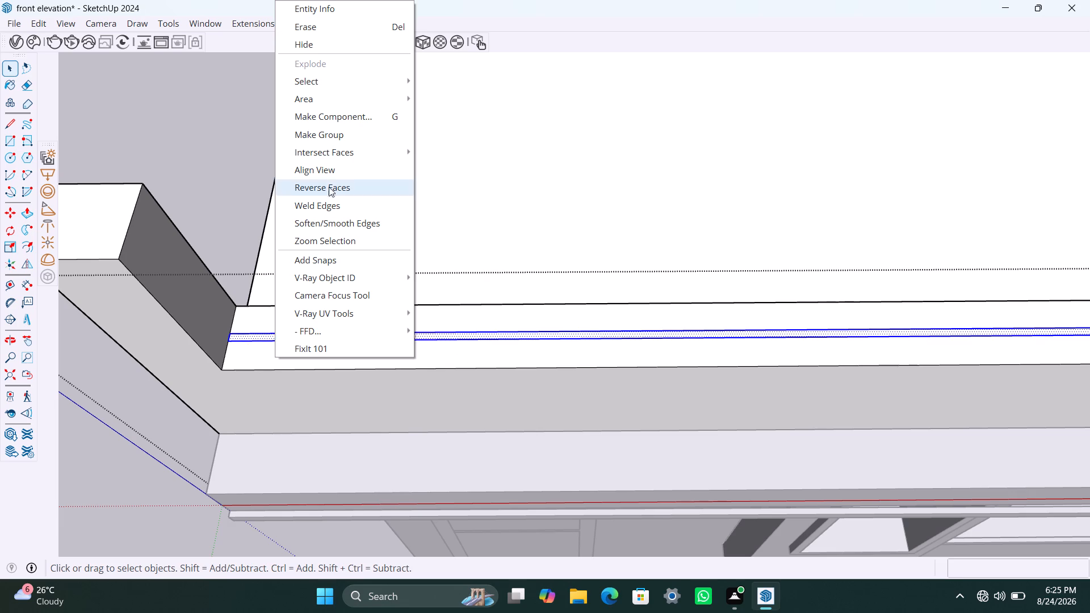
pyautogui.click(338, 140)
# Push/Pull the strip face inside its group up 2" to form a thin rail along the low wall's top.
pyautogui.click(271, 338)
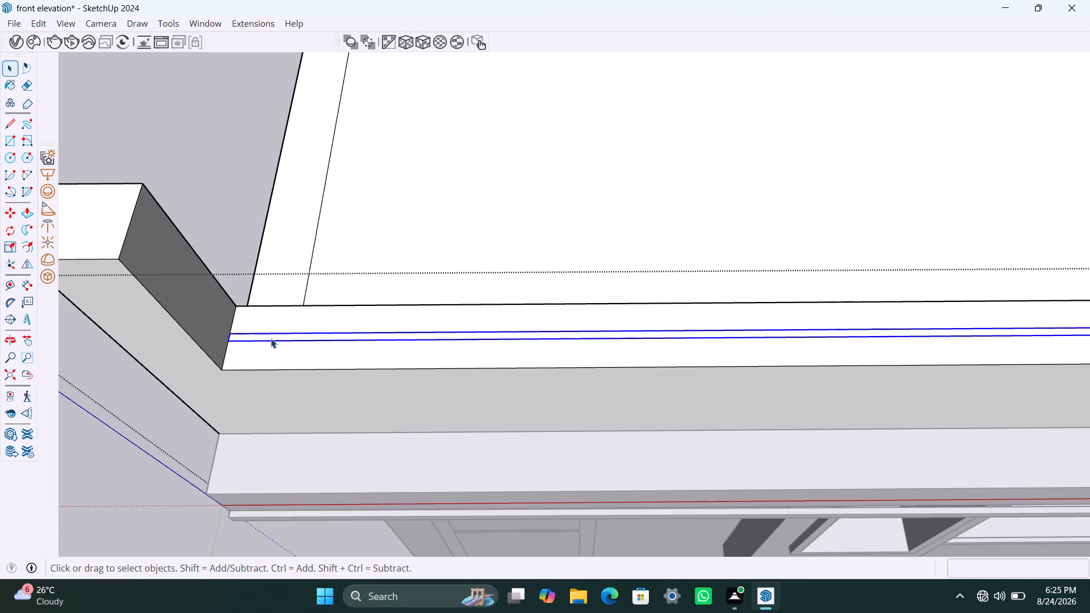
pyautogui.doubleClick(271, 338)
pyautogui.press('p')
pyautogui.click(277, 337)
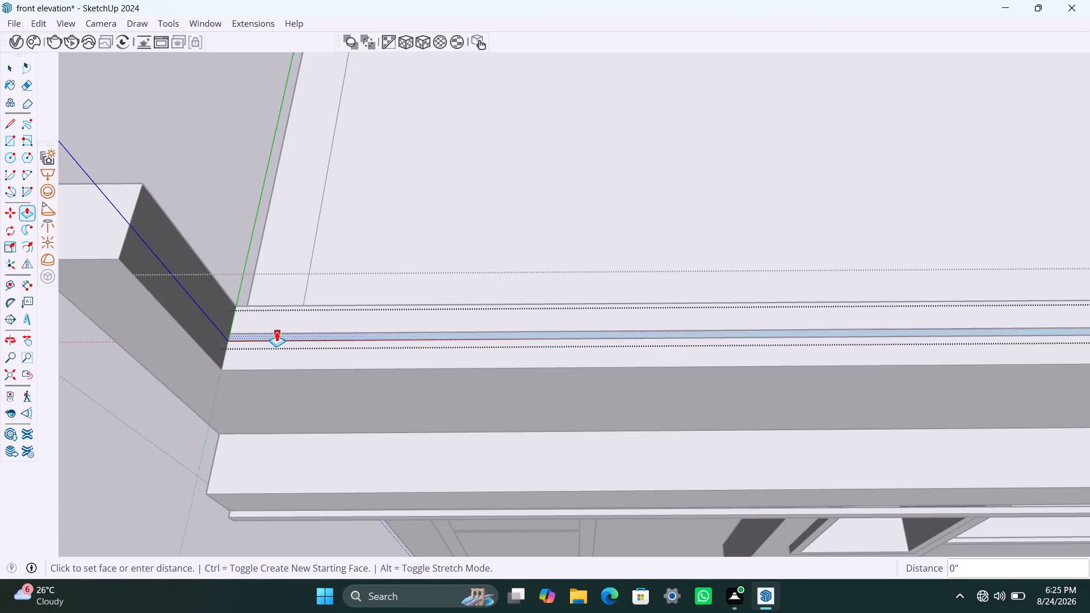
pyautogui.write('2"')
pyautogui.press('Return')
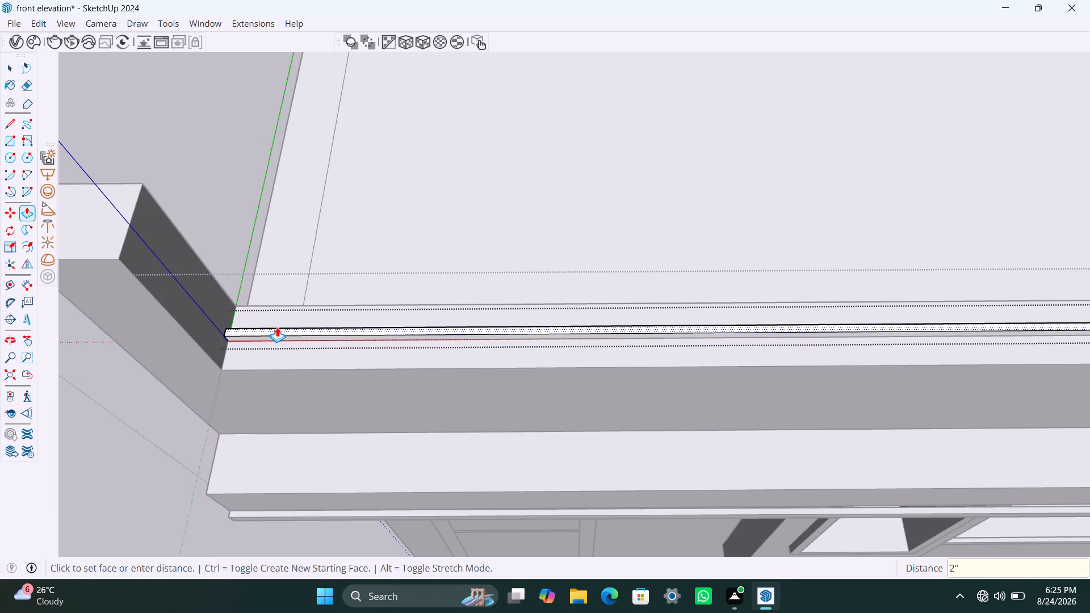
pyautogui.press('space')
pyautogui.click(241, 183)
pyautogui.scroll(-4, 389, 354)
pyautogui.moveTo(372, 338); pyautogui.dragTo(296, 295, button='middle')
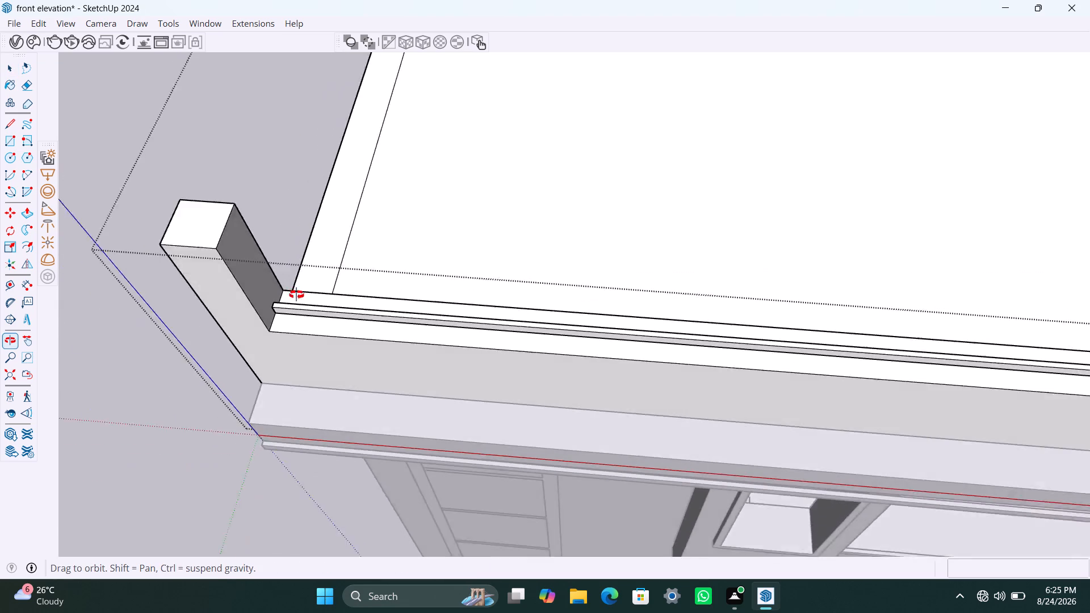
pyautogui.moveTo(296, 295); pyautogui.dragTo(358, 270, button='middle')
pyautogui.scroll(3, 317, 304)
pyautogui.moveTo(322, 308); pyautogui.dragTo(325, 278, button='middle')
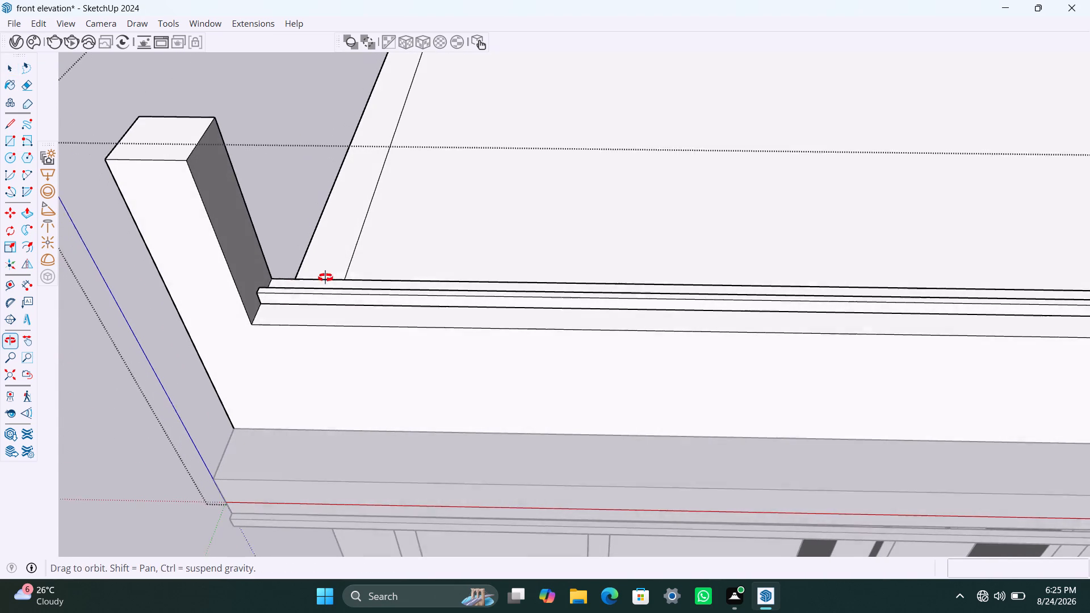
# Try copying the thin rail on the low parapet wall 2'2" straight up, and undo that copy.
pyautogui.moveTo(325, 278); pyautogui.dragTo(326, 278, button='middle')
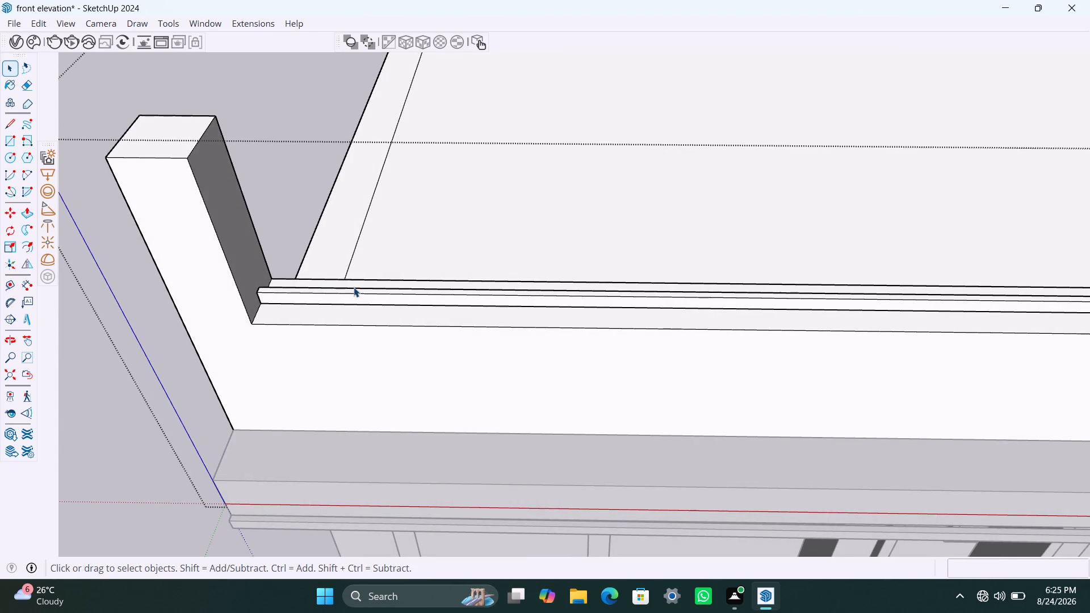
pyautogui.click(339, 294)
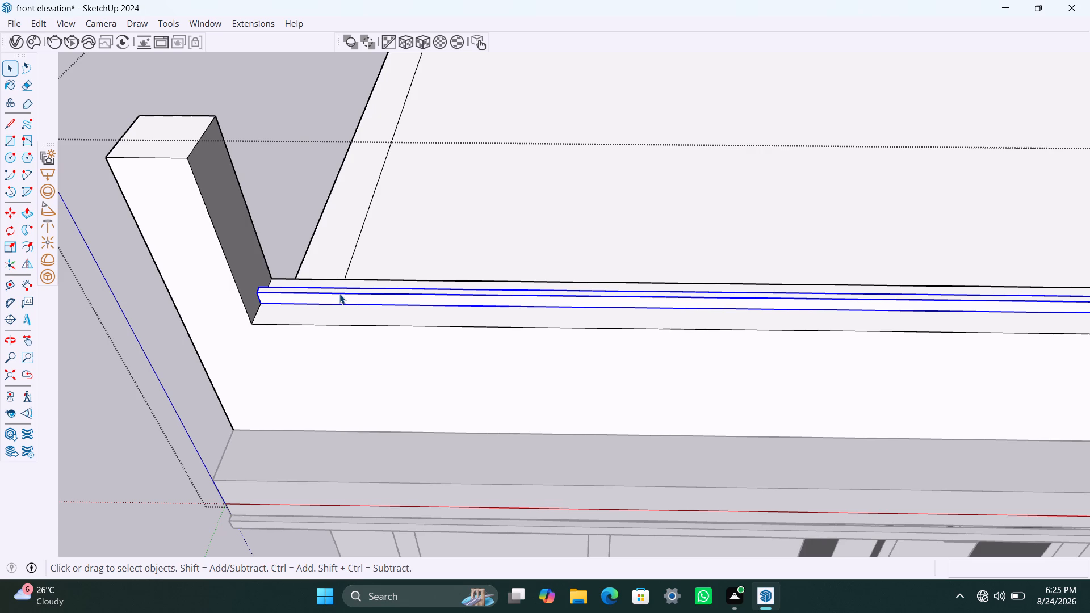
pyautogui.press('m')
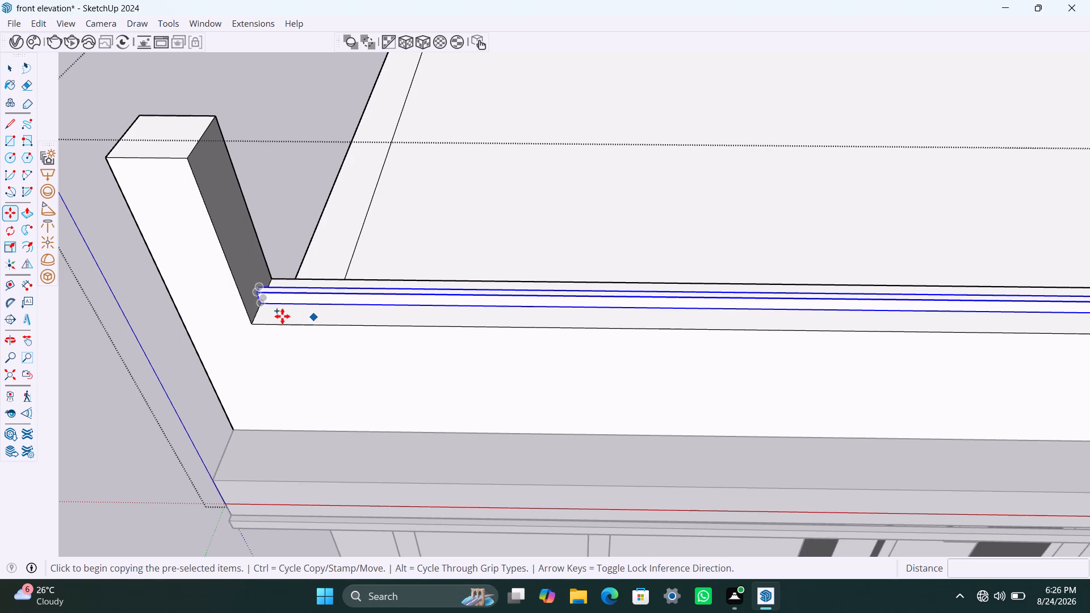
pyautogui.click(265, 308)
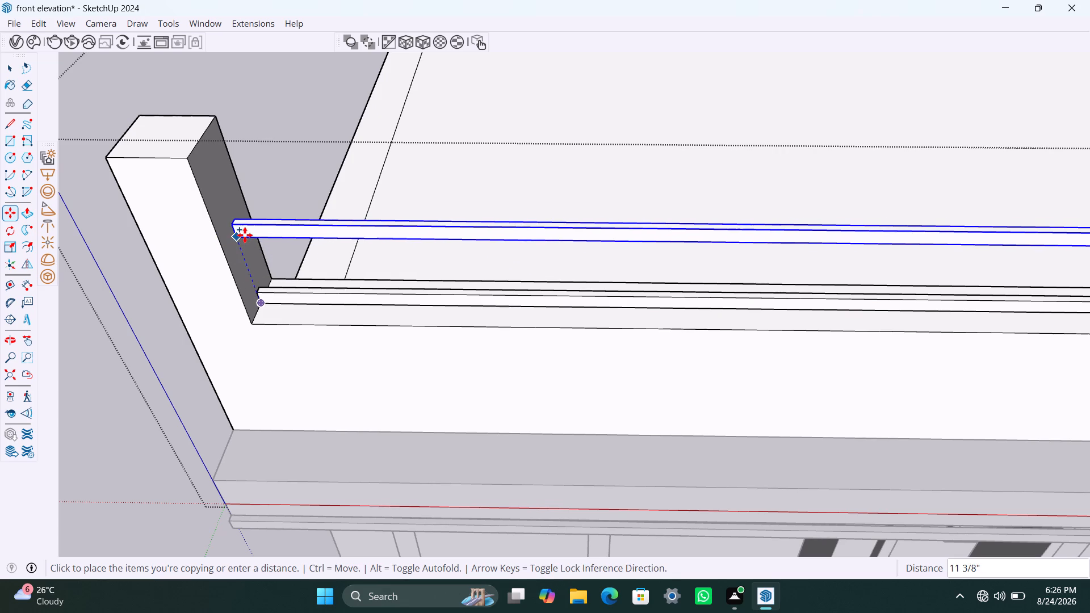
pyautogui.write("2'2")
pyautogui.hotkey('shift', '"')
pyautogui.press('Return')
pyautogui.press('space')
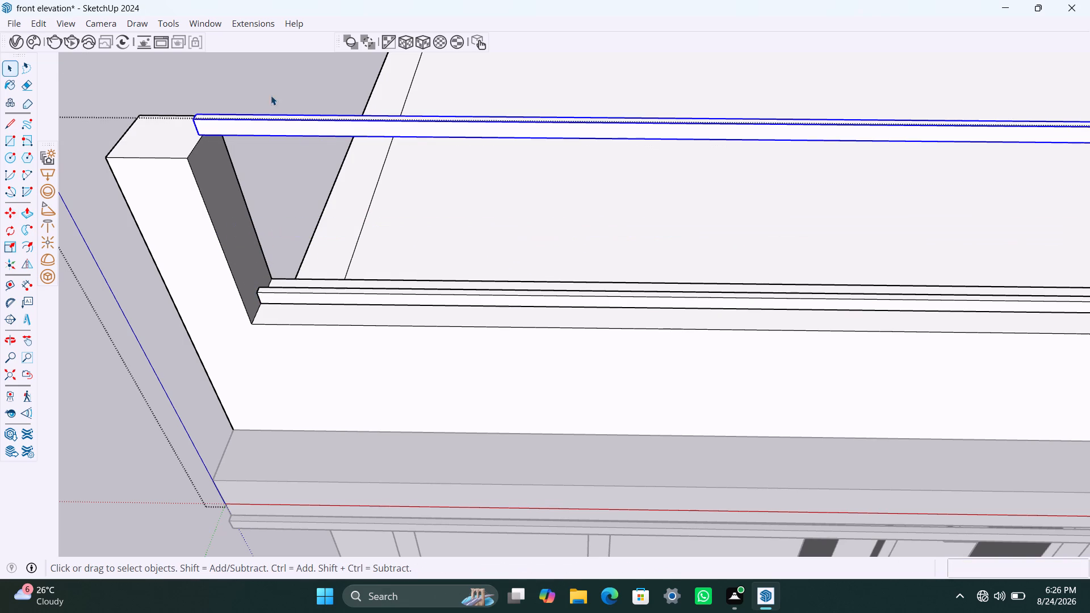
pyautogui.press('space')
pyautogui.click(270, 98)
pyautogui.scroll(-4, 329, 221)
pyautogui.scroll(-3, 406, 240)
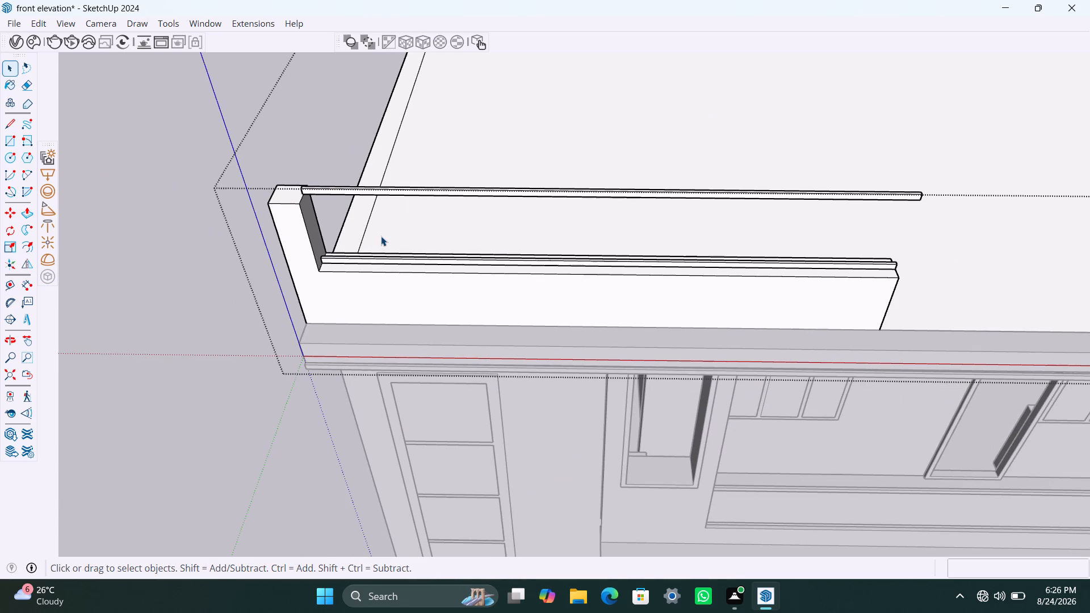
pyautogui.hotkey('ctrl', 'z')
# Copy the thin rail on the low parapet wall 2'2" straight up to form an upper handrail.
pyautogui.click(383, 259)
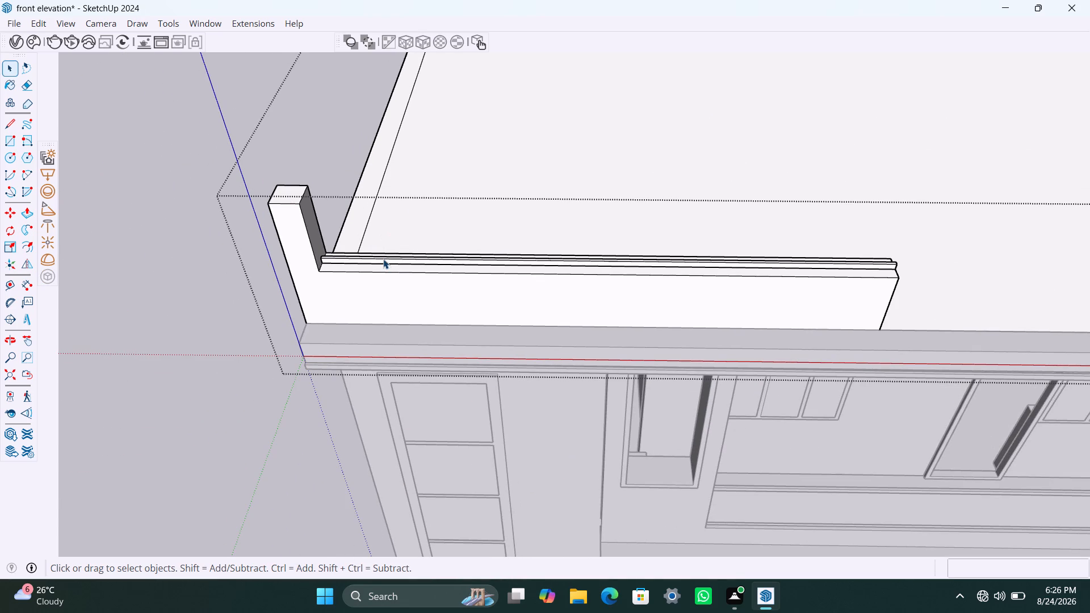
pyautogui.press('m')
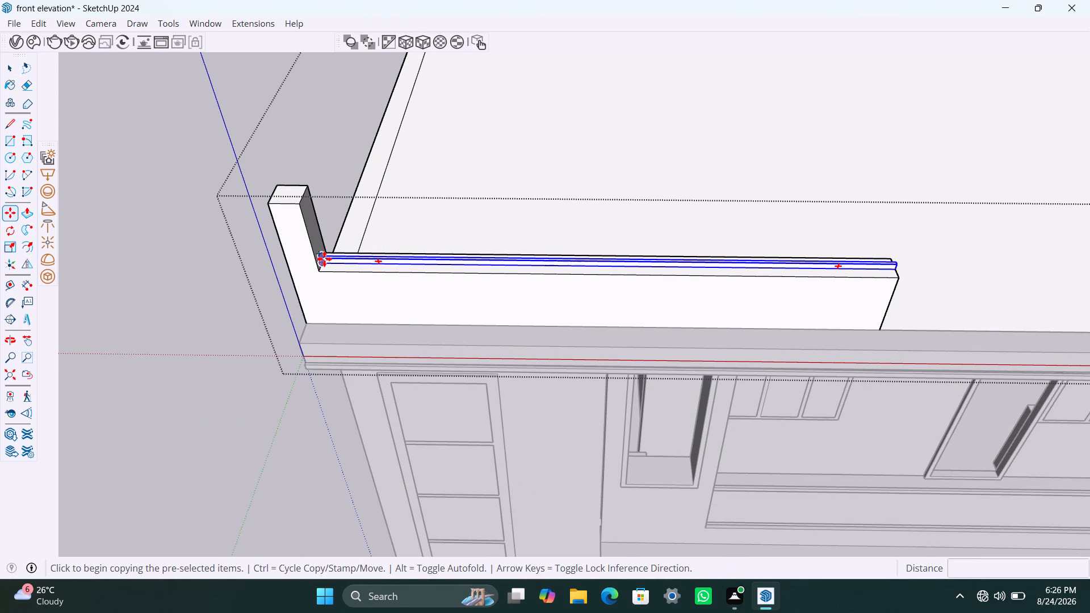
pyautogui.click(324, 269)
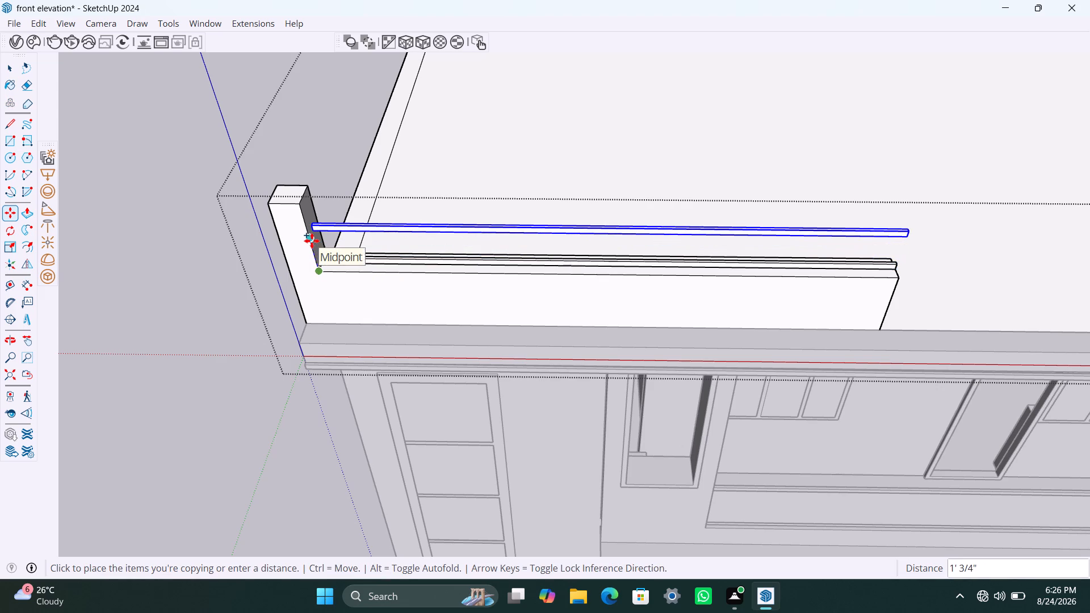
pyautogui.write('2\'2"')
pyautogui.press('Return')
pyautogui.press('space')
# Push/Pull the corner post's top face up to the level of the upper rail's top.
pyautogui.click(292, 198)
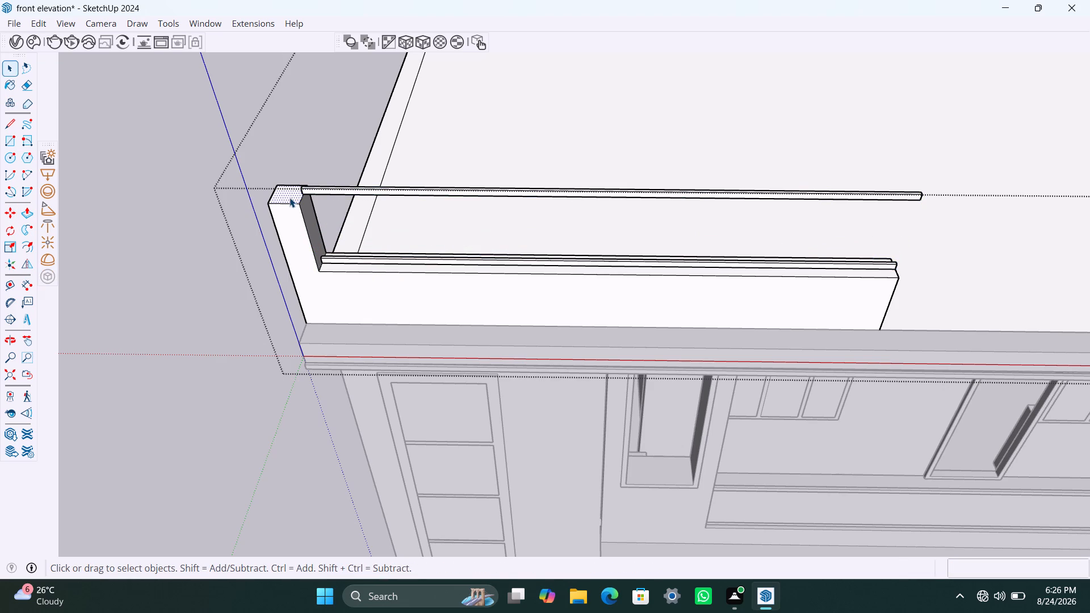
pyautogui.press('p')
pyautogui.click(290, 198)
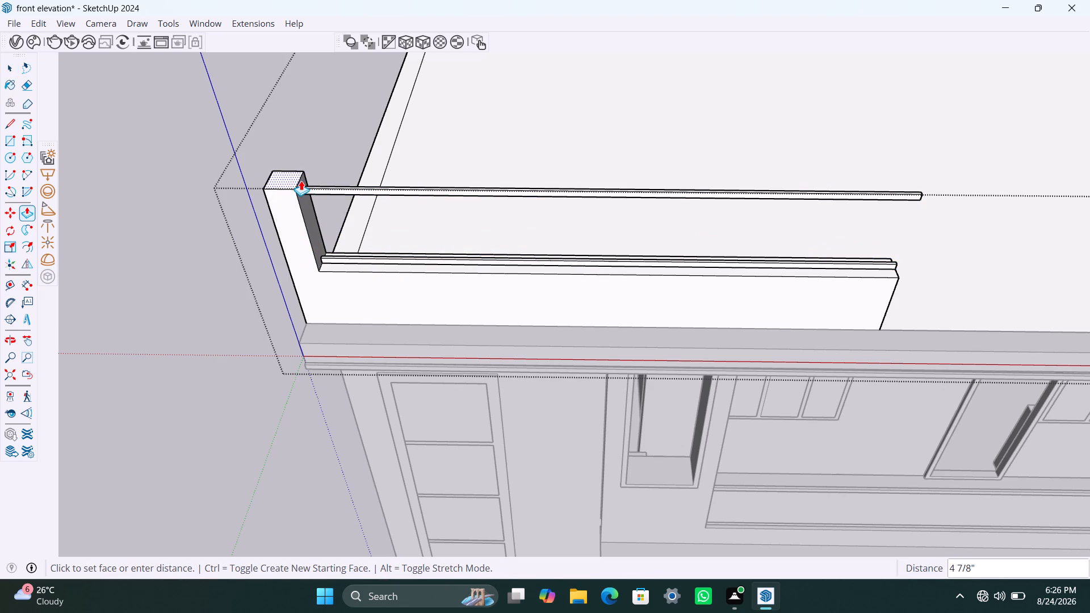
pyautogui.click(312, 184)
pyautogui.press('space')
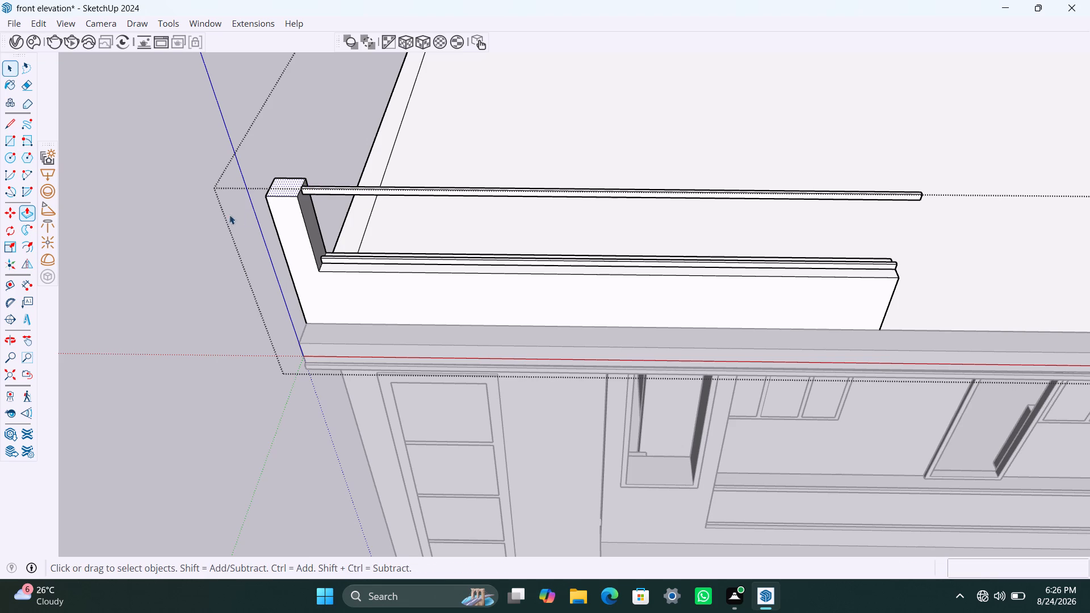
pyautogui.click(222, 222)
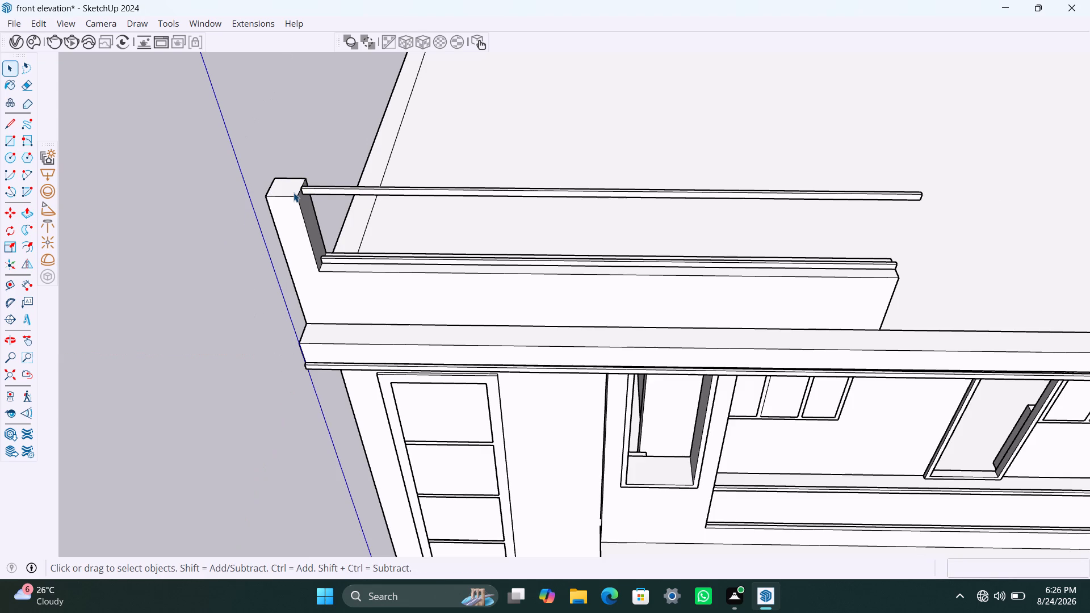
# Push/Pull the corner post's top face up by about another 4 1/4" so it stands above the upper rail.
pyautogui.click(287, 187)
pyautogui.tripleClick(286, 188)
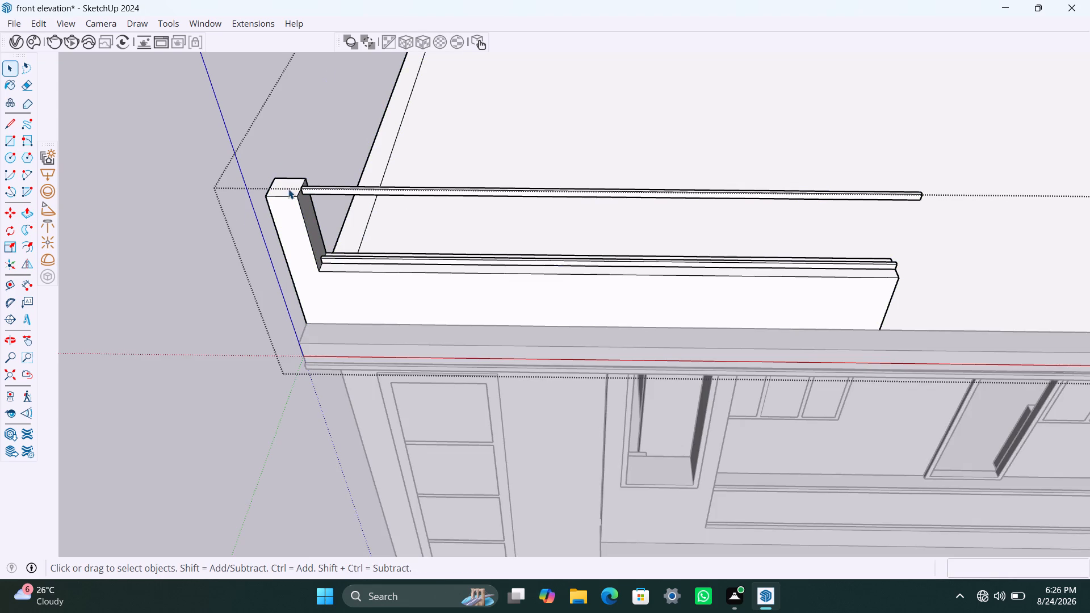
pyautogui.click(288, 189)
pyautogui.click(288, 189)
pyautogui.click(282, 189)
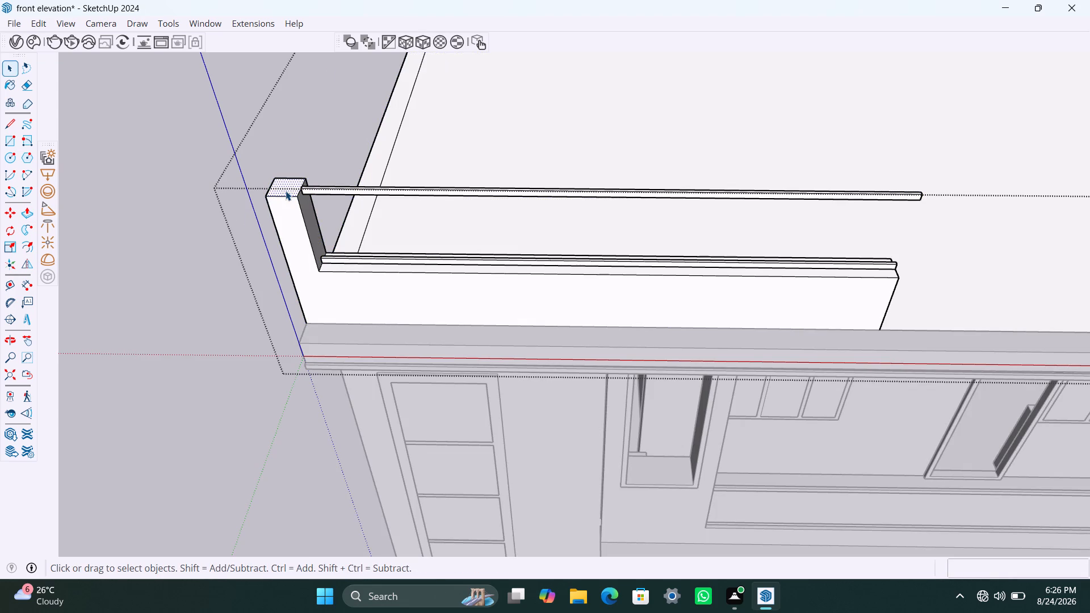
pyautogui.press('p')
pyautogui.click(286, 191)
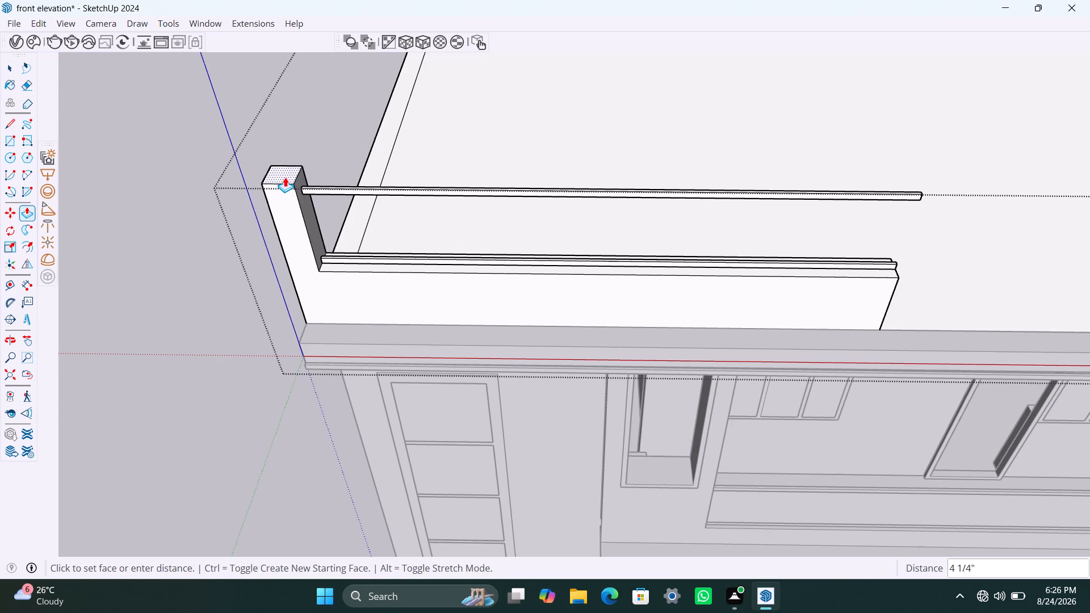
pyautogui.click(285, 177)
pyautogui.press('space')
pyautogui.click(317, 142)
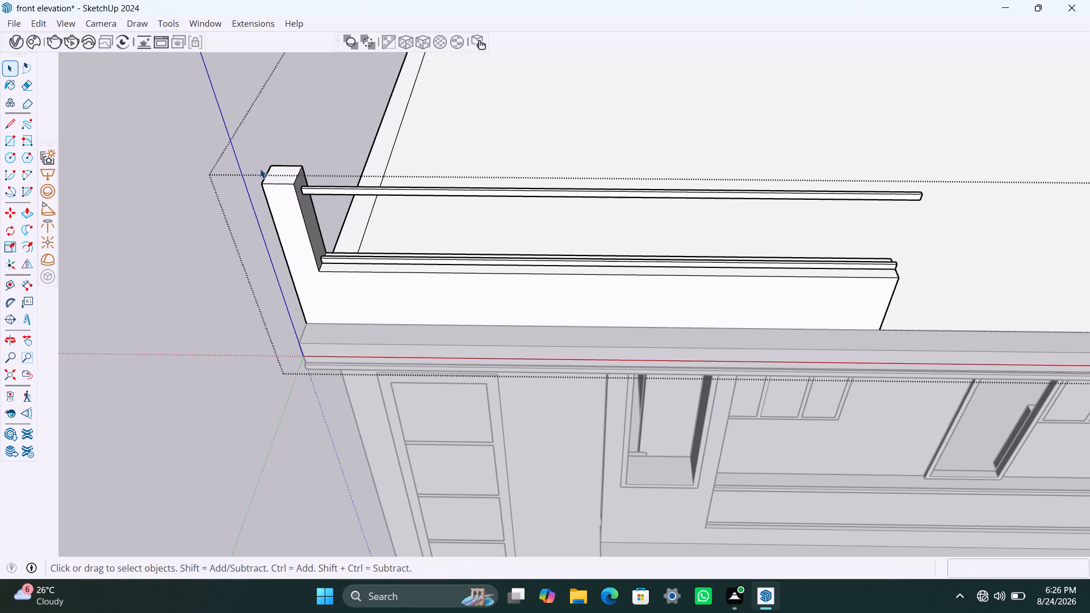
# Draw a rectangle covering the corner post's top and group that face with its bounding edges.
pyautogui.press('r')
pyautogui.click(270, 165)
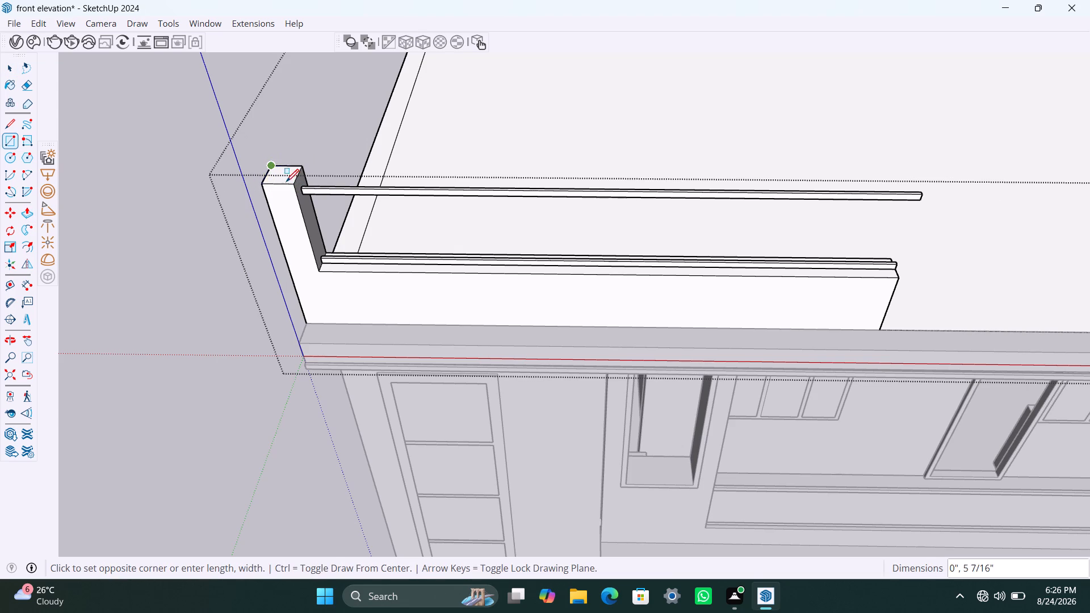
pyautogui.click(291, 184)
pyautogui.press('space')
pyautogui.doubleClick(285, 176)
pyautogui.rightClick(285, 176)
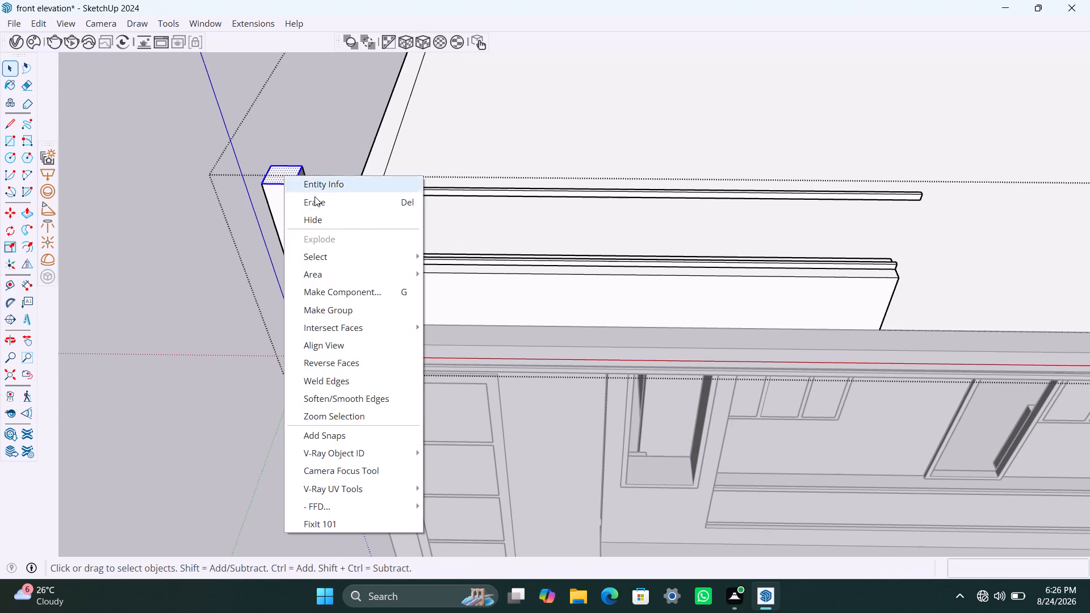
pyautogui.click(347, 306)
# Push/Pull the grouped face on the corner post up 1" twice to form a post cap.
pyautogui.click(280, 169)
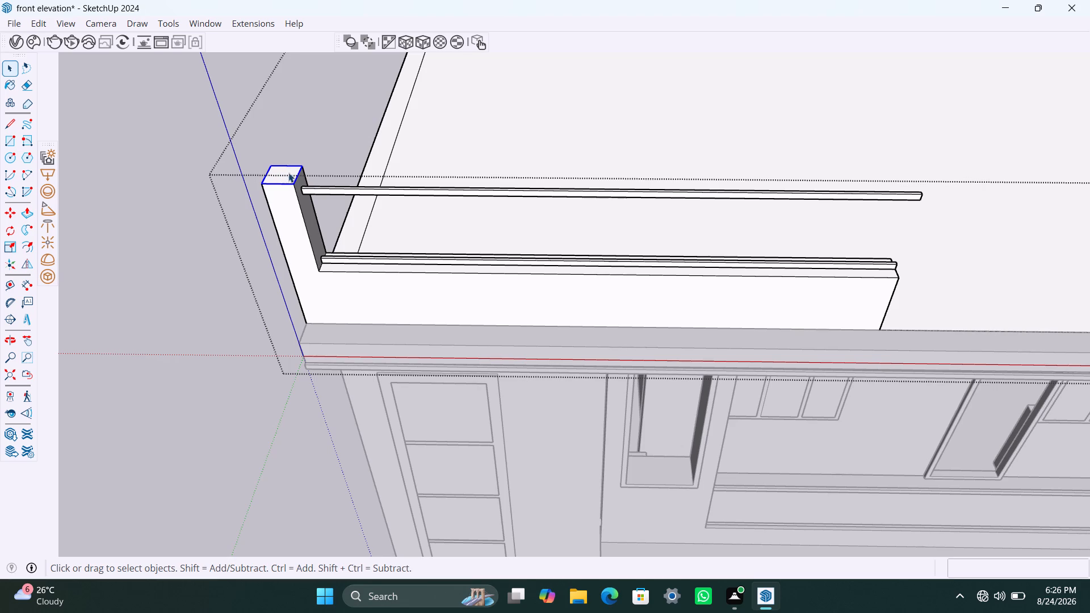
pyautogui.tripleClick(288, 173)
pyautogui.press('p')
pyautogui.click(290, 175)
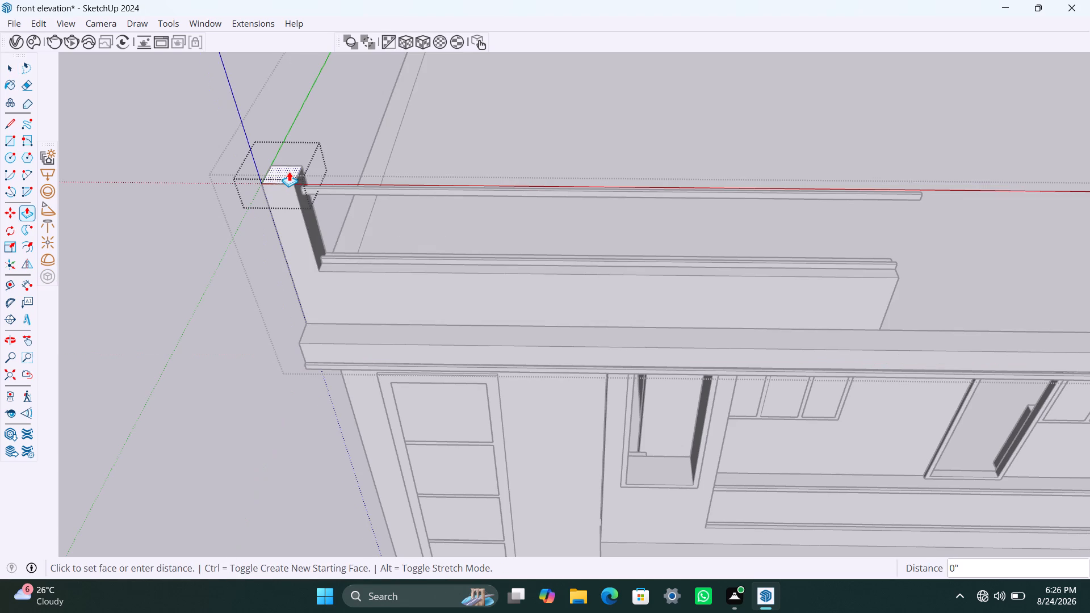
pyautogui.write('1"')
pyautogui.press('Return')
pyautogui.click(286, 167)
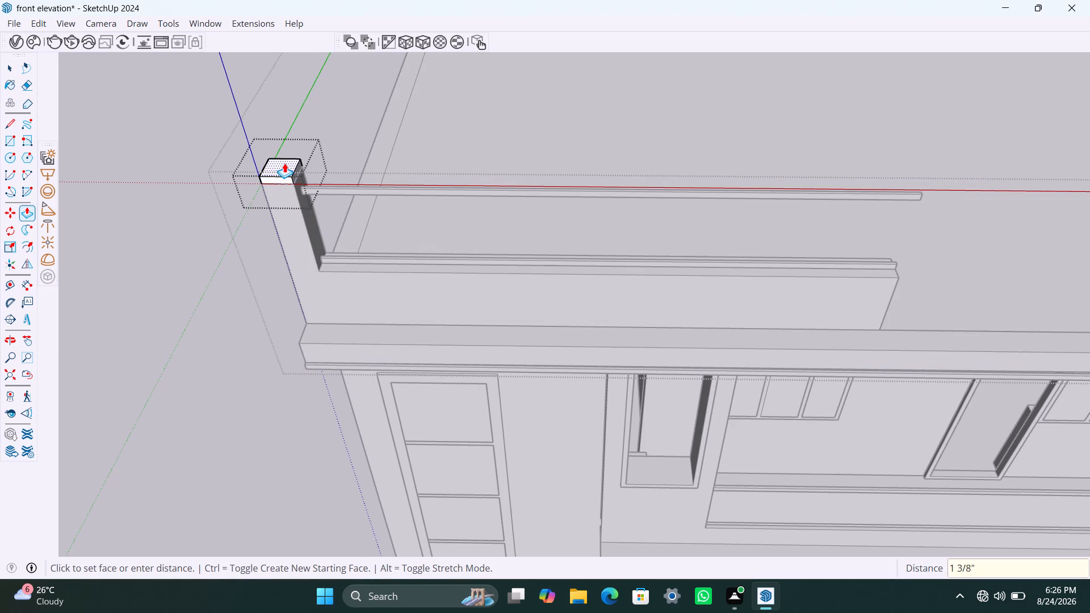
pyautogui.press('2')
pyautogui.press('BackSpace')
pyautogui.write('1"')
pyautogui.press('Return')
pyautogui.press('space')
# Push/Pull the post cap's front face outward 2" to overhang the corner post.
pyautogui.click(287, 181)
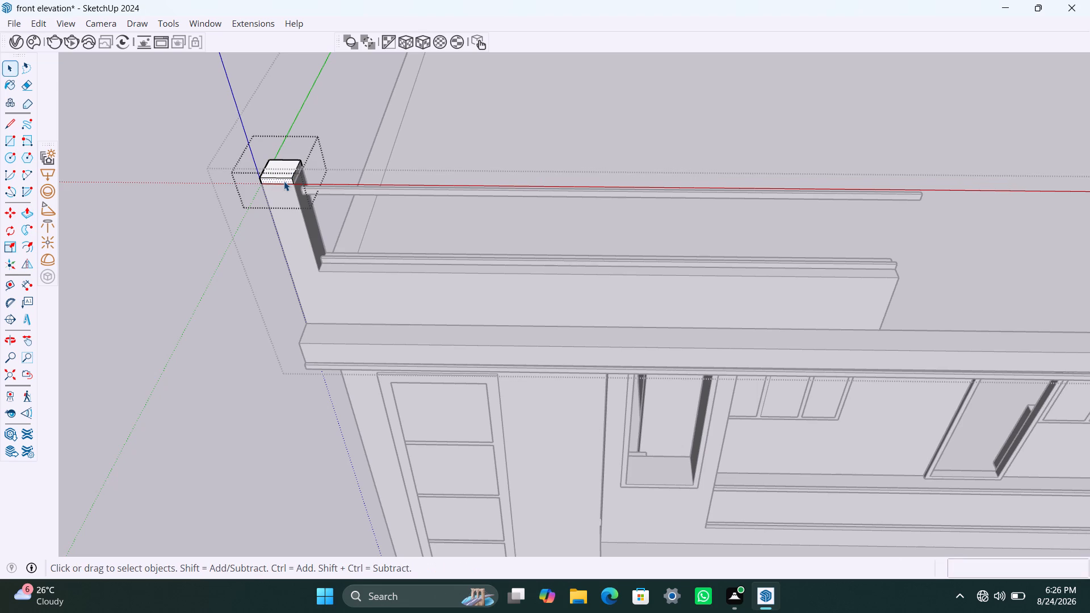
pyautogui.press('p')
pyautogui.click(284, 181)
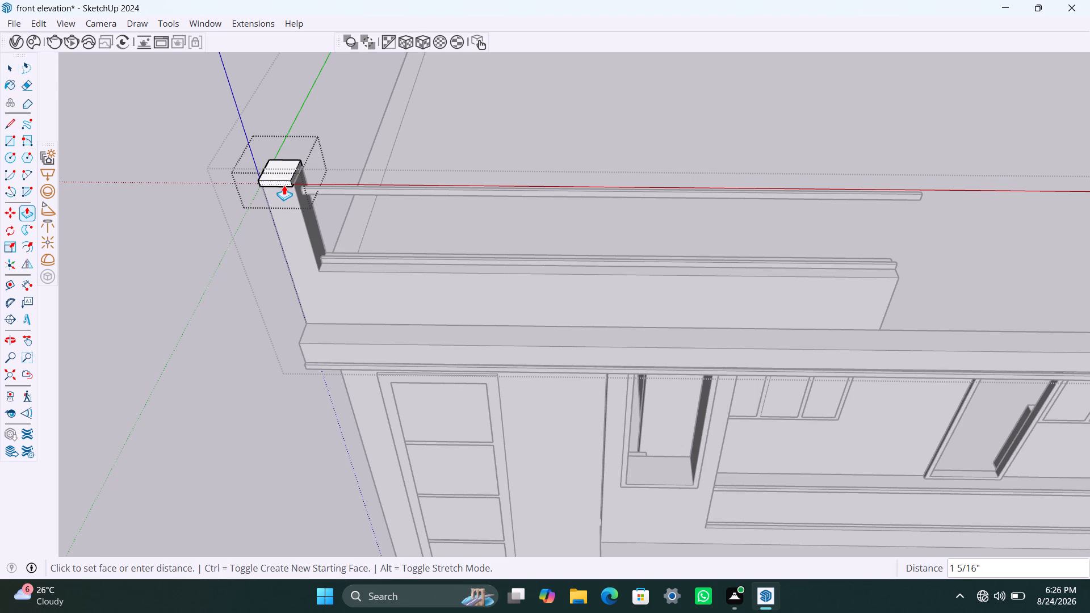
pyautogui.press('2')
pyautogui.hotkey('shift', '"')
pyautogui.press('Return')
pyautogui.press('space')
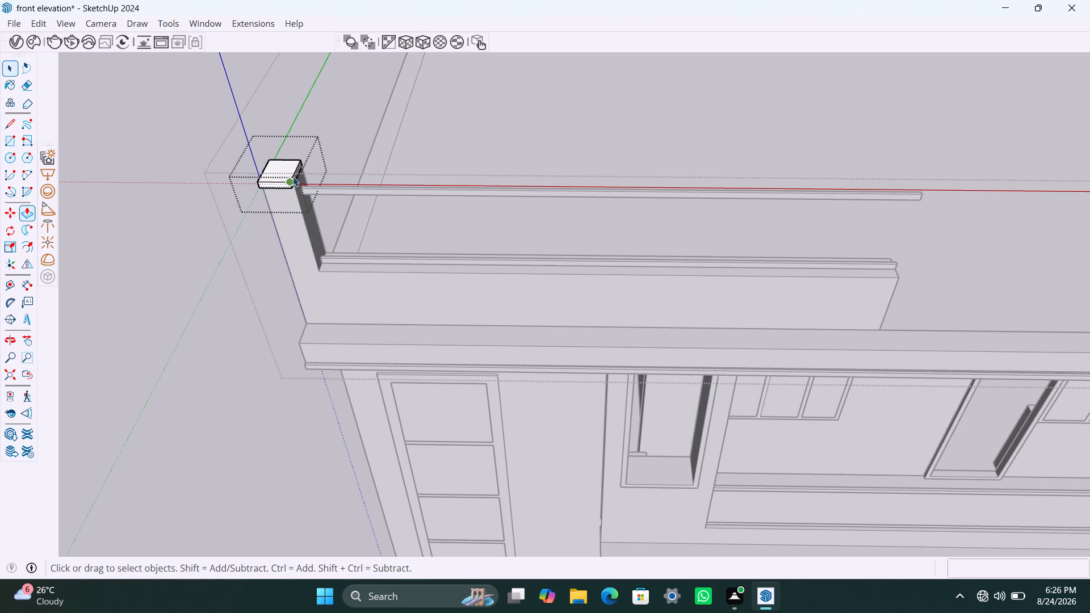
# Push/Pull the cap's side face towards the upper rail outward 2".
pyautogui.scroll(6, 295, 175)
pyautogui.click(295, 176)
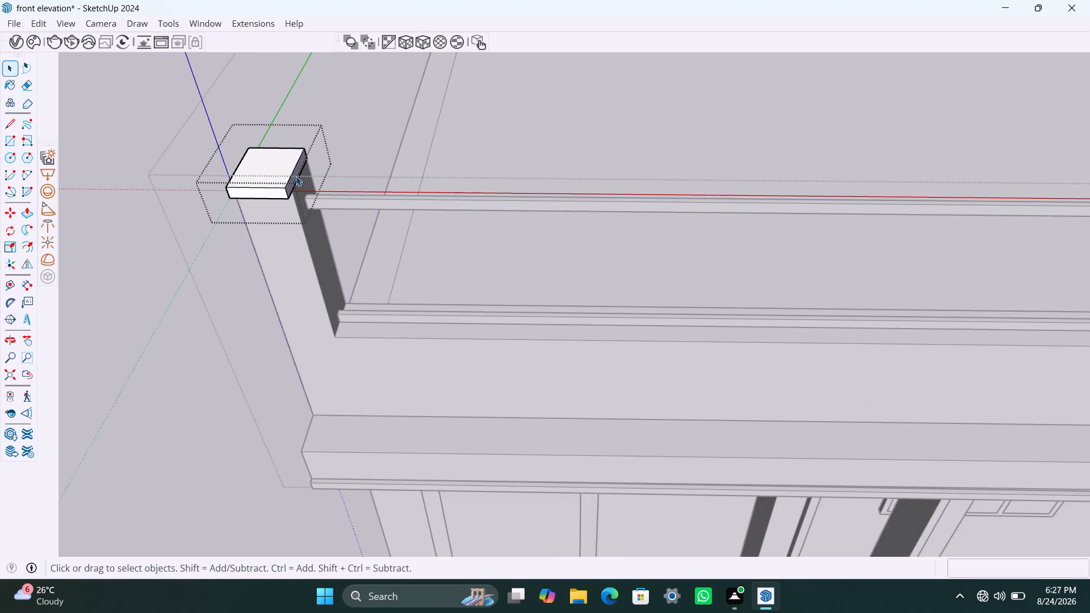
pyautogui.press('p')
pyautogui.click(296, 176)
pyautogui.press('2')
pyautogui.hotkey('shift', '"')
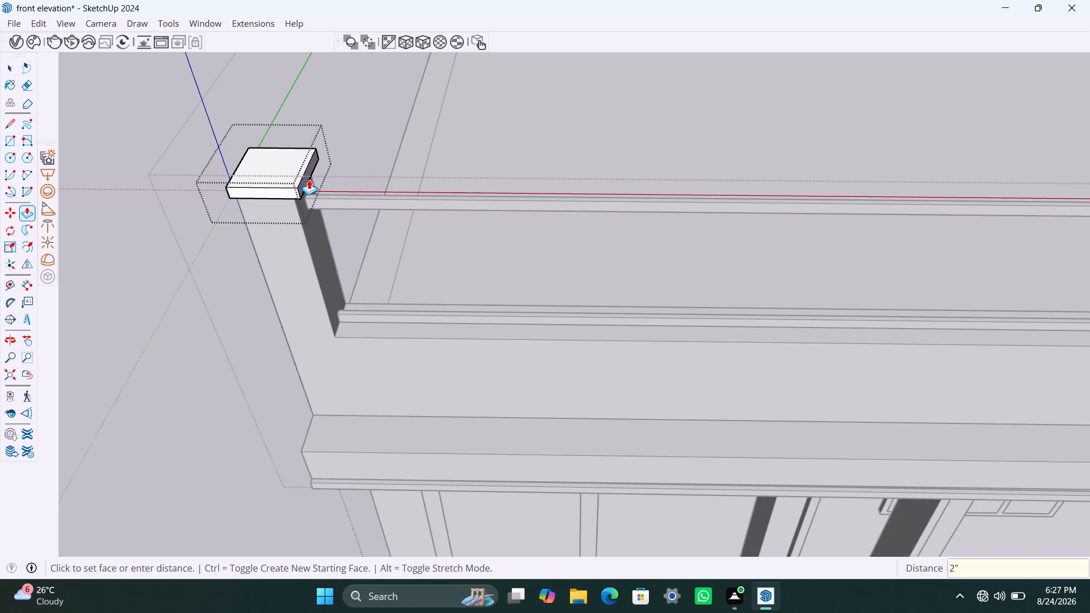
pyautogui.press('Return')
pyautogui.press('space')
# Push/Pull the cap's opposite side face, away from the rails, outward 2" and close the cap group.
pyautogui.scroll(-1, 265, 213)
pyautogui.moveTo(266, 215); pyautogui.dragTo(508, 205, button='middle')
pyautogui.scroll(3, 364, 339)
pyautogui.click(332, 296)
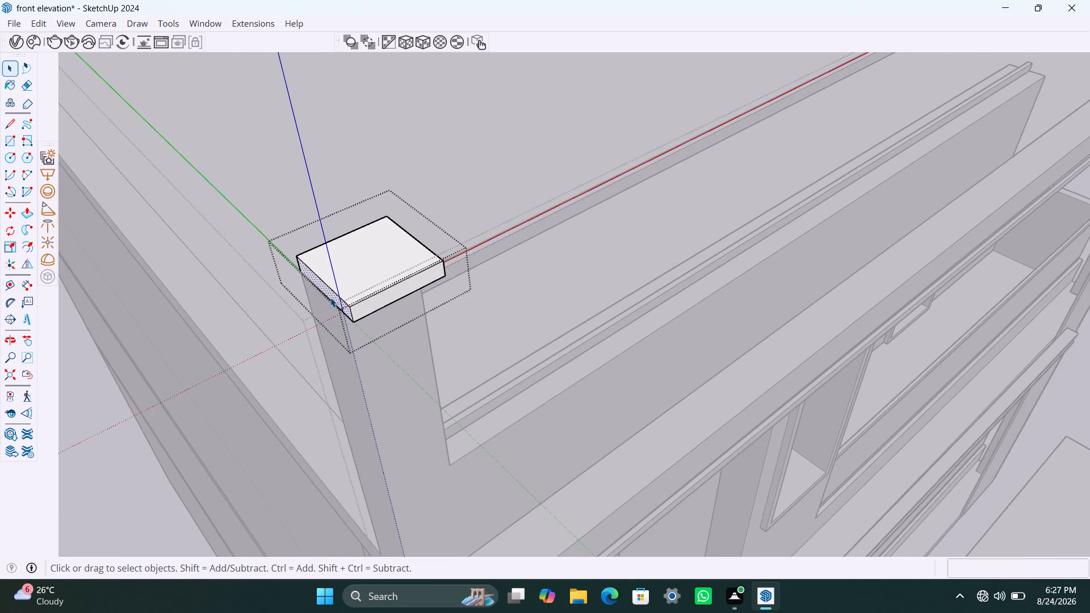
pyautogui.press('p')
pyautogui.click(330, 297)
pyautogui.write('2"')
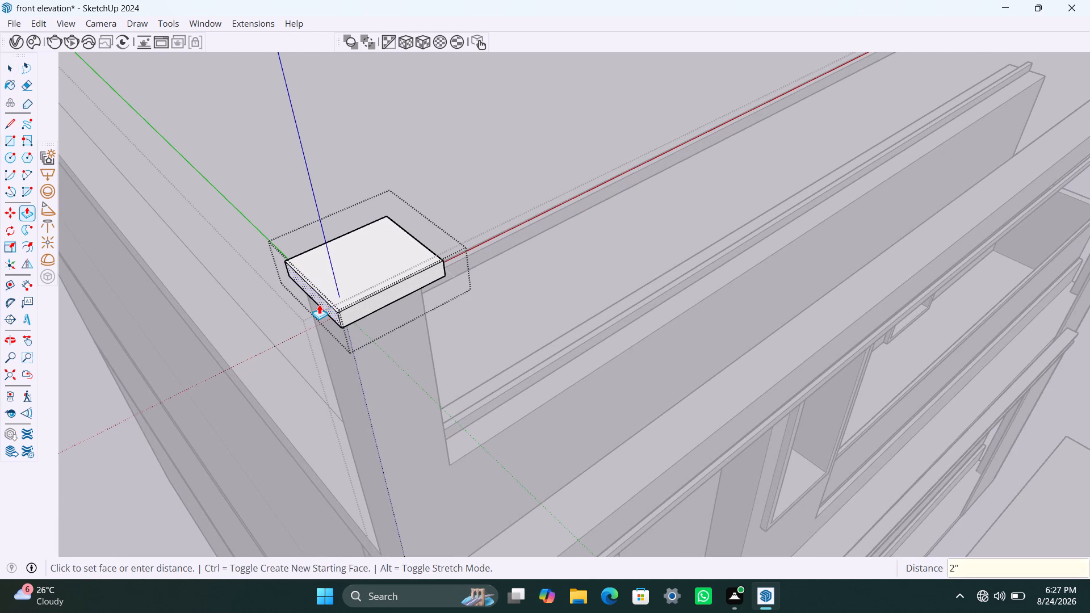
pyautogui.press('Return')
pyautogui.scroll(-3, 424, 260)
pyautogui.moveTo(389, 264); pyautogui.dragTo(416, 404, button='middle')
pyautogui.scroll(3, 389, 415)
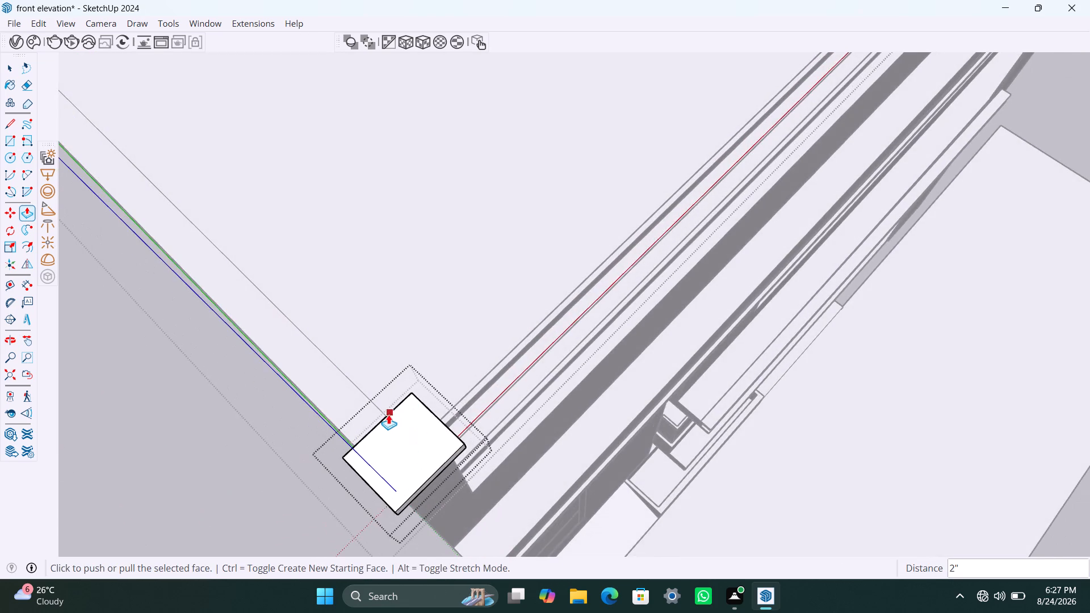
pyautogui.scroll(-5, 460, 433)
pyautogui.moveTo(460, 436); pyautogui.dragTo(224, 350, button='middle')
pyautogui.click(153, 364)
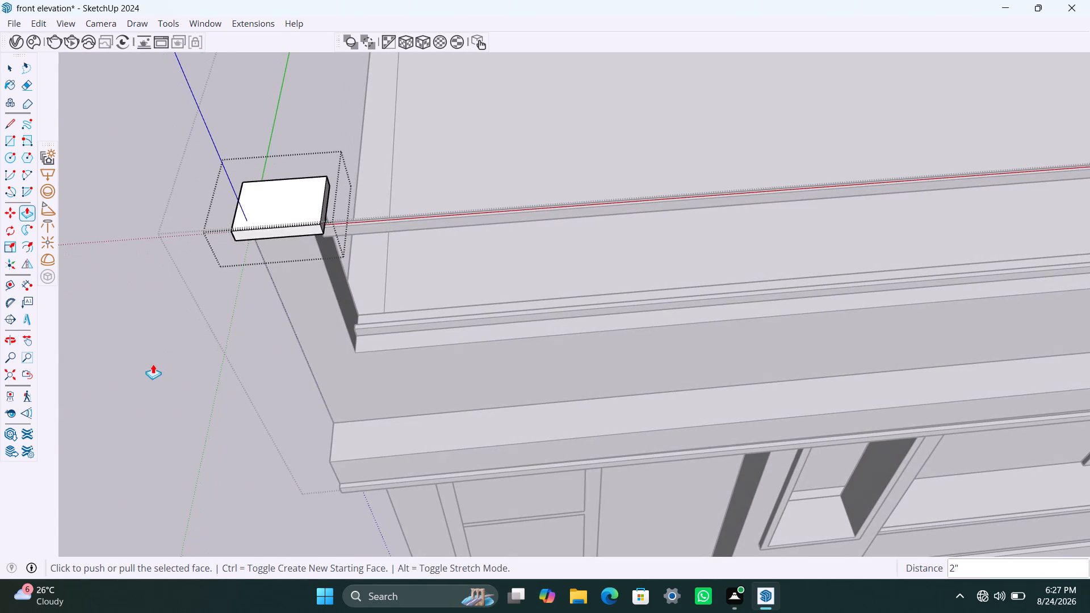
pyautogui.press('Escape')
pyautogui.press('space')
pyautogui.click(222, 373)
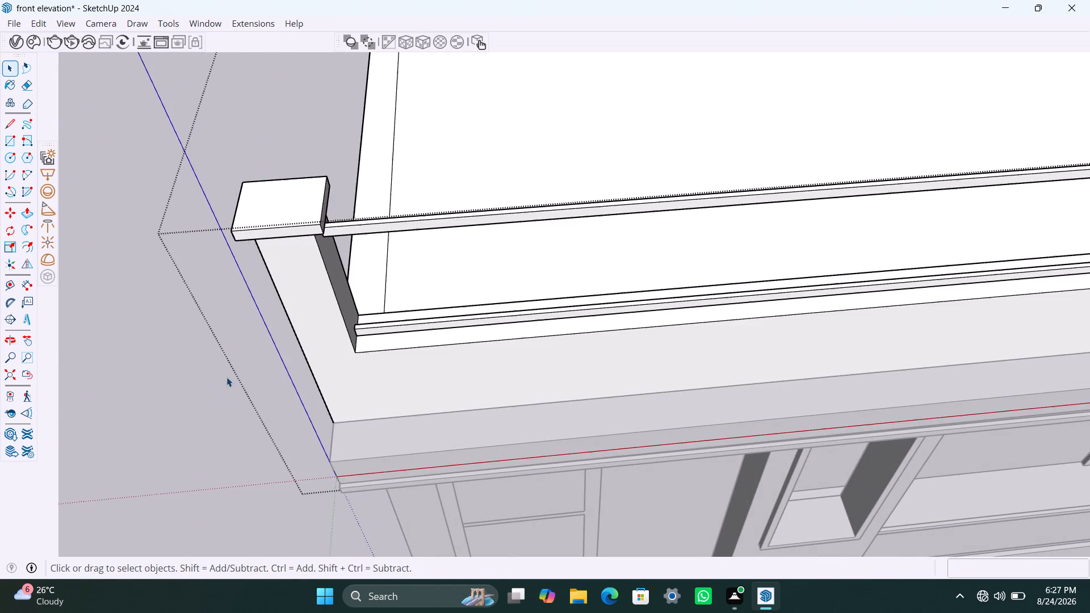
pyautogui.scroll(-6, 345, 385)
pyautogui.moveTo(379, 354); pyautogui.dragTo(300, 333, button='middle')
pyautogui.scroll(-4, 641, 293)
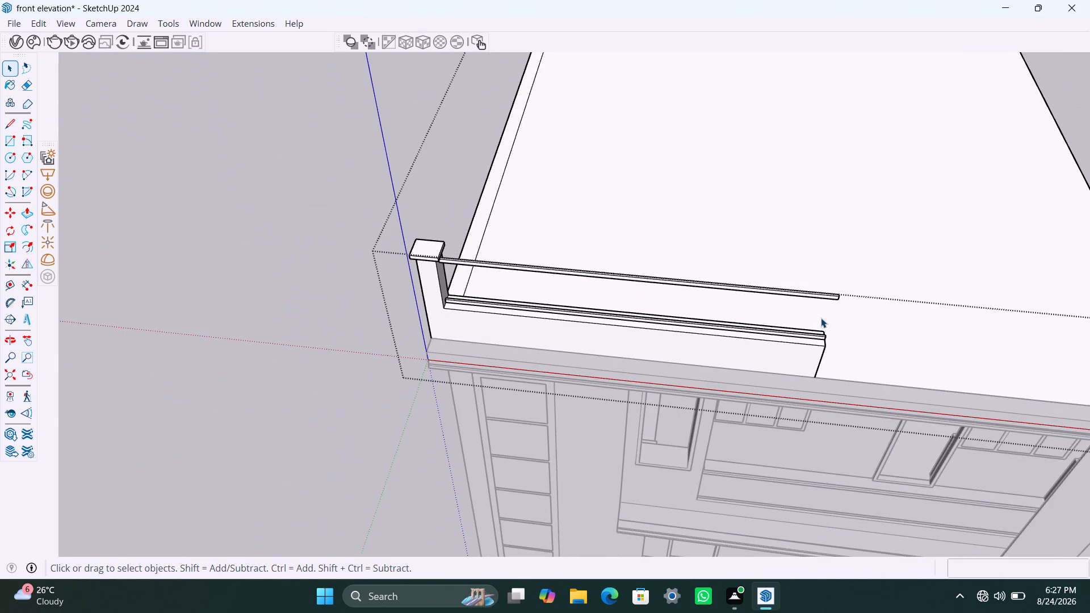
# Examine the capped corner post, low wall and both thin rails from several angles.
pyautogui.moveTo(825, 313); pyautogui.dragTo(785, 283, button='middle')
pyautogui.scroll(3, 471, 313)
pyautogui.moveTo(442, 262); pyautogui.dragTo(483, 228, button='middle')
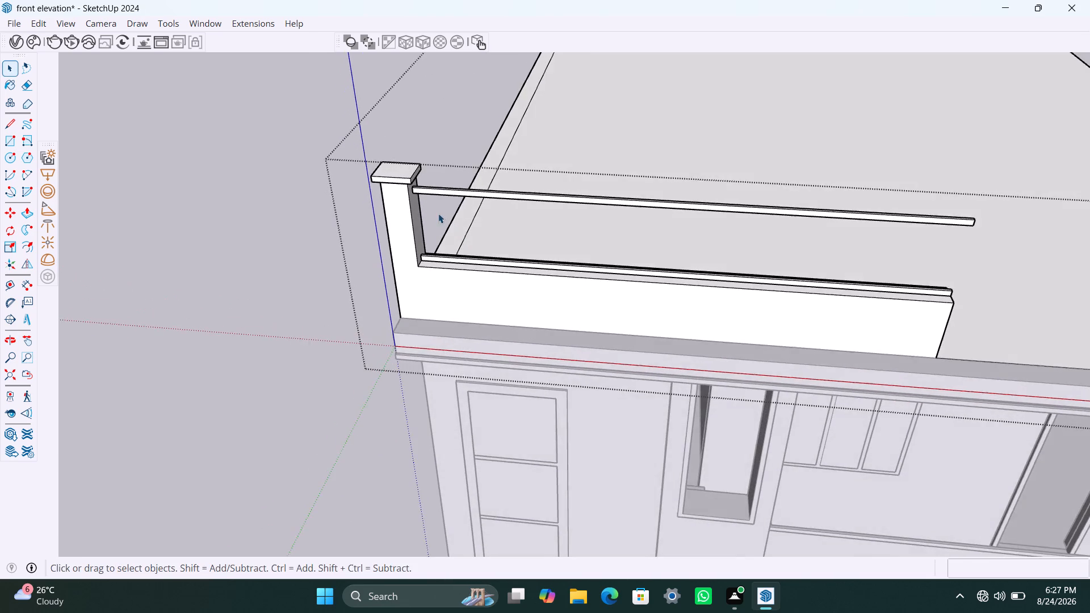
pyautogui.scroll(2, 436, 212)
pyautogui.moveTo(458, 232); pyautogui.dragTo(462, 43, button='middle')
pyautogui.scroll(4, 452, 118)
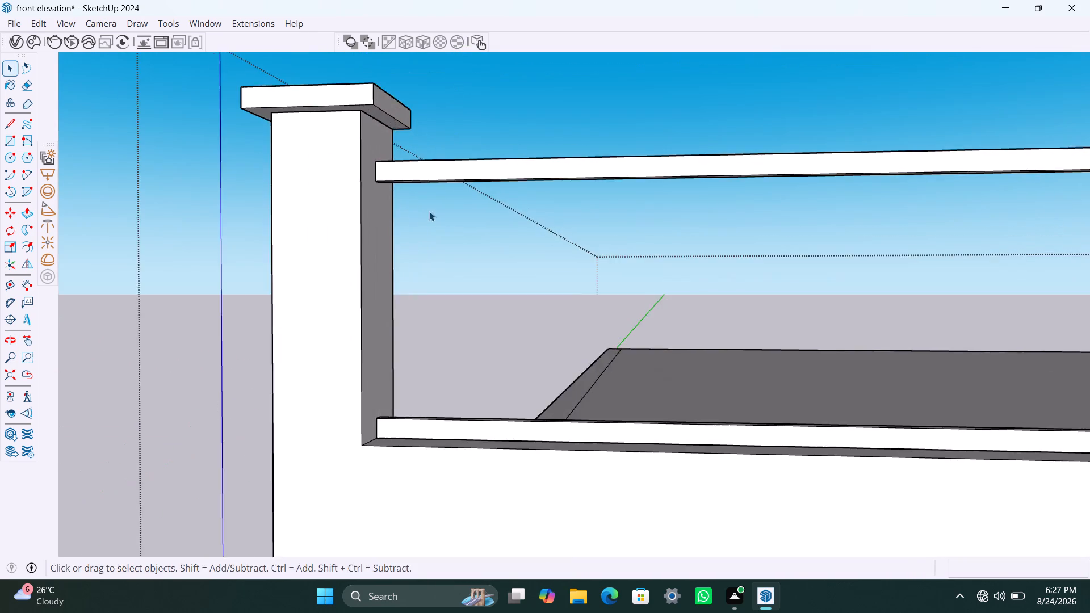
pyautogui.moveTo(421, 213); pyautogui.dragTo(427, 236, button='middle')
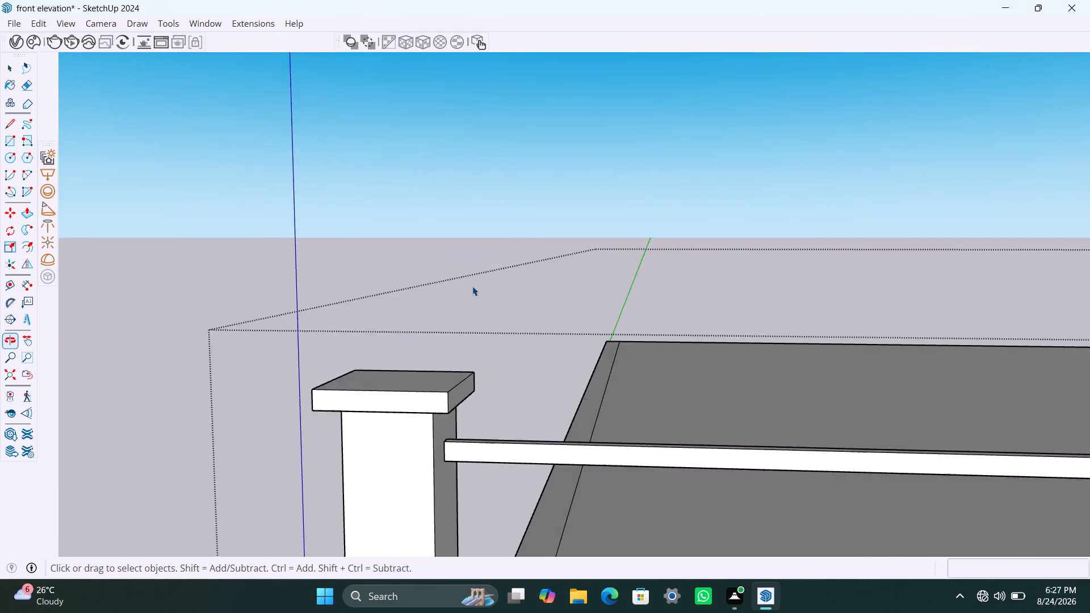
pyautogui.scroll(-3, 470, 316)
pyautogui.moveTo(470, 475); pyautogui.dragTo(455, 446, button='middle')
pyautogui.scroll(-4, 512, 358)
pyautogui.keyDown('shift'); pyautogui.moveTo(513, 350); pyautogui.dragTo(462, 388, button='middle'); pyautogui.keyUp('shift')
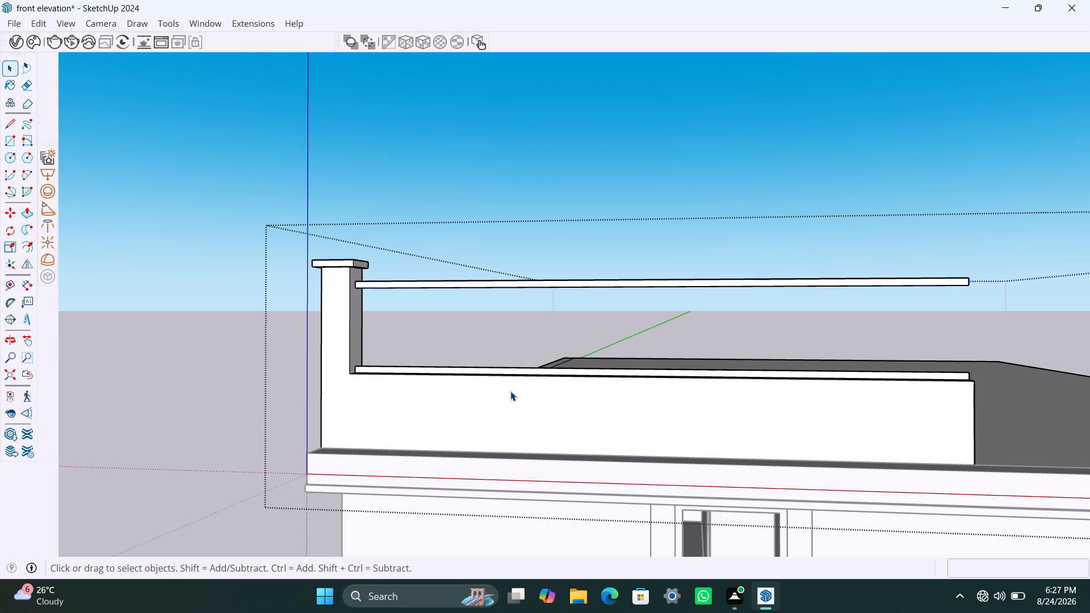
pyautogui.scroll(4, 406, 350)
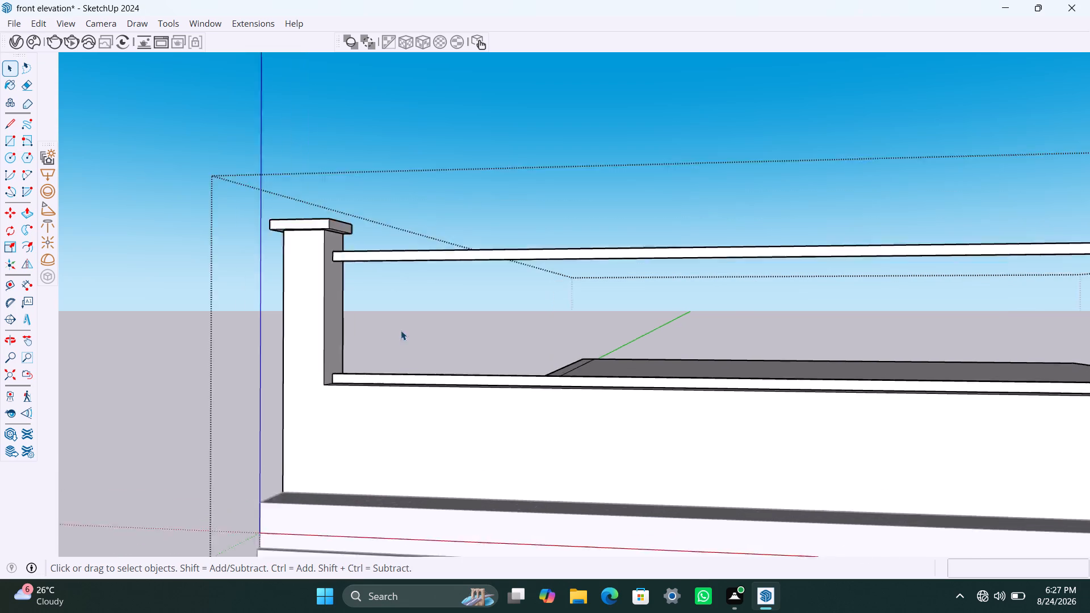
pyautogui.moveTo(474, 291); pyautogui.dragTo(486, 278, button='middle')
pyautogui.scroll(-2, 484, 232)
pyautogui.moveTo(481, 226); pyautogui.dragTo(476, 253, button='middle')
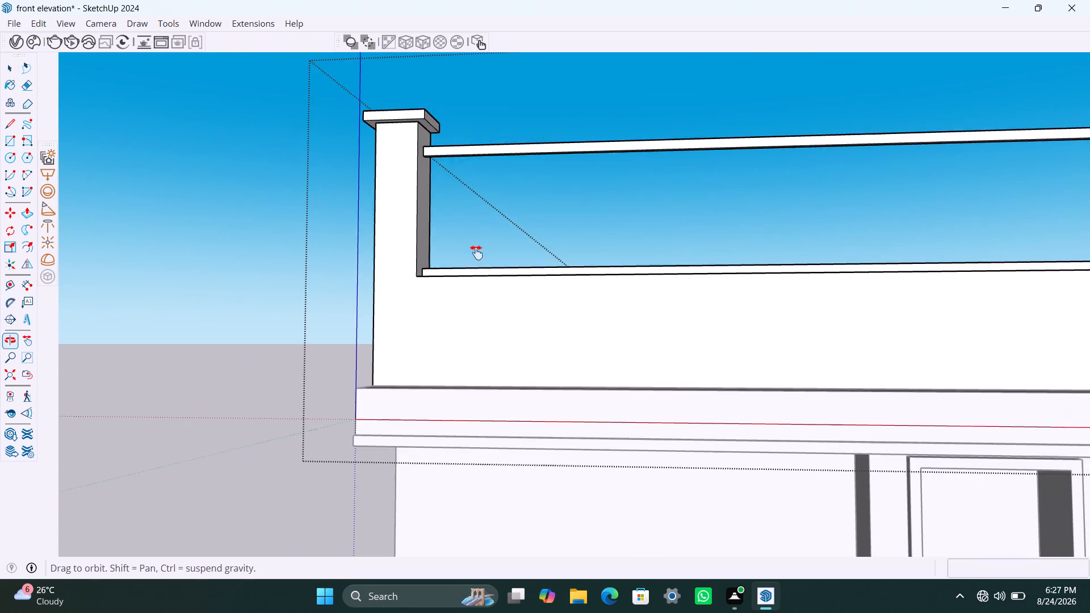
pyautogui.moveTo(476, 253); pyautogui.dragTo(476, 258, button='middle')
# Draw a 2" long rectangle across the underside of the upper rail, close to the corner post.
pyautogui.scroll(3, 443, 194)
pyautogui.moveTo(478, 141); pyautogui.dragTo(512, 66, button='middle')
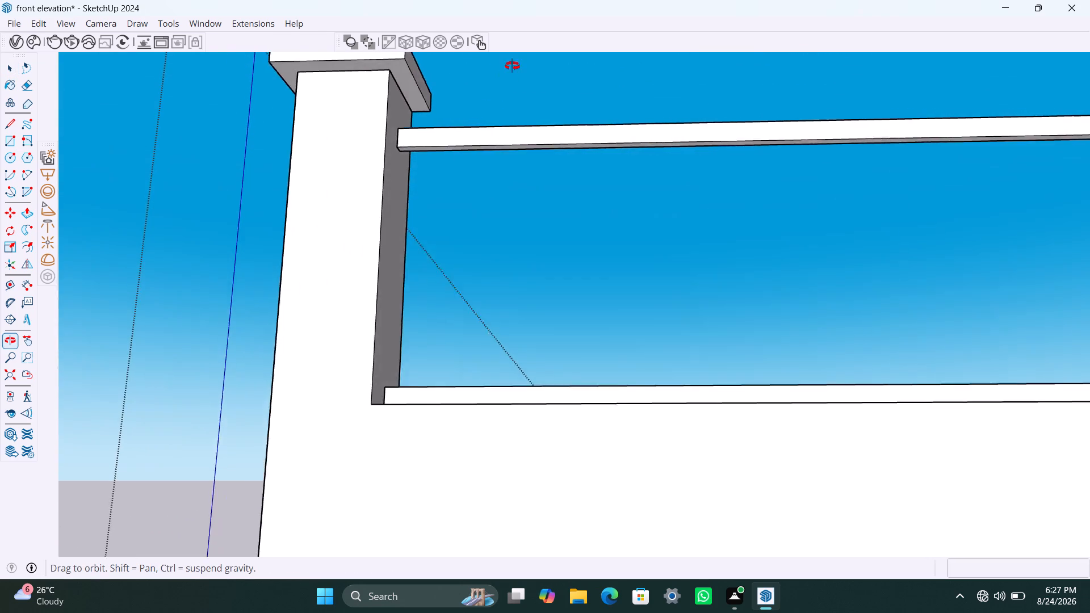
pyautogui.moveTo(512, 66); pyautogui.dragTo(523, 44, button='middle')
pyautogui.scroll(3, 424, 145)
pyautogui.moveTo(417, 145); pyautogui.dragTo(451, 78, button='middle')
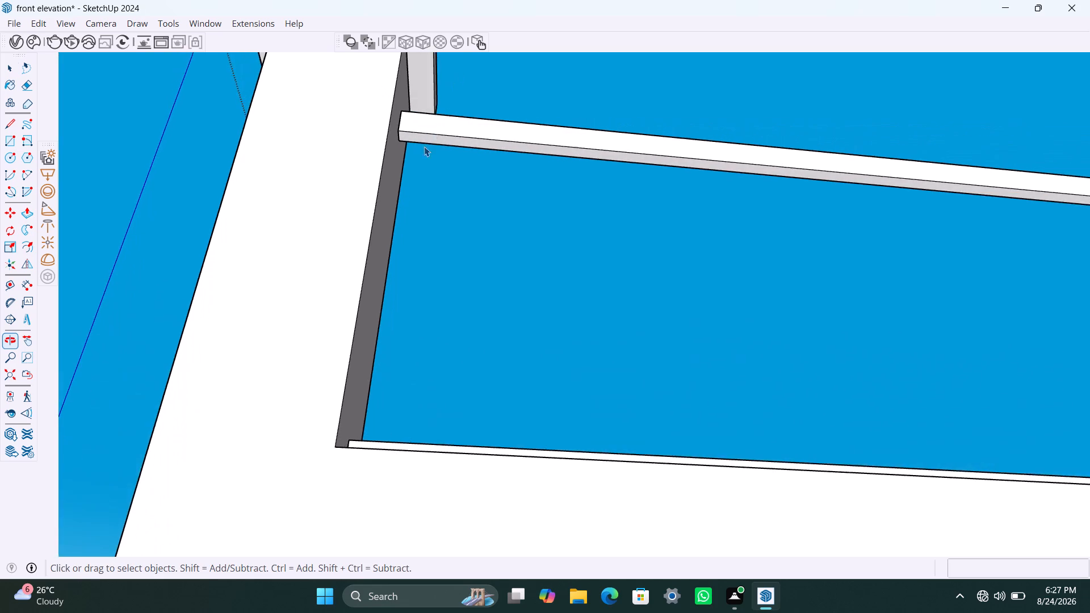
pyautogui.scroll(4, 423, 152)
pyautogui.scroll(-3, 420, 145)
pyautogui.scroll(1, 413, 130)
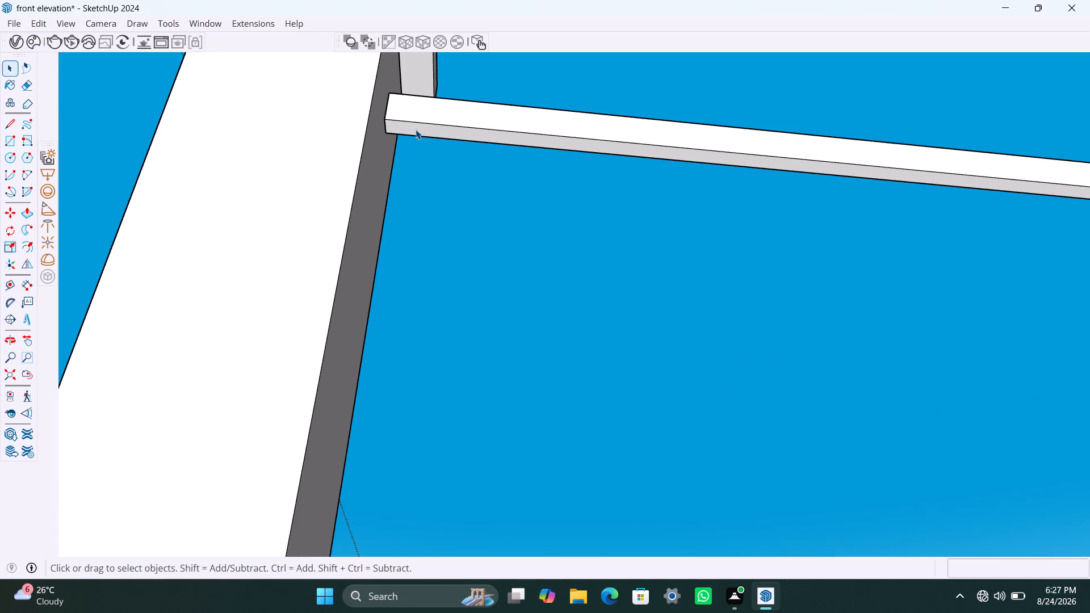
pyautogui.press('r')
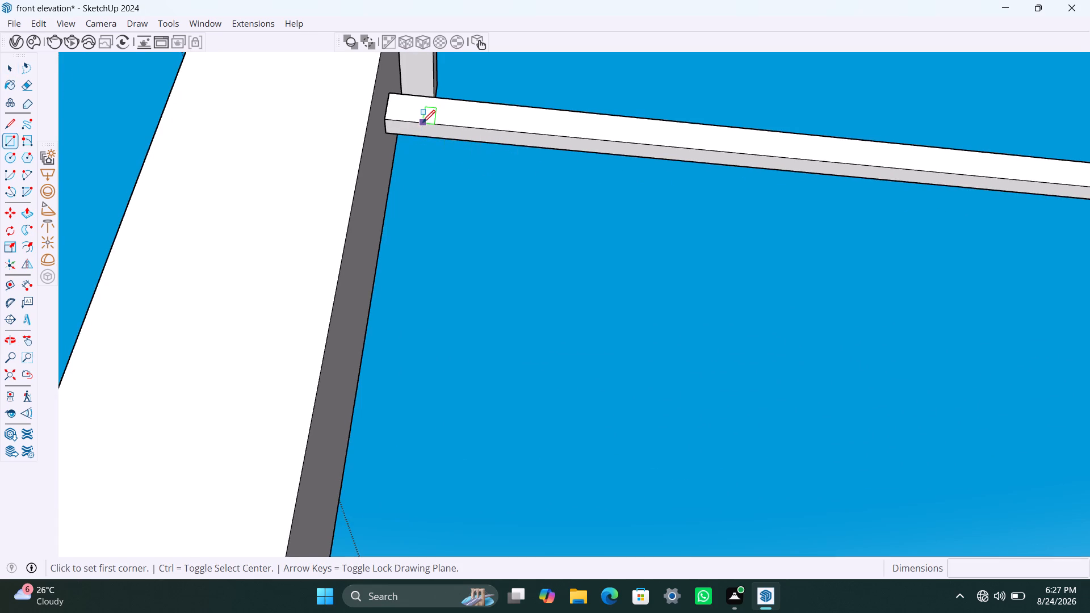
pyautogui.click(422, 122)
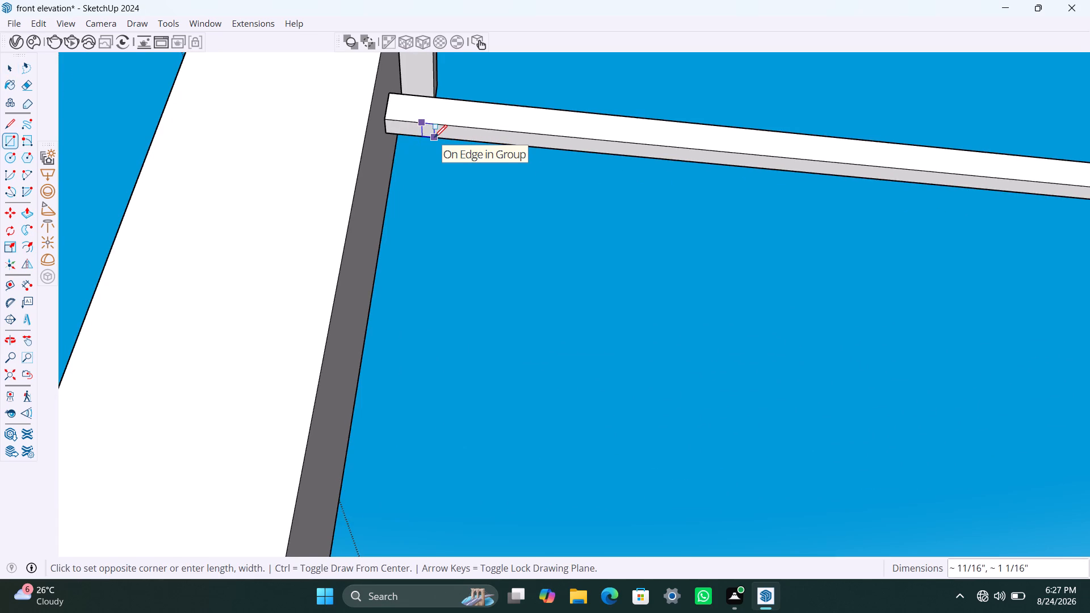
pyautogui.write('2"')
pyautogui.press('Return')
pyautogui.press('space')
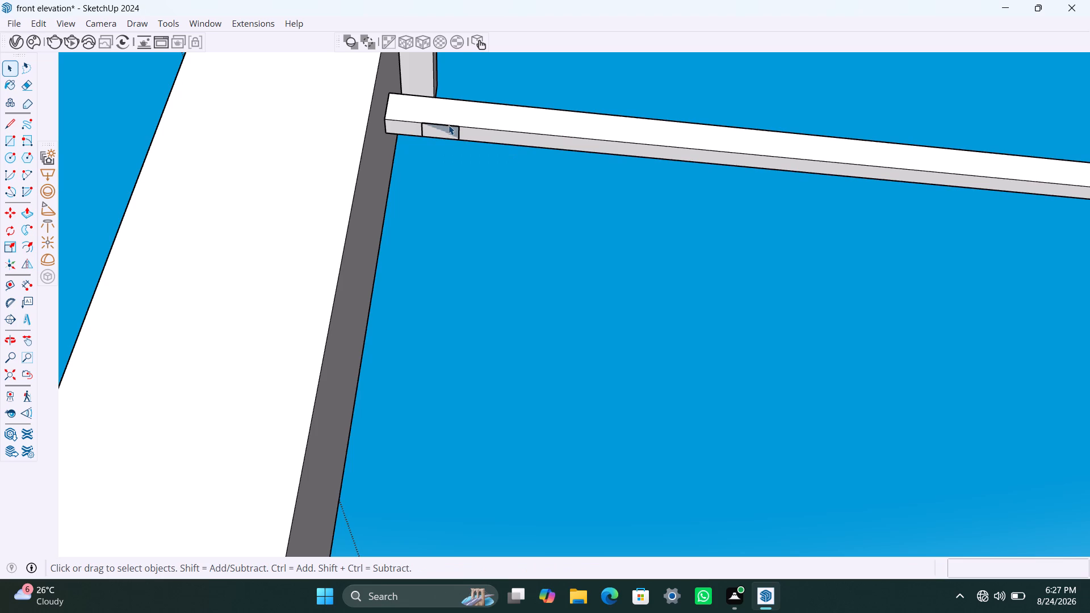
# Make the small rectangle under the upper rail, with its edges, into a group.
pyautogui.click(449, 129)
pyautogui.click(448, 132)
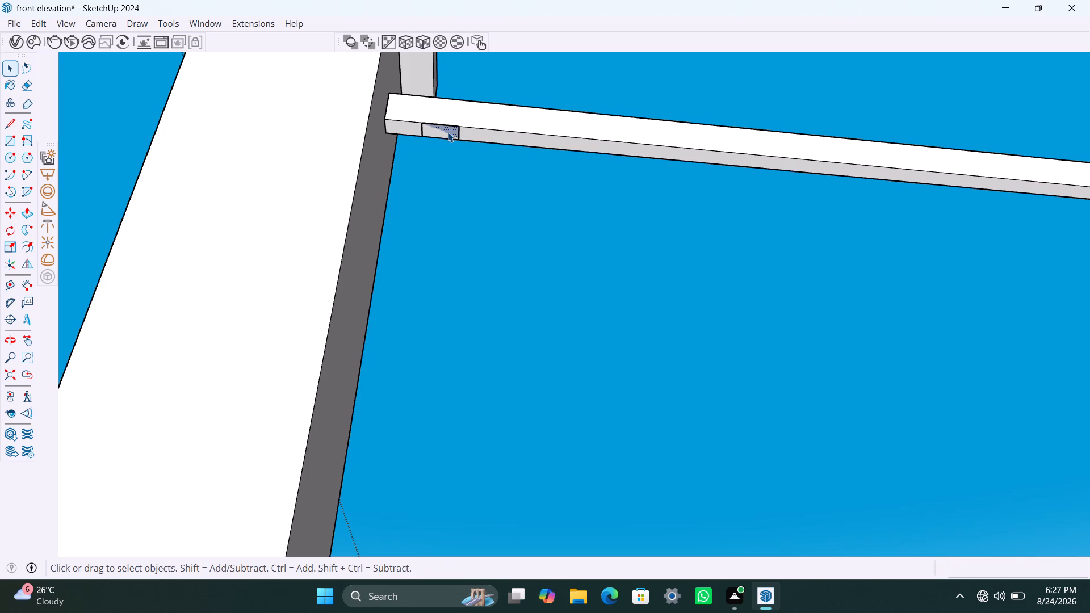
pyautogui.click(447, 133)
pyautogui.doubleClick(446, 133)
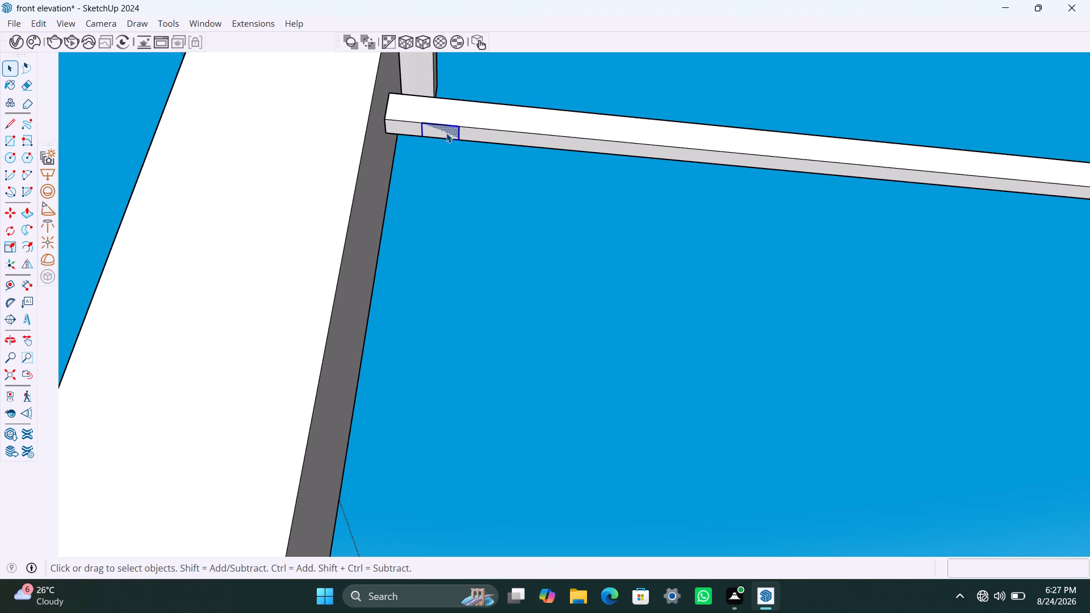
pyautogui.rightClick(446, 133)
pyautogui.click(492, 271)
# Push/Pull the grouped rectangle 2' down to the lower rail to form a baluster and close the groups.
pyautogui.tripleClick(445, 131)
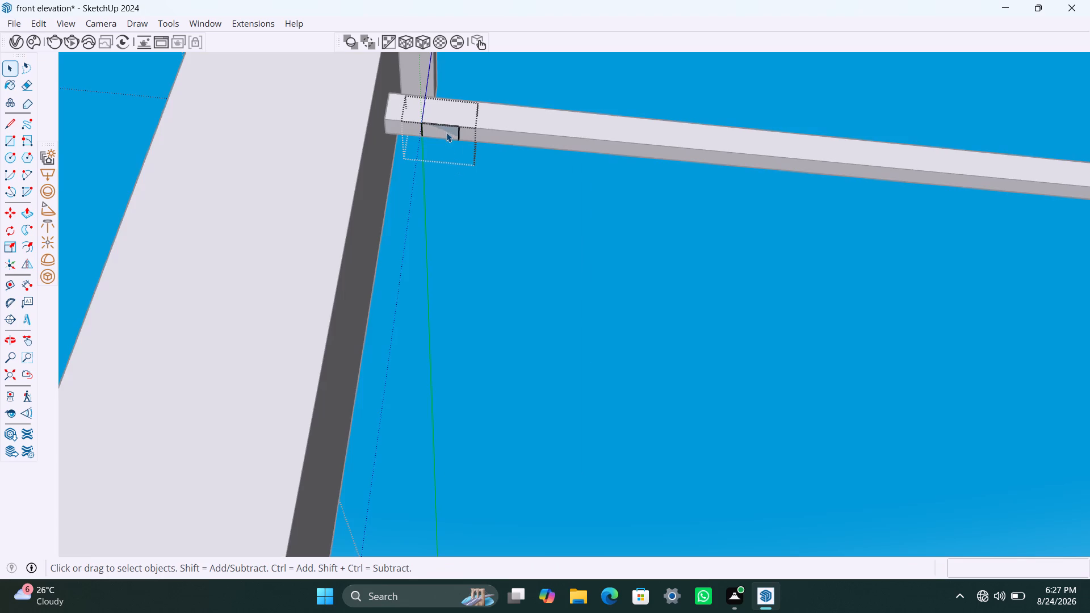
pyautogui.press('p')
pyautogui.click(447, 133)
pyautogui.scroll(-7, 447, 274)
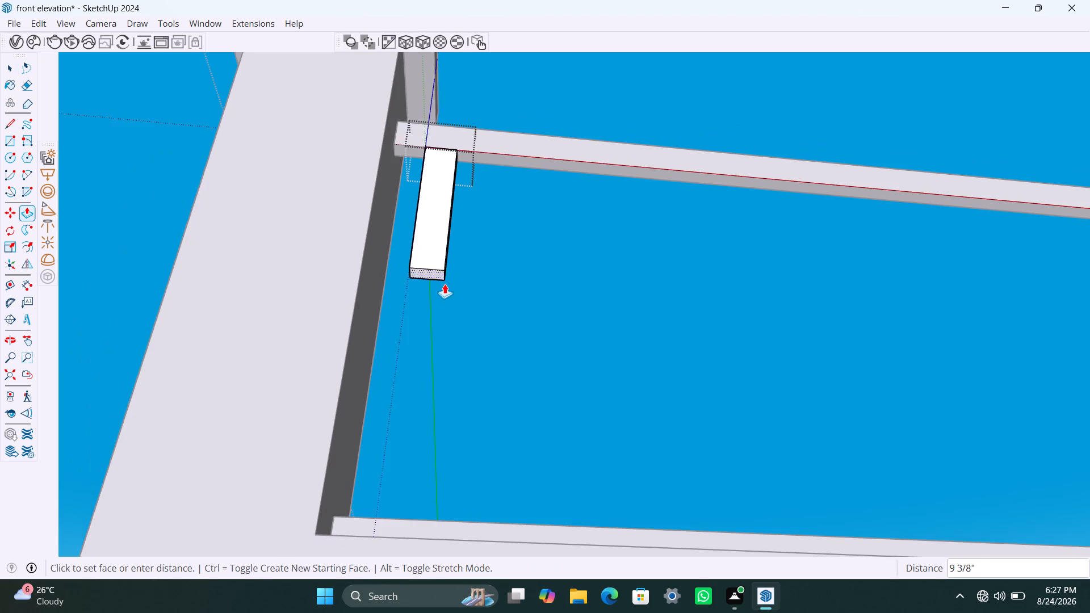
pyautogui.scroll(-4, 445, 284)
pyautogui.click(441, 478)
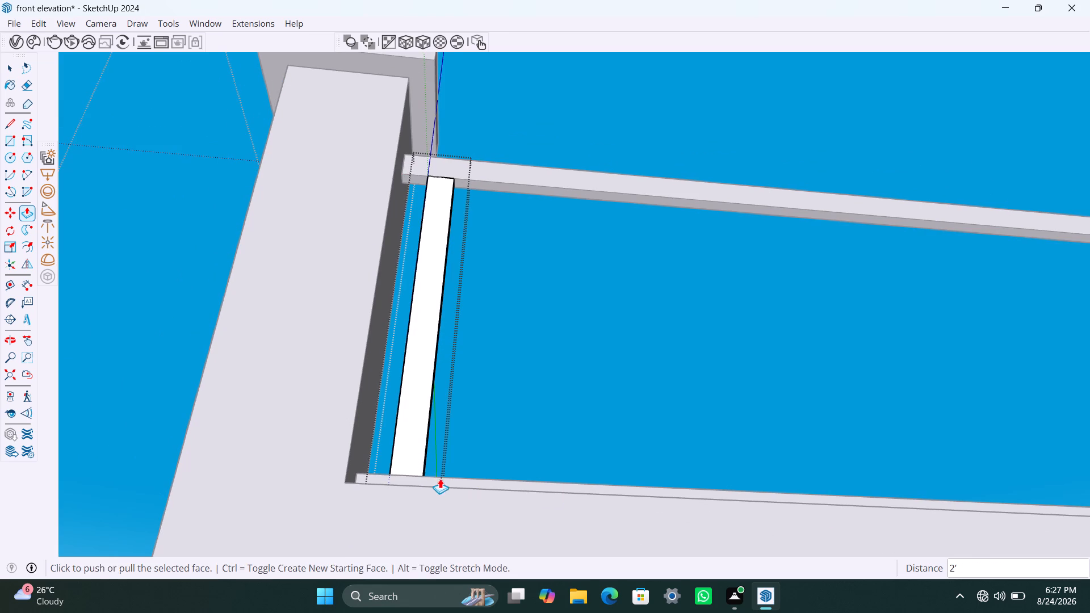
pyautogui.press('space')
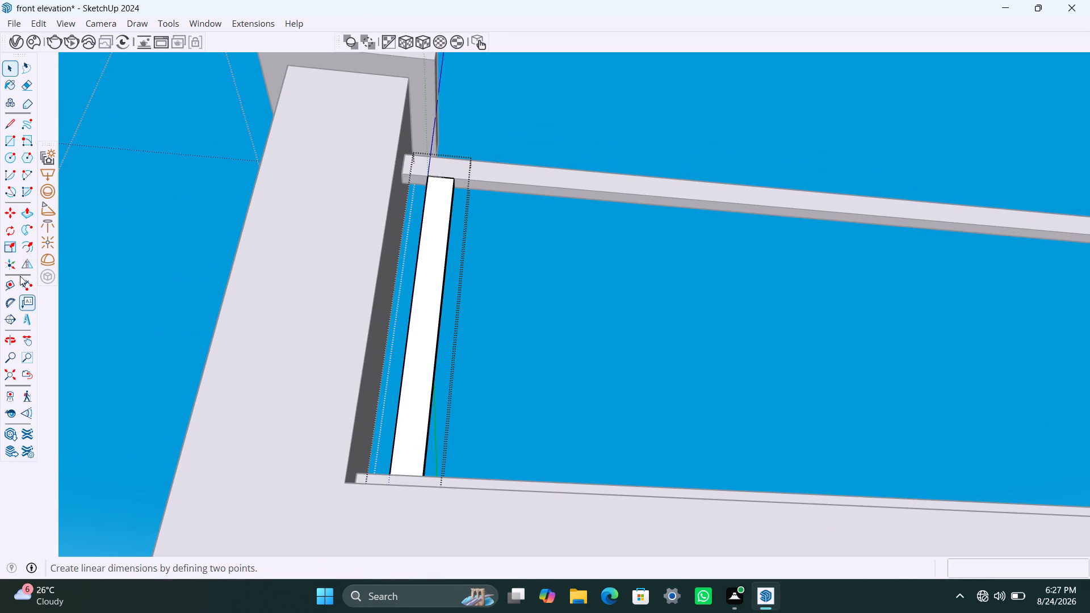
pyautogui.click(174, 237)
pyautogui.scroll(-5, 390, 345)
pyautogui.moveTo(527, 317); pyautogui.dragTo(425, 612, button='middle')
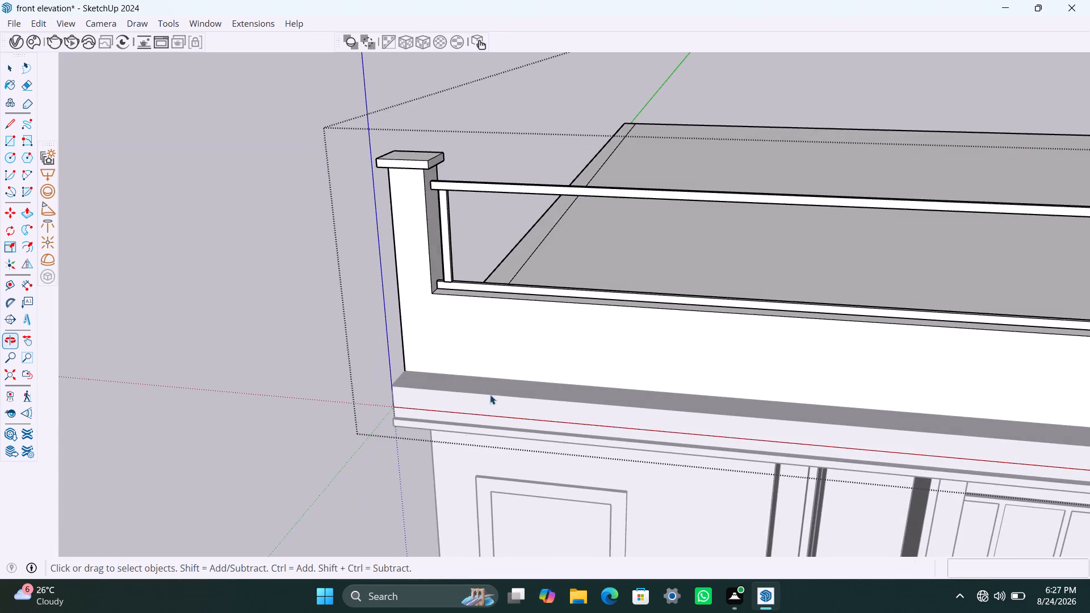
pyautogui.scroll(-3, 530, 391)
pyautogui.moveTo(659, 388); pyautogui.dragTo(705, 384, button='middle')
pyautogui.click(372, 345)
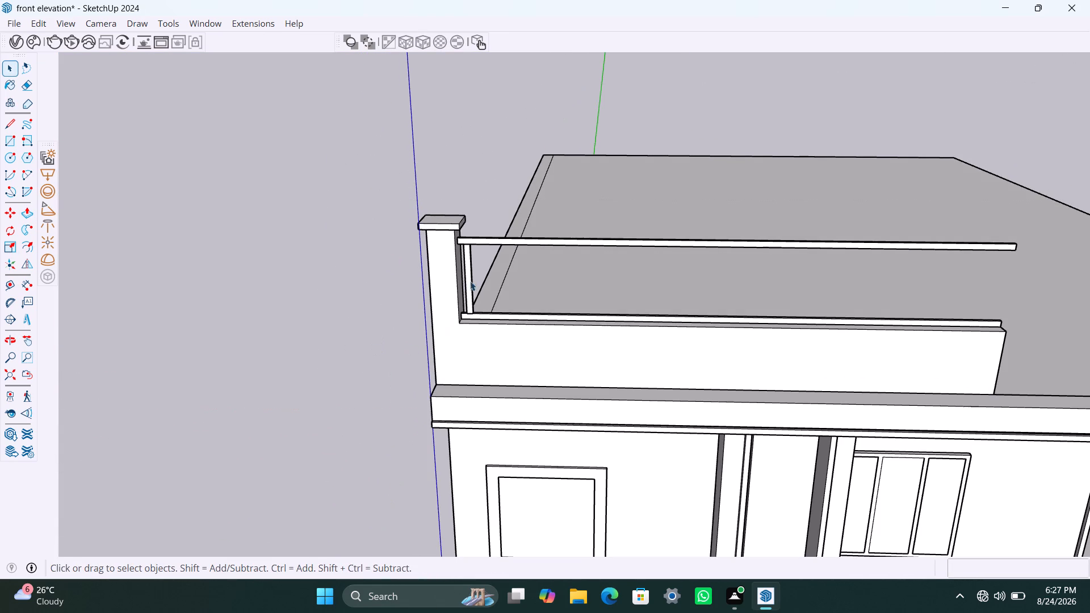
# Inside the parapet group, copy the baluster about 14' 3" along the upper rail to its far end.
pyautogui.click(472, 277)
pyautogui.doubleClick(472, 279)
pyautogui.click(471, 272)
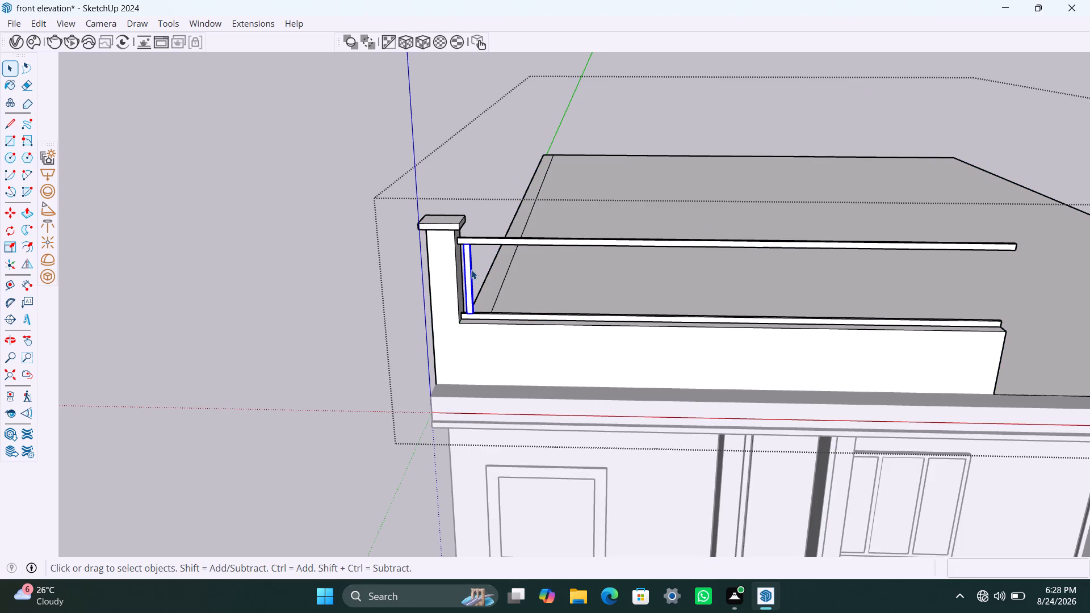
pyautogui.press('m')
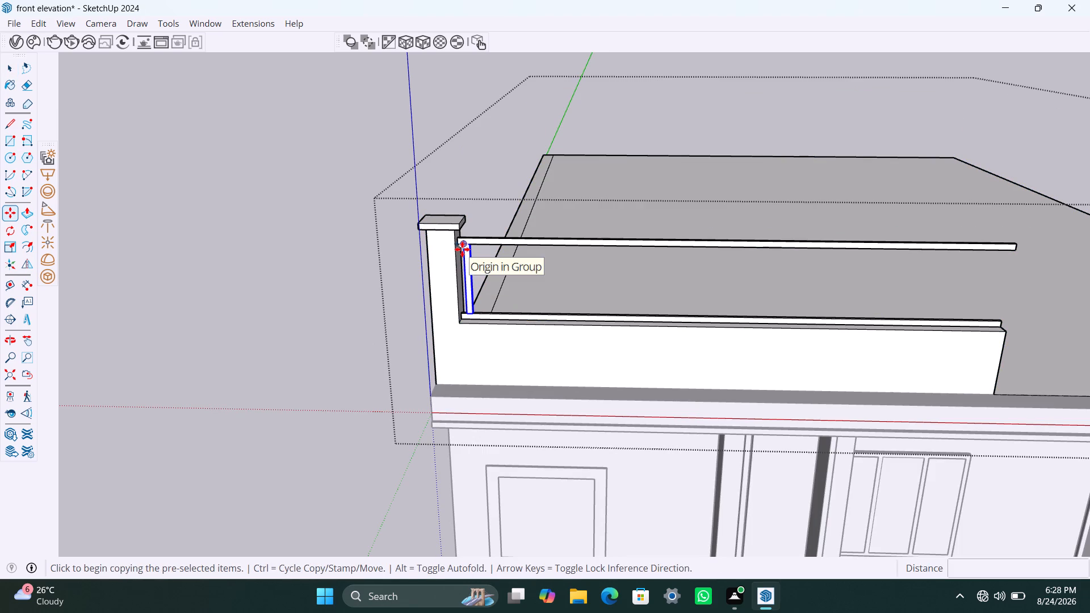
pyautogui.click(462, 249)
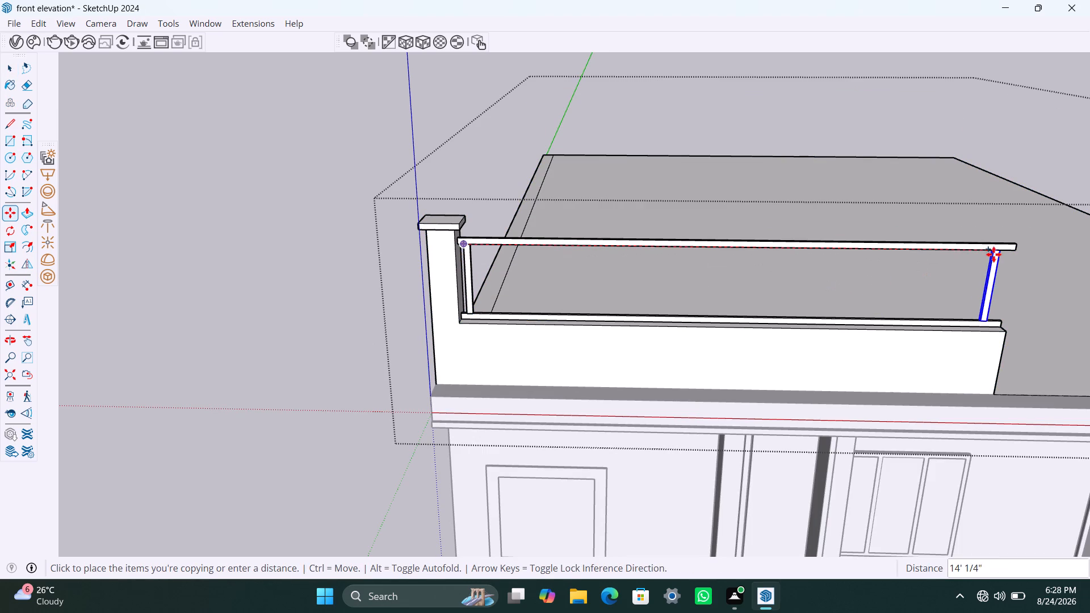
pyautogui.click(1003, 253)
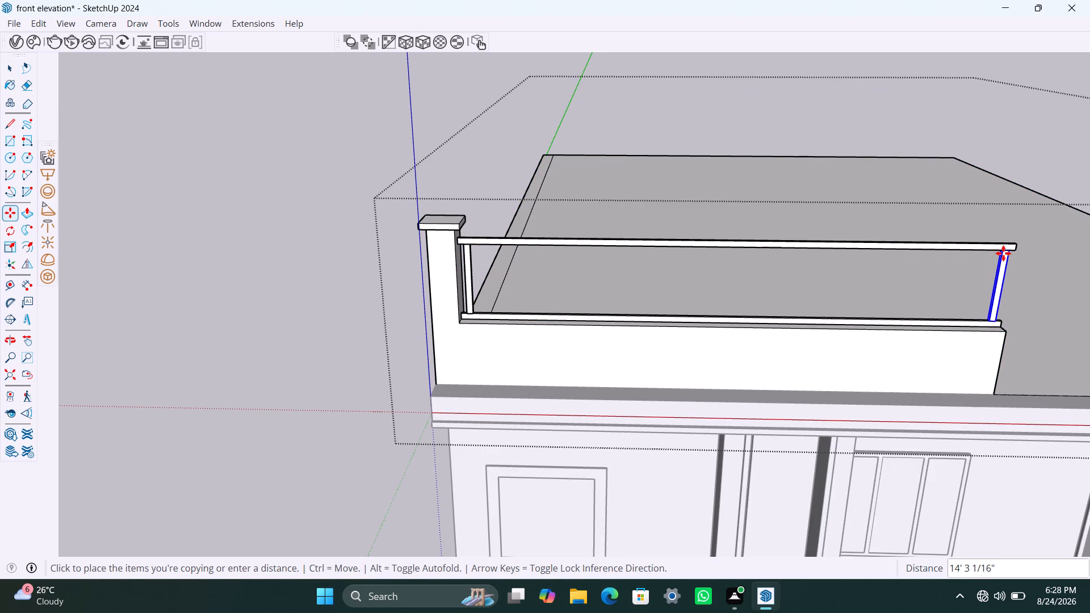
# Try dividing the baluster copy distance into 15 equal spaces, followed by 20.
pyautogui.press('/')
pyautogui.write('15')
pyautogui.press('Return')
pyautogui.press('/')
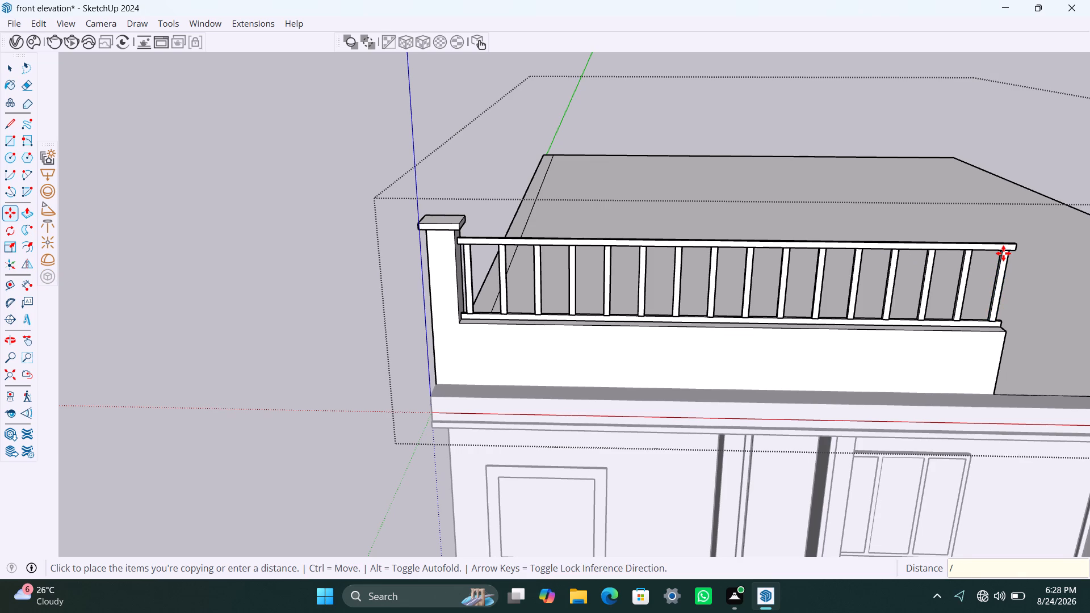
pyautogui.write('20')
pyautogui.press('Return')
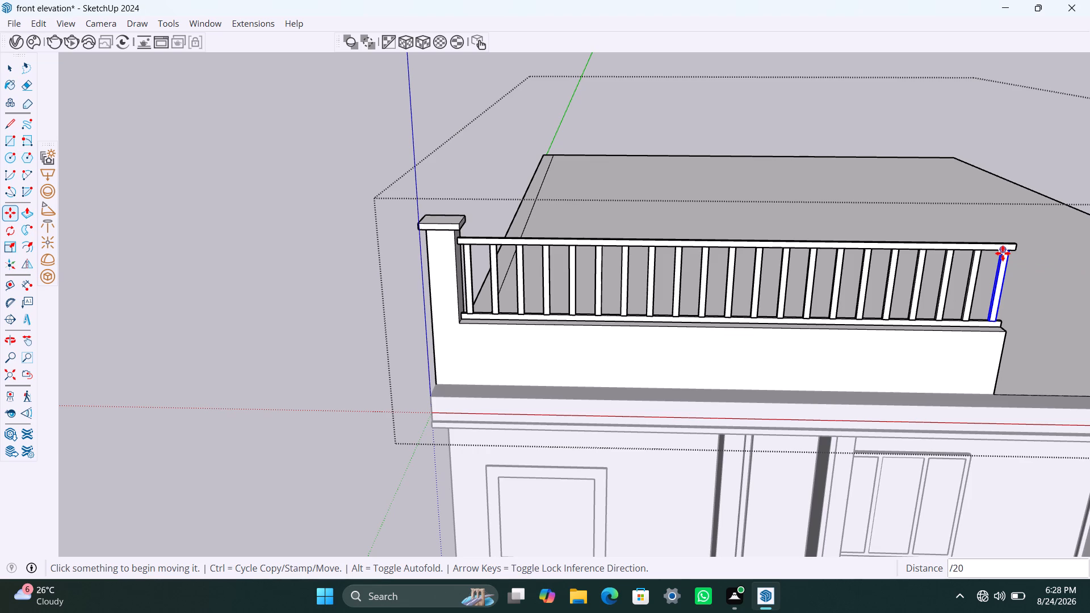
# Divide the baluster copy distance into 30 equal spaces and close the parapet group.
pyautogui.write('/30')
pyautogui.press('Return')
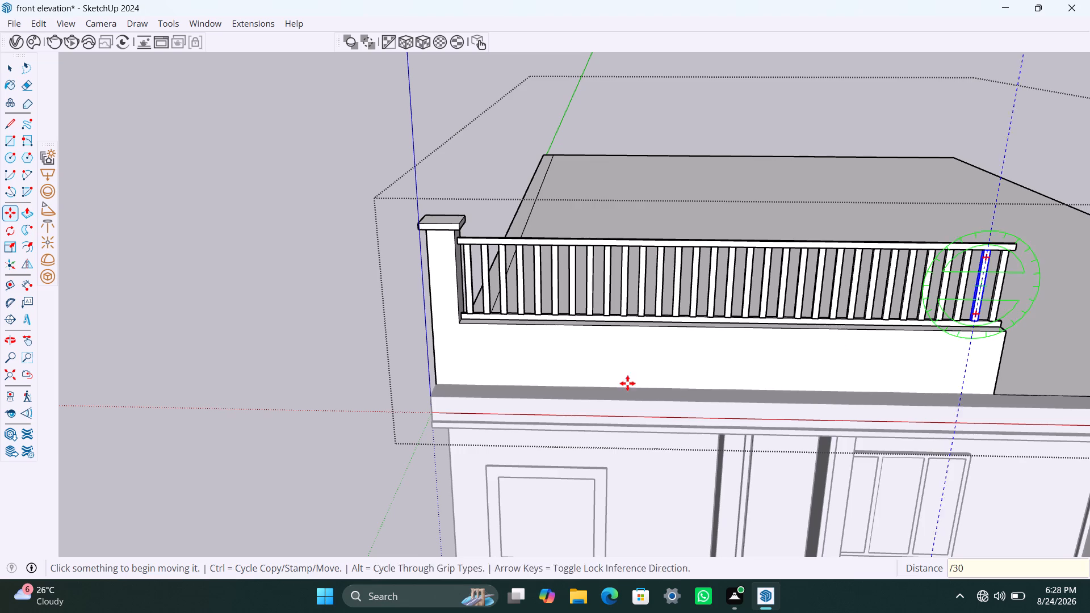
pyautogui.press('space')
pyautogui.click(337, 323)
# Push/Pull the low wall's end face about 14' 6" along the front to the roof's far side edge.
pyautogui.scroll(-9, 342, 297)
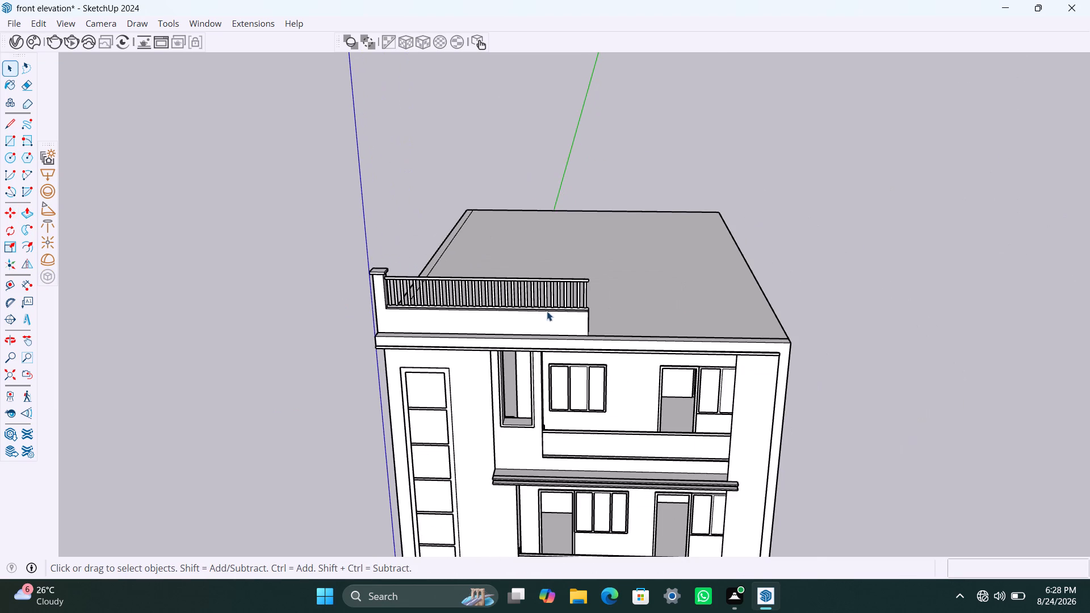
pyautogui.scroll(2, 547, 311)
pyautogui.moveTo(557, 319); pyautogui.dragTo(560, 287, button='middle')
pyautogui.moveTo(613, 285); pyautogui.dragTo(603, 300, button='middle')
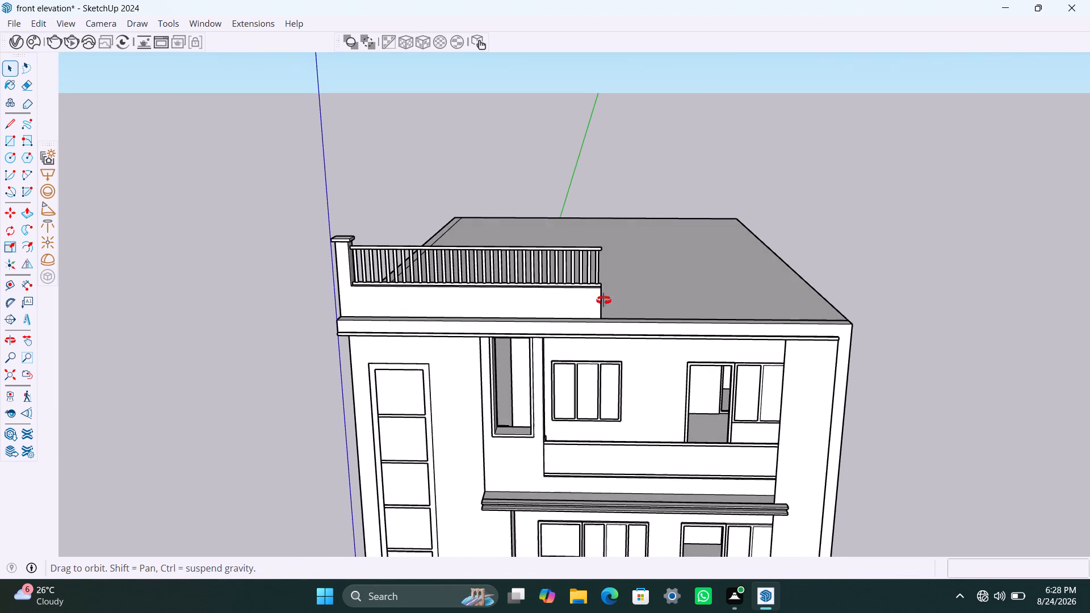
pyautogui.moveTo(603, 300); pyautogui.dragTo(509, 368, button='middle')
pyautogui.scroll(4, 526, 362)
pyautogui.click(514, 361)
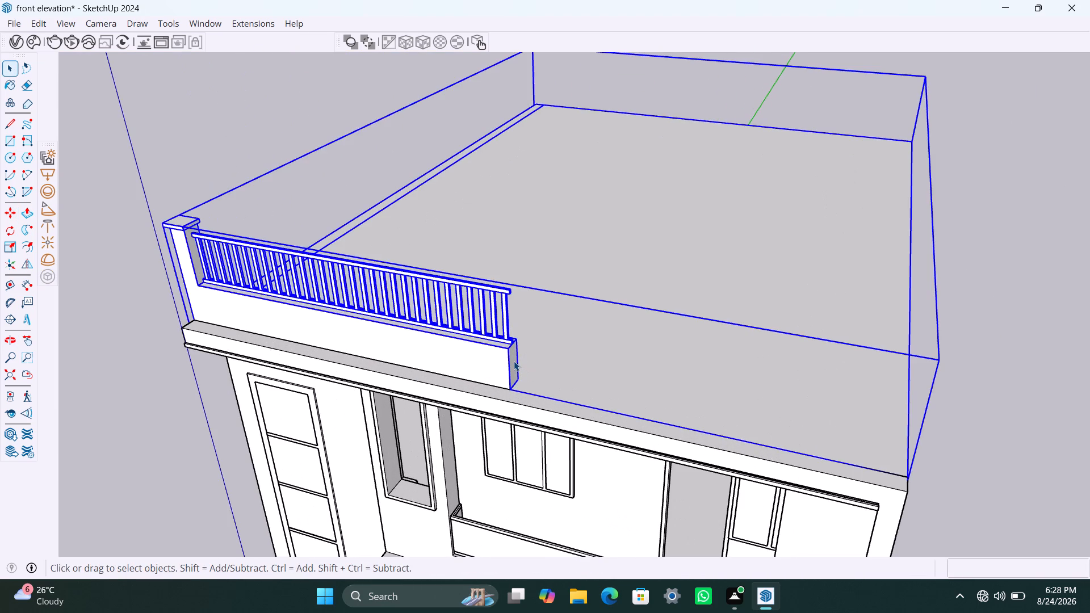
pyautogui.tripleClick(514, 361)
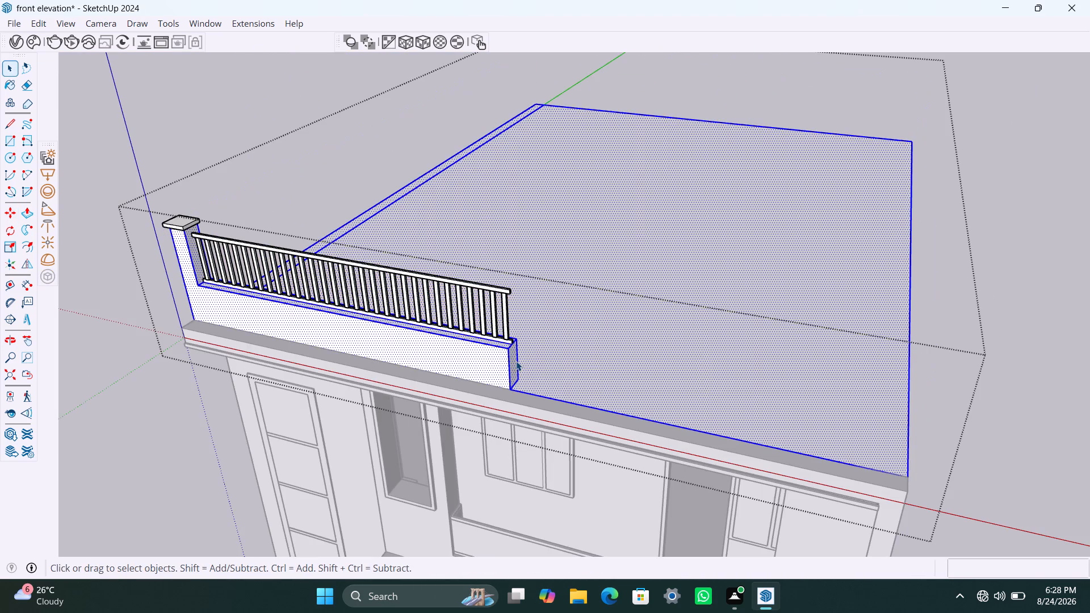
pyautogui.click(516, 361)
pyautogui.click(512, 366)
pyautogui.press('p')
pyautogui.click(513, 367)
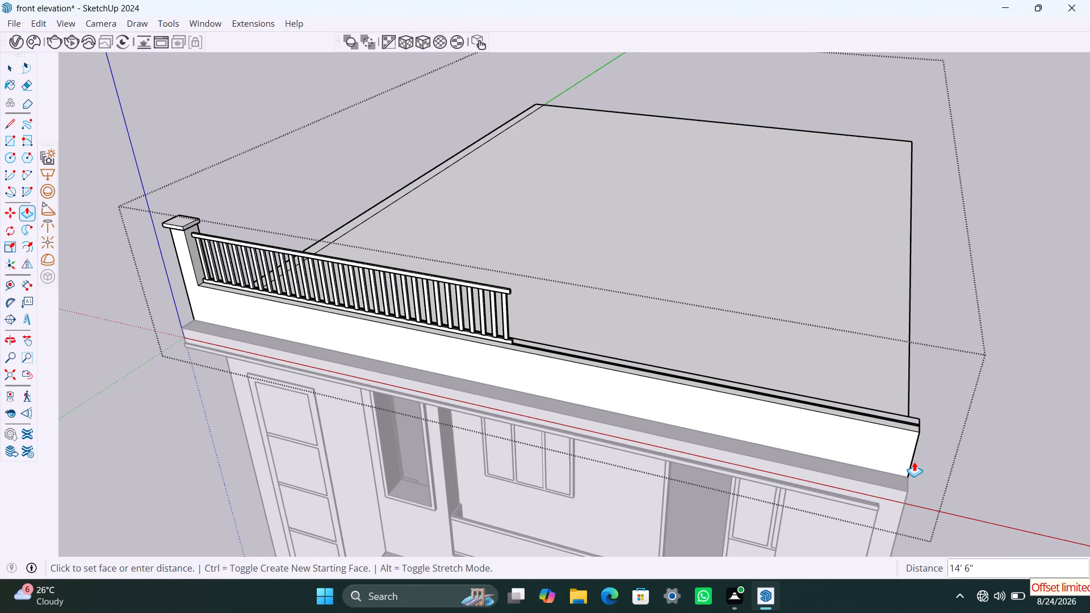
pyautogui.click(912, 390)
pyautogui.press('space')
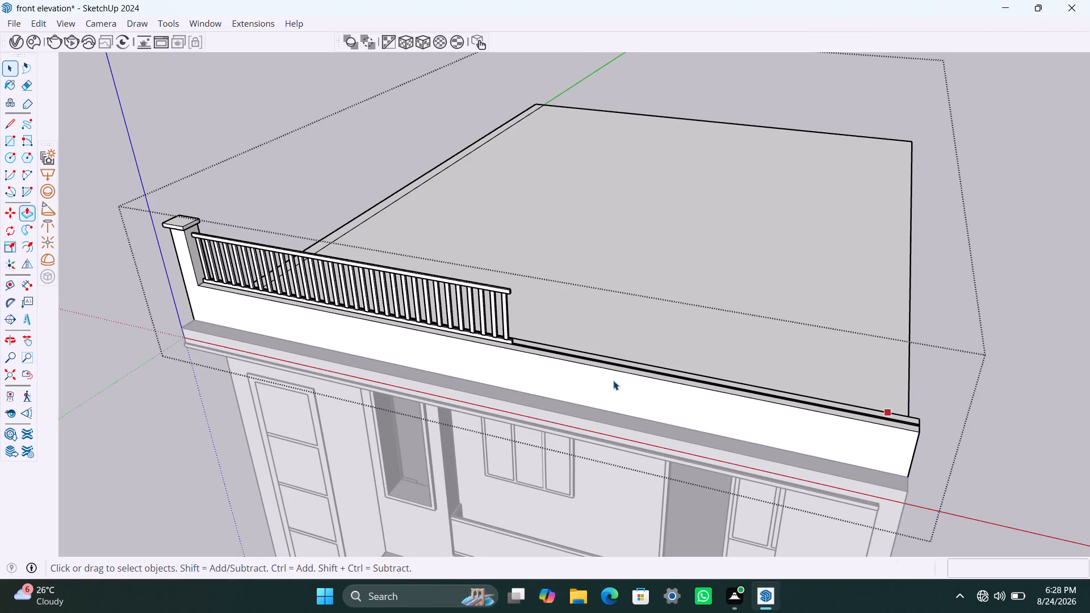
# Undo the low wall's Push/Pull extension along the front of the roof.
pyautogui.scroll(3, 516, 360)
pyautogui.moveTo(594, 342); pyautogui.dragTo(581, 422, button='middle')
pyautogui.scroll(9, 494, 391)
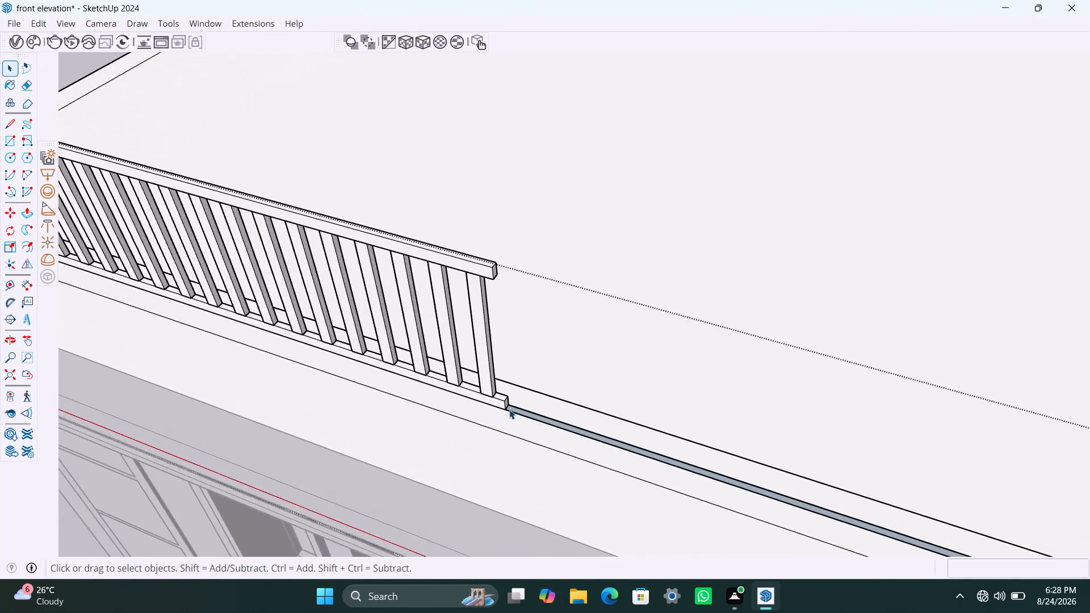
pyautogui.scroll(3, 509, 409)
pyautogui.scroll(-10, 549, 415)
pyautogui.hotkey('ctrl', 'z')
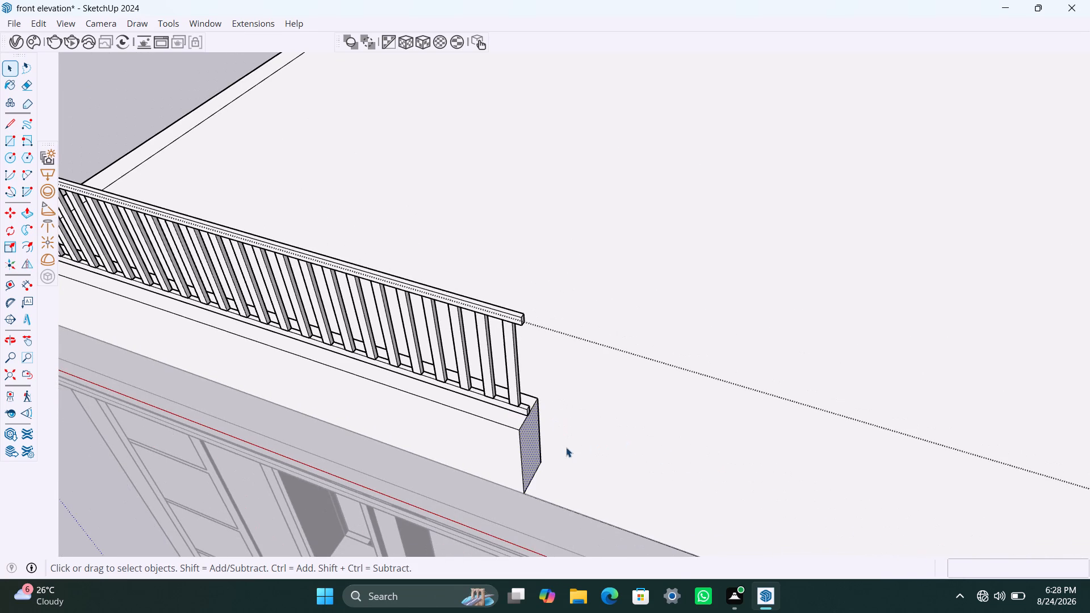
# Draw a rectangle over the low wall's end face beside the railing and make it a separate group.
pyautogui.press('space')
pyautogui.click(614, 288)
pyautogui.moveTo(536, 458); pyautogui.dragTo(422, 448, button='middle')
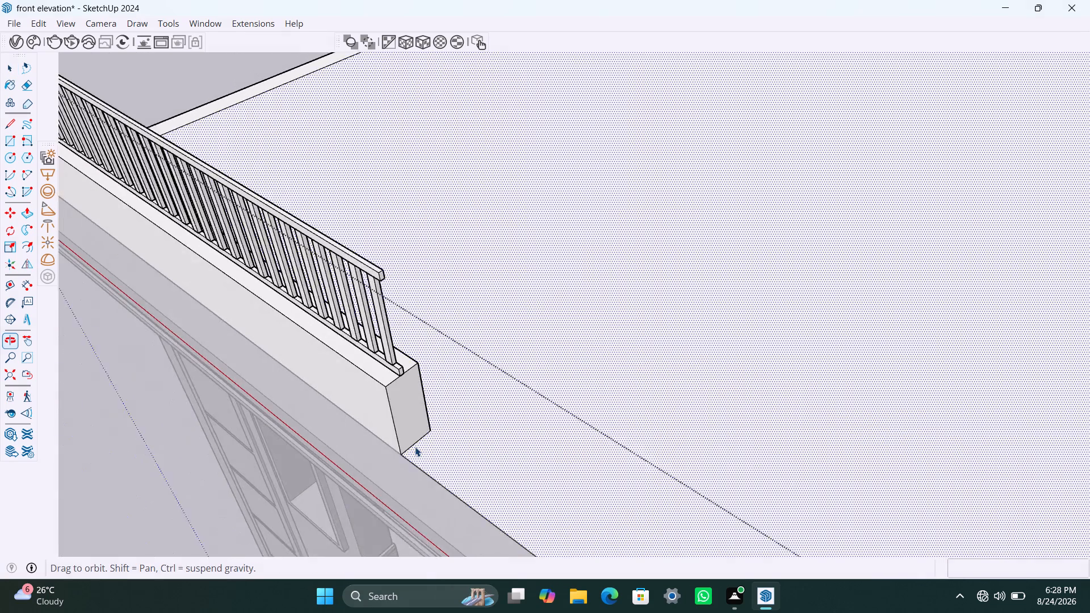
pyautogui.press('r')
pyautogui.click(366, 375)
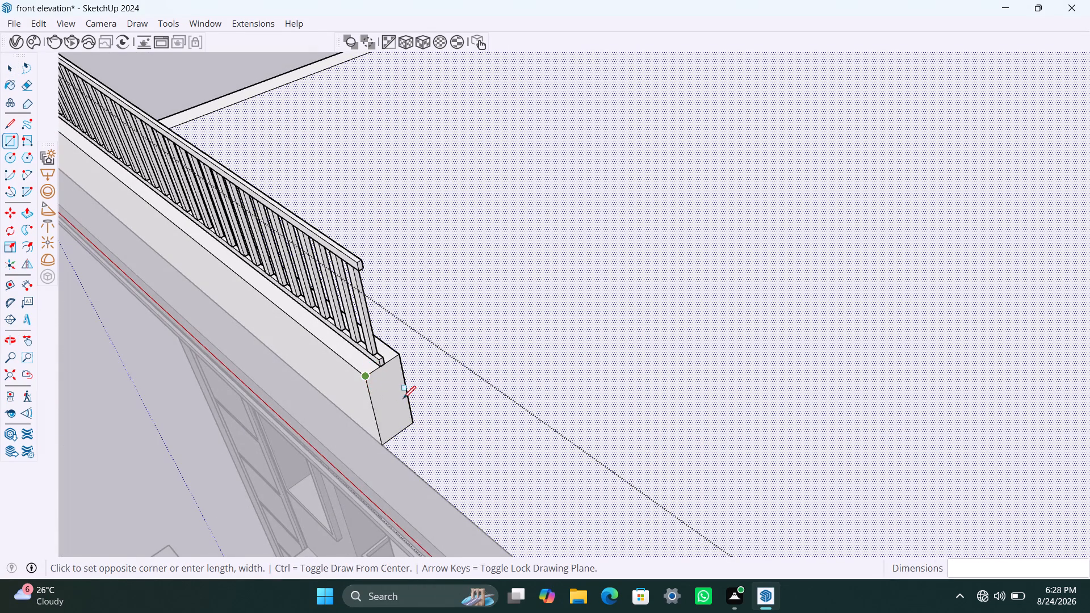
pyautogui.click(413, 427)
pyautogui.press('space')
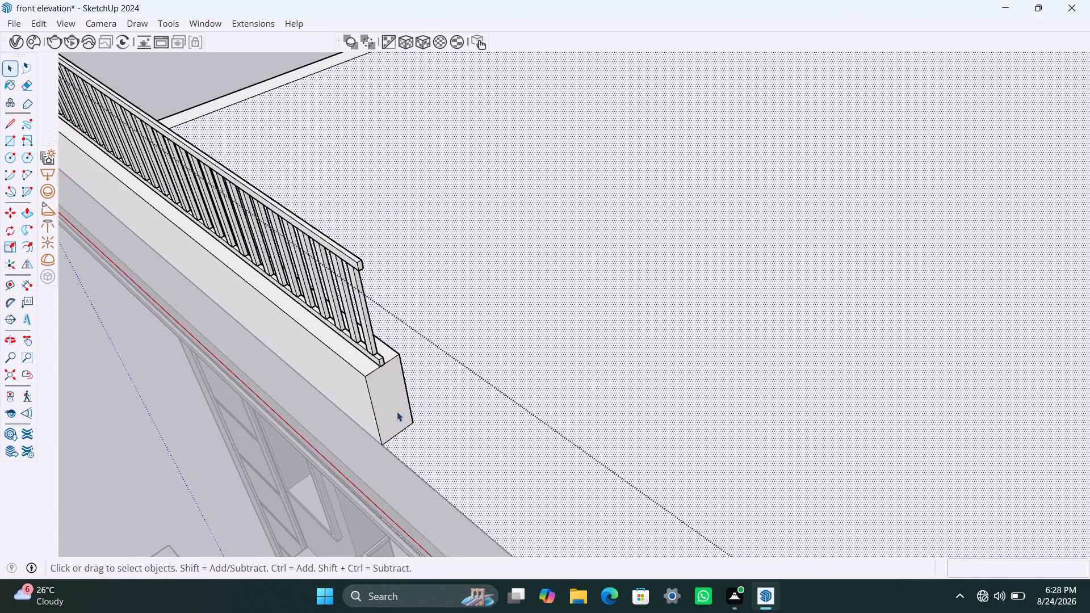
pyautogui.doubleClick(397, 412)
pyautogui.rightClick(397, 412)
pyautogui.click(450, 194)
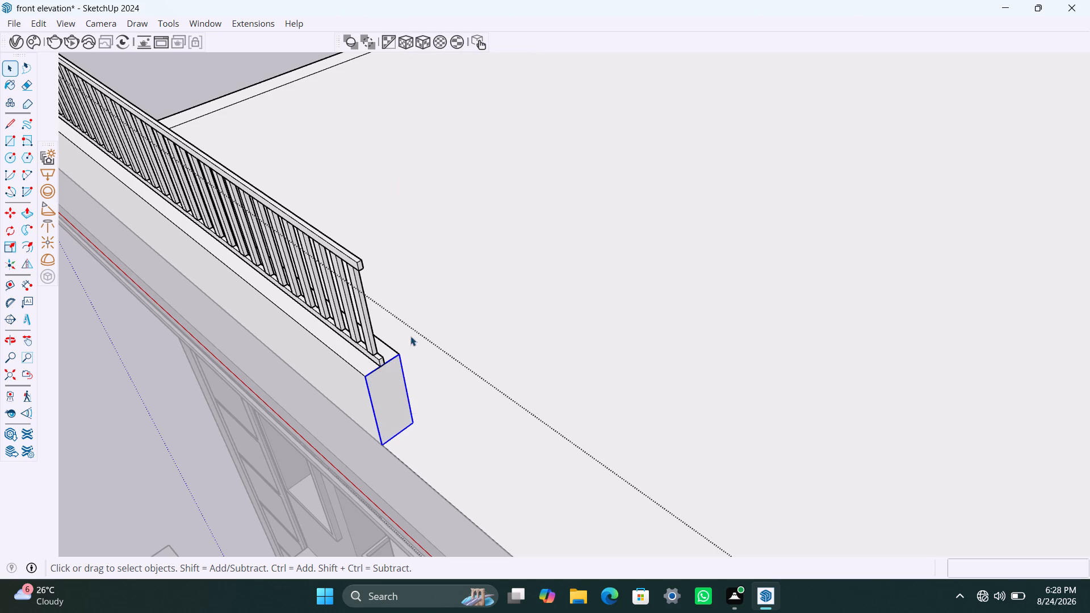
# Push/Pull the grouped end face 14' 6" along the front to the roof's far side edge and close the group.
pyautogui.tripleClick(384, 398)
pyautogui.press('p')
pyautogui.click(395, 398)
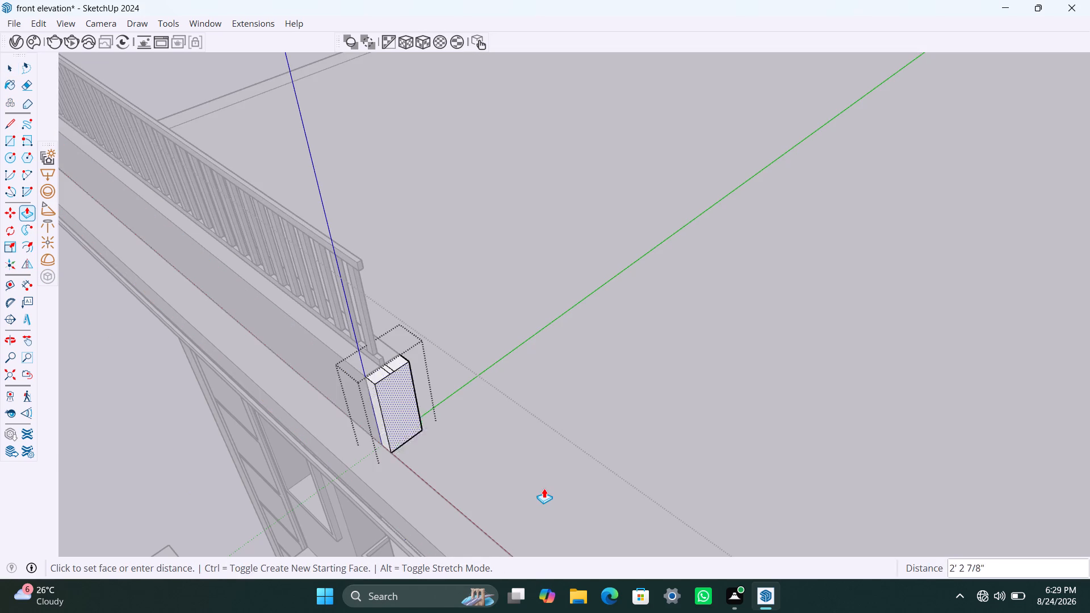
pyautogui.scroll(-14, 546, 490)
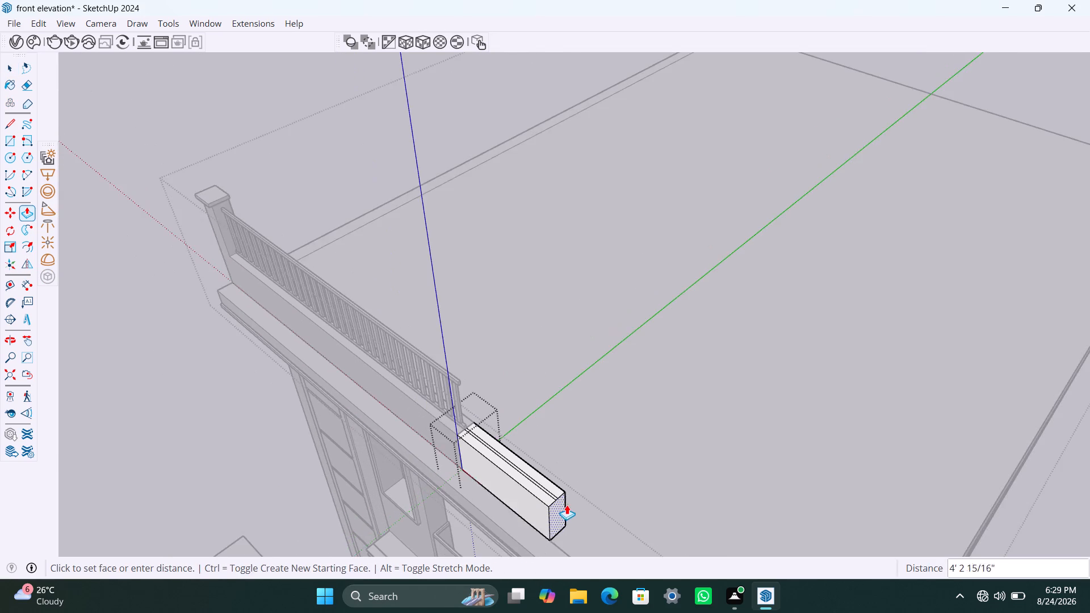
pyautogui.keyDown('shift'); pyautogui.moveTo(567, 504); pyautogui.dragTo(487, 301, button='middle'); pyautogui.keyUp('shift')
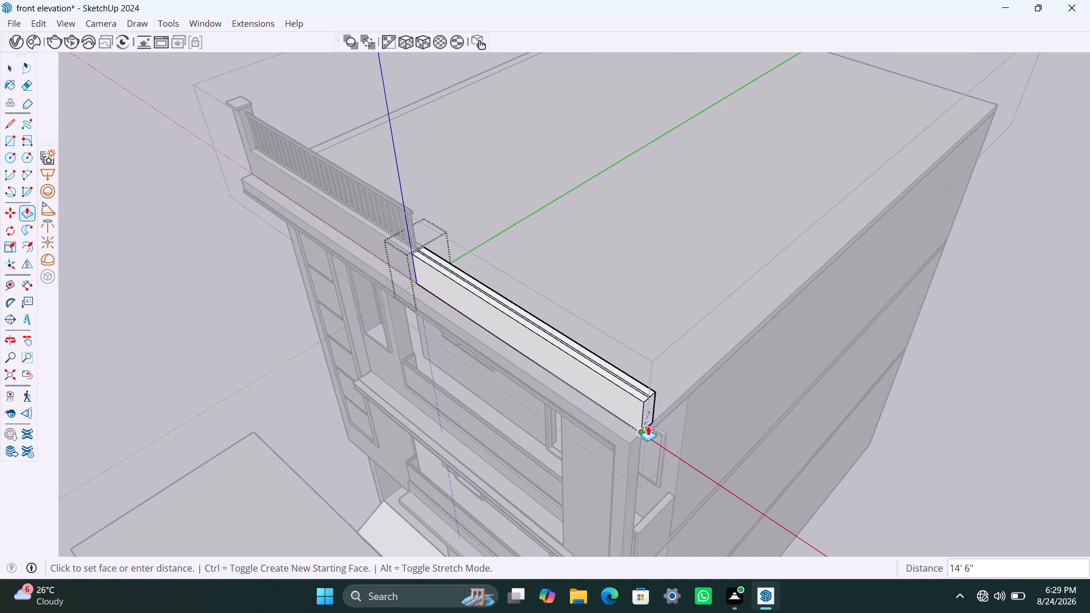
pyautogui.click(635, 436)
pyautogui.press('space')
pyautogui.click(939, 433)
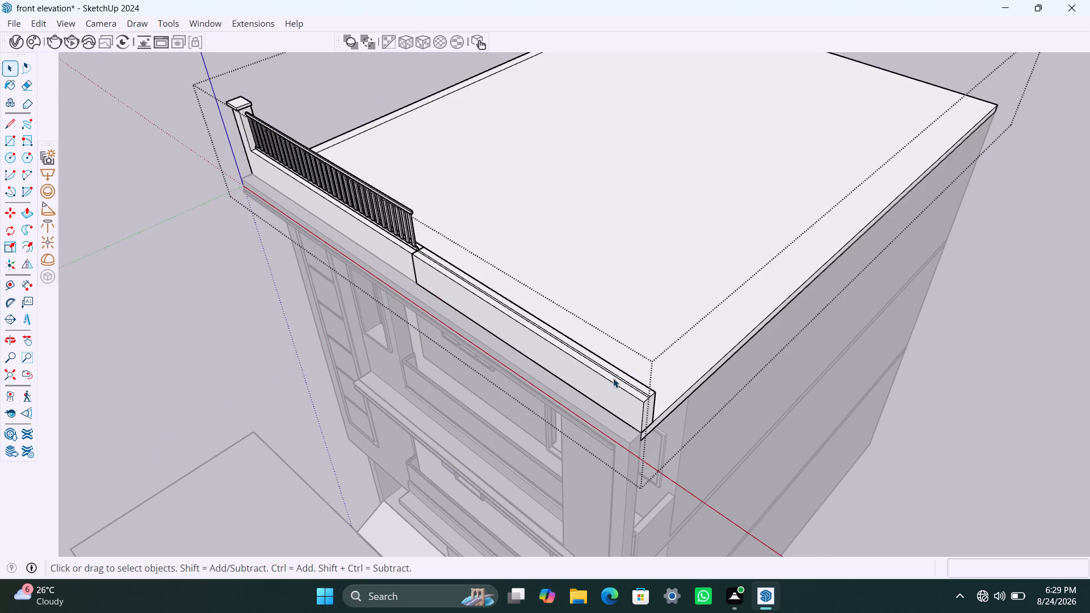
# Inside the new wall group, delete the two leftover lengthwise edges on its top face.
pyautogui.scroll(5, 603, 364)
pyautogui.click(602, 370)
pyautogui.doubleClick(606, 372)
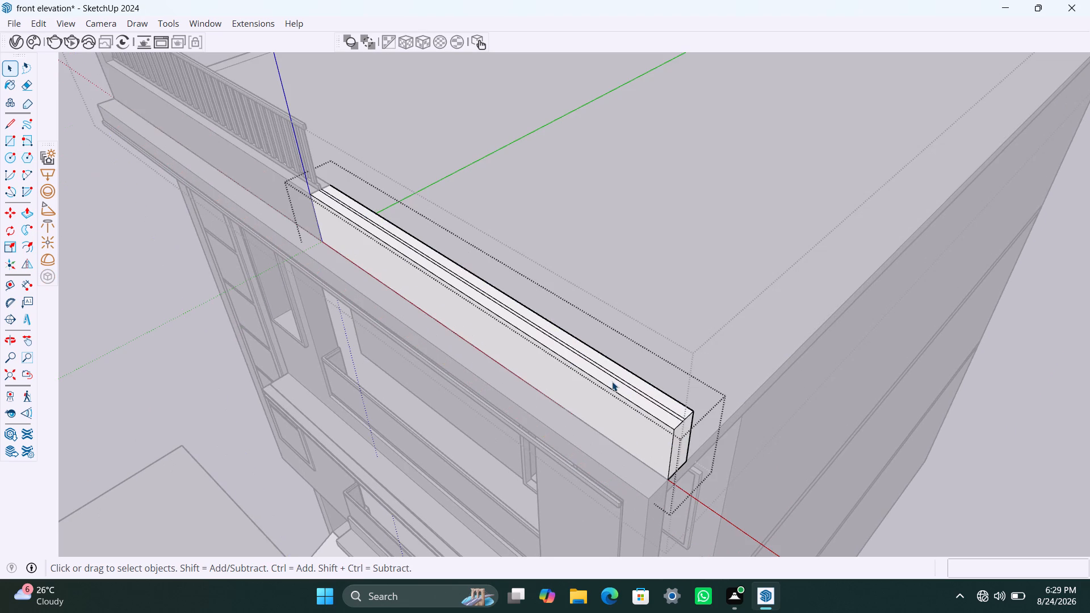
pyautogui.click(612, 381)
pyautogui.click(615, 380)
pyautogui.press('Delete')
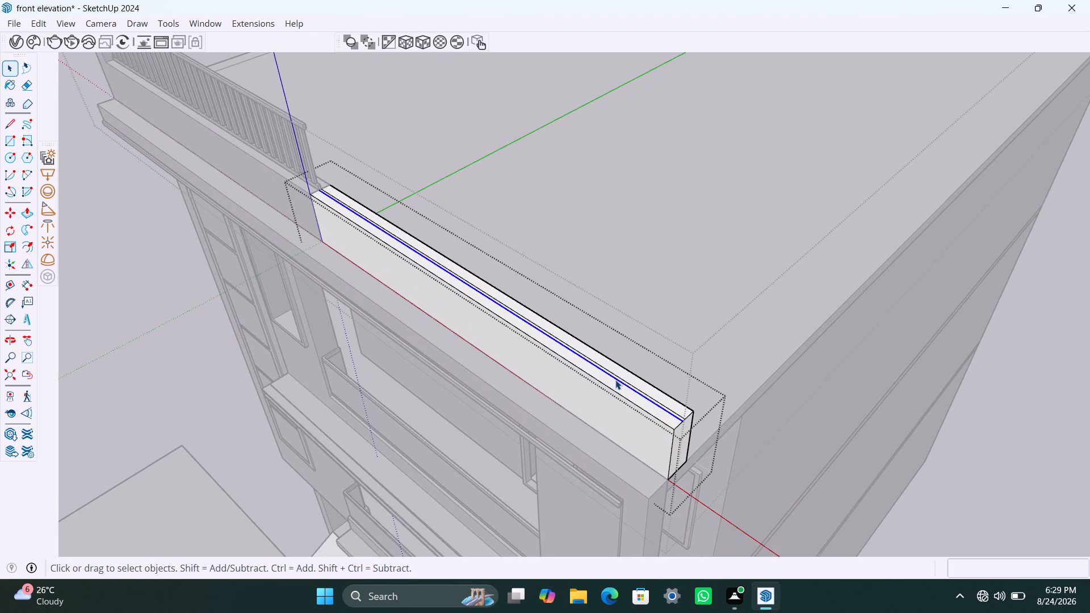
pyautogui.click(622, 380)
pyautogui.press('Delete')
pyautogui.scroll(-3, 615, 378)
pyautogui.moveTo(592, 393); pyautogui.dragTo(676, 394, button='middle')
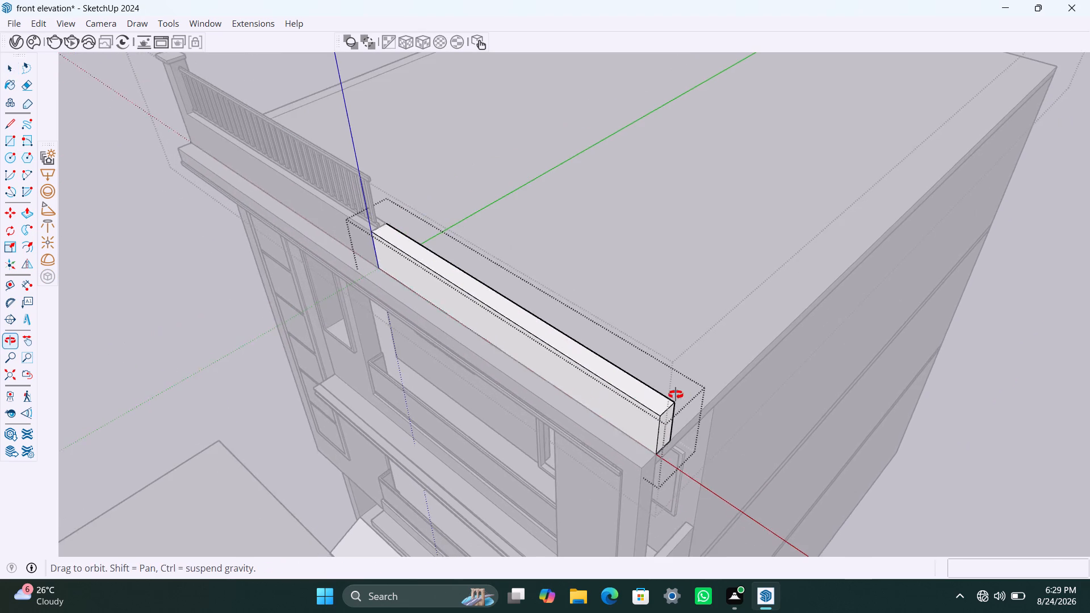
pyautogui.moveTo(676, 394); pyautogui.dragTo(756, 393, button='middle')
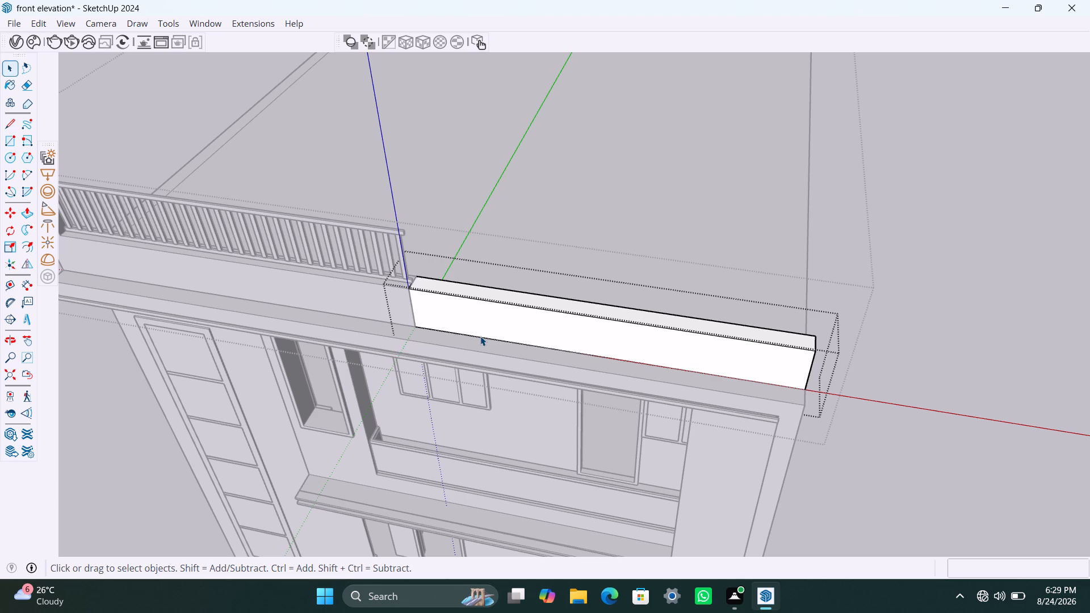
# Push/Pull the new wall's top face down 10.5".
pyautogui.click(510, 297)
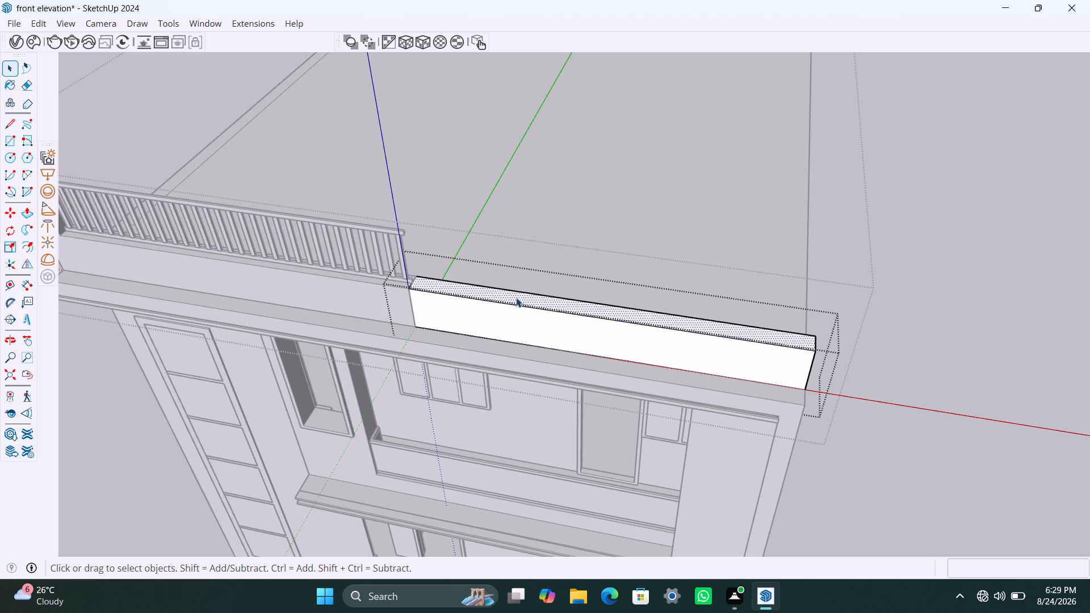
pyautogui.press('p')
pyautogui.click(516, 297)
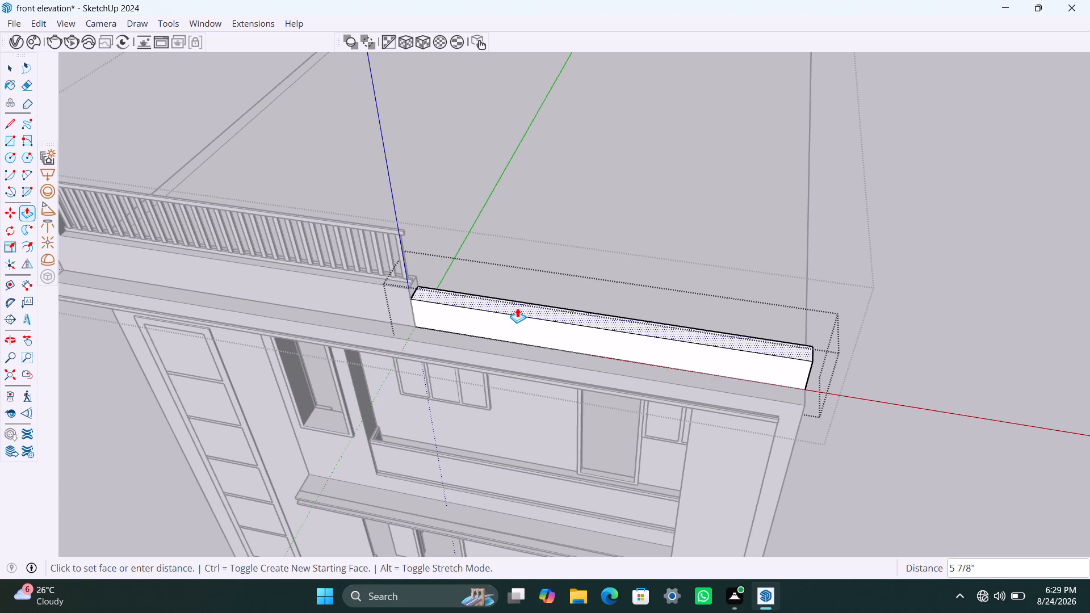
pyautogui.write('10.5"')
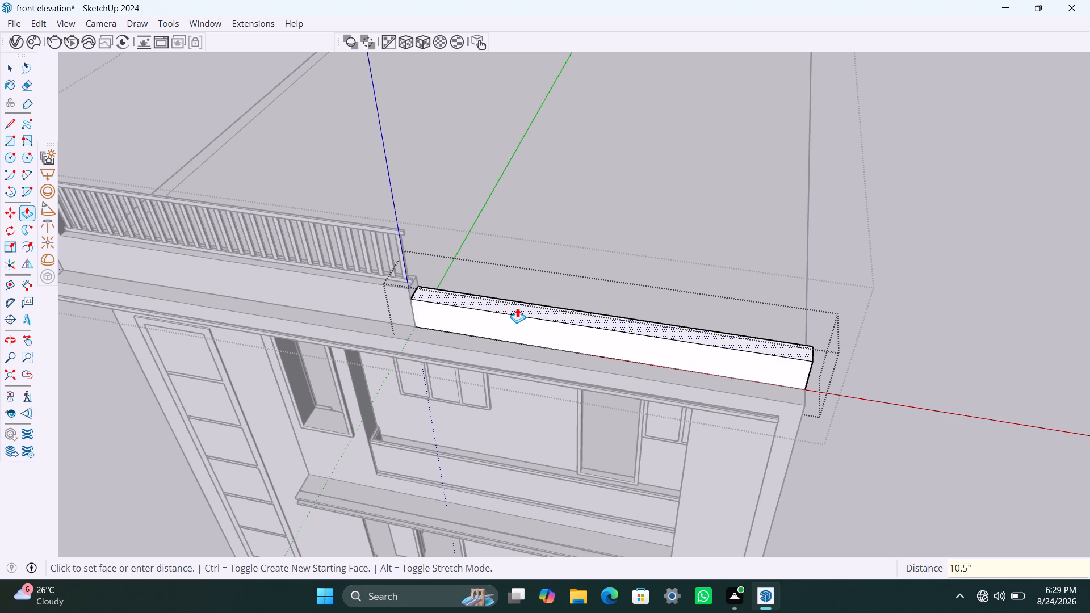
pyautogui.press('Return')
pyautogui.press('space')
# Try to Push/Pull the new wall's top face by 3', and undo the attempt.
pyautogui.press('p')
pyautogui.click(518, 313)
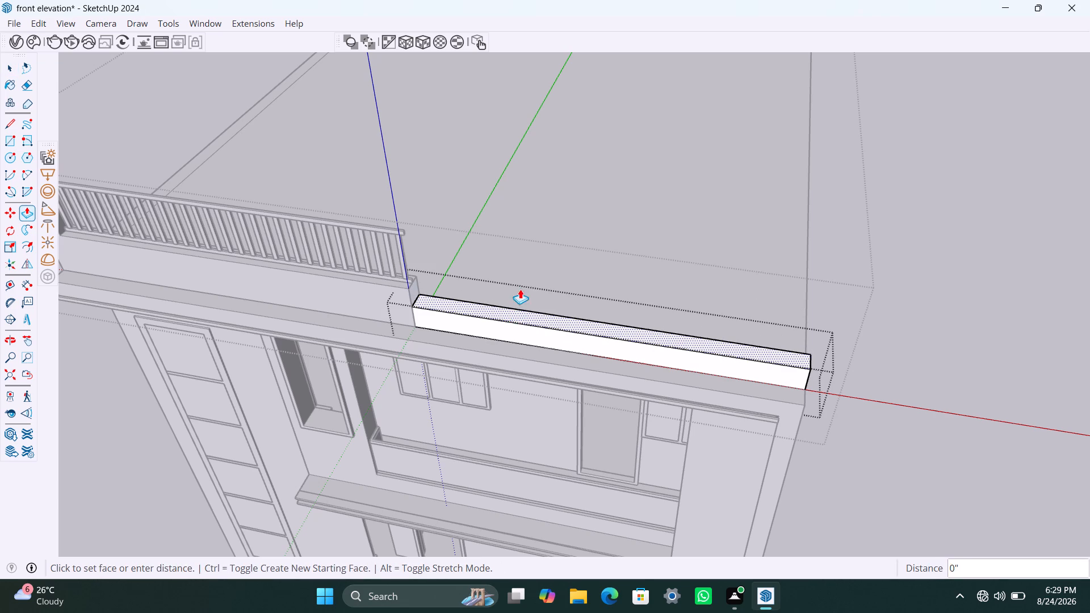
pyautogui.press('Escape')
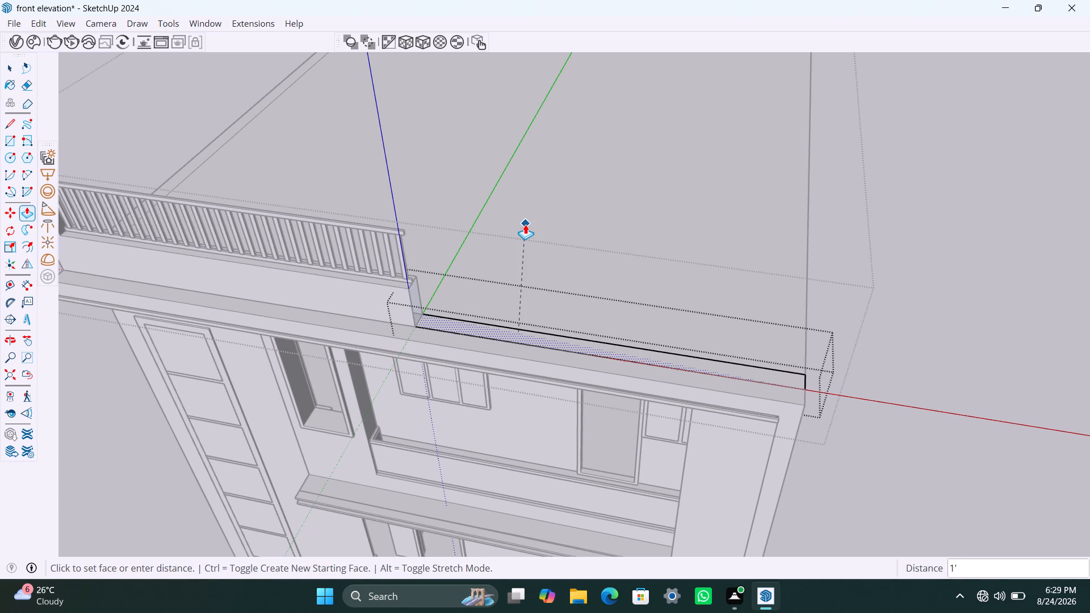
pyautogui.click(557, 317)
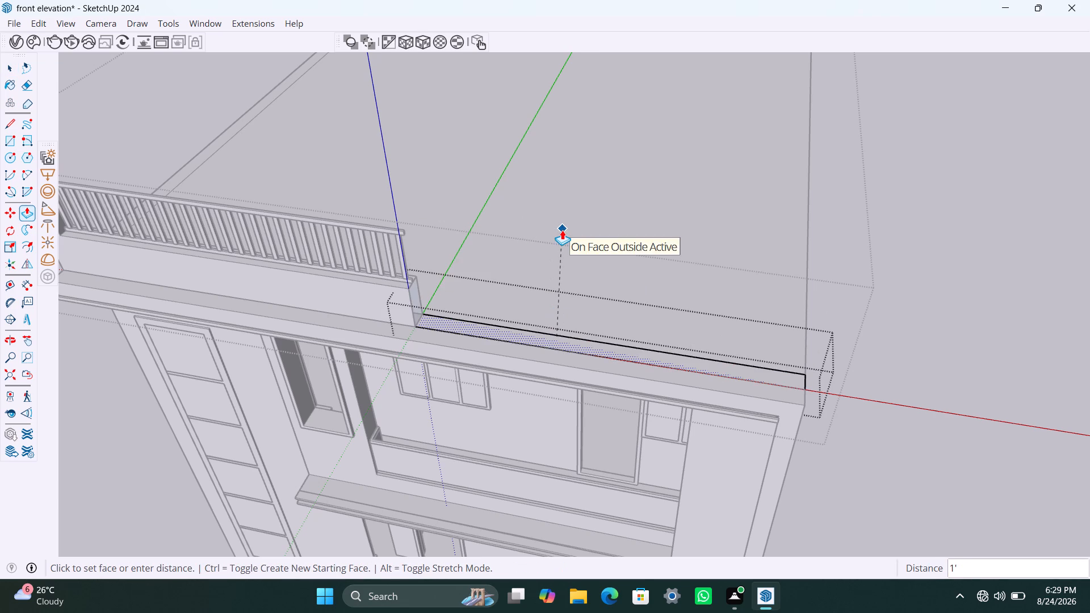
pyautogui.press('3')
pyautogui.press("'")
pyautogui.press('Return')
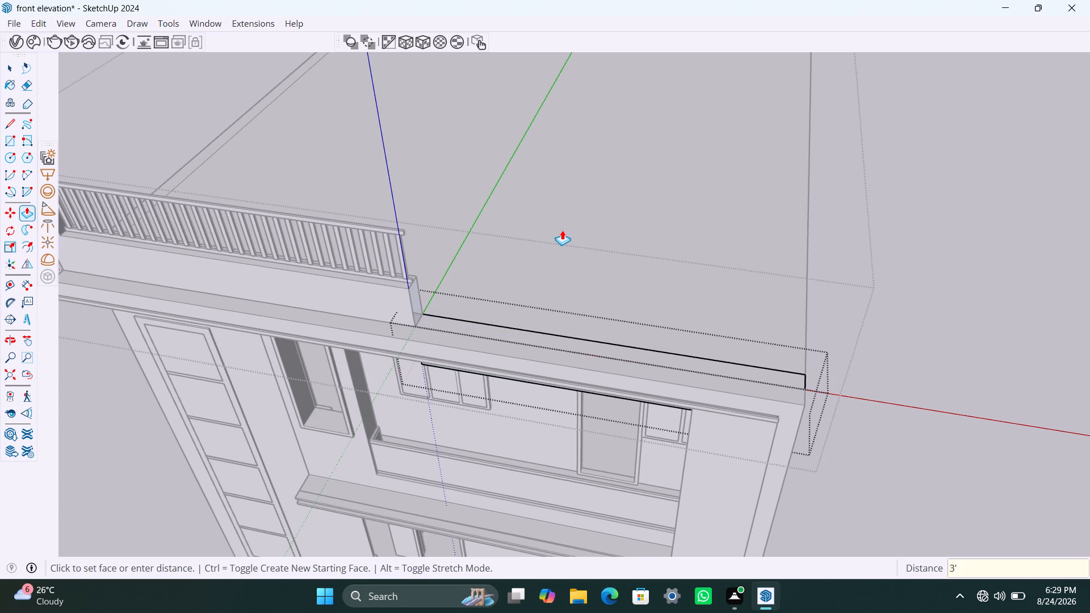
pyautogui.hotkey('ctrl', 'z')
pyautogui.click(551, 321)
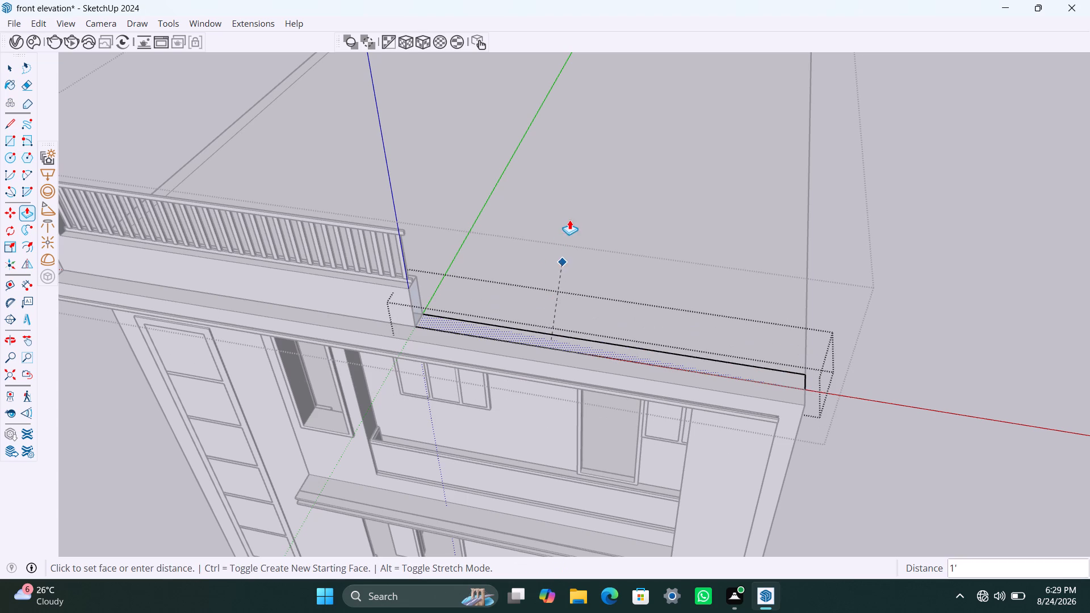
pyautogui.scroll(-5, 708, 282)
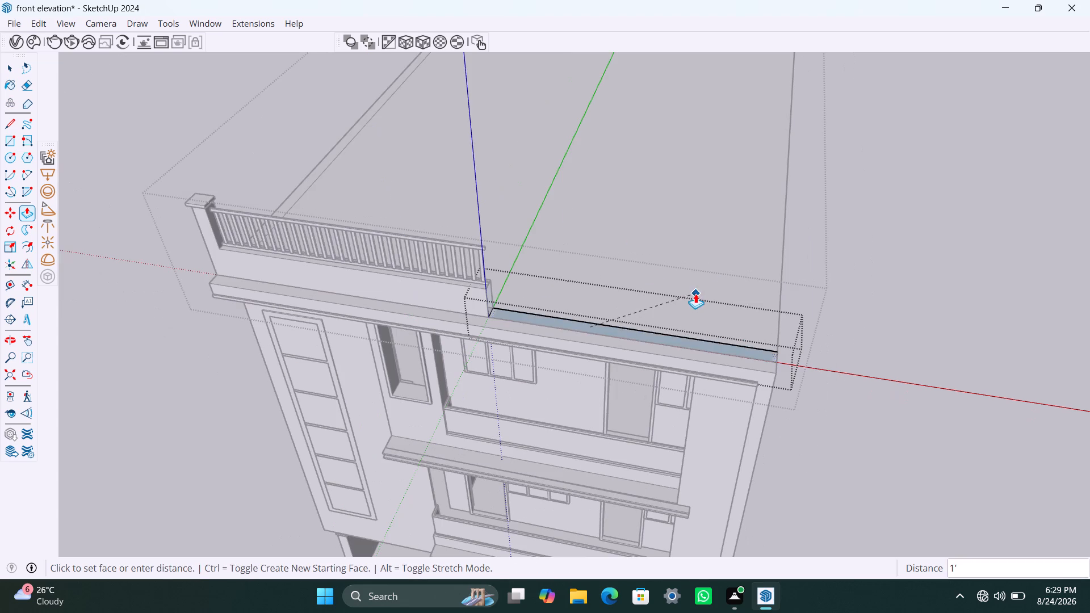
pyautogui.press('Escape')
# Push/Pull the new wall's top face up 3' and close the group.
pyautogui.click(681, 322)
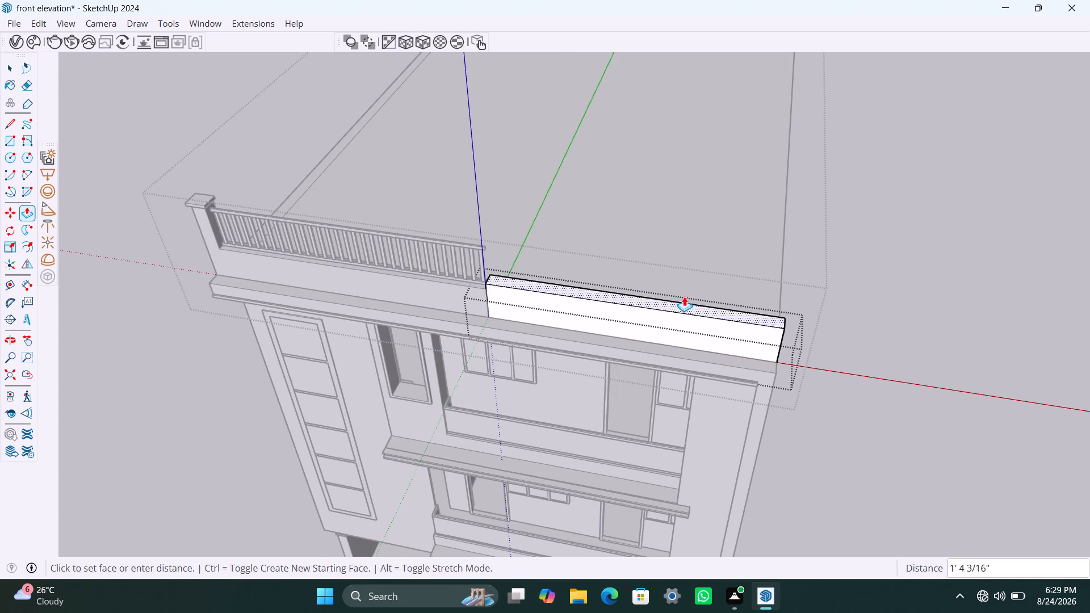
pyautogui.write("3'")
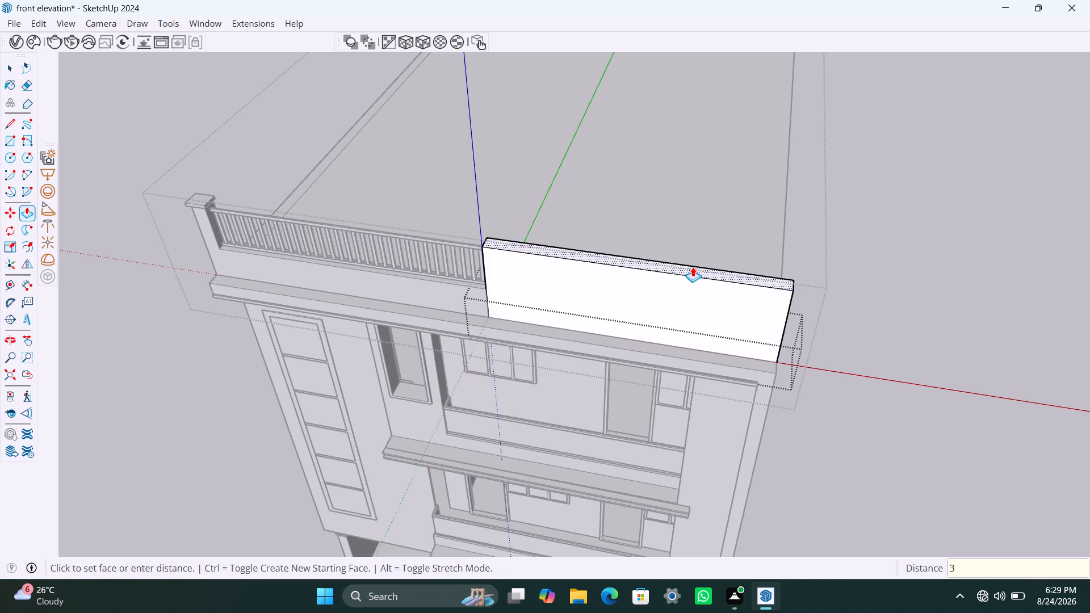
pyautogui.press('Return')
pyautogui.press('space')
pyautogui.click(929, 282)
# Reopen the new wall group beside the railing, raise its top face another 6" and close the group.
pyautogui.scroll(-3, 568, 253)
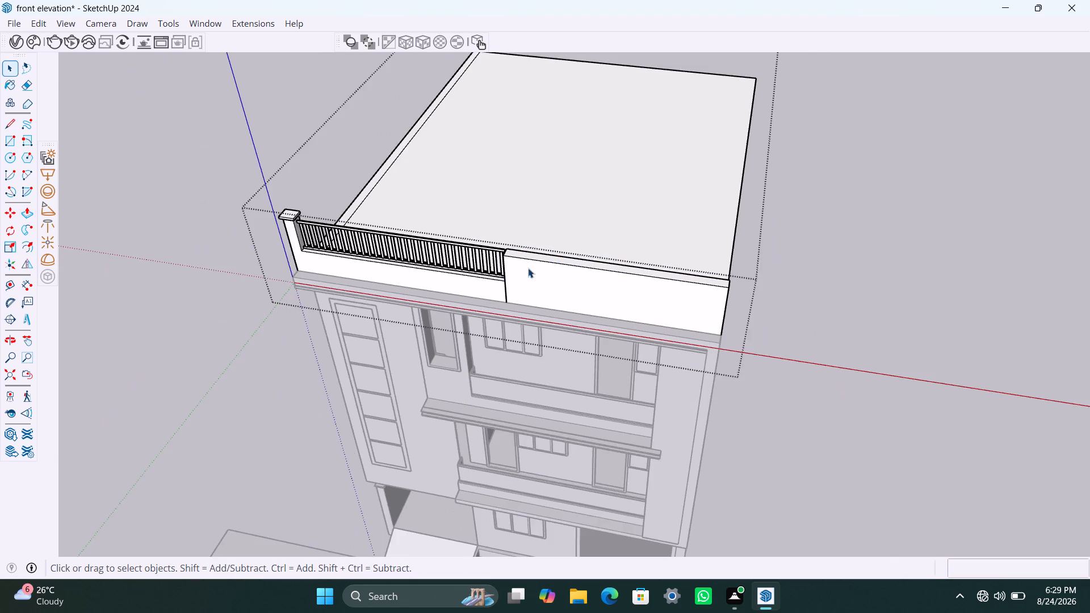
pyautogui.moveTo(528, 268); pyautogui.dragTo(669, 245, button='middle')
pyautogui.scroll(3, 631, 246)
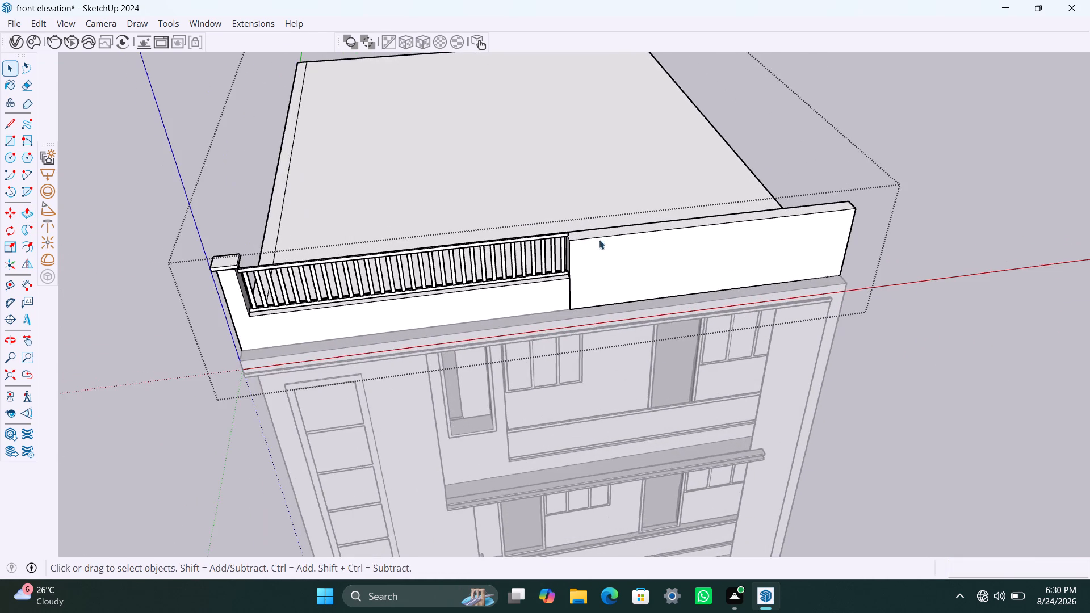
pyautogui.moveTo(599, 240); pyautogui.dragTo(490, 275, button='middle')
pyautogui.scroll(3, 590, 257)
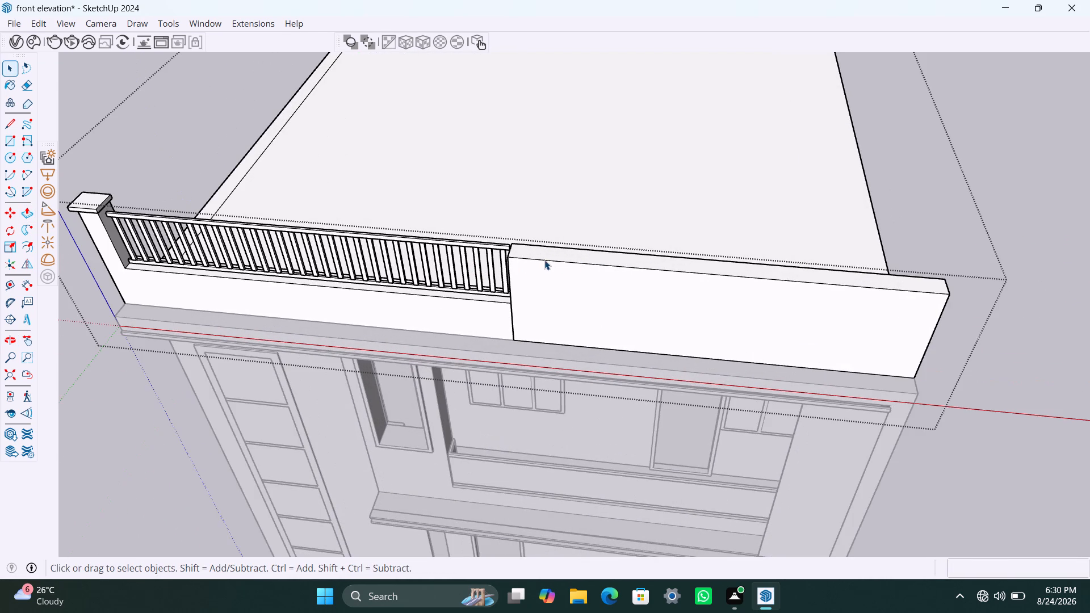
pyautogui.moveTo(544, 260); pyautogui.dragTo(611, 200, button='middle')
pyautogui.scroll(3, 498, 236)
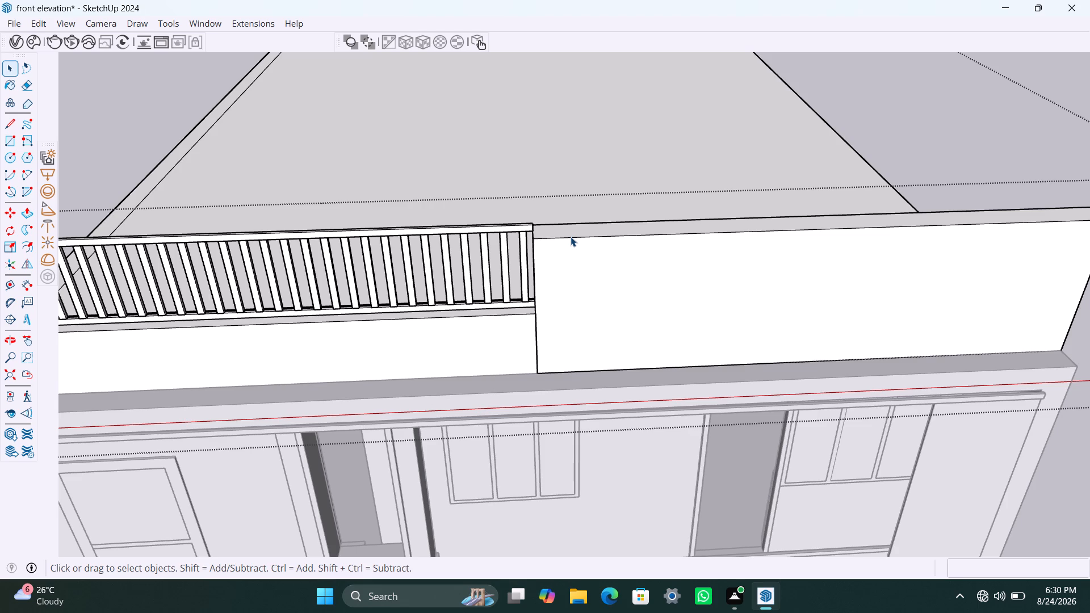
pyautogui.click(565, 232)
pyautogui.tripleClick(565, 232)
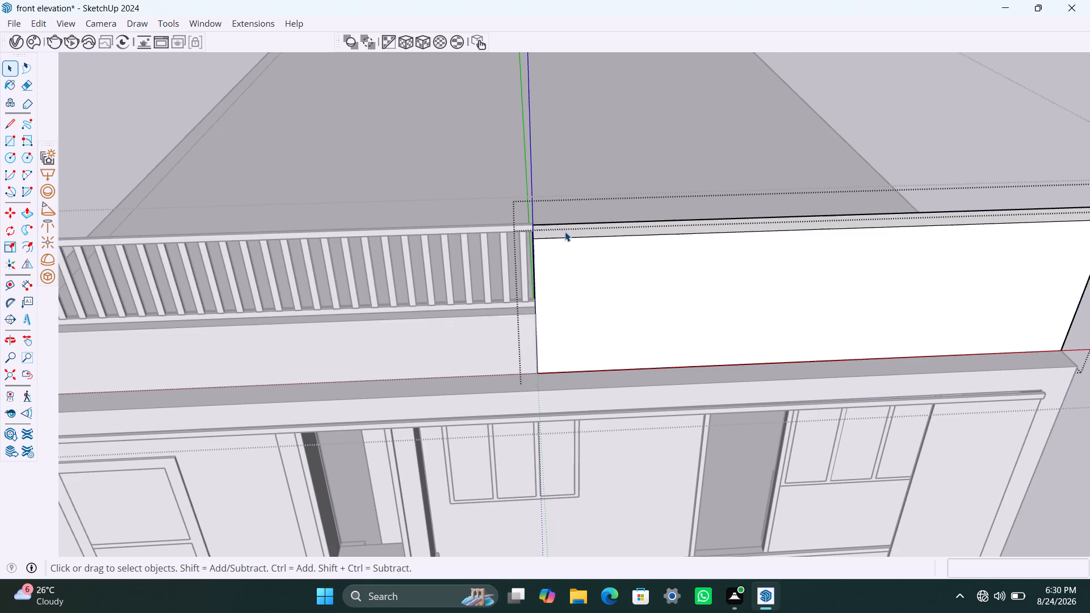
pyautogui.click(568, 232)
pyautogui.click(571, 232)
pyautogui.click(575, 234)
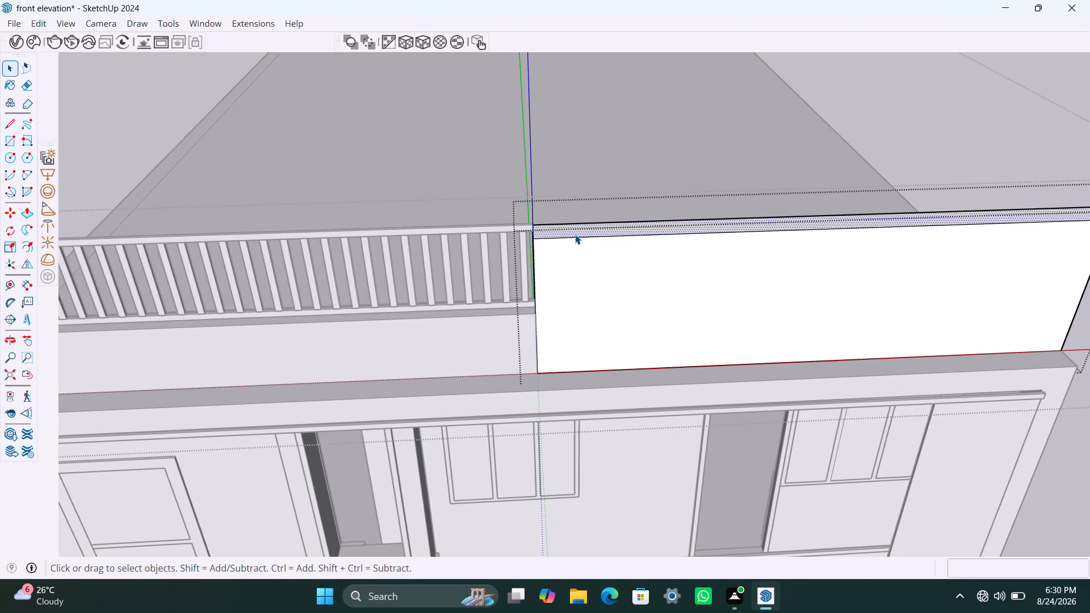
pyautogui.press('p')
pyautogui.click(575, 234)
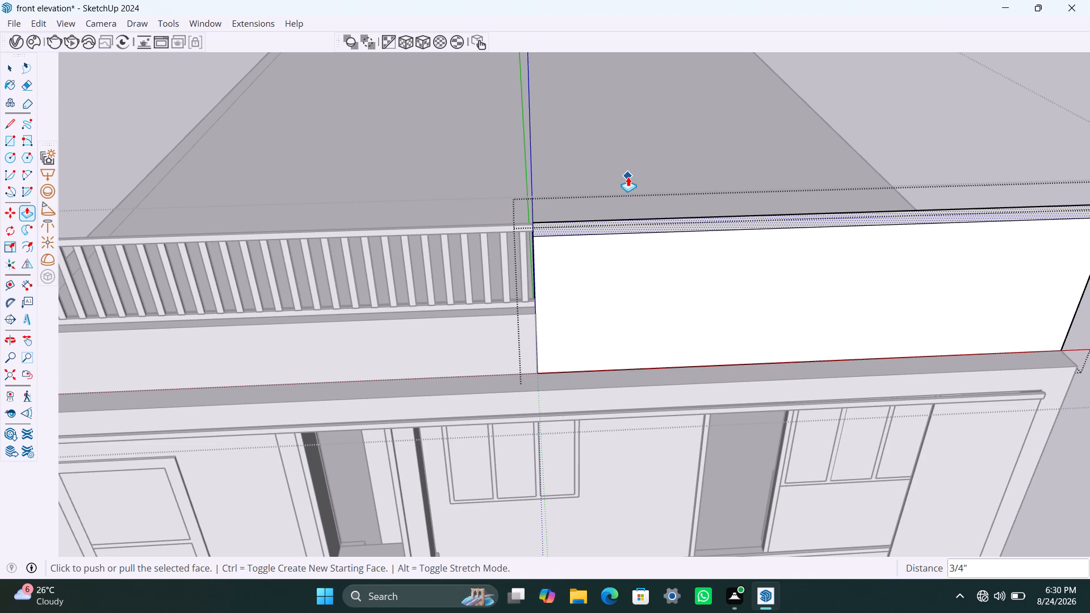
pyautogui.write('6"')
pyautogui.press('Return')
pyautogui.press('space')
pyautogui.click(898, 119)
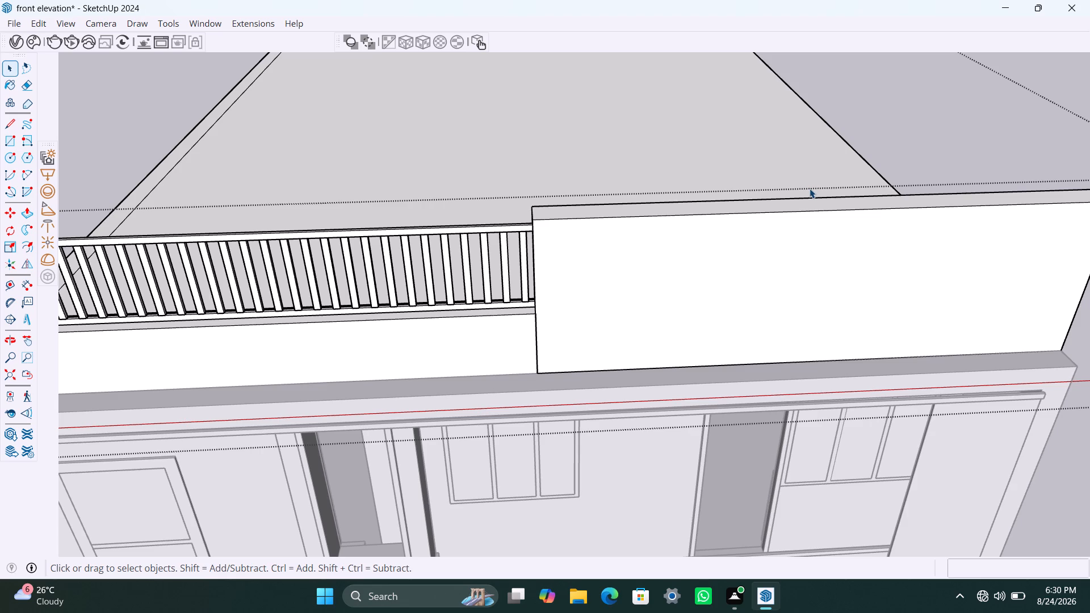
pyautogui.moveTo(646, 224); pyautogui.dragTo(617, 199, button='middle')
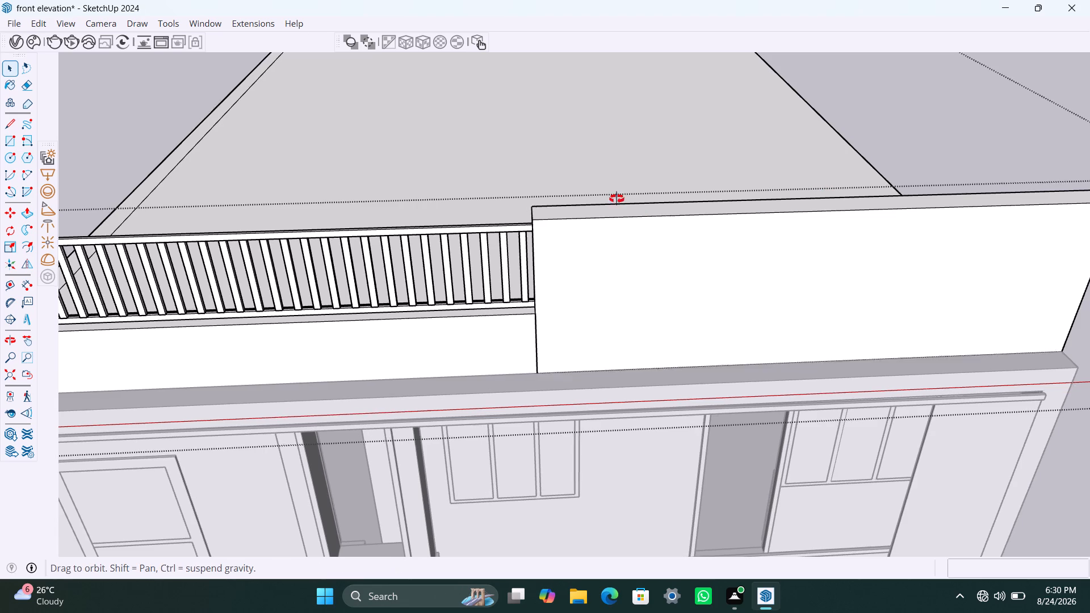
# Draw a rectangle covering the whole top face of the solid parapet wall and make it a group.
pyautogui.moveTo(617, 199); pyautogui.dragTo(573, 179, button='middle')
pyautogui.scroll(-2, 643, 246)
pyautogui.moveTo(726, 249); pyautogui.dragTo(785, 256, button='middle')
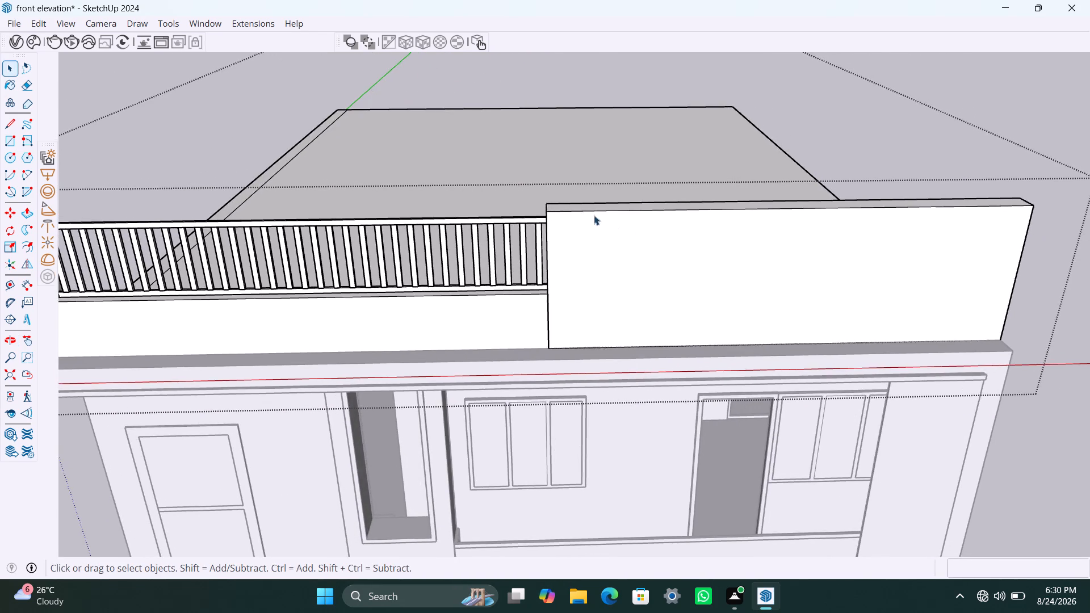
pyautogui.scroll(2, 585, 208)
pyautogui.moveTo(578, 205); pyautogui.dragTo(546, 339, button='middle')
pyautogui.scroll(3, 547, 227)
pyautogui.moveTo(560, 259); pyautogui.dragTo(557, 322, button='middle')
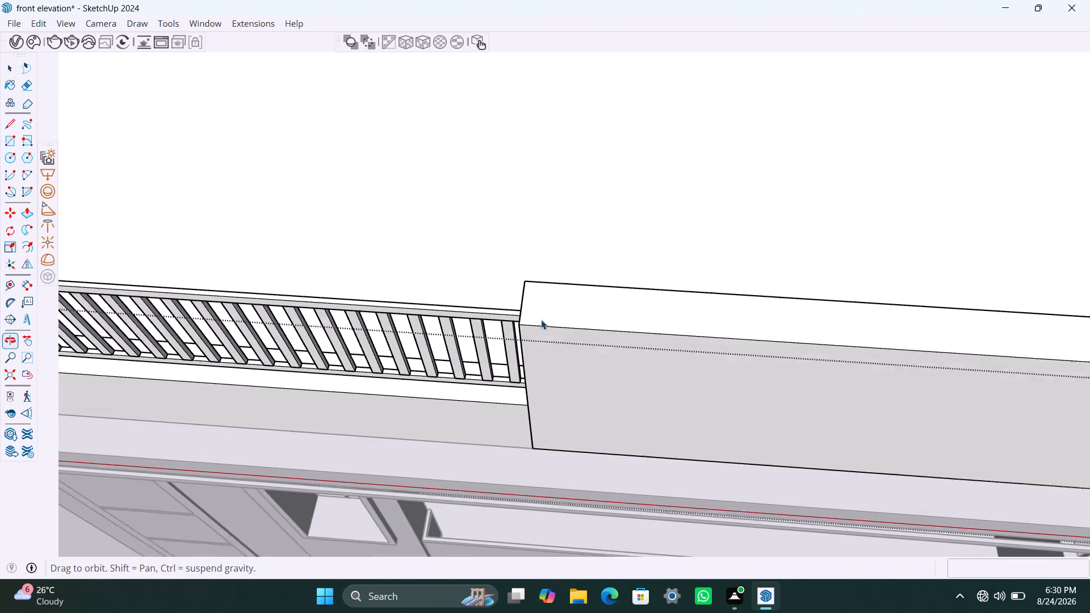
pyautogui.press('r')
pyautogui.click(527, 293)
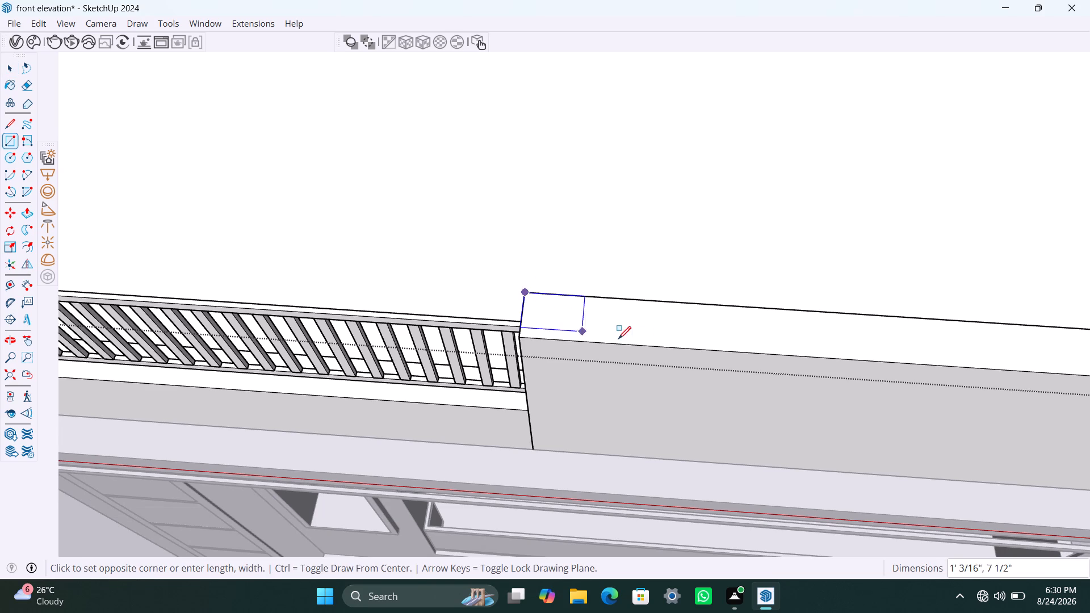
pyautogui.scroll(-6, 644, 343)
pyautogui.keyDown('shift'); pyautogui.moveTo(712, 355); pyautogui.dragTo(443, 288, button='middle'); pyautogui.keyUp('shift')
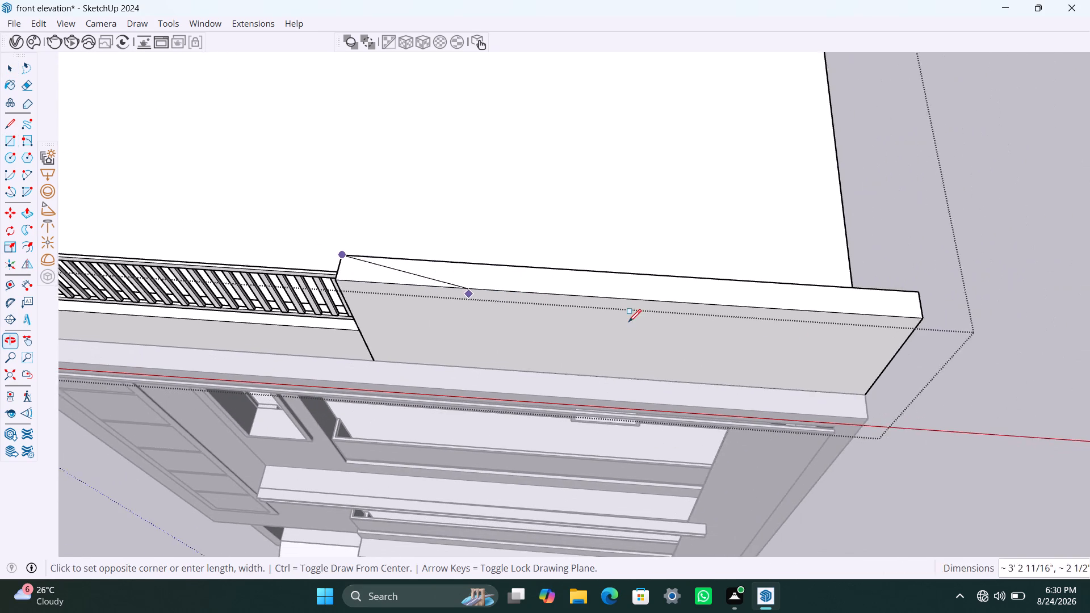
pyautogui.click(896, 312)
pyautogui.press('space')
pyautogui.doubleClick(852, 305)
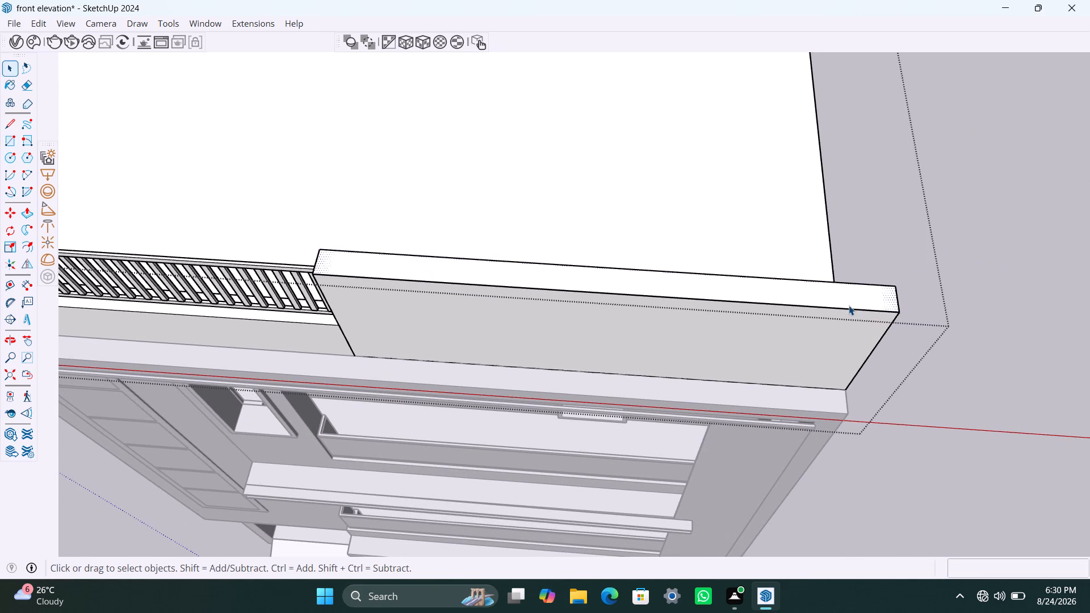
pyautogui.doubleClick(841, 302)
pyautogui.rightClick(841, 302)
pyautogui.click(900, 135)
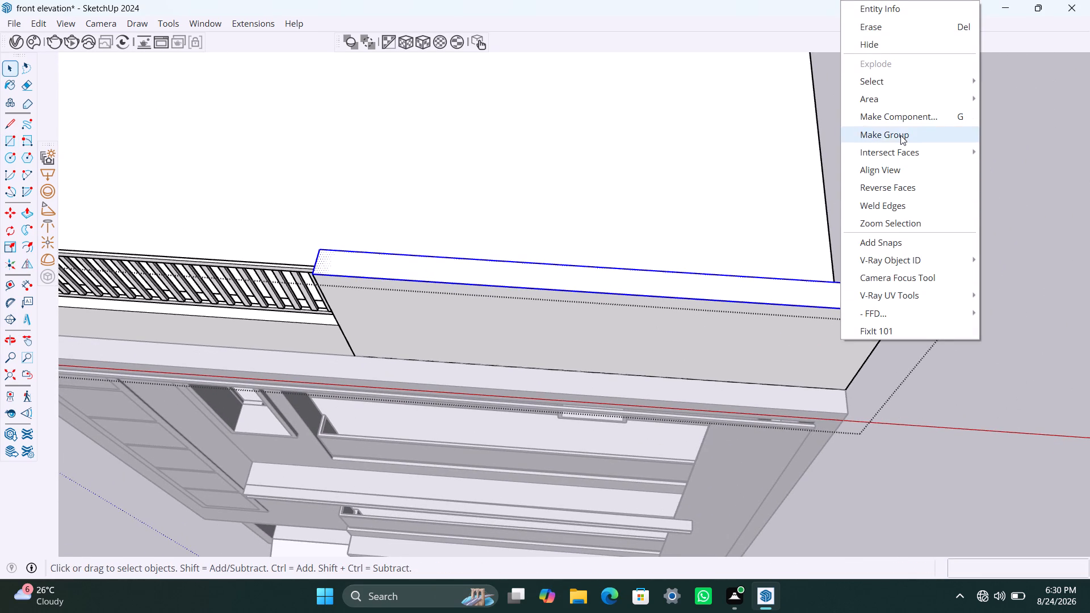
# Open the new cap group on the solid wall, Push/Pull its face up 2" and close the group.
pyautogui.click(454, 282)
pyautogui.tripleClick(454, 278)
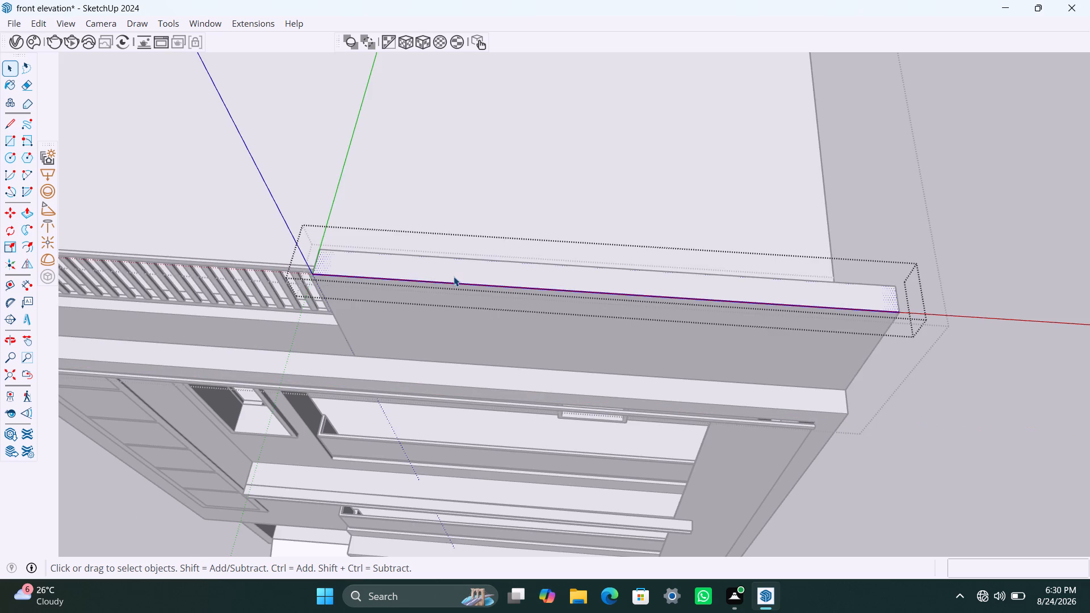
pyautogui.press('p')
pyautogui.click(456, 272)
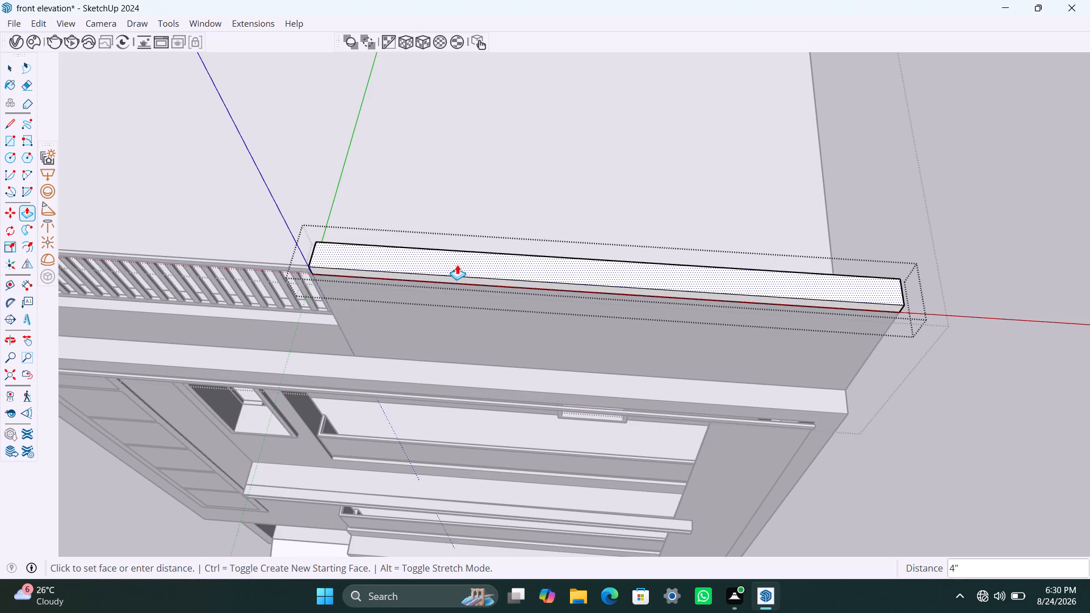
pyautogui.write('2"')
pyautogui.press('Return')
pyautogui.press('space')
pyautogui.scroll(-4, 303, 280)
pyautogui.moveTo(322, 292); pyautogui.dragTo(381, 292, button='middle')
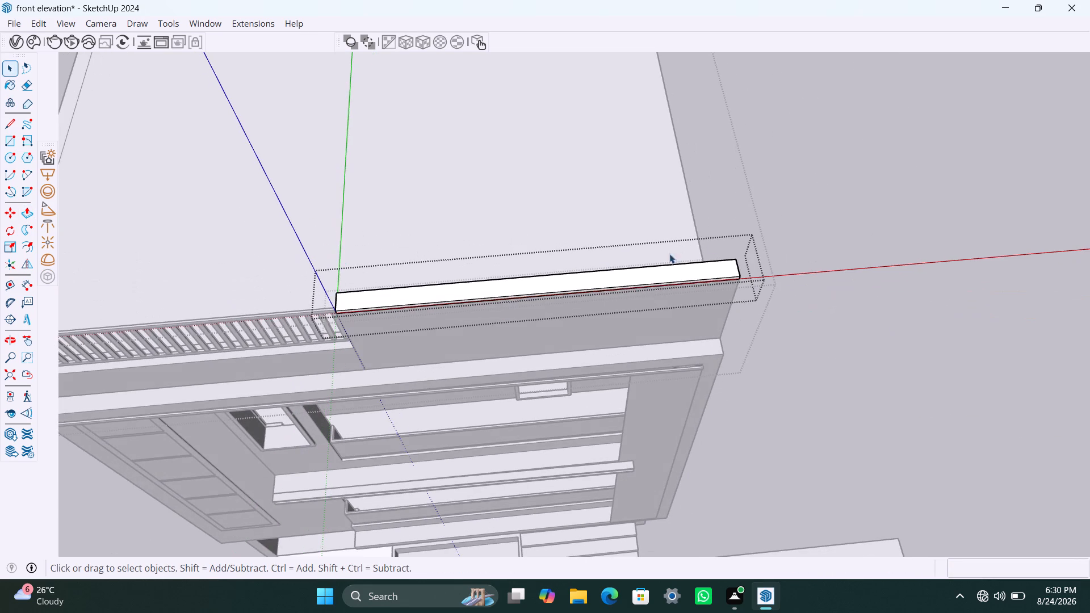
pyautogui.click(800, 209)
# Open the railing's top rail group, Push/Pull its top face by 2" and close the group.
pyautogui.scroll(-3, 156, 357)
pyautogui.keyDown('shift'); pyautogui.moveTo(225, 342); pyautogui.dragTo(351, 354, button='middle'); pyautogui.keyUp('shift')
pyautogui.scroll(5, 257, 355)
pyautogui.moveTo(287, 356); pyautogui.dragTo(283, 305, button='middle')
pyautogui.scroll(11, 270, 310)
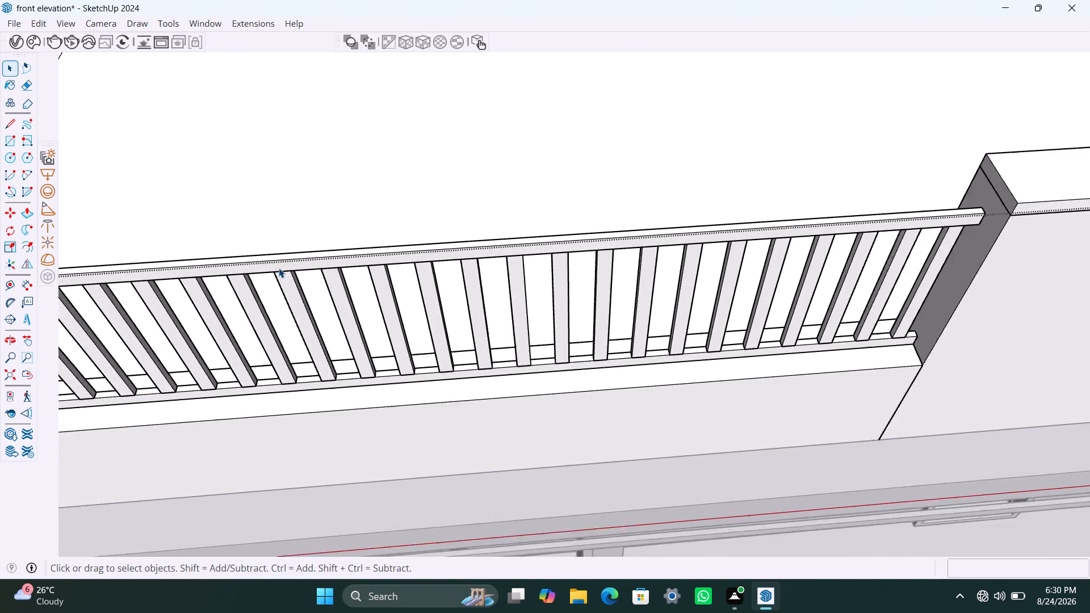
pyautogui.click(304, 251)
pyautogui.tripleClick(308, 251)
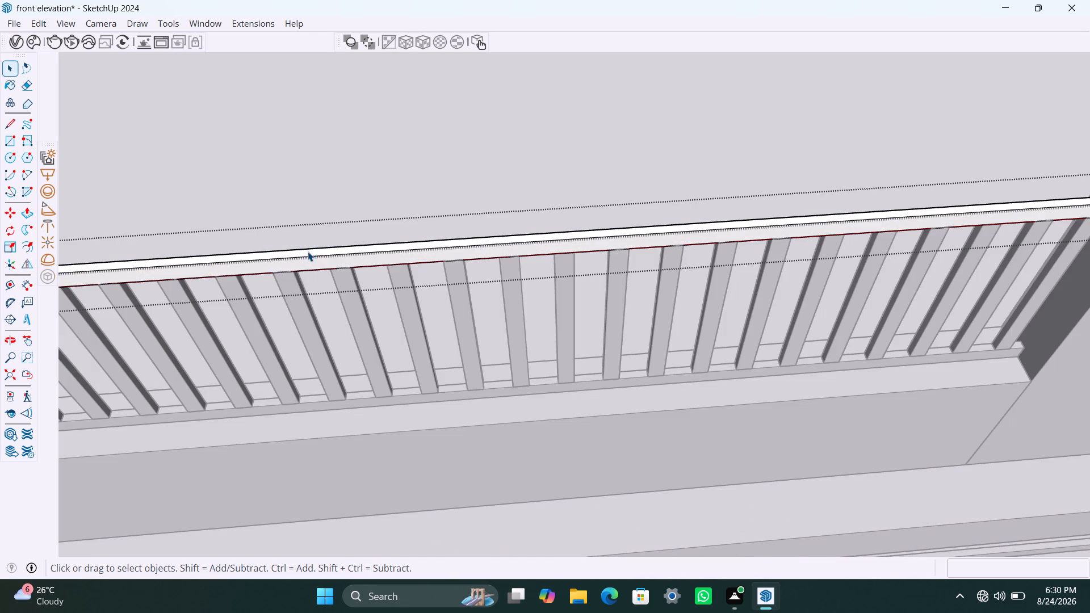
pyautogui.click(308, 251)
pyautogui.click(313, 251)
pyautogui.click(316, 251)
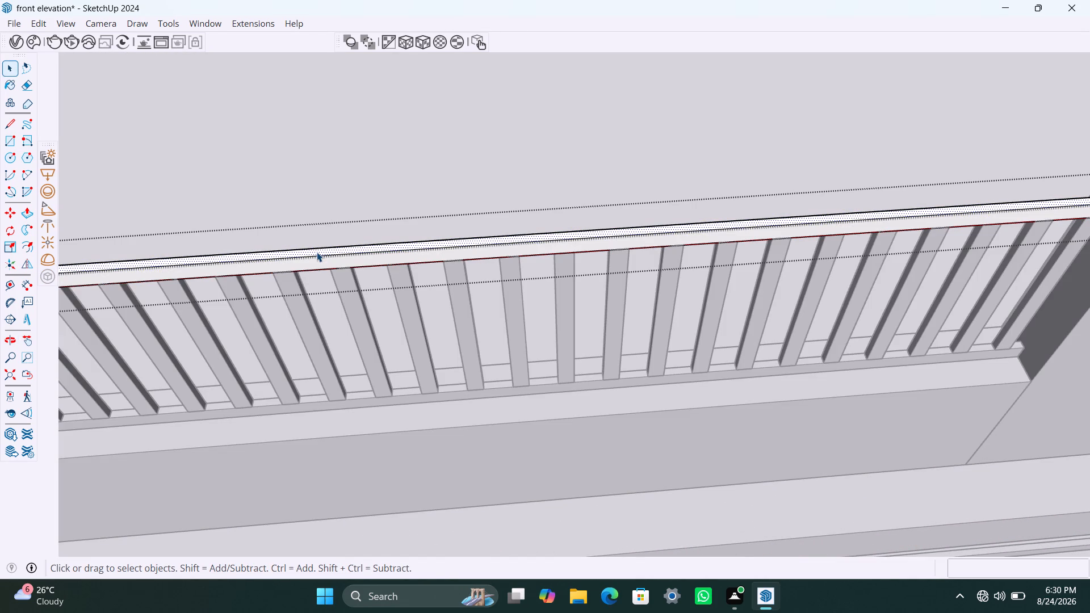
pyautogui.press('p')
pyautogui.click(317, 252)
pyautogui.write('2"')
pyautogui.press('Return')
pyautogui.press('space')
pyautogui.click(351, 205)
pyautogui.scroll(-6, 349, 217)
pyautogui.scroll(-5, 343, 276)
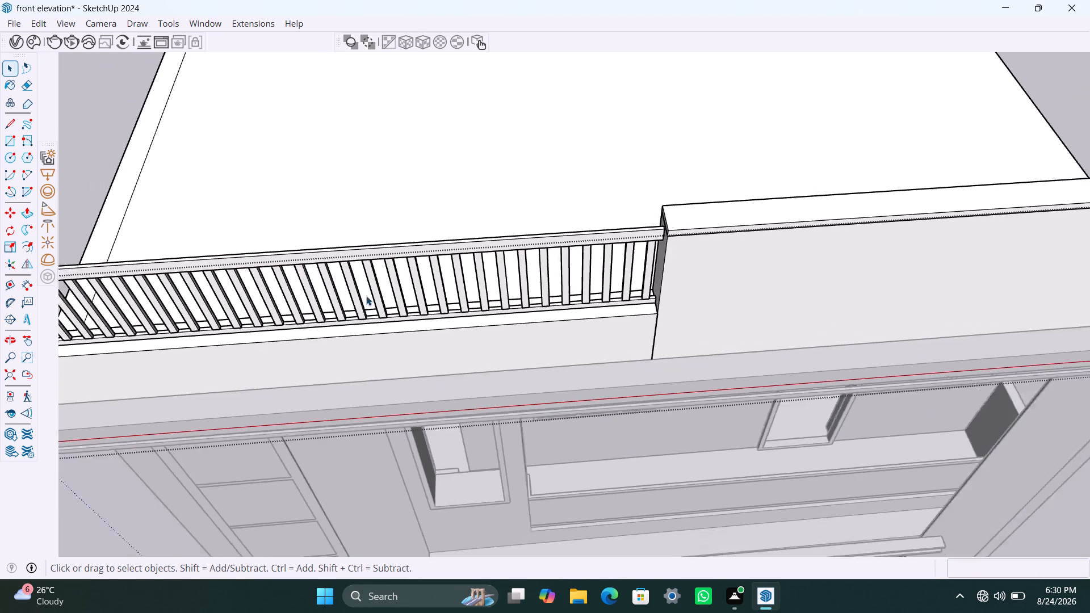
pyautogui.scroll(-7, 366, 296)
pyautogui.moveTo(362, 318); pyautogui.dragTo(313, 190, button='middle')
pyautogui.click(879, 208)
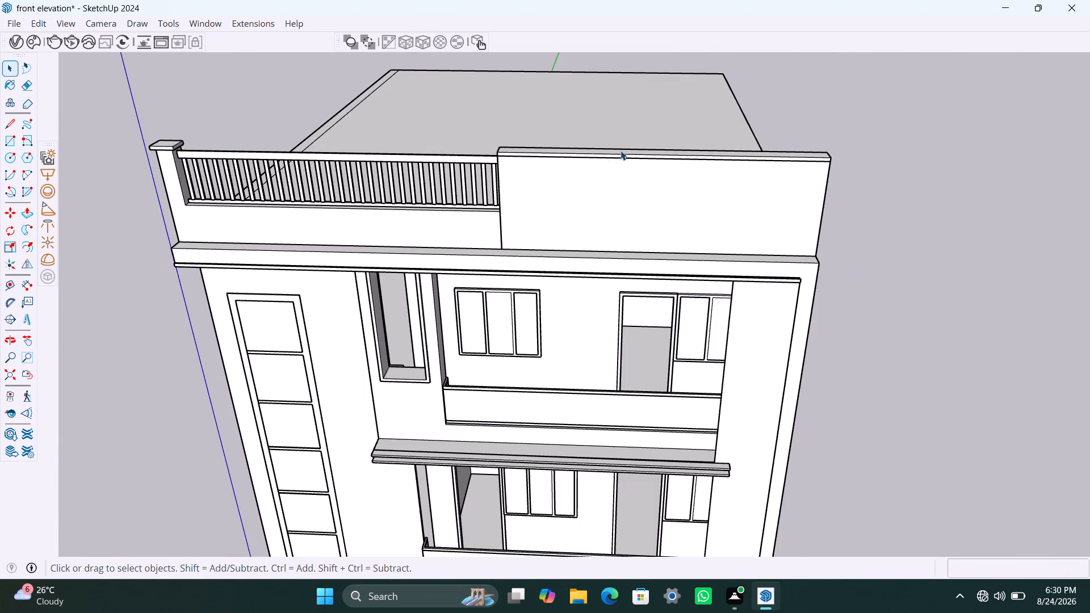
# Open the solid wall's cap group, Push/Pull its end face outward over the railing end and close the group.
pyautogui.scroll(4, 551, 154)
pyautogui.moveTo(501, 152); pyautogui.dragTo(697, 216, button='middle')
pyautogui.scroll(4, 497, 192)
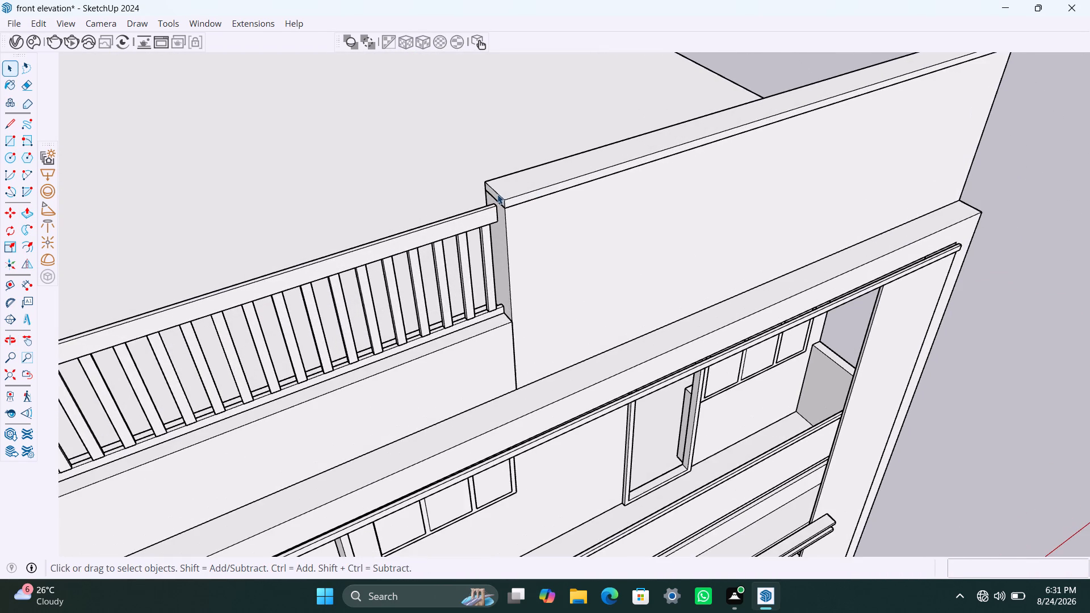
pyautogui.click(502, 199)
pyautogui.click(502, 199)
pyautogui.tripleClick(499, 199)
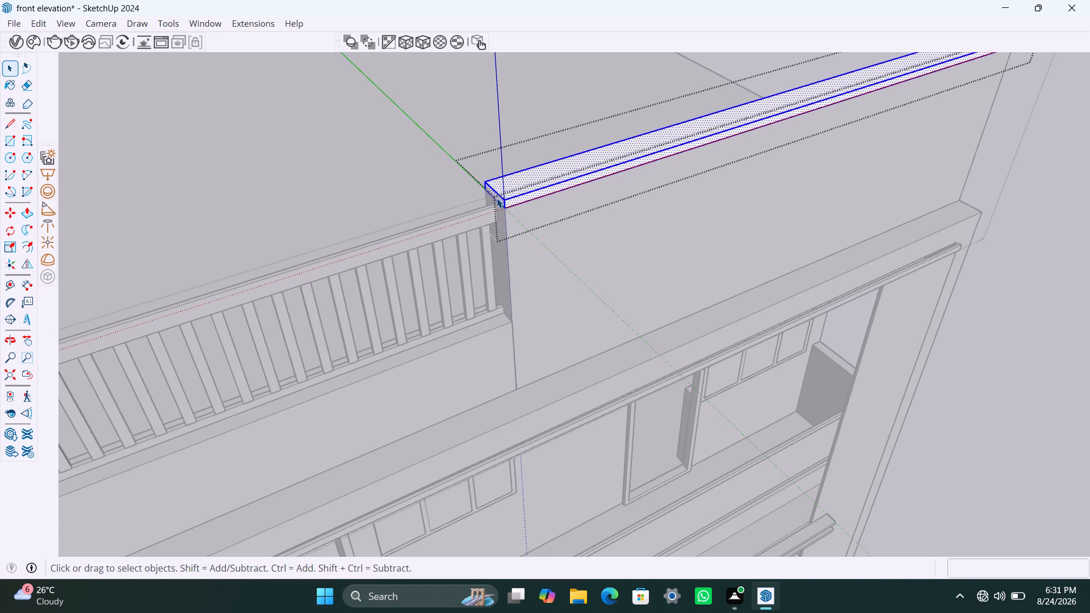
pyautogui.press('p')
pyautogui.click(497, 198)
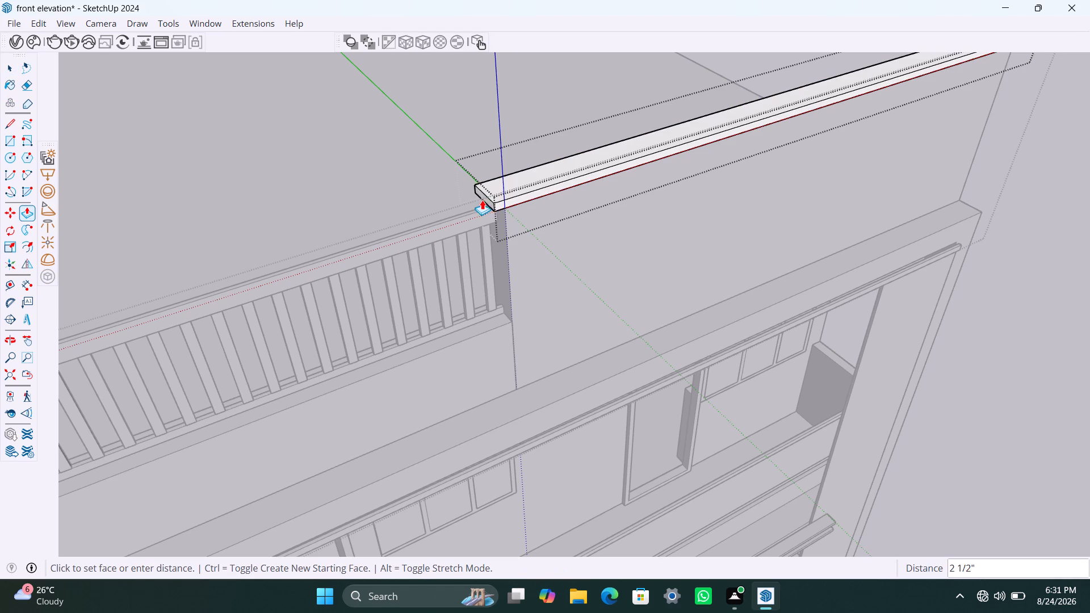
pyautogui.click(481, 237)
pyautogui.press('space')
pyautogui.click(421, 139)
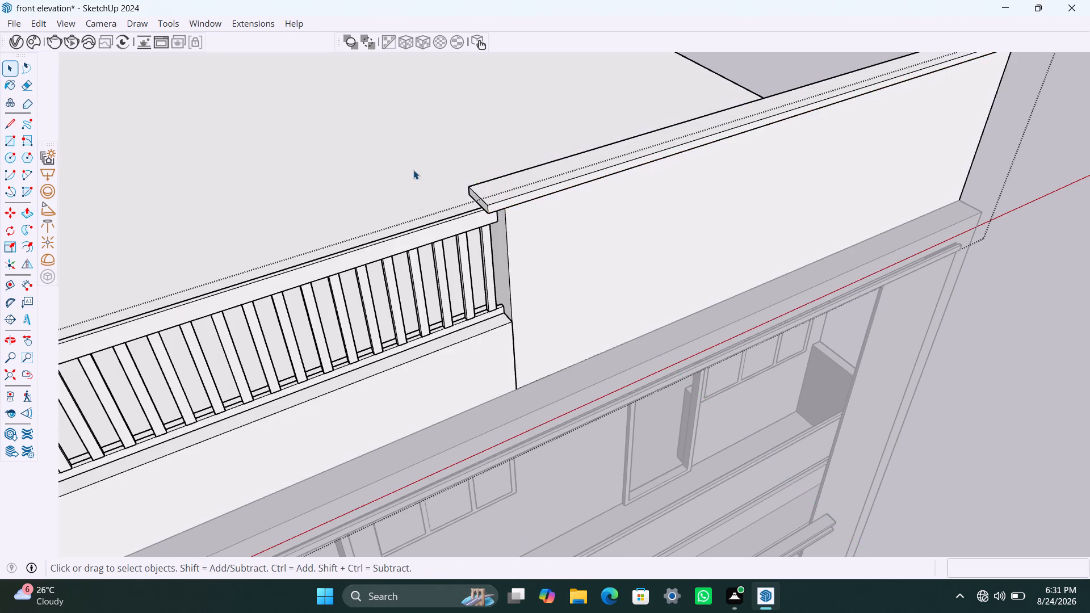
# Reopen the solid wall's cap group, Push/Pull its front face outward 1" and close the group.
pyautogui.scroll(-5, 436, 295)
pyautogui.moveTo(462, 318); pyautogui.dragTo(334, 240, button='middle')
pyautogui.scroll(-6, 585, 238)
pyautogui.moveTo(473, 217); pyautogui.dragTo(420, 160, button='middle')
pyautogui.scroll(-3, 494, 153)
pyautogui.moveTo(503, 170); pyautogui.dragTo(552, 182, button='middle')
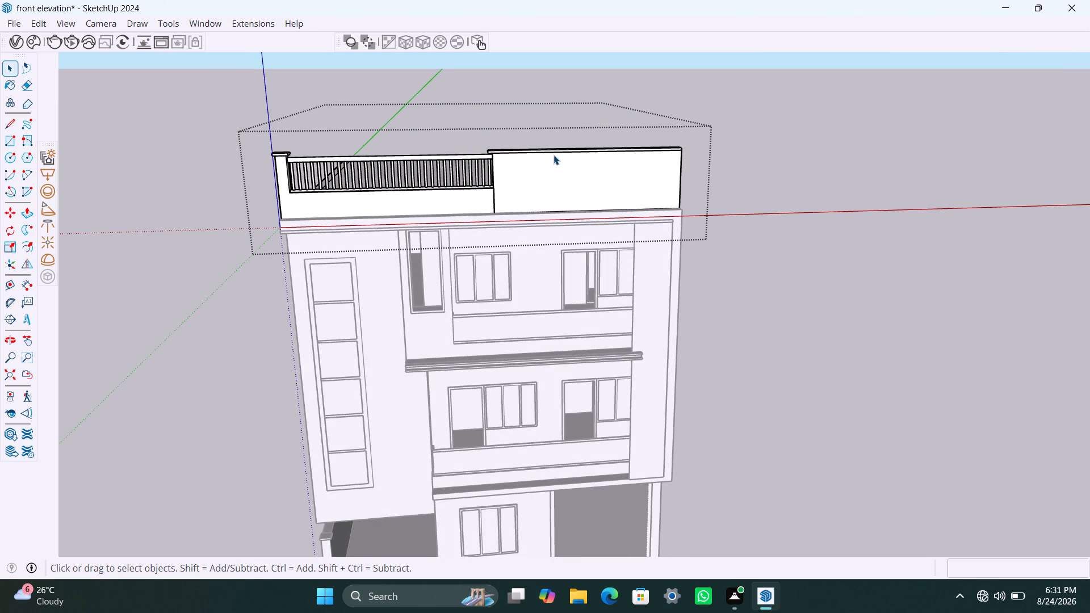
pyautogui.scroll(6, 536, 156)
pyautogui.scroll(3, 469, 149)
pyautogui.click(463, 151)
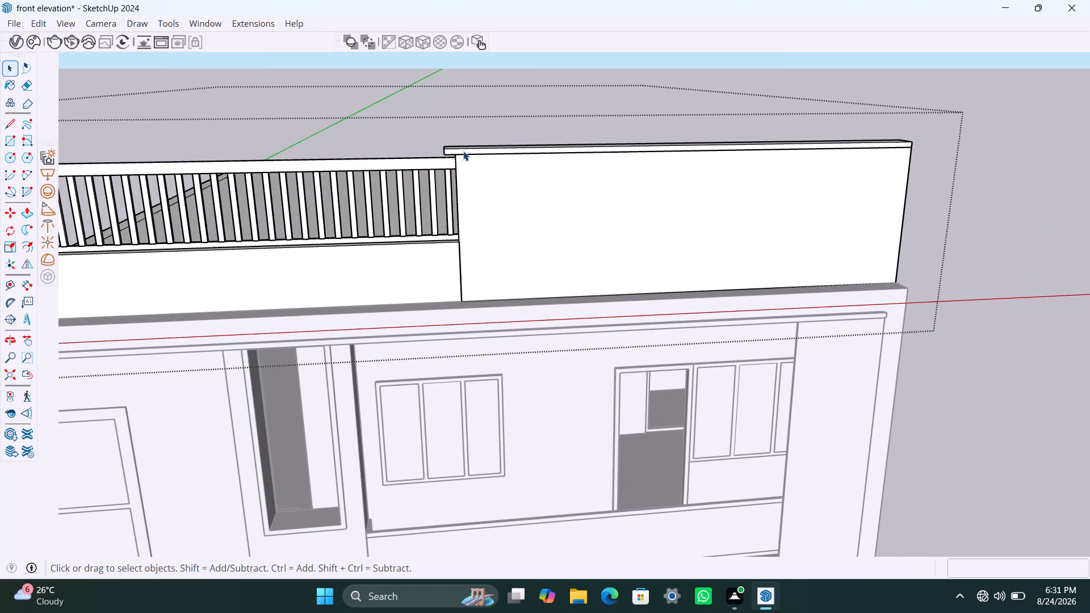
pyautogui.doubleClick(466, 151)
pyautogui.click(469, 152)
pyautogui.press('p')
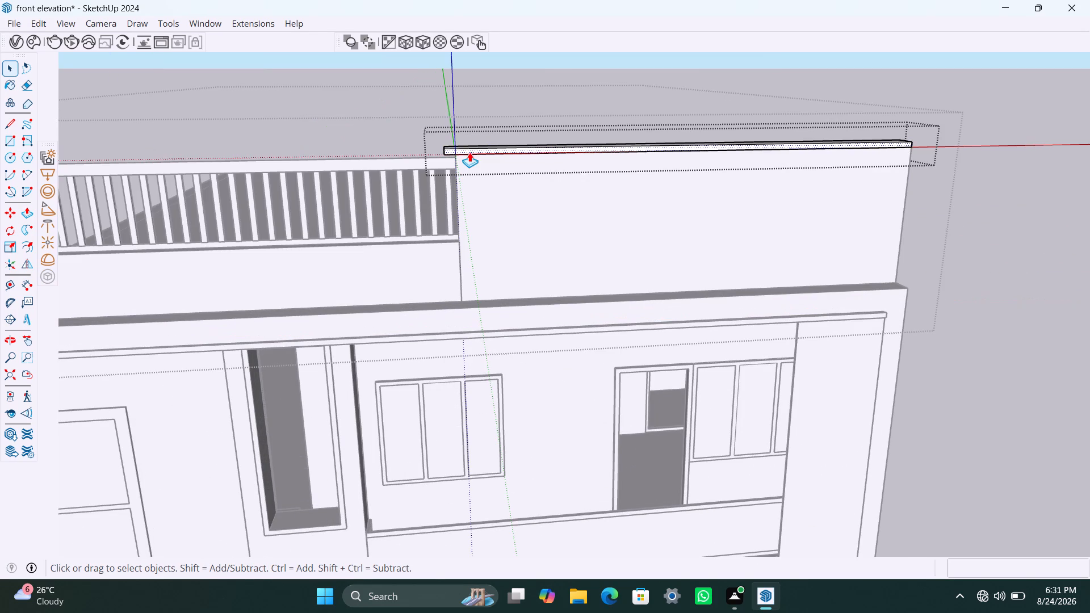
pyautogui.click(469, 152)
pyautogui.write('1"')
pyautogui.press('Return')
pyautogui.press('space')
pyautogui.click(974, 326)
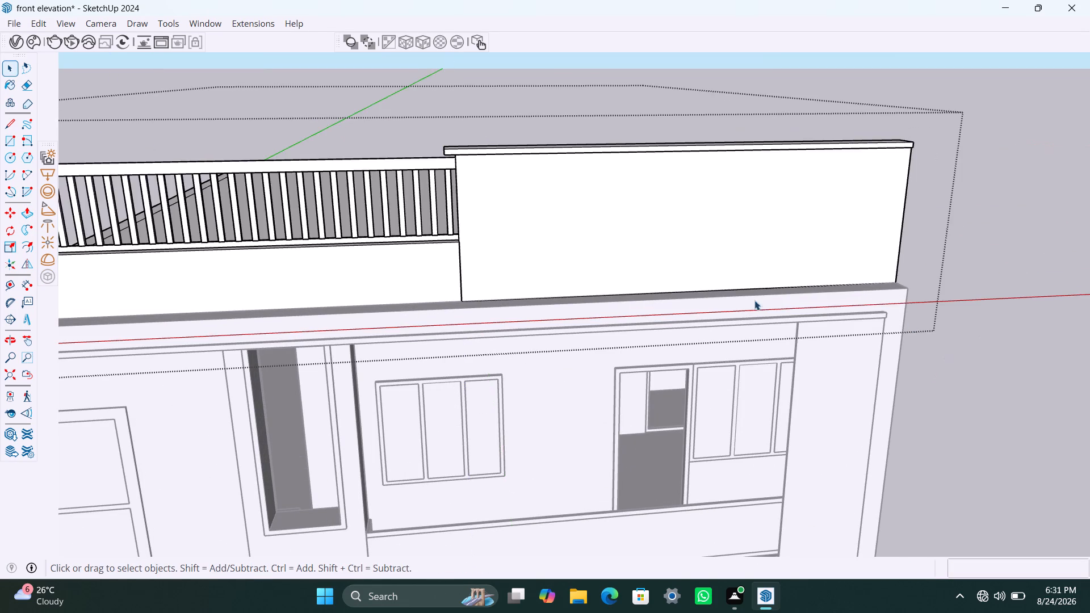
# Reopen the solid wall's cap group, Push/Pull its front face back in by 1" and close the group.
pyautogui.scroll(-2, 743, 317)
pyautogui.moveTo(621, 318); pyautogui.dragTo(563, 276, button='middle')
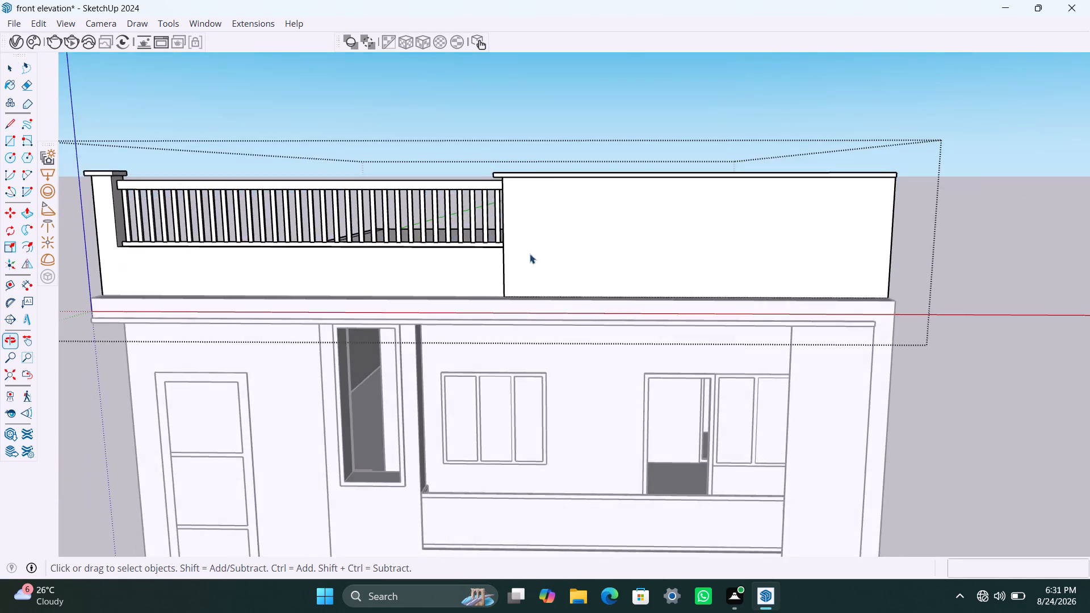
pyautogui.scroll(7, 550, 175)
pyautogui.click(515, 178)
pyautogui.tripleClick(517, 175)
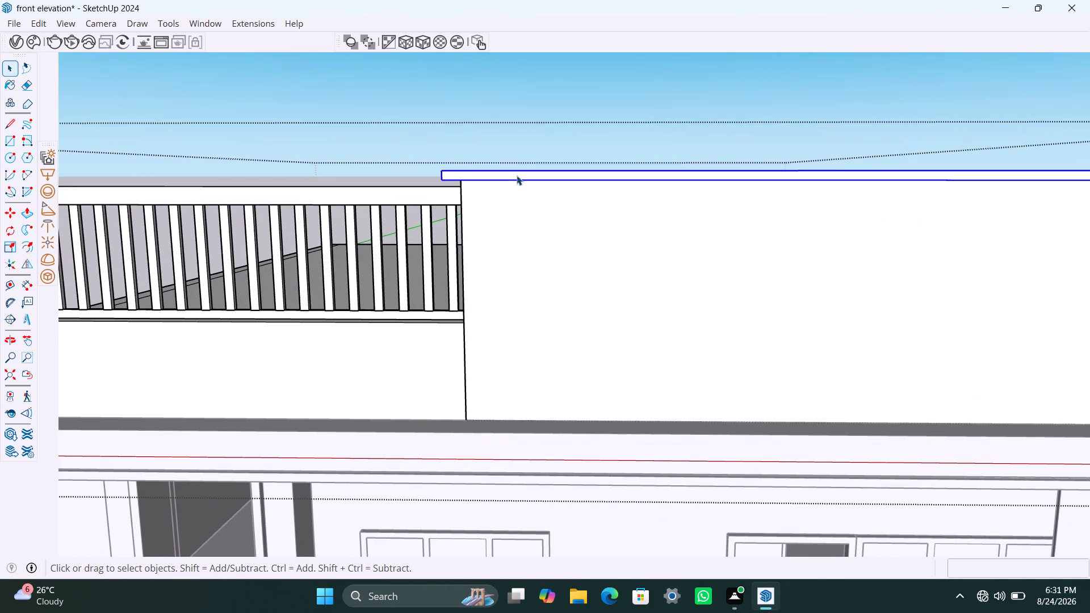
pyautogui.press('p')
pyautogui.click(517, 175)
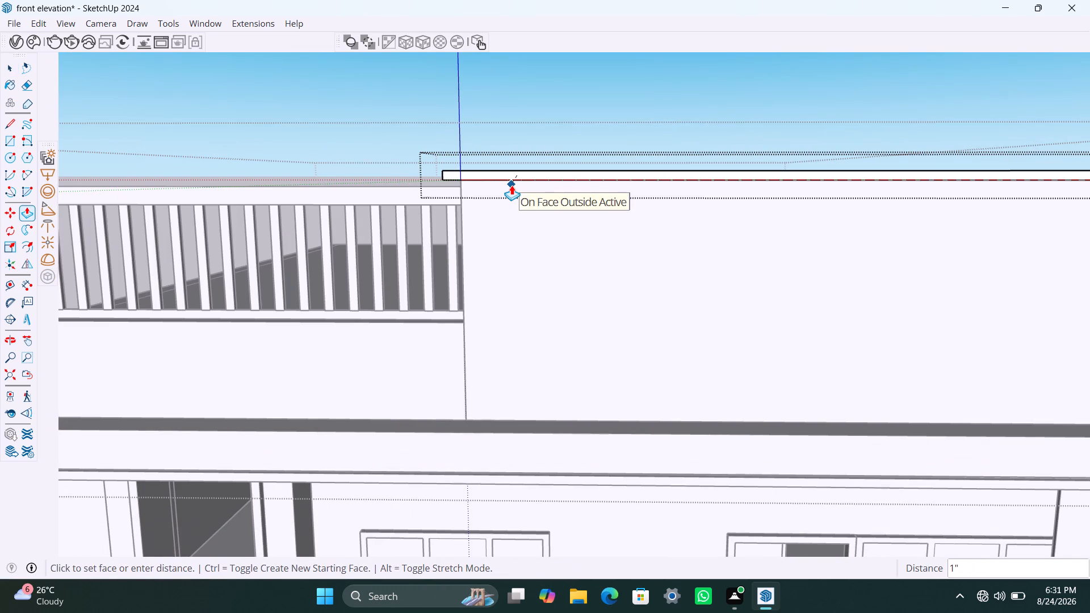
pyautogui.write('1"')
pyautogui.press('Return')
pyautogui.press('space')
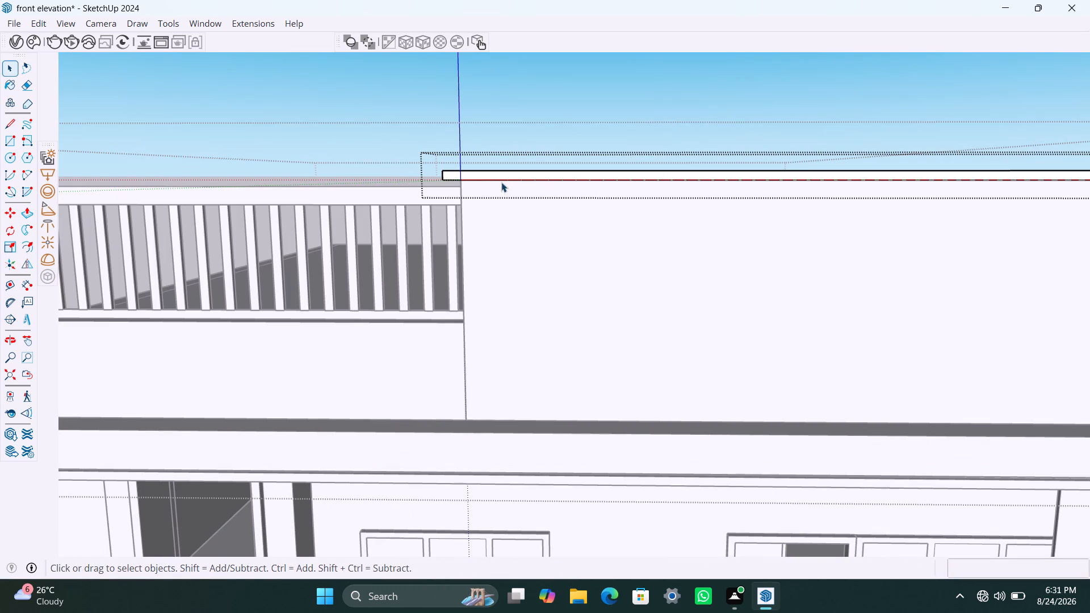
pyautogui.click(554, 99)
# Open the solid wall's cap group and place a horizontal guide 9" below the cap's front bottom edge.
pyautogui.scroll(-10, 548, 222)
pyautogui.moveTo(550, 247); pyautogui.dragTo(569, 183, button='middle')
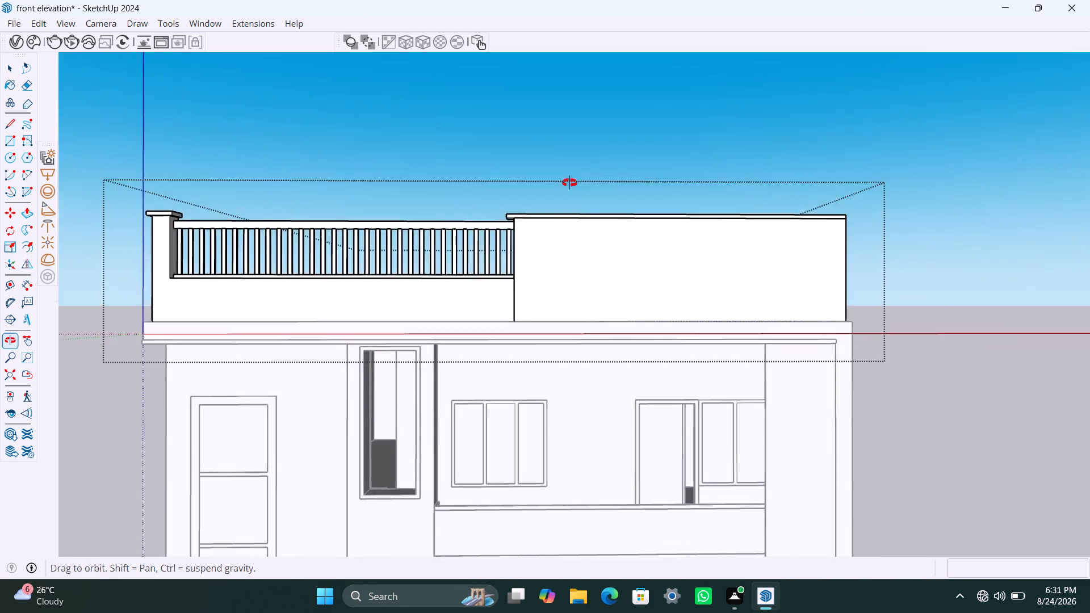
pyautogui.moveTo(569, 183); pyautogui.dragTo(570, 182, button='middle')
pyautogui.scroll(5, 562, 222)
pyautogui.moveTo(559, 232); pyautogui.dragTo(563, 210, button='middle')
pyautogui.scroll(11, 545, 220)
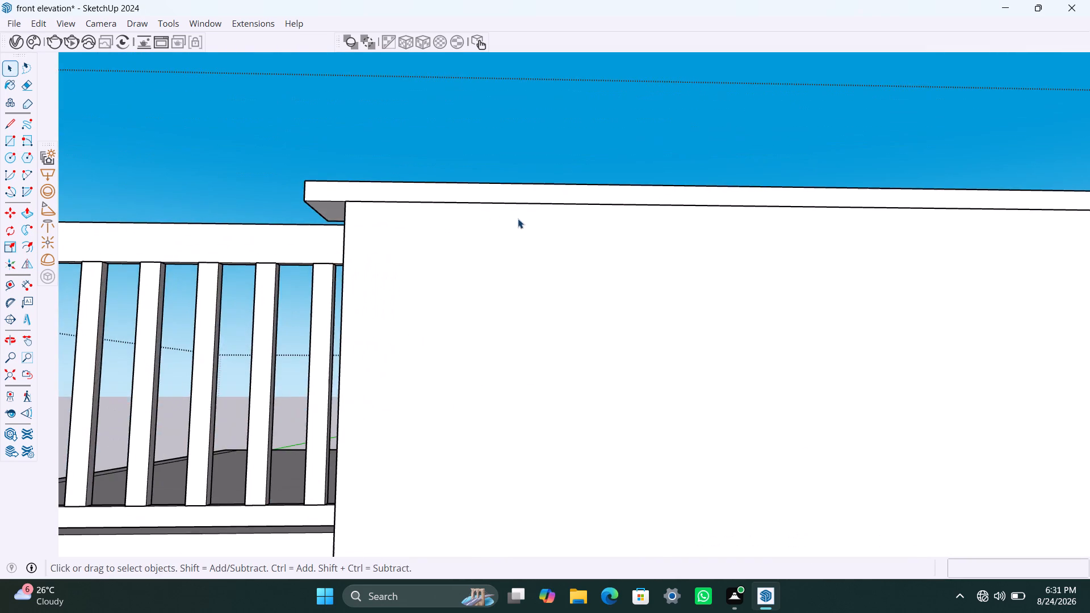
pyautogui.scroll(4, 463, 209)
pyautogui.moveTo(431, 203); pyautogui.dragTo(815, 256, button='middle')
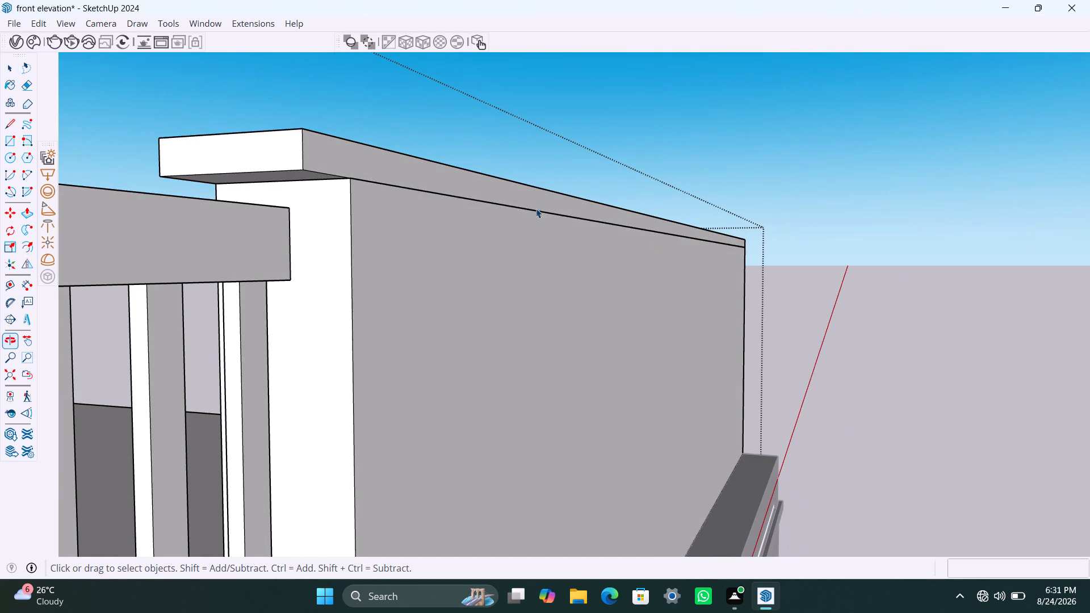
pyautogui.click(394, 170)
pyautogui.doubleClick(395, 171)
pyautogui.click(397, 175)
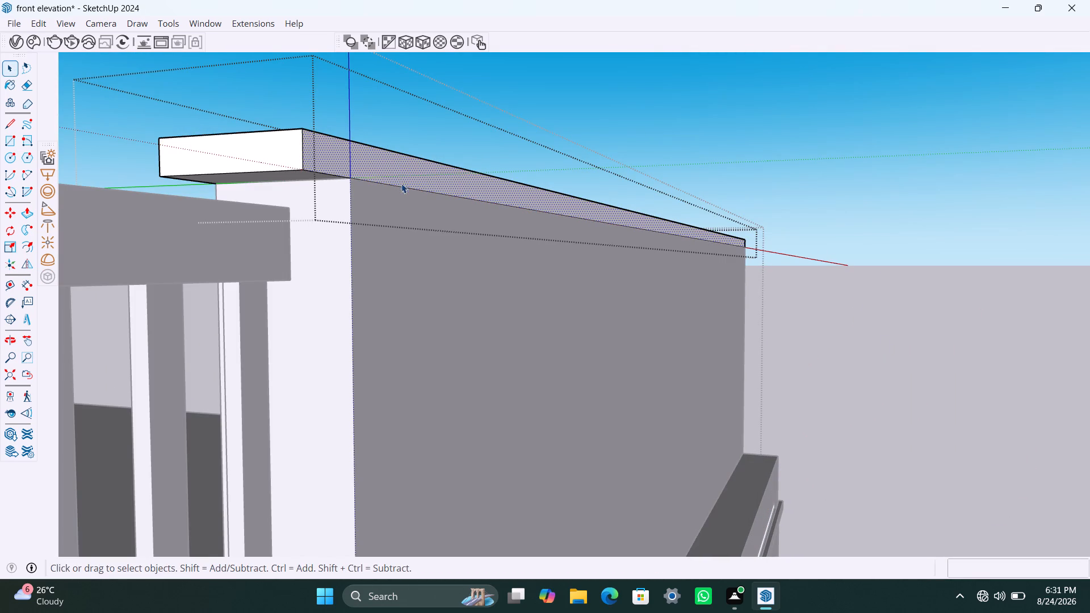
pyautogui.press('space')
pyautogui.press('t')
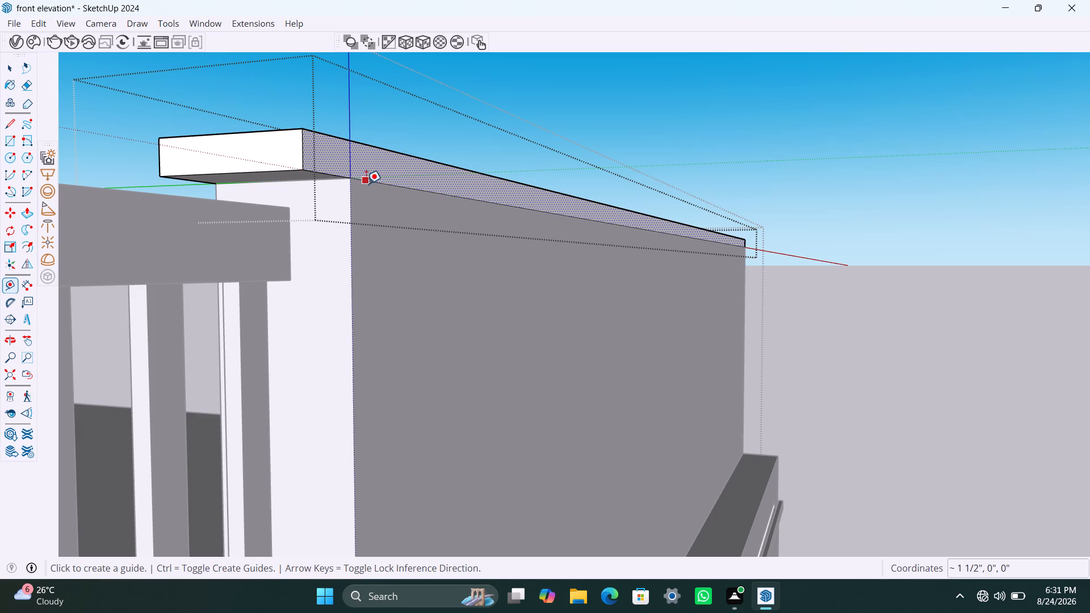
pyautogui.click(366, 183)
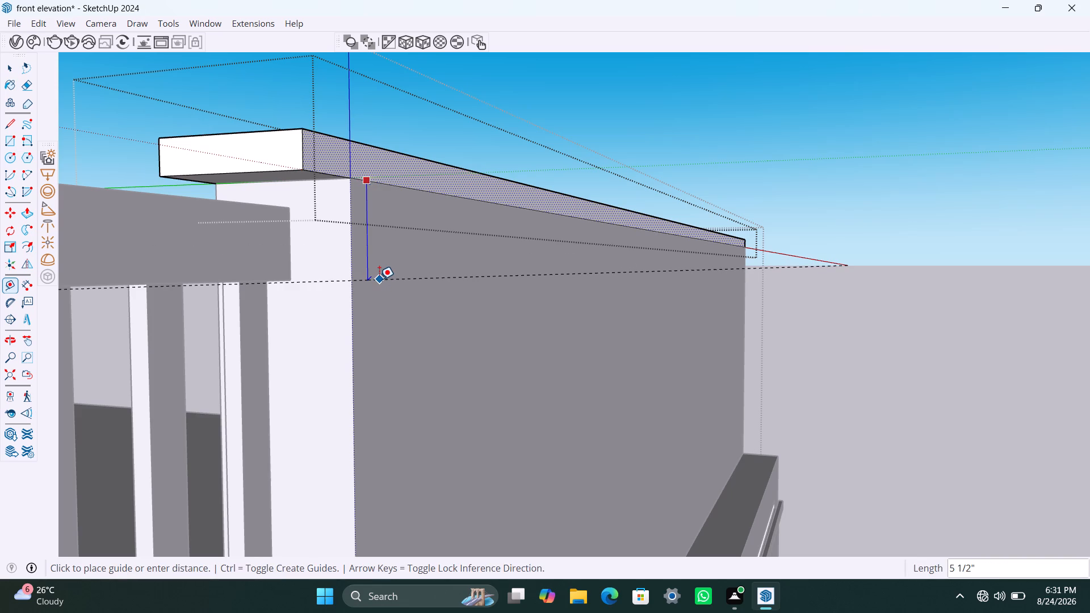
pyautogui.write('9"')
pyautogui.press('Return')
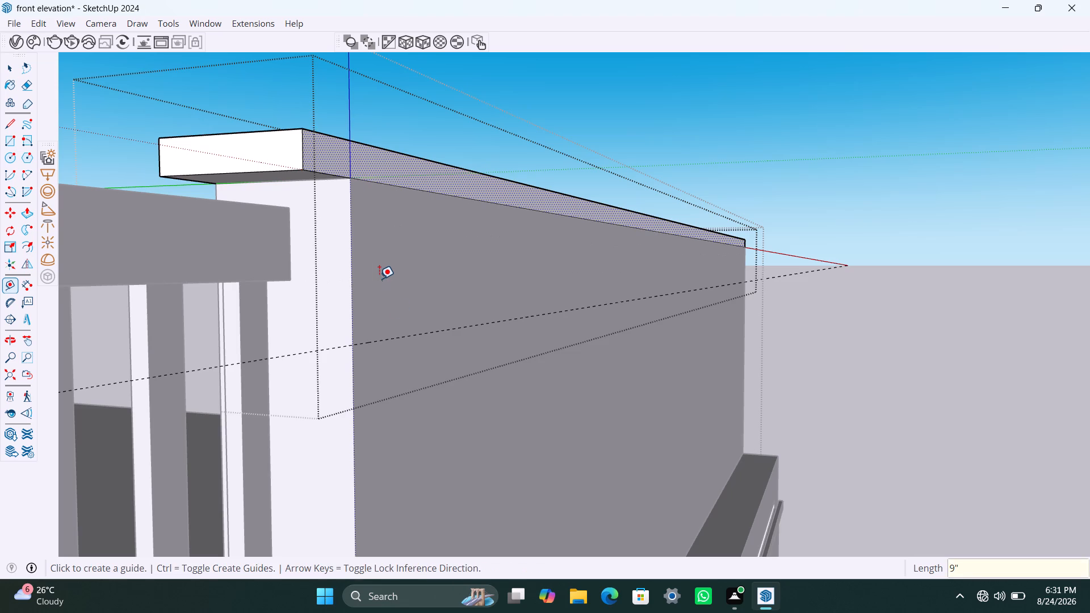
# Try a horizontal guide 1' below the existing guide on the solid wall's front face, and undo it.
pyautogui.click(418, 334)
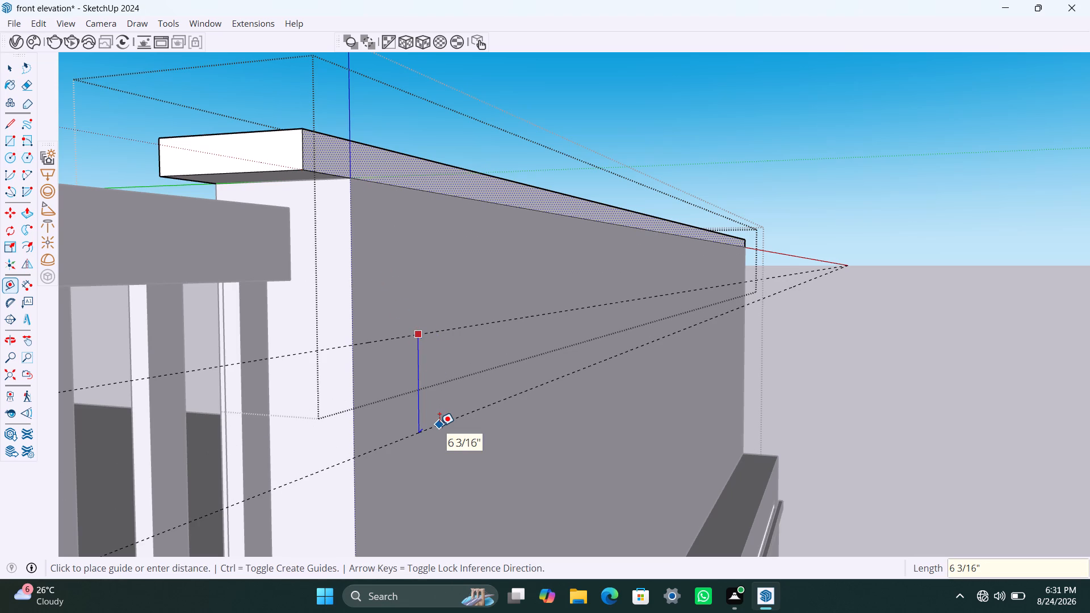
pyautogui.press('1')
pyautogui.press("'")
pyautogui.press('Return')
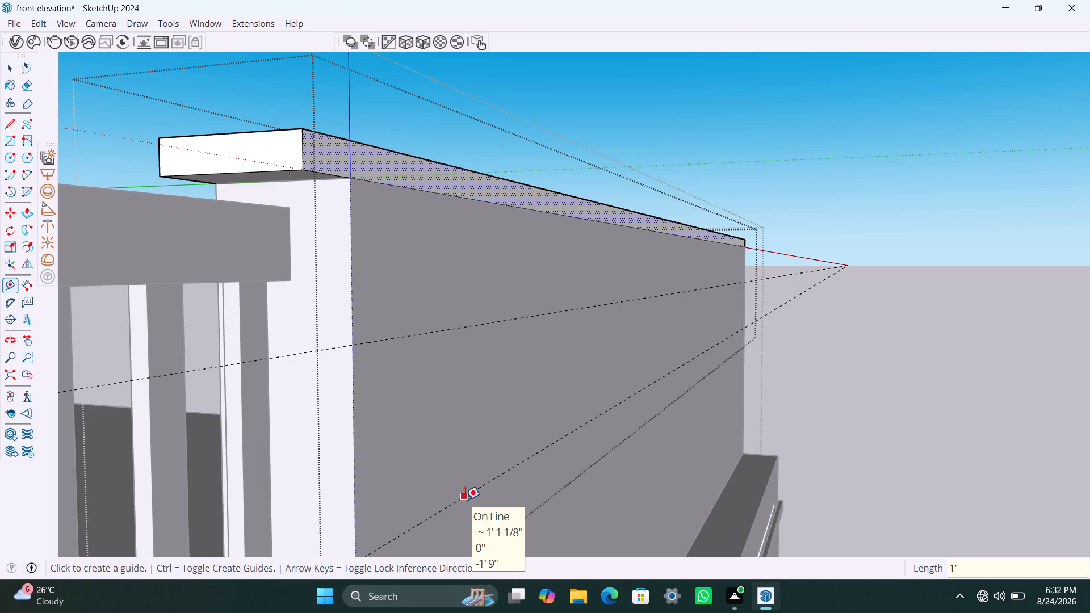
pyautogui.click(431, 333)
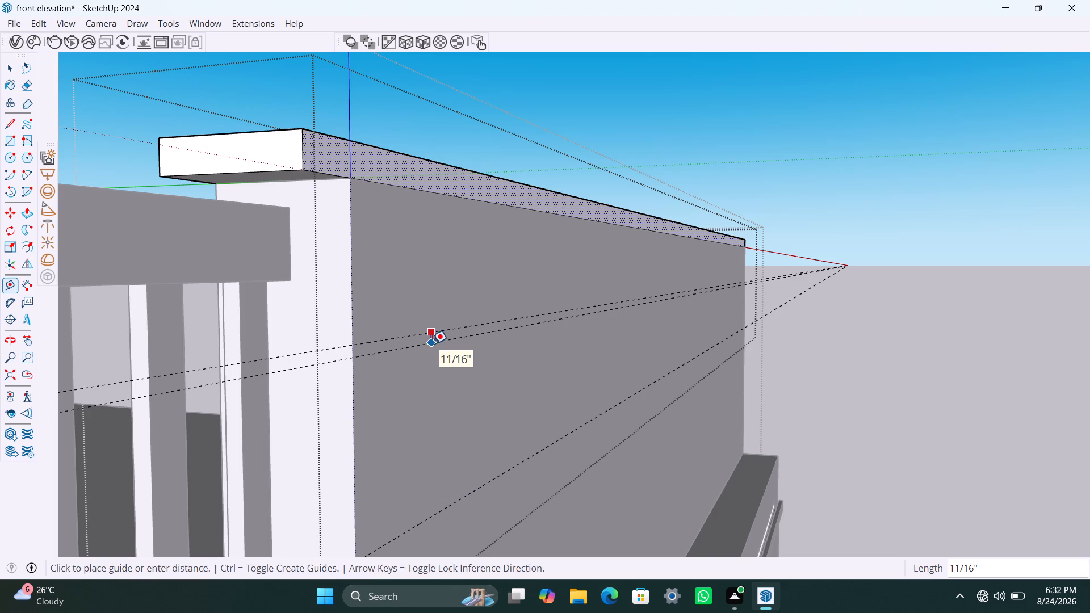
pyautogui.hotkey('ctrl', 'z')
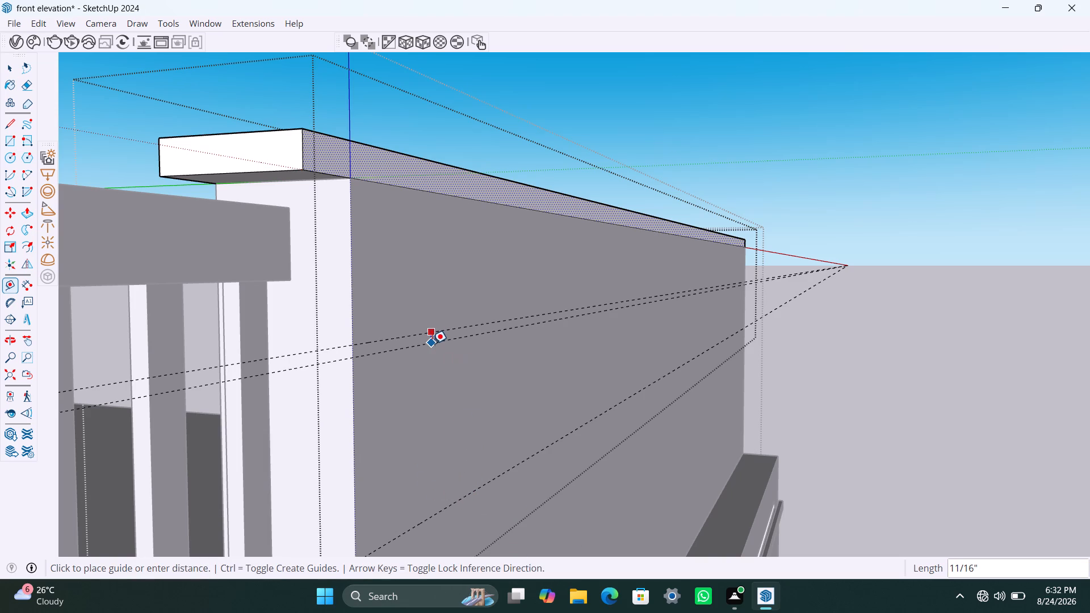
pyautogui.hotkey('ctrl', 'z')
# Add three horizontal guides down the solid wall's front face, spaced successively 1", 1' and 1" below the existing guide.
pyautogui.click(426, 333)
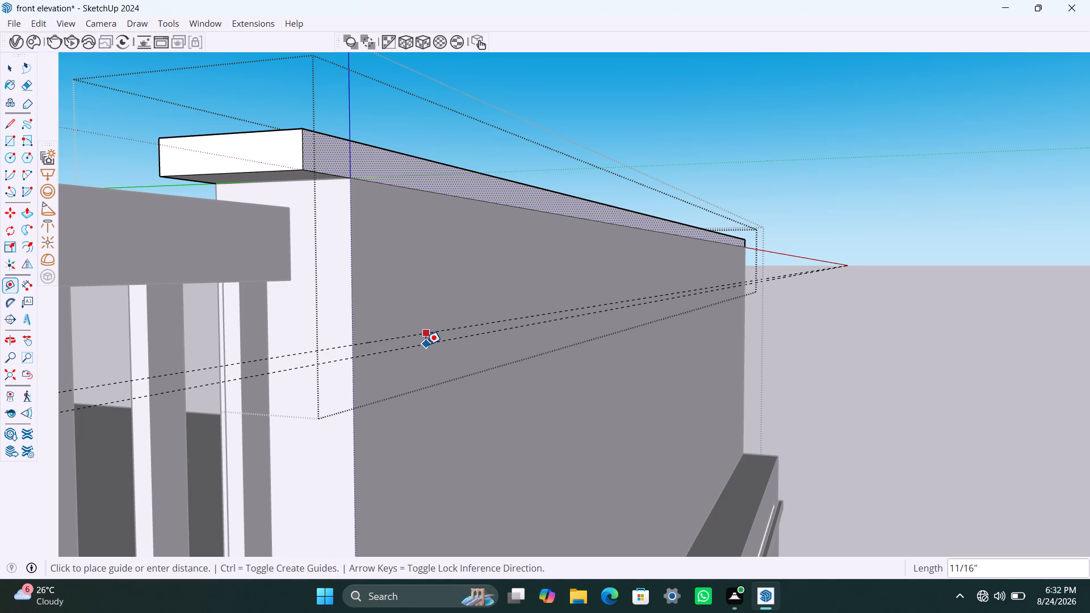
pyautogui.write('1"')
pyautogui.press('Return')
pyautogui.click(417, 353)
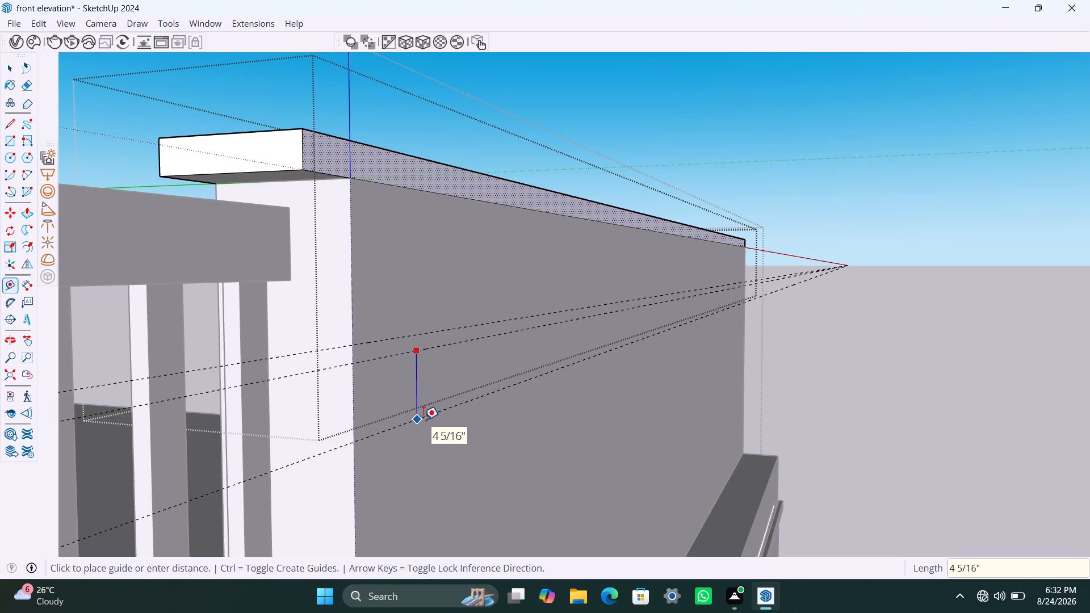
pyautogui.write("1'")
pyautogui.press('Return')
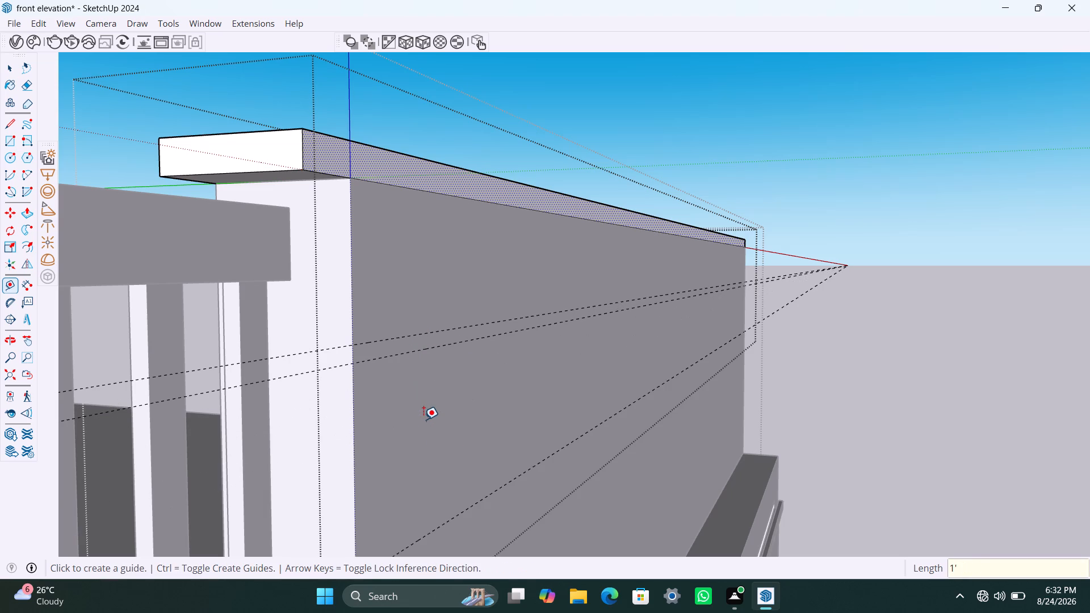
pyautogui.click(472, 503)
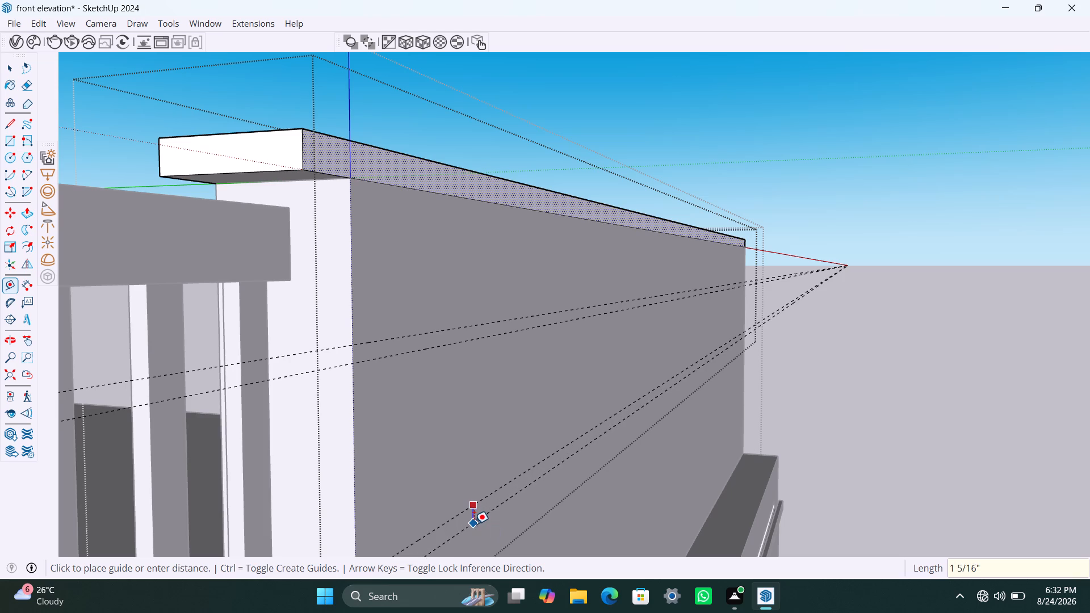
pyautogui.press('1')
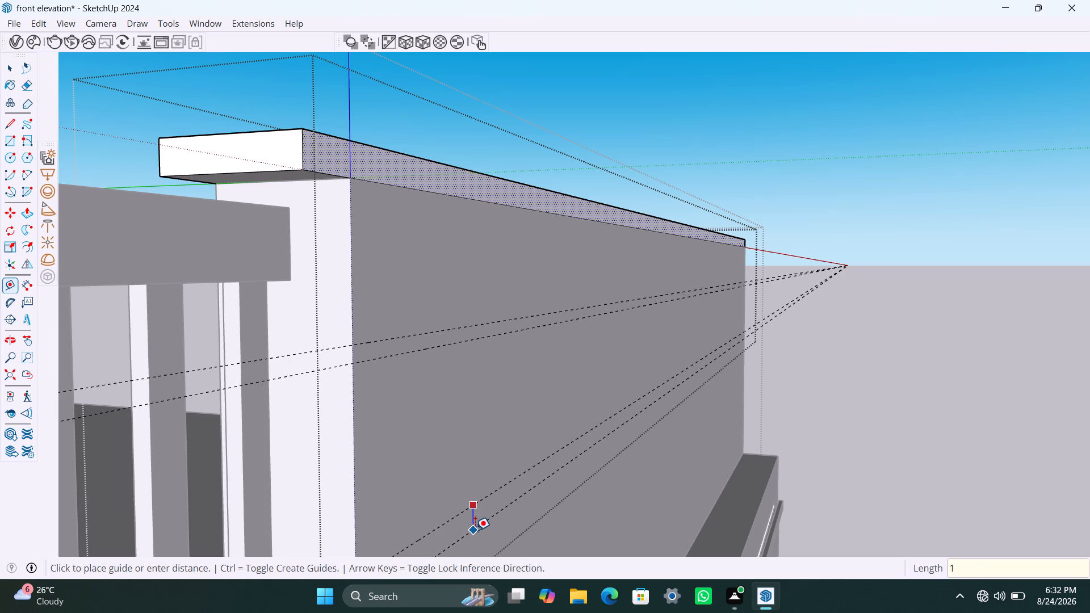
pyautogui.hotkey('shift', '"')
pyautogui.press('Return')
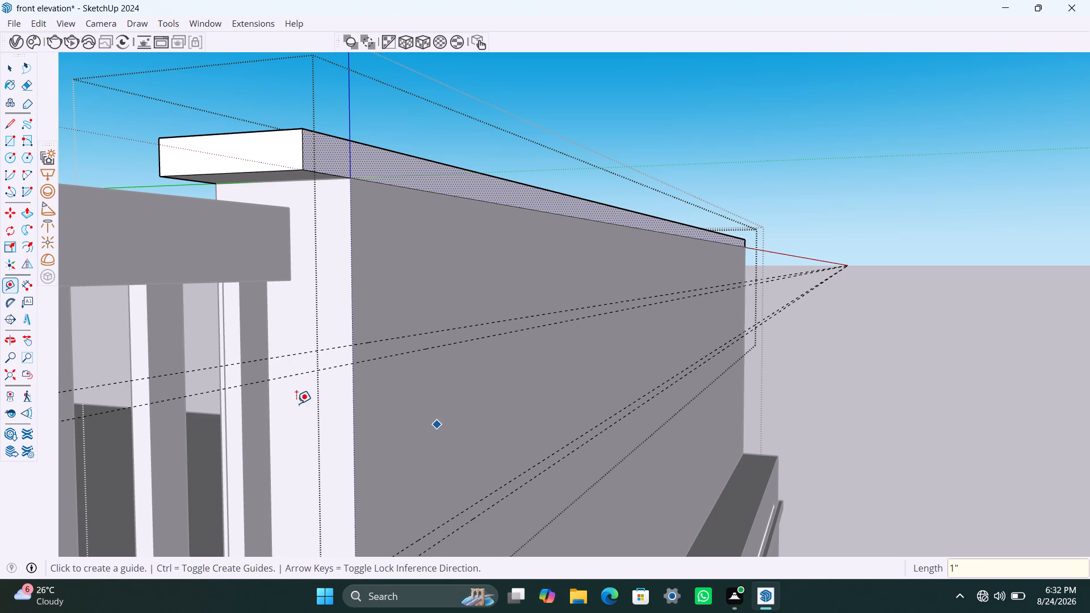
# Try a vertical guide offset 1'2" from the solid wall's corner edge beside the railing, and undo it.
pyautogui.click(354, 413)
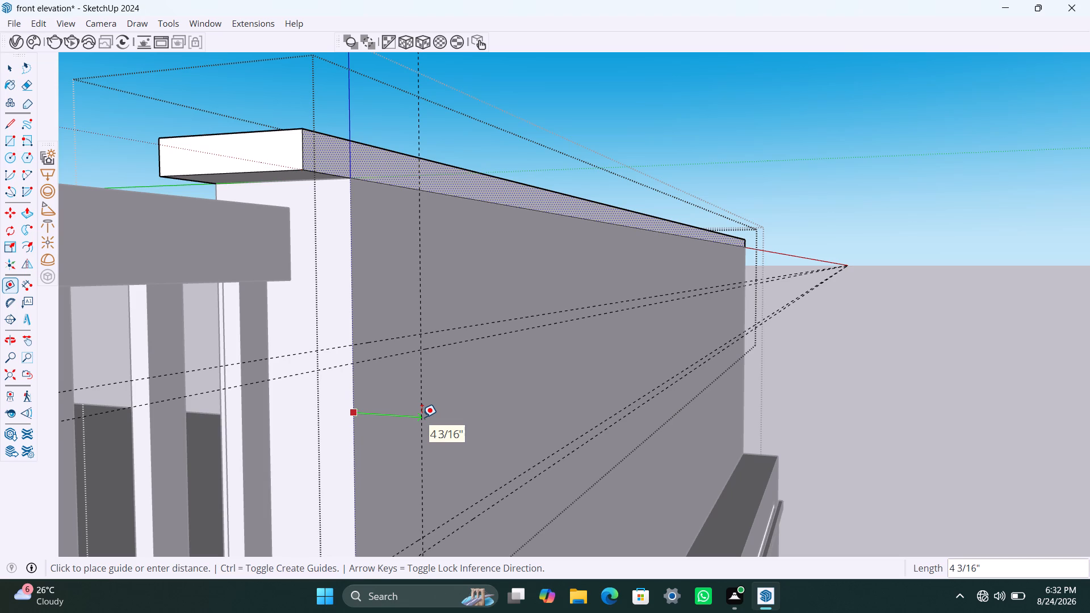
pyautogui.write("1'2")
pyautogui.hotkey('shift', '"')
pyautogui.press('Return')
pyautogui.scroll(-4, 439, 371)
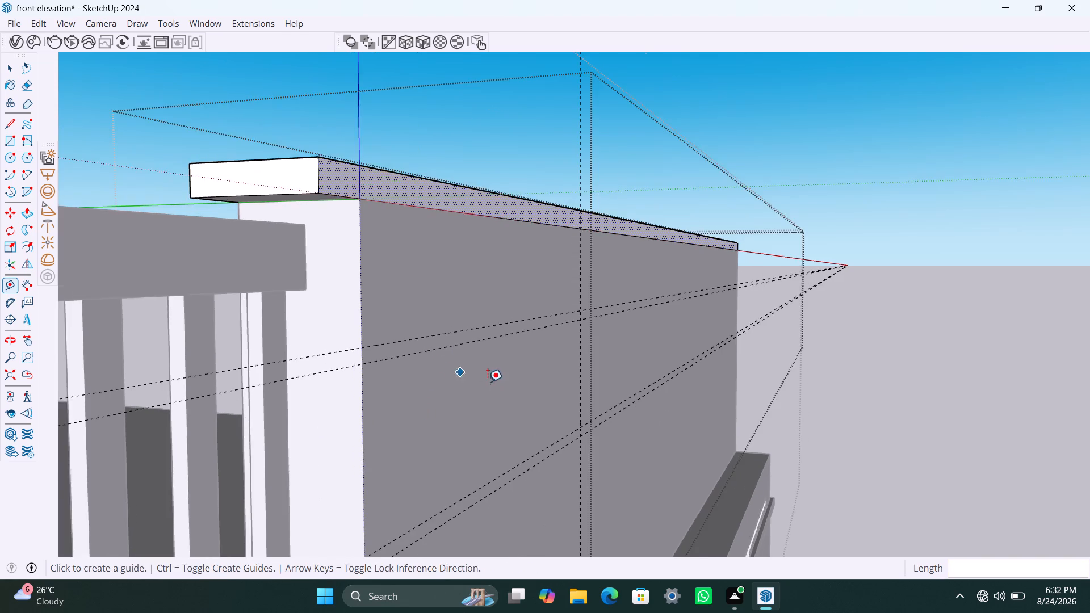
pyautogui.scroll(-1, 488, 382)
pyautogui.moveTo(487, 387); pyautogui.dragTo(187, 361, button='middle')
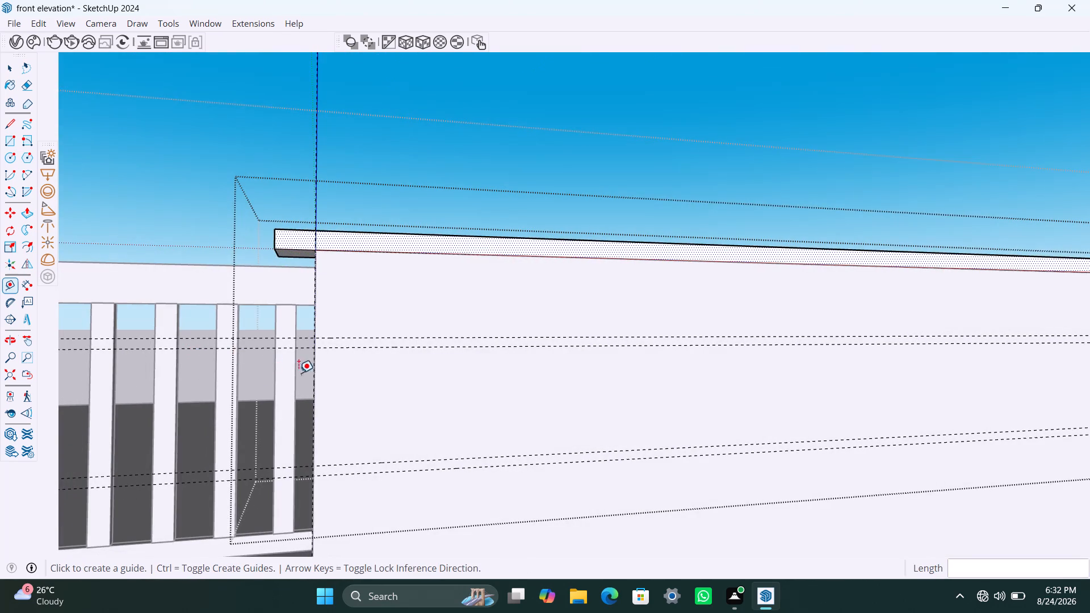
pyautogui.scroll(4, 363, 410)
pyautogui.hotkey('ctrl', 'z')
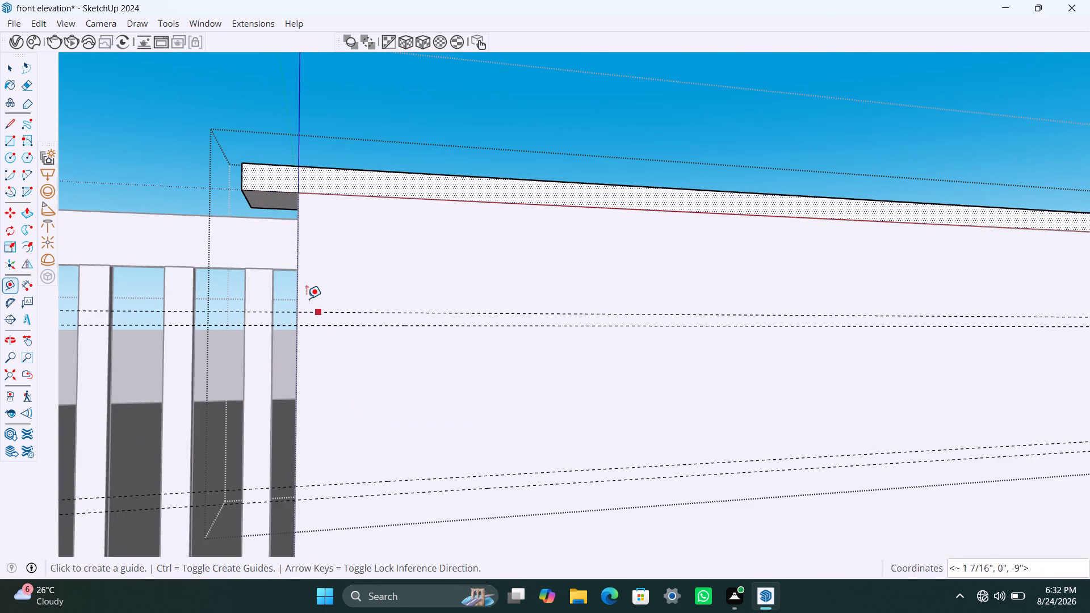
# Place a vertical guide on the solid wall's front face, 1'2" in from the edge beside the railing.
pyautogui.scroll(5, 301, 289)
pyautogui.click(296, 283)
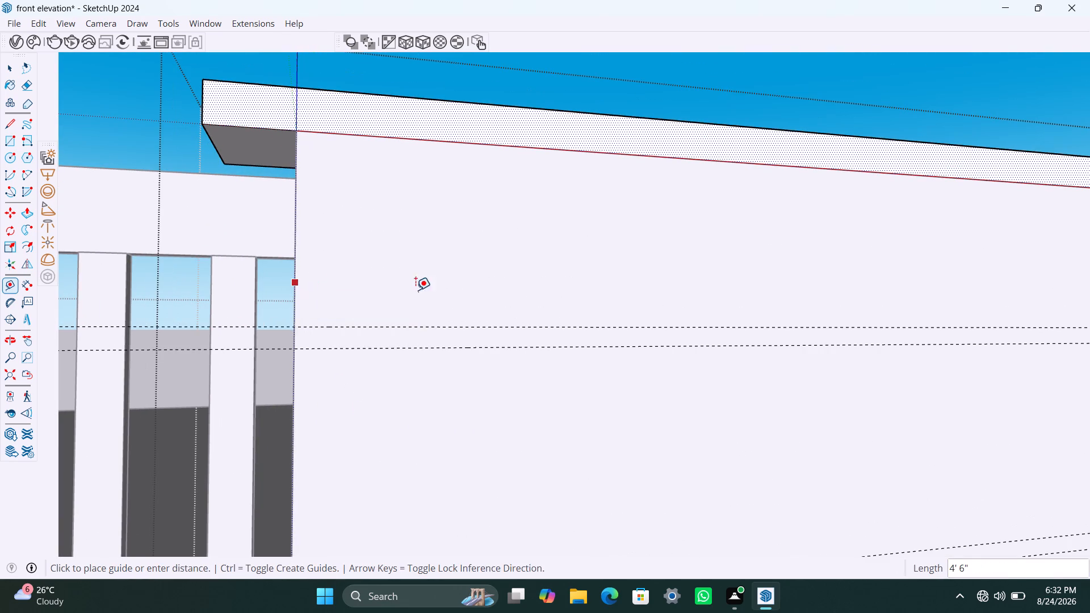
pyautogui.press('1')
pyautogui.write("'3")
pyautogui.press('BackSpace')
pyautogui.write('2"')
pyautogui.press('Return')
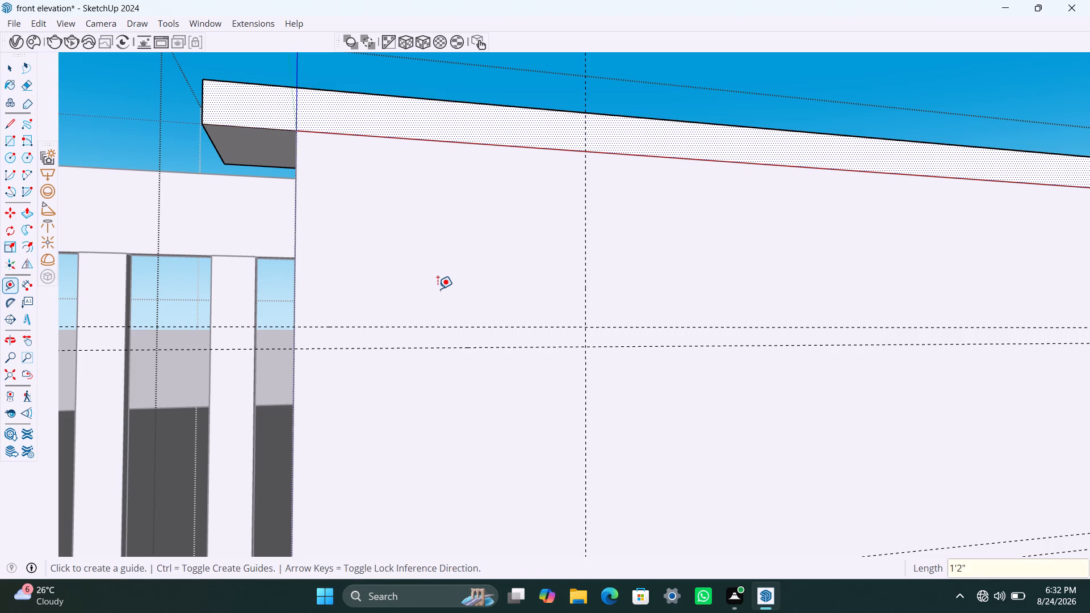
pyautogui.press('space')
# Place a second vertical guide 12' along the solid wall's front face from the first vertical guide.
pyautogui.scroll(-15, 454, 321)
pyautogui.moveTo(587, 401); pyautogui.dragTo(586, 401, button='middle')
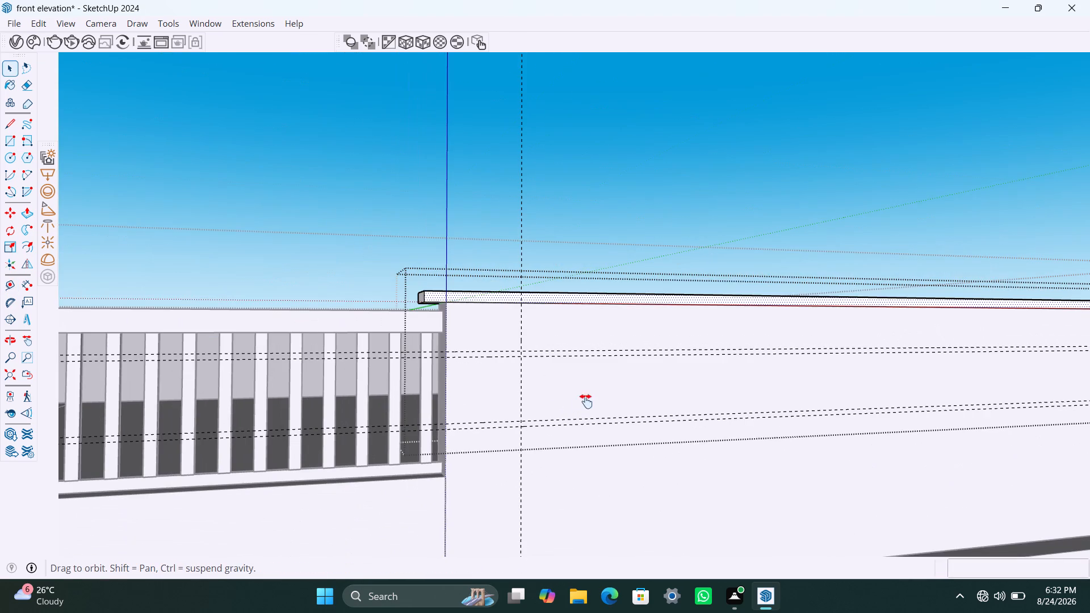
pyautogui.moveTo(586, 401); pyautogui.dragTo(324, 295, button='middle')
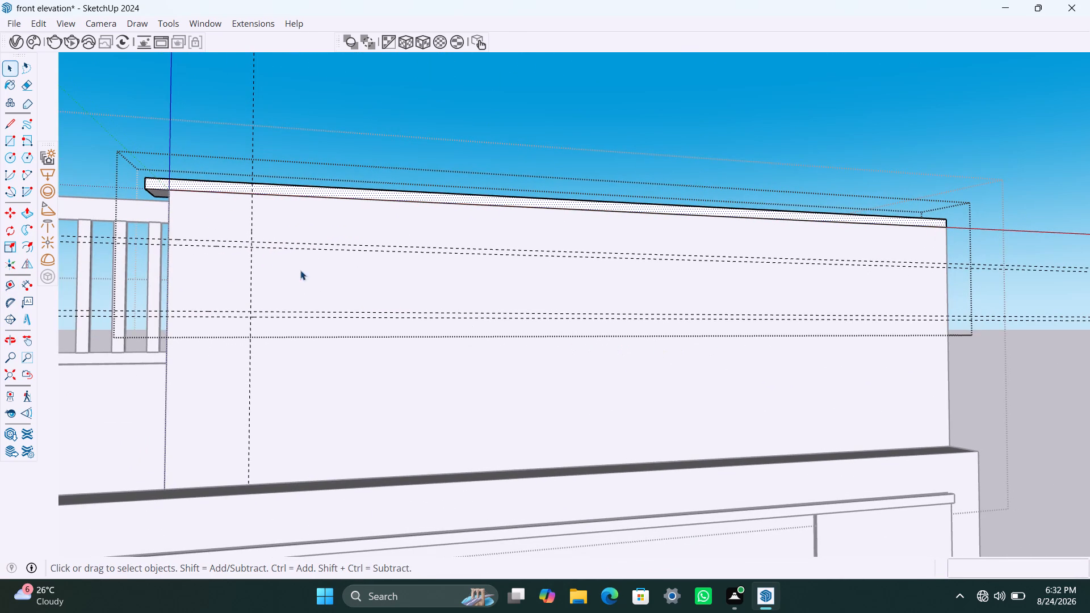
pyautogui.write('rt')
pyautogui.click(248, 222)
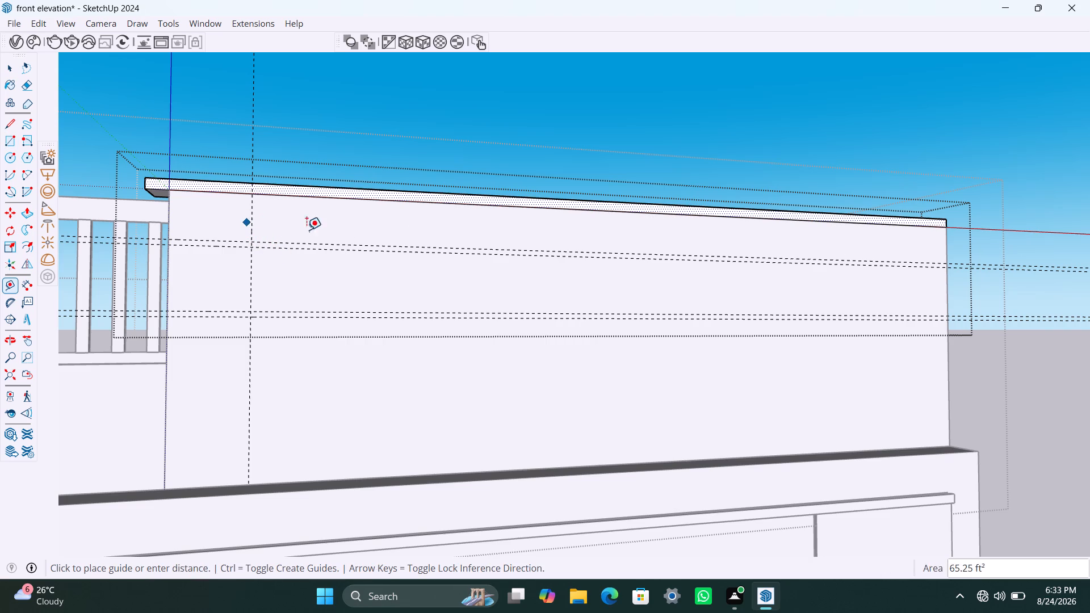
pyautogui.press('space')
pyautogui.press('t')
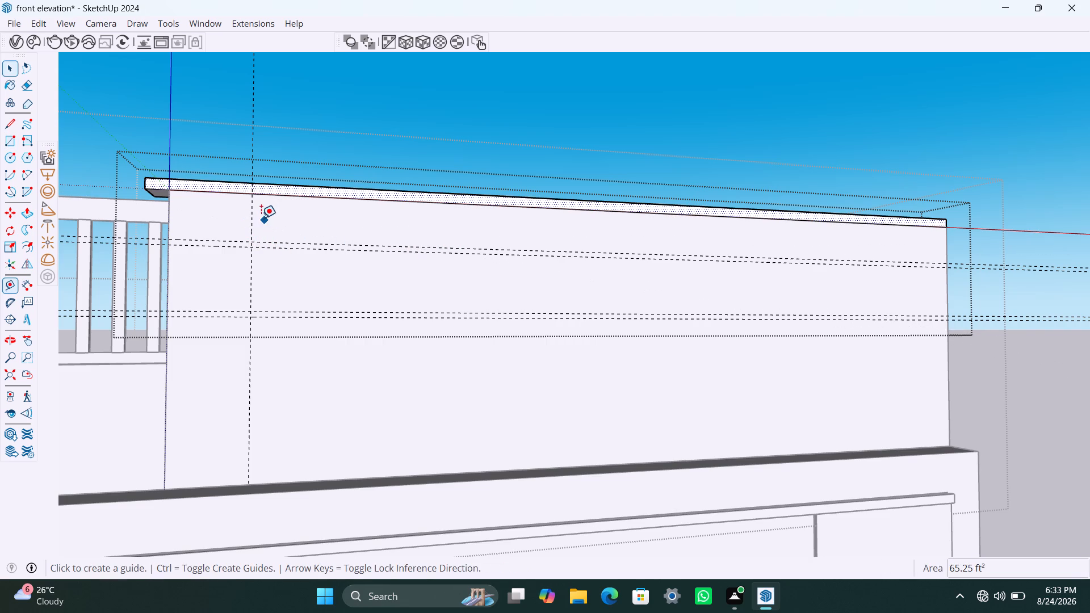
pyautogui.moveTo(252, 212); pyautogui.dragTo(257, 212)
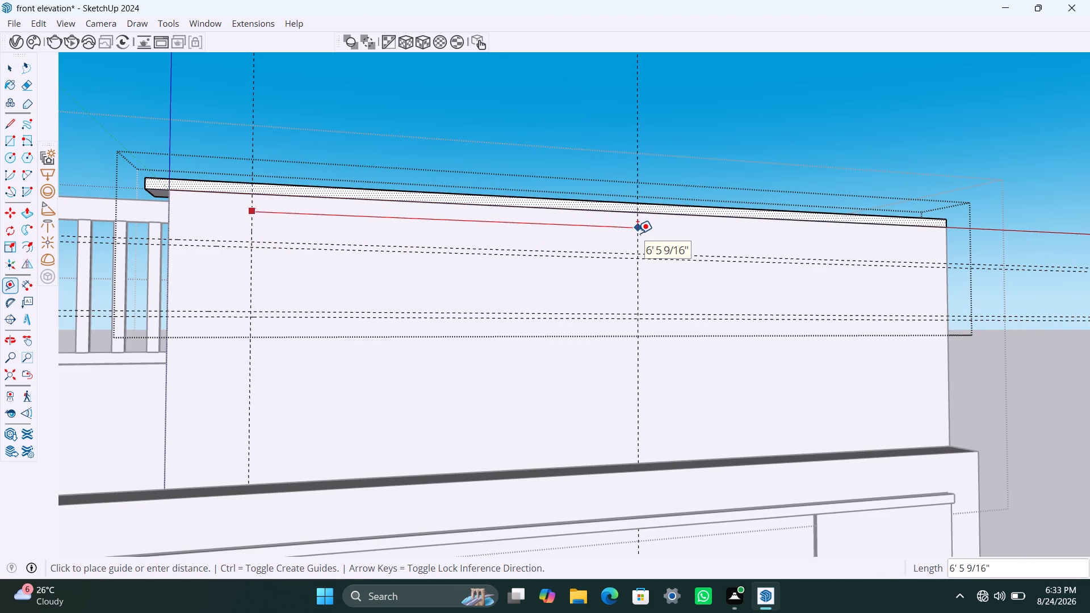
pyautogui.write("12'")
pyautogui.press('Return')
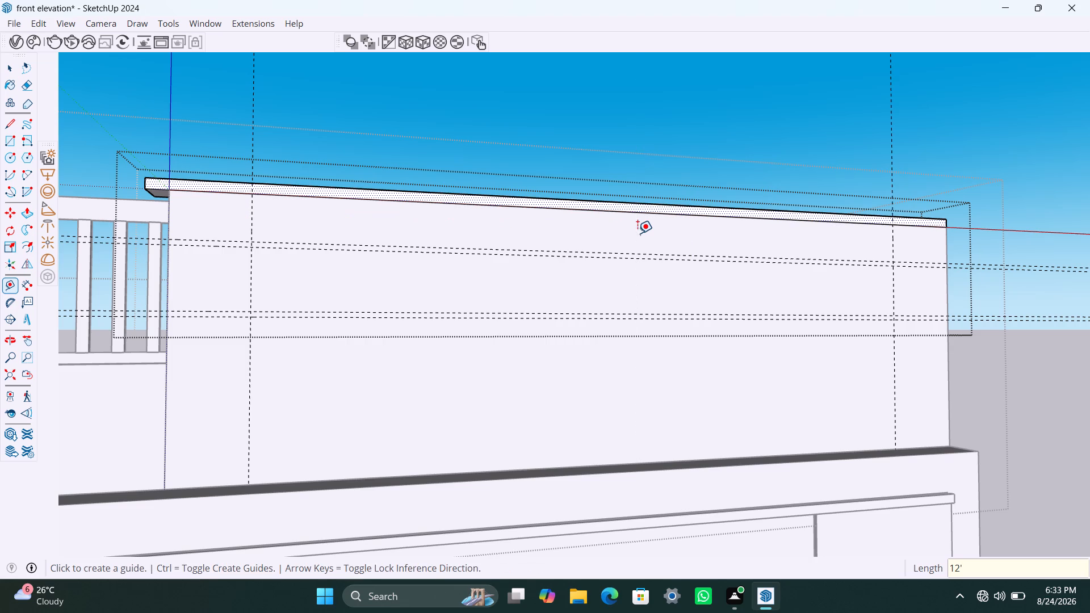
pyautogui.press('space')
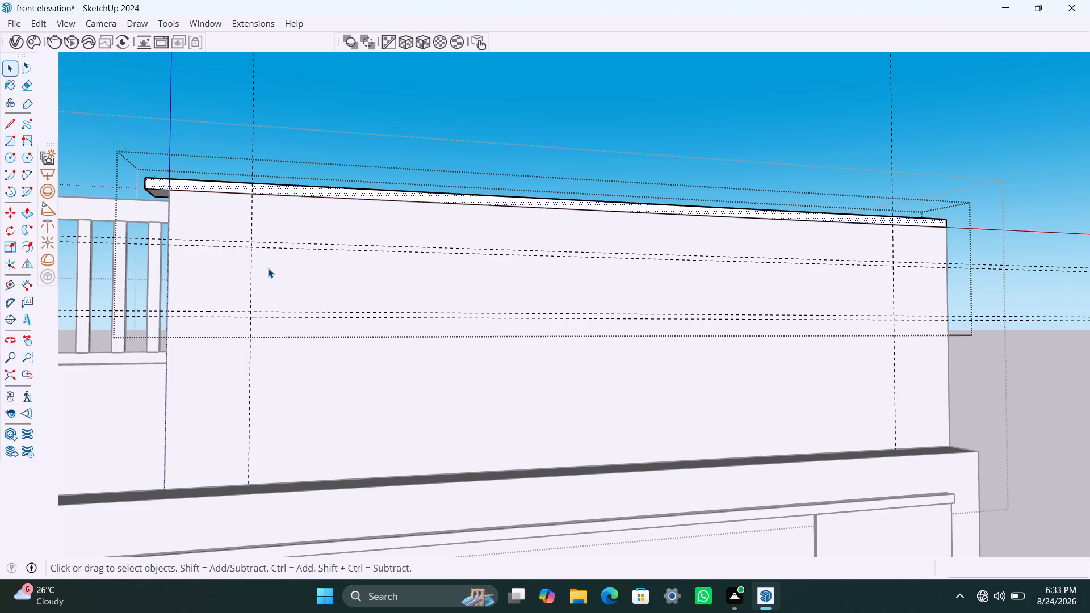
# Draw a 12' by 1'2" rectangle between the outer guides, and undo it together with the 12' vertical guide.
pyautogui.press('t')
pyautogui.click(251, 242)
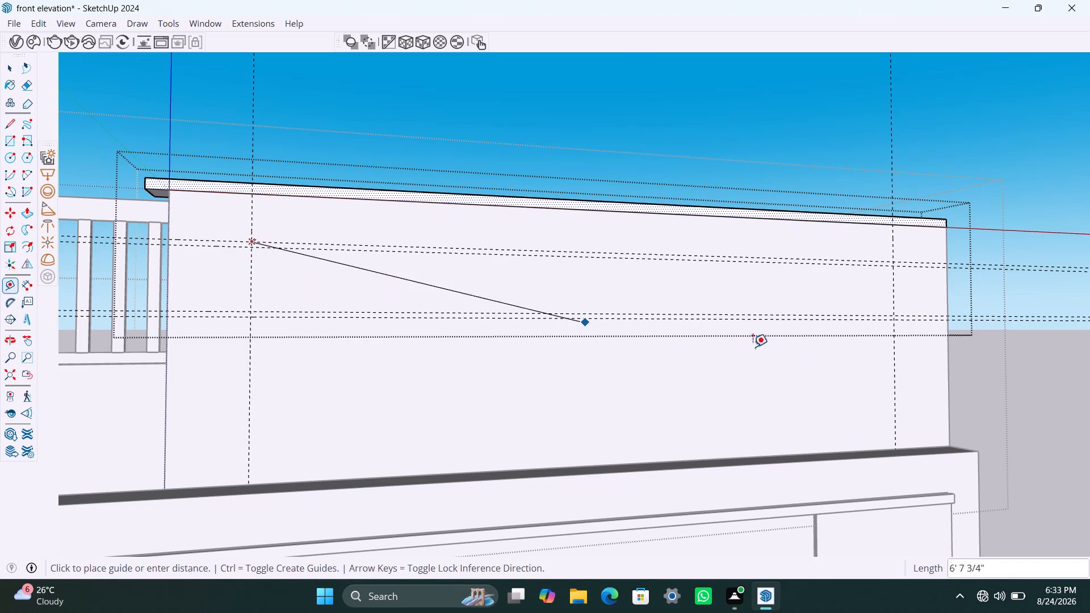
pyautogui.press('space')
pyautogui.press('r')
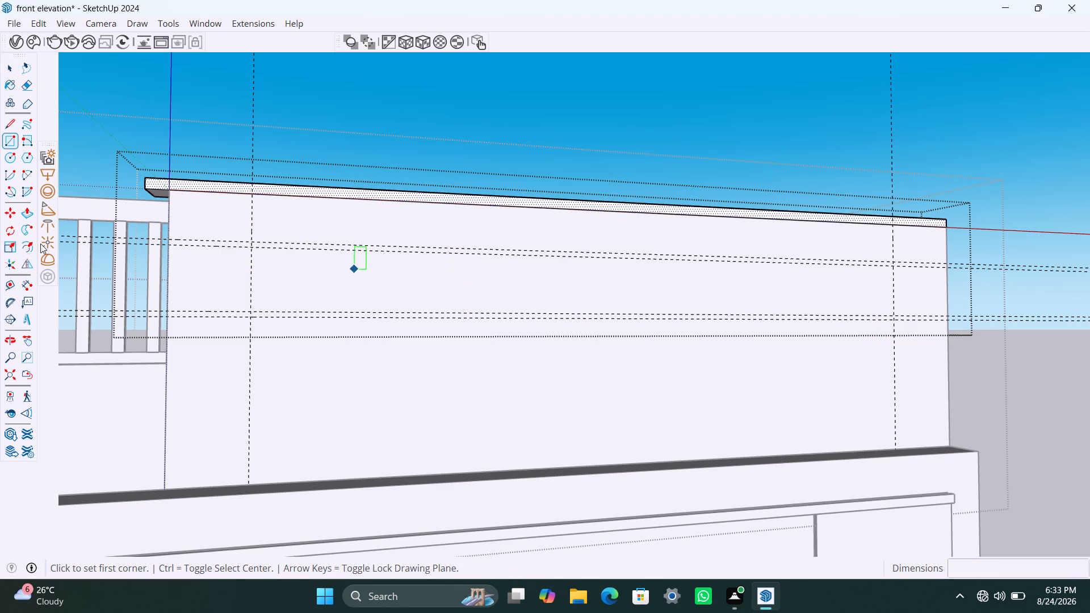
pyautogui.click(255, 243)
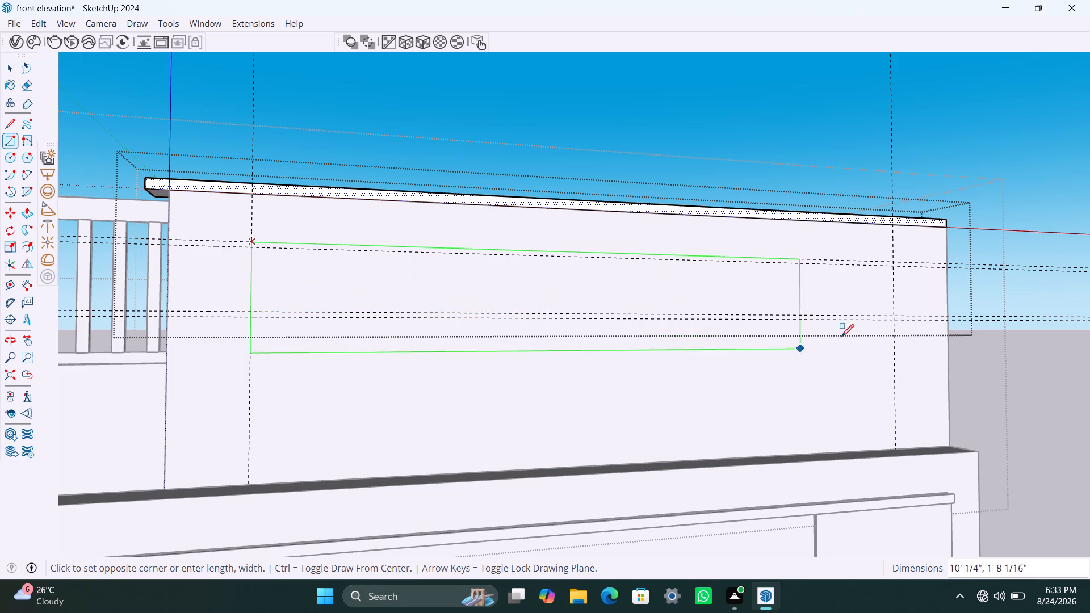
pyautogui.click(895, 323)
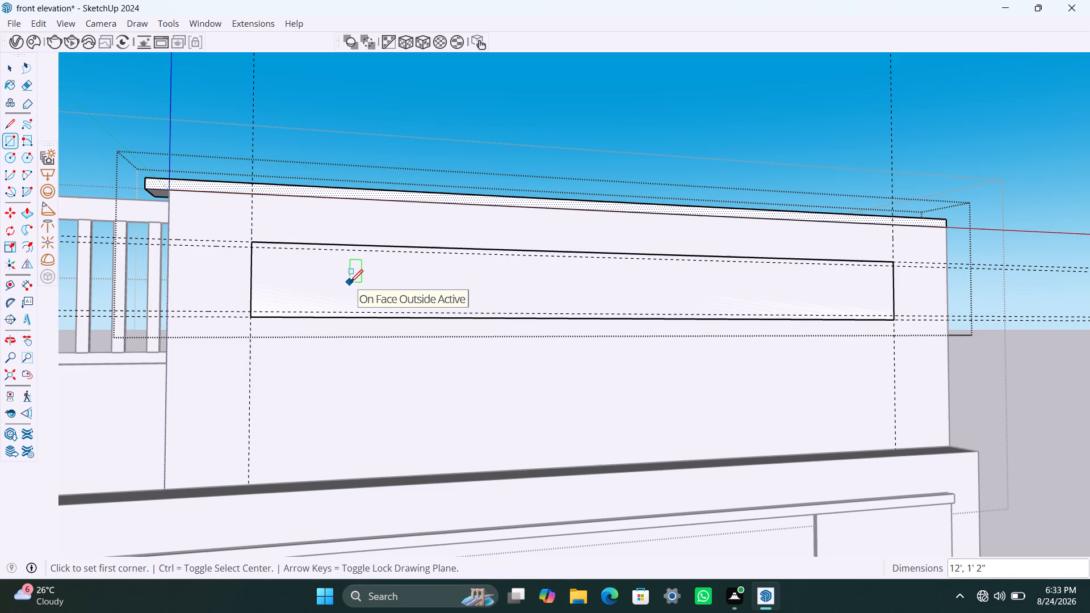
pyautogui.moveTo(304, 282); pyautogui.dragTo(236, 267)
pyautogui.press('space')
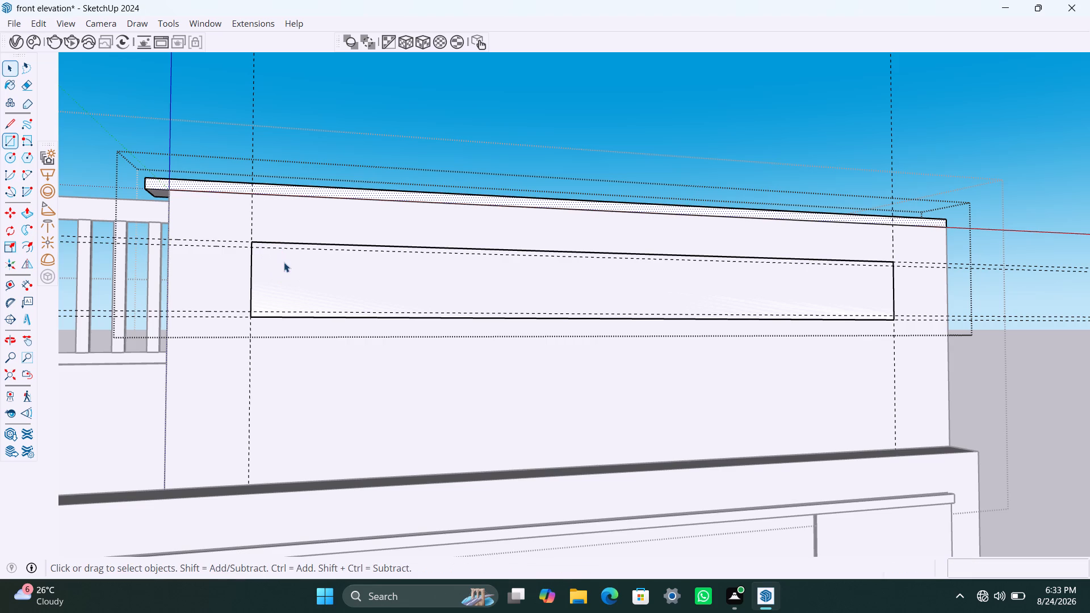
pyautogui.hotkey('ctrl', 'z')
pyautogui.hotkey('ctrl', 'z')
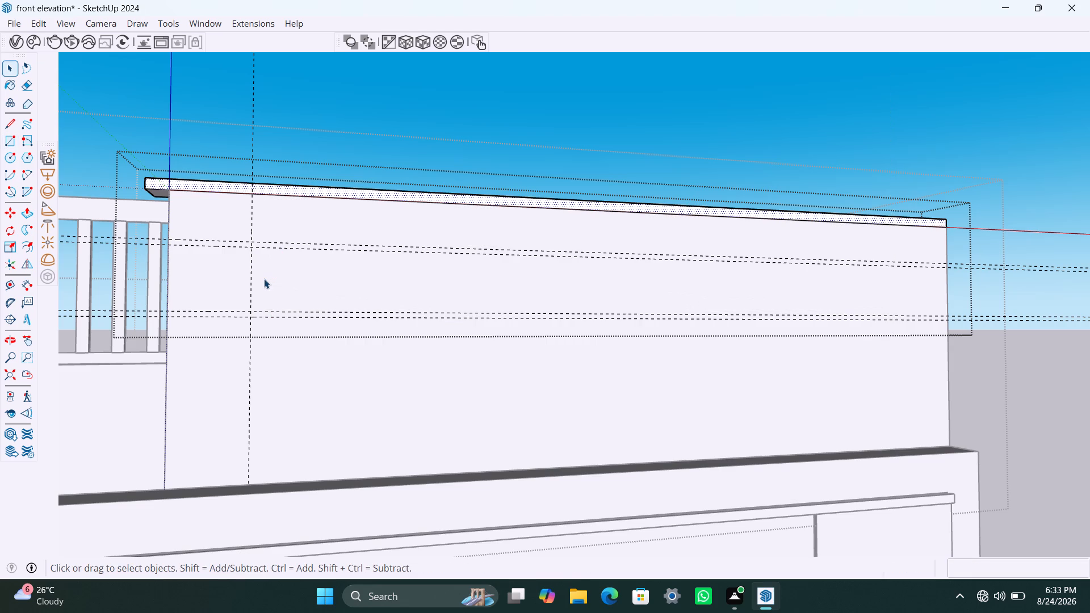
# Add three vertical guides along the solid wall's front face, spaced successively 1", 12' and 1" from the existing vertical guide.
pyautogui.press('t')
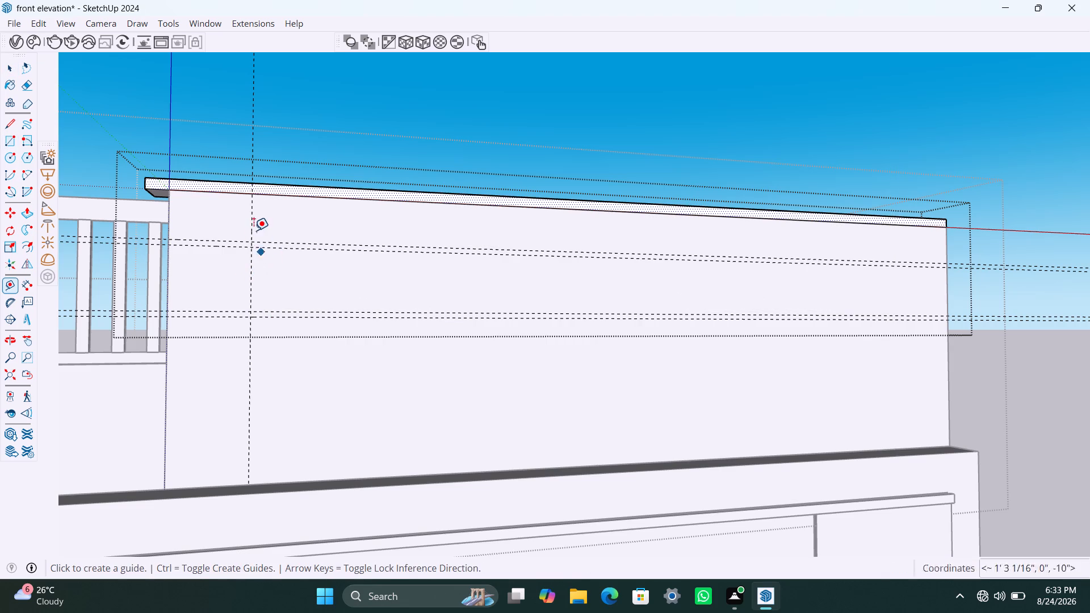
pyautogui.click(254, 230)
pyautogui.write('1"')
pyautogui.press('Return')
pyautogui.click(255, 229)
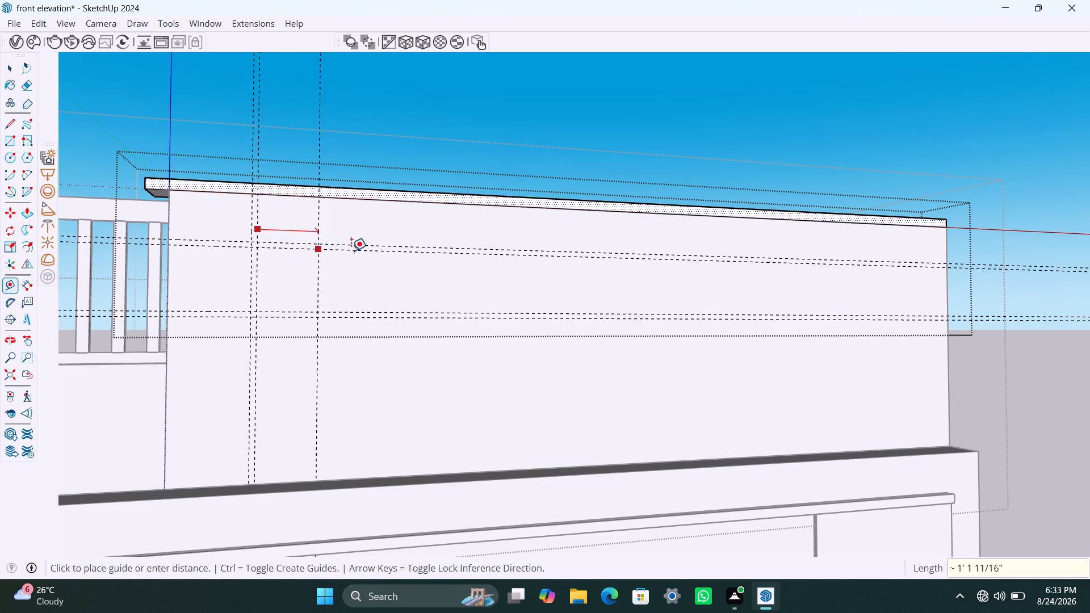
pyautogui.write("12'")
pyautogui.press('Return')
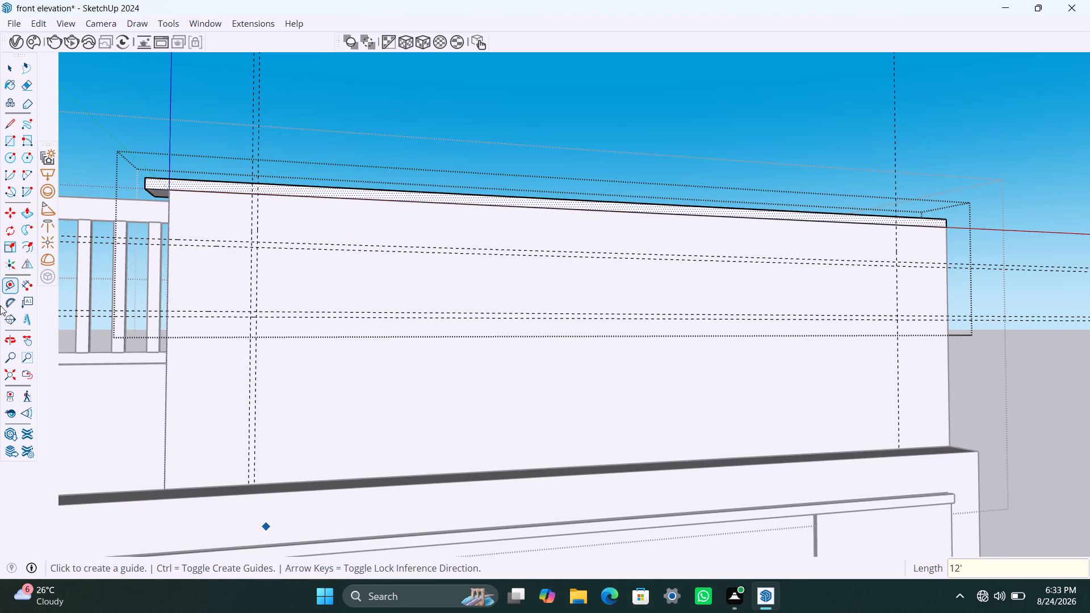
pyautogui.click(898, 241)
pyautogui.write('1"')
pyautogui.press('Return')
pyautogui.press('space')
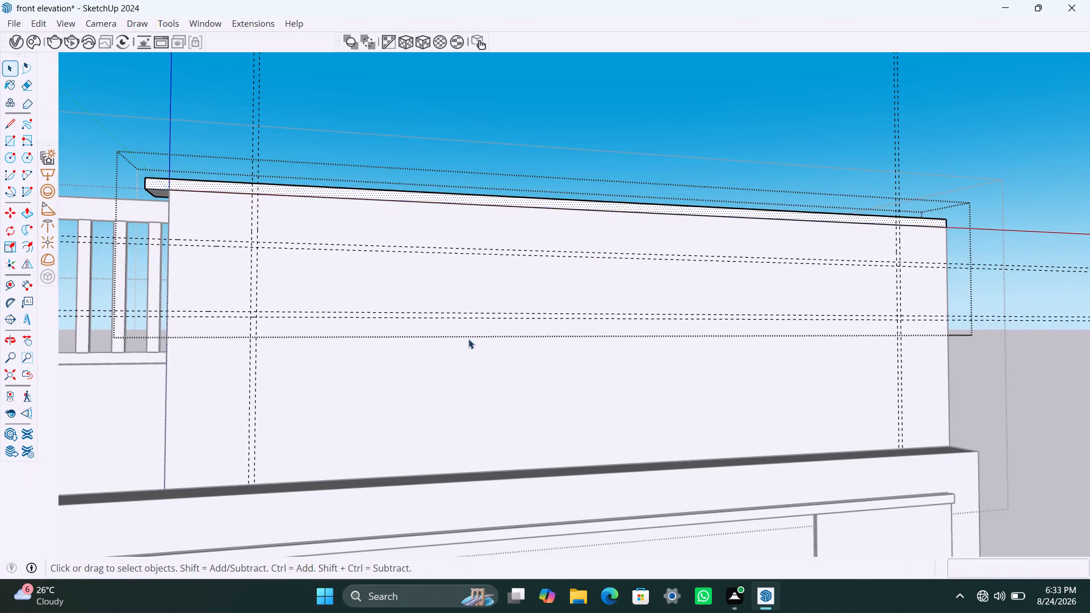
# Draw a 12'2" by 1'2" rectangle between the outer guides on the solid wall's front face.
pyautogui.scroll(2, 470, 338)
pyautogui.moveTo(445, 349); pyautogui.dragTo(395, 340, button='middle')
pyautogui.press('r')
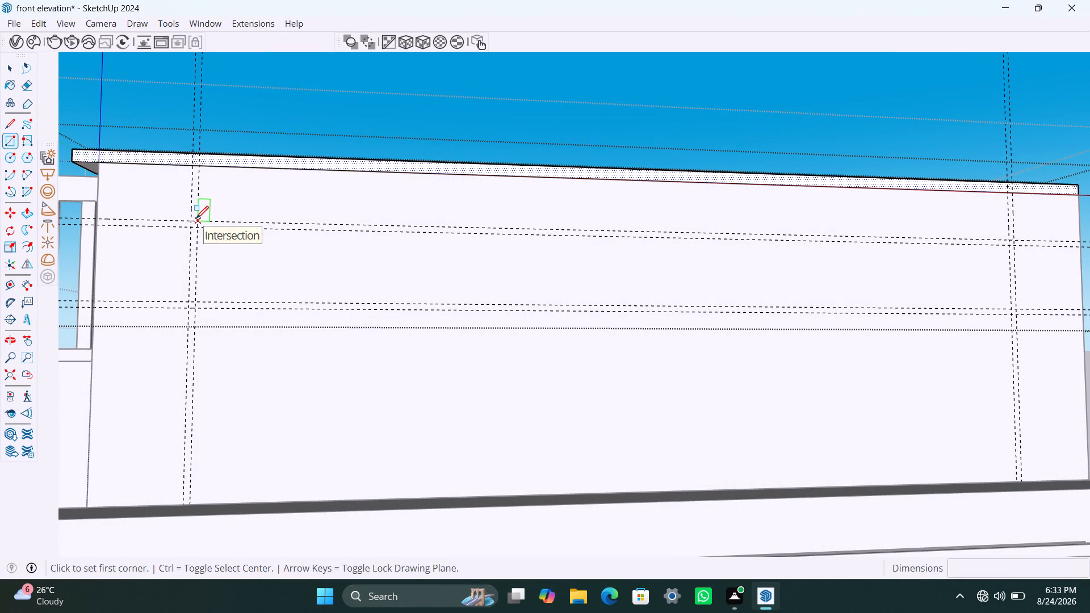
pyautogui.click(191, 219)
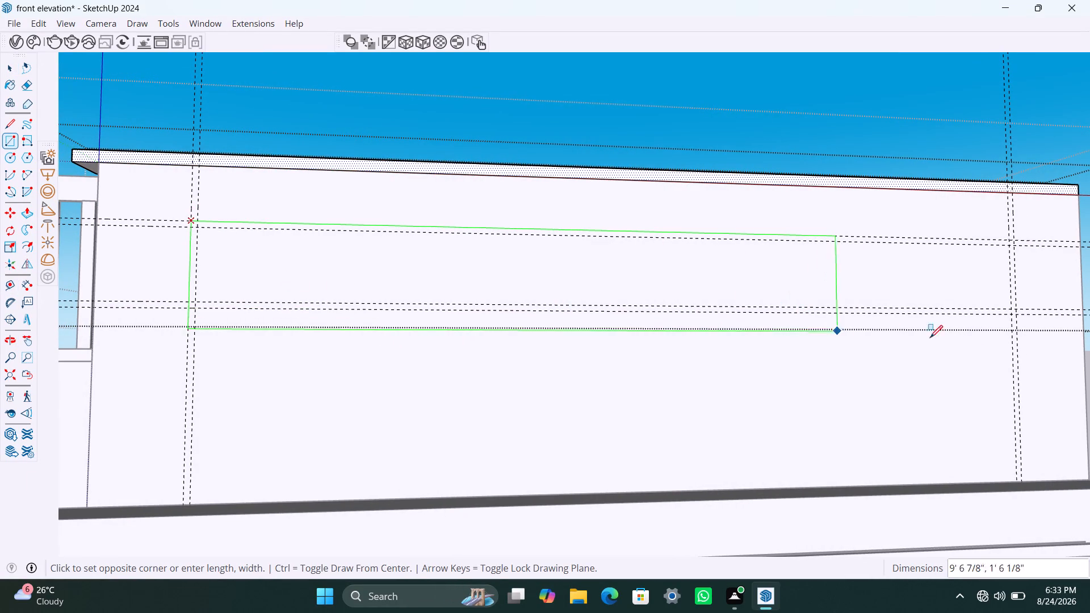
pyautogui.click(1019, 313)
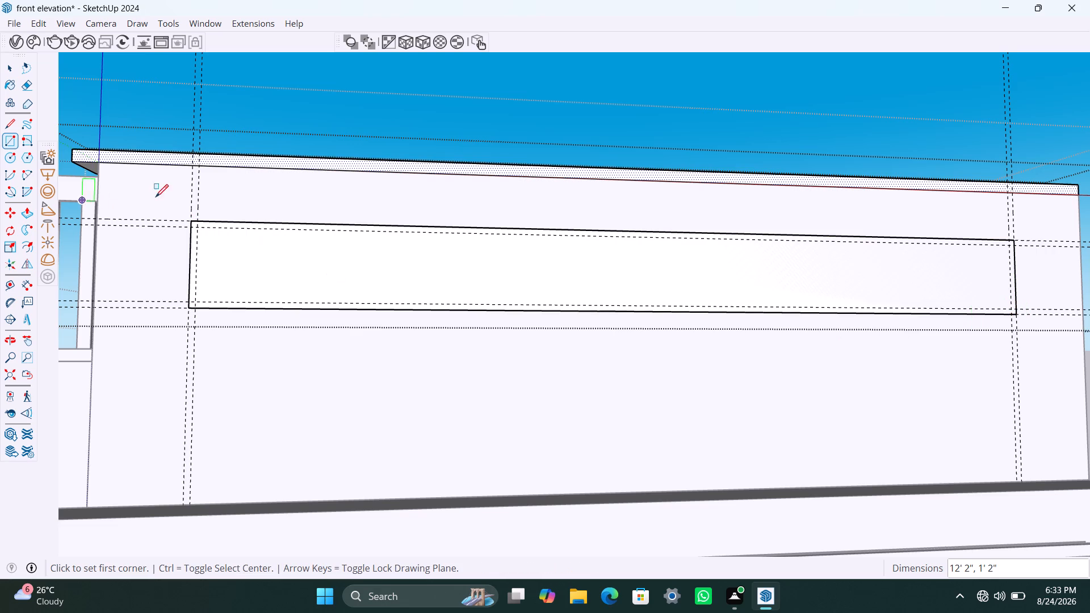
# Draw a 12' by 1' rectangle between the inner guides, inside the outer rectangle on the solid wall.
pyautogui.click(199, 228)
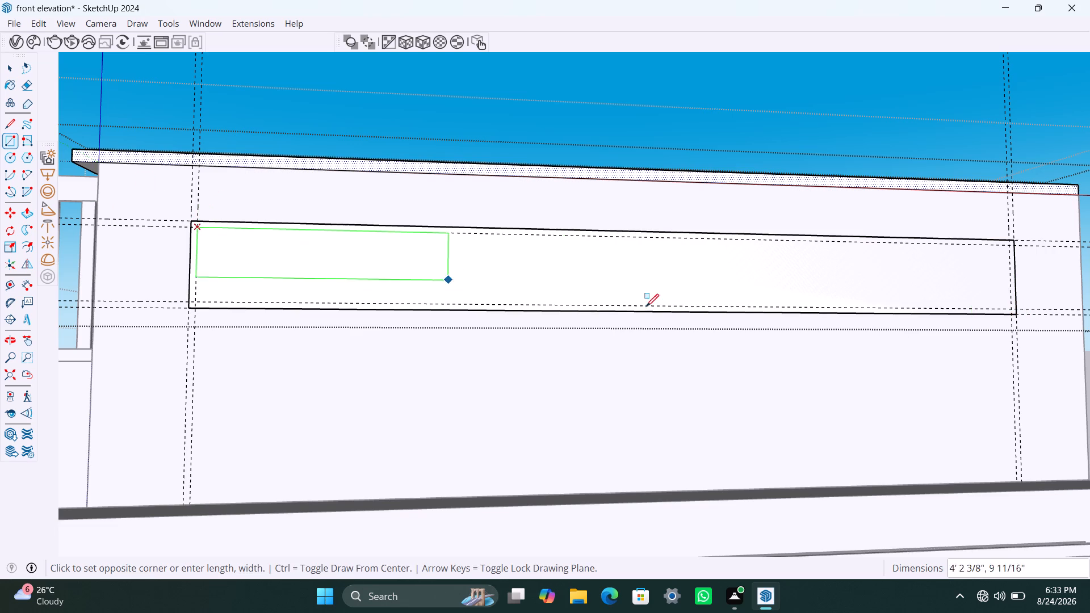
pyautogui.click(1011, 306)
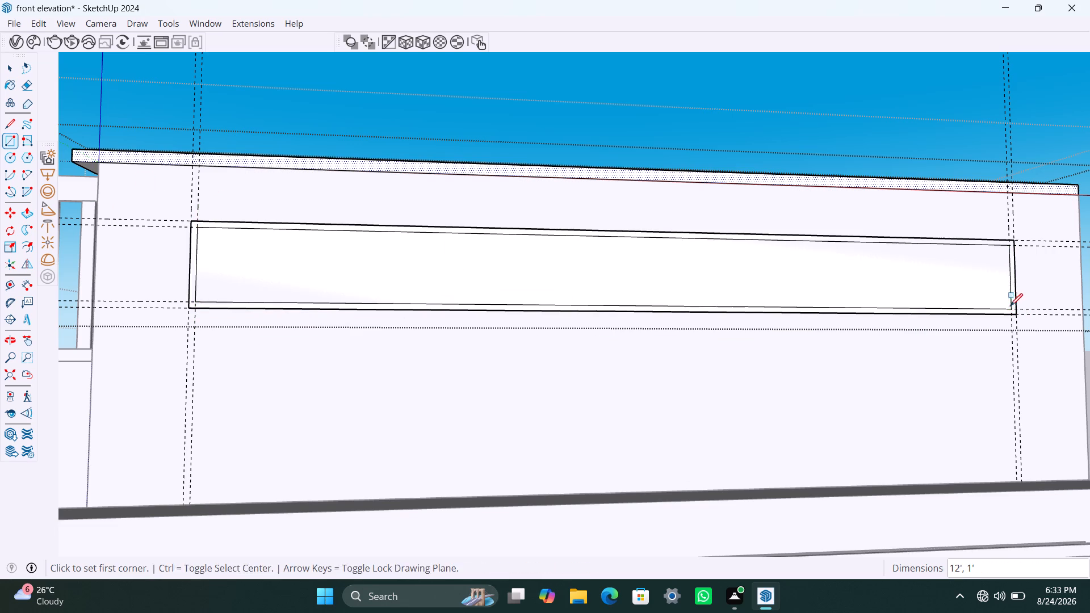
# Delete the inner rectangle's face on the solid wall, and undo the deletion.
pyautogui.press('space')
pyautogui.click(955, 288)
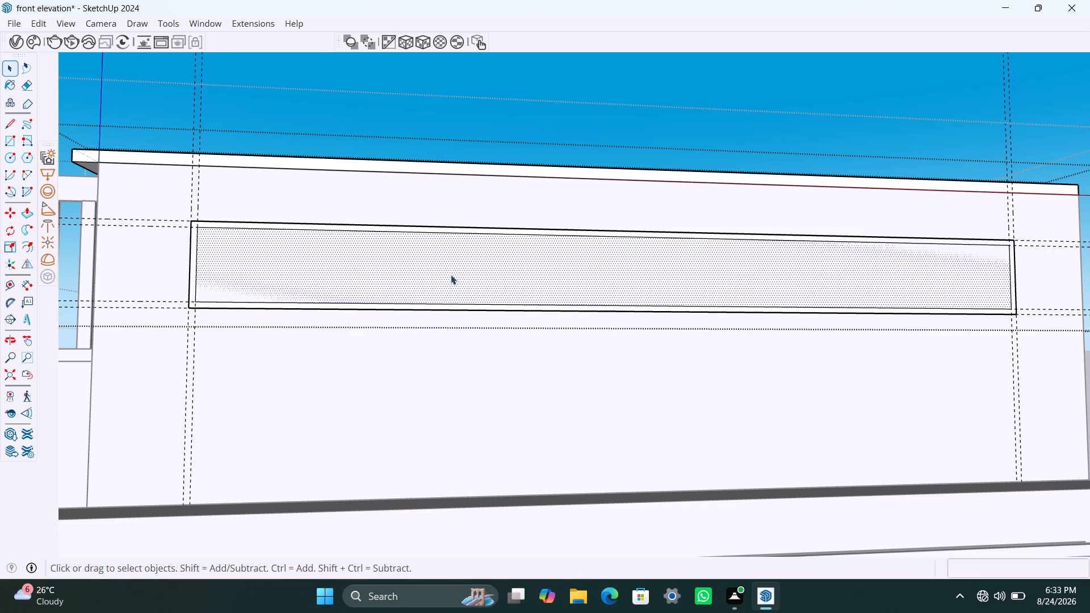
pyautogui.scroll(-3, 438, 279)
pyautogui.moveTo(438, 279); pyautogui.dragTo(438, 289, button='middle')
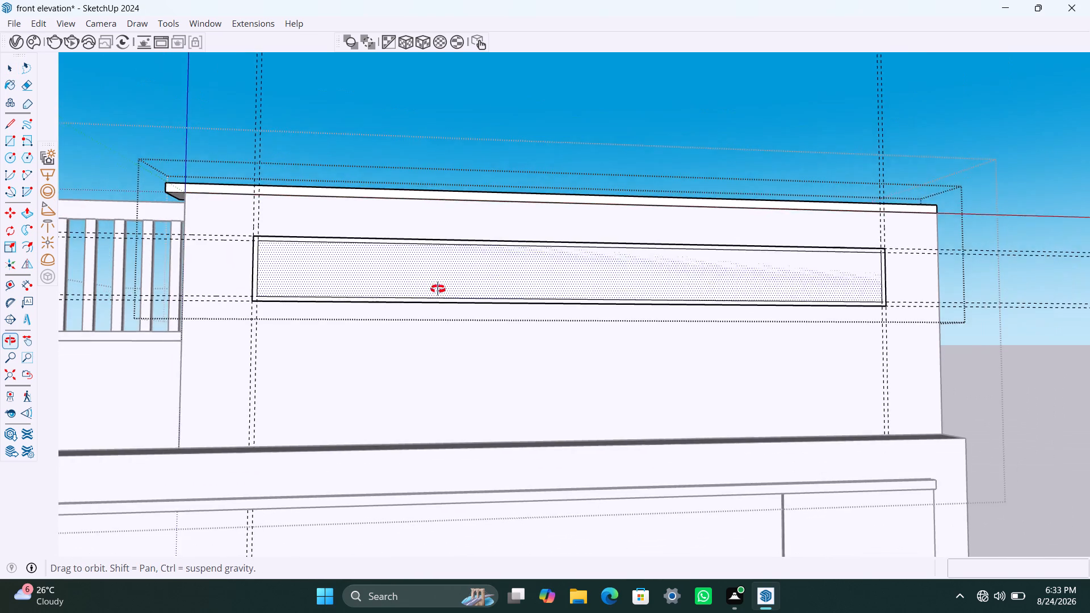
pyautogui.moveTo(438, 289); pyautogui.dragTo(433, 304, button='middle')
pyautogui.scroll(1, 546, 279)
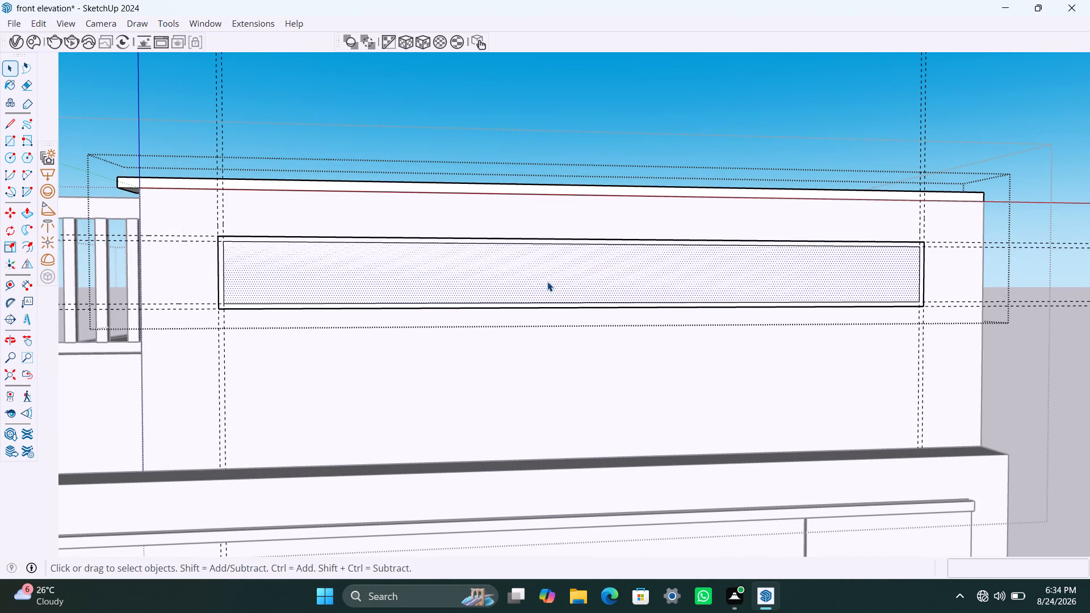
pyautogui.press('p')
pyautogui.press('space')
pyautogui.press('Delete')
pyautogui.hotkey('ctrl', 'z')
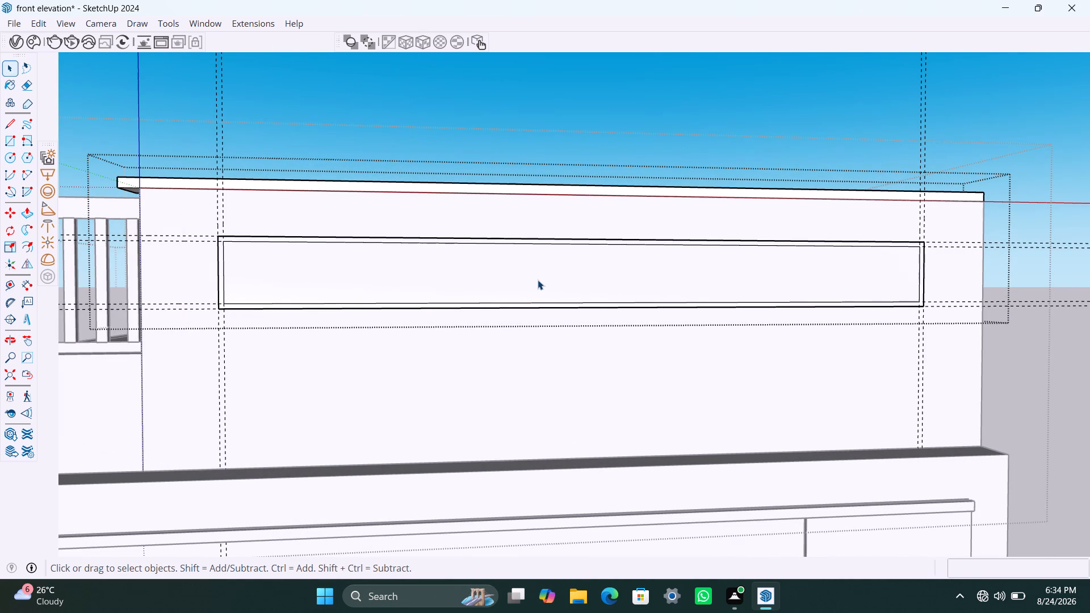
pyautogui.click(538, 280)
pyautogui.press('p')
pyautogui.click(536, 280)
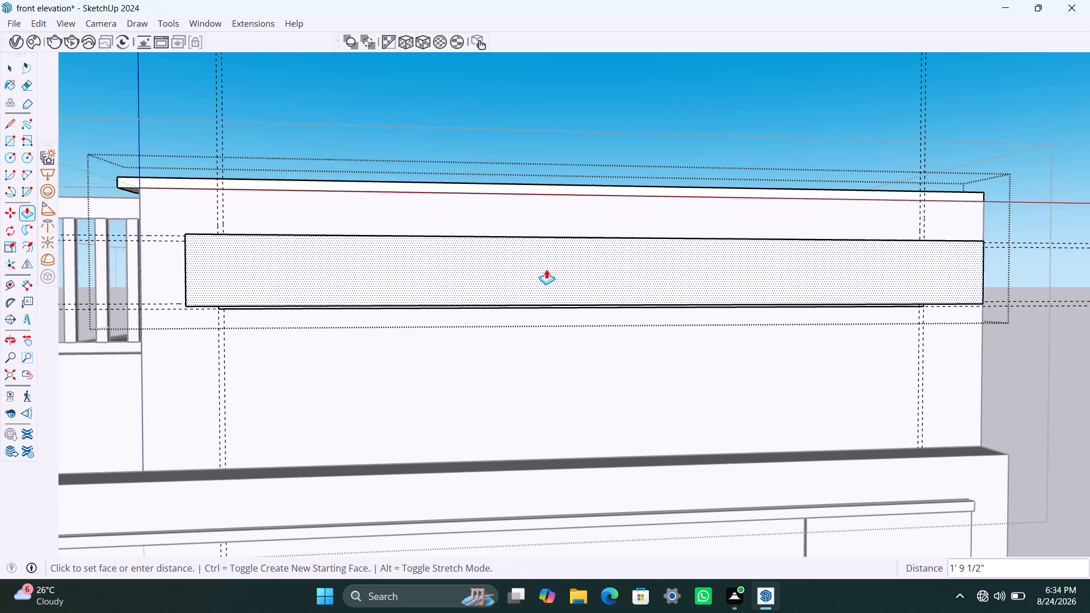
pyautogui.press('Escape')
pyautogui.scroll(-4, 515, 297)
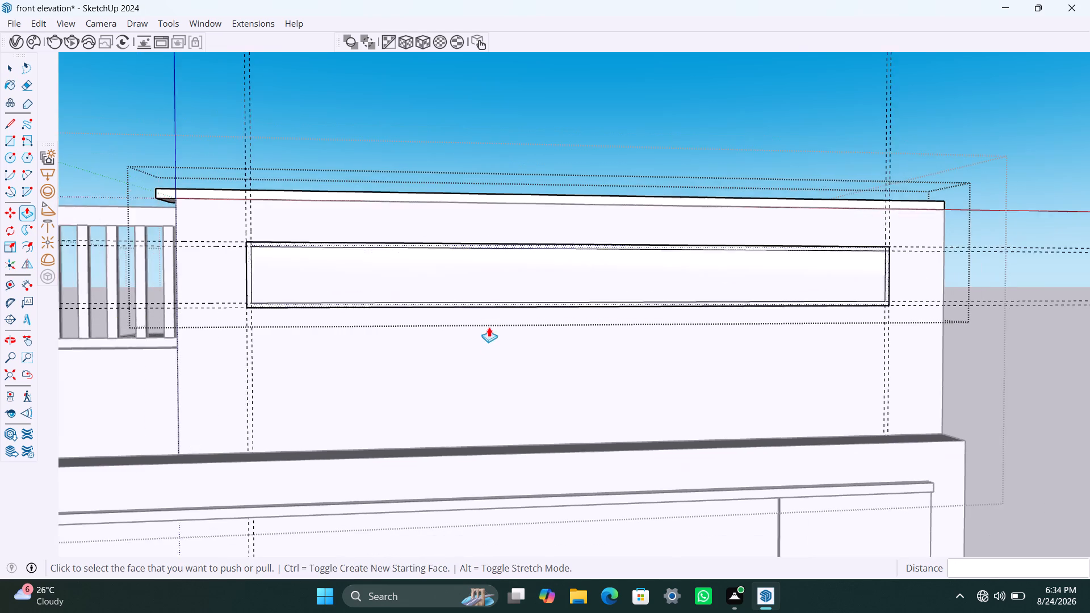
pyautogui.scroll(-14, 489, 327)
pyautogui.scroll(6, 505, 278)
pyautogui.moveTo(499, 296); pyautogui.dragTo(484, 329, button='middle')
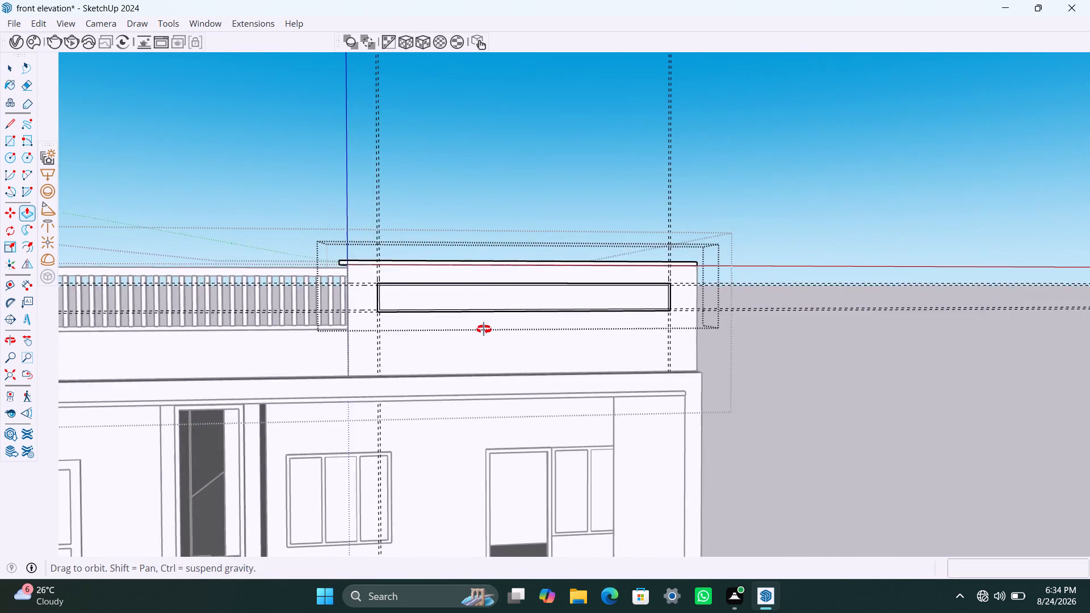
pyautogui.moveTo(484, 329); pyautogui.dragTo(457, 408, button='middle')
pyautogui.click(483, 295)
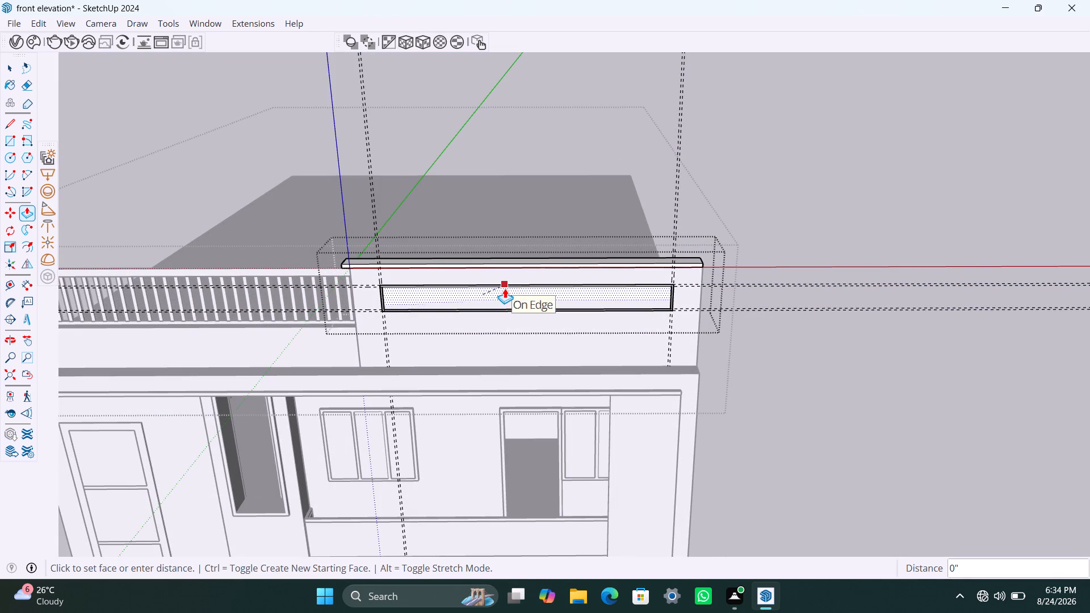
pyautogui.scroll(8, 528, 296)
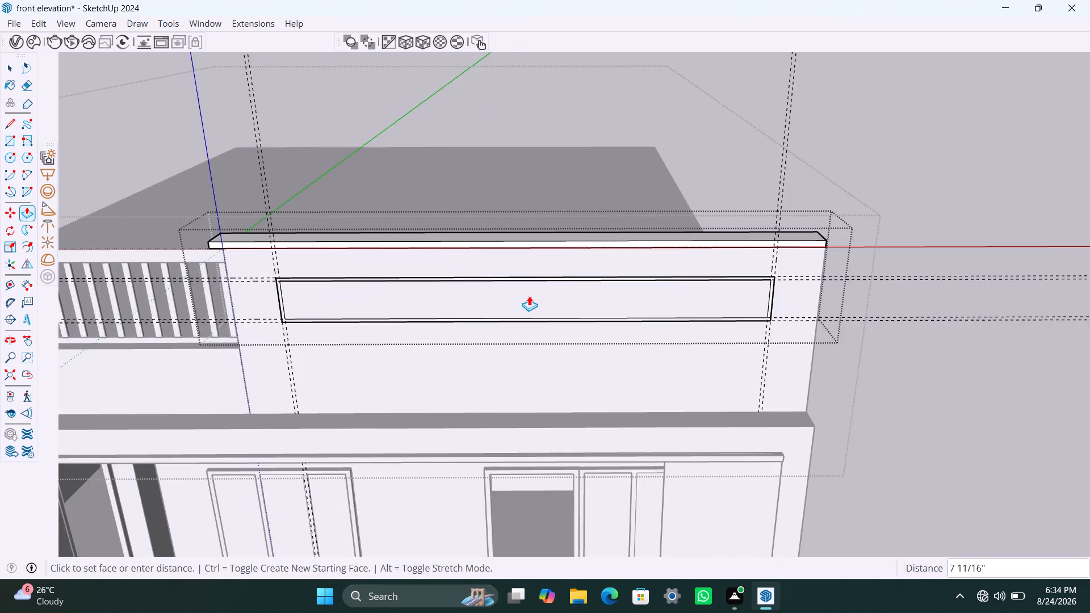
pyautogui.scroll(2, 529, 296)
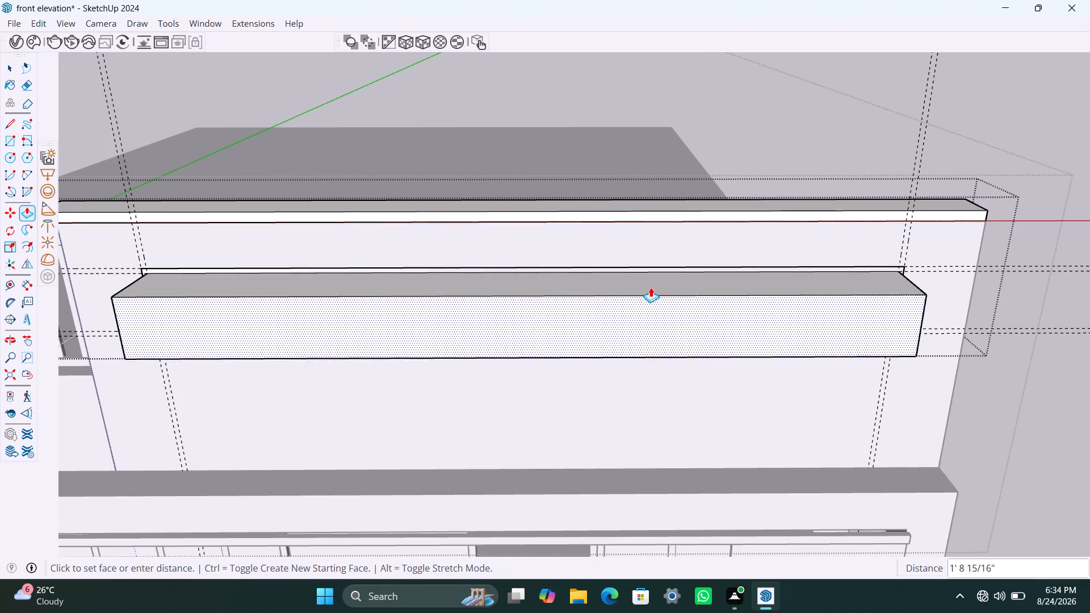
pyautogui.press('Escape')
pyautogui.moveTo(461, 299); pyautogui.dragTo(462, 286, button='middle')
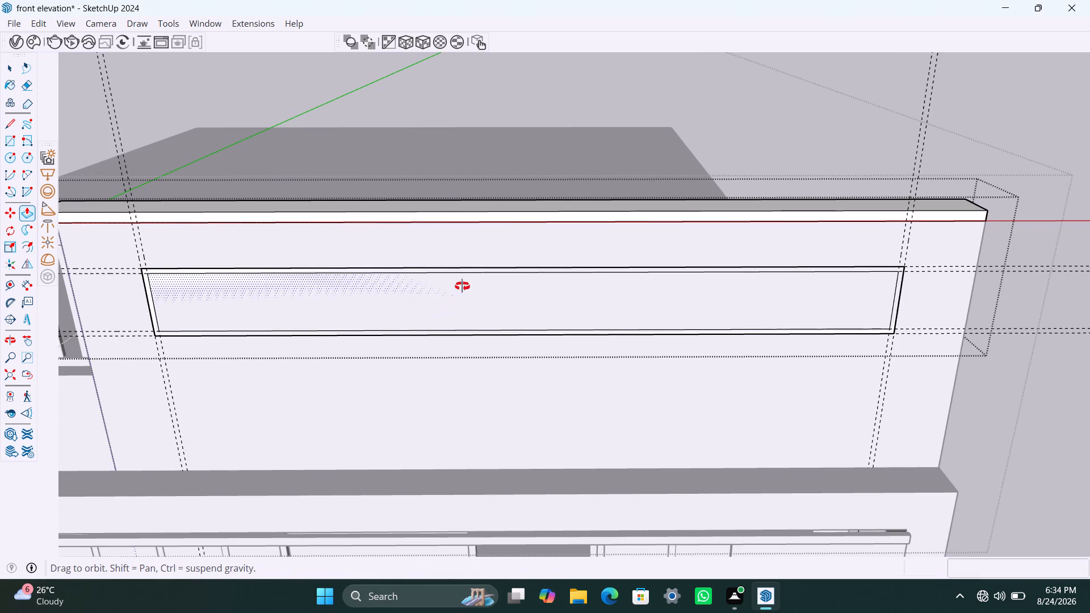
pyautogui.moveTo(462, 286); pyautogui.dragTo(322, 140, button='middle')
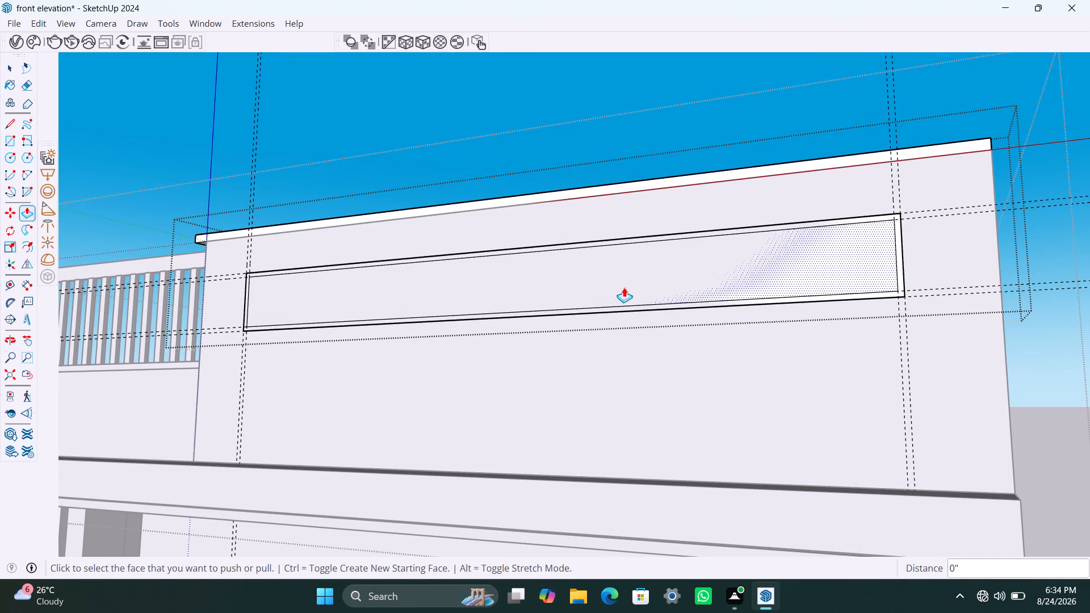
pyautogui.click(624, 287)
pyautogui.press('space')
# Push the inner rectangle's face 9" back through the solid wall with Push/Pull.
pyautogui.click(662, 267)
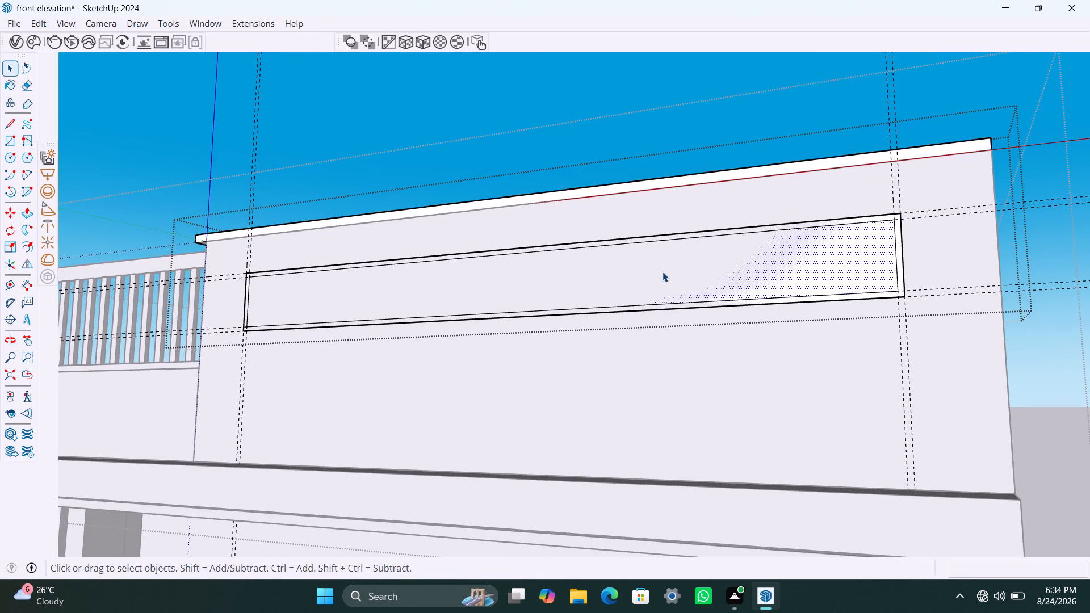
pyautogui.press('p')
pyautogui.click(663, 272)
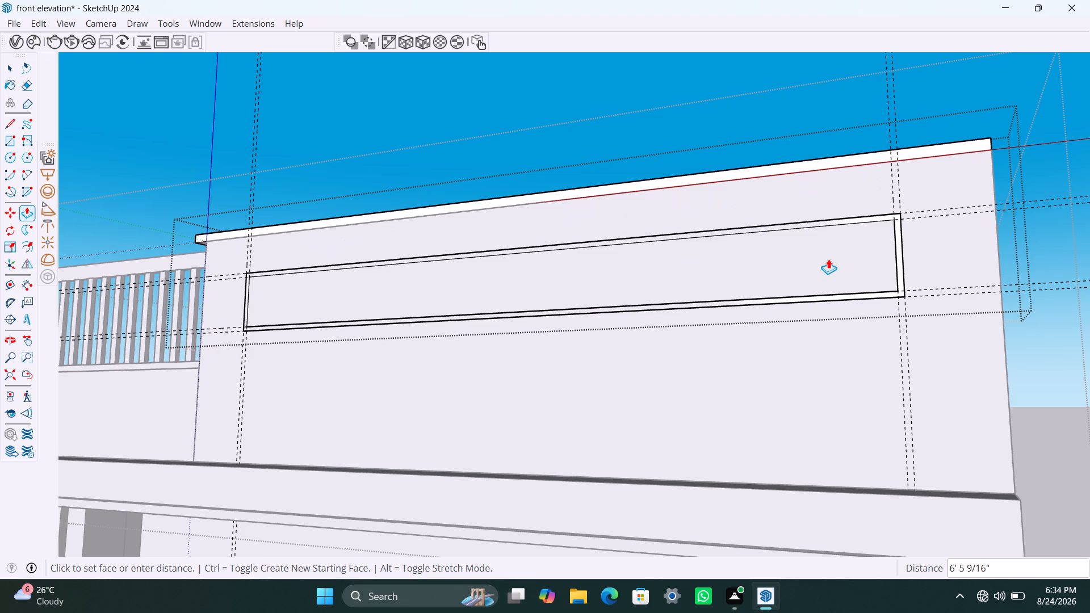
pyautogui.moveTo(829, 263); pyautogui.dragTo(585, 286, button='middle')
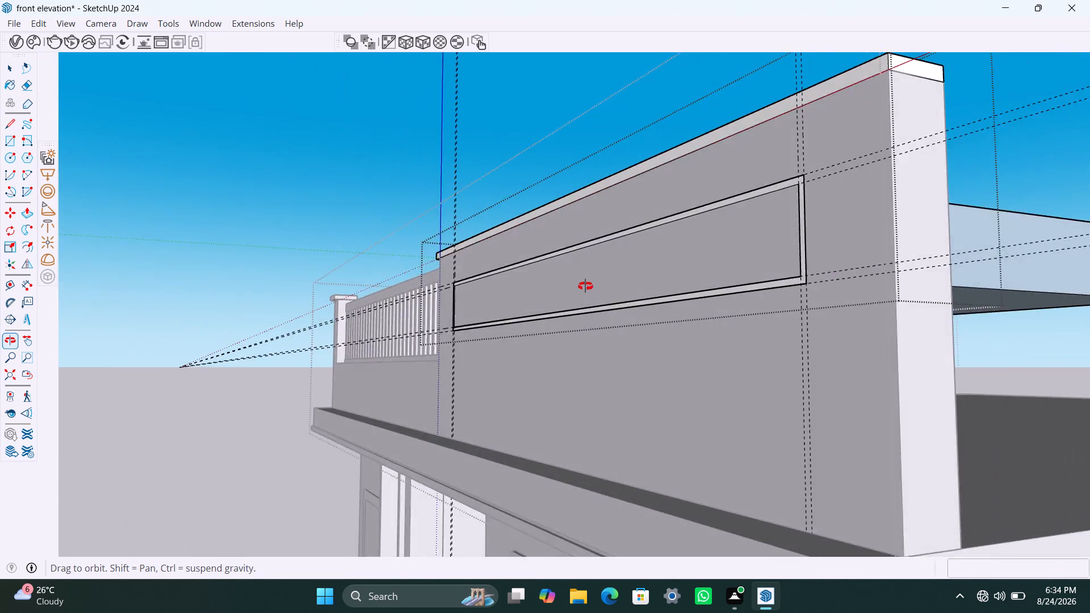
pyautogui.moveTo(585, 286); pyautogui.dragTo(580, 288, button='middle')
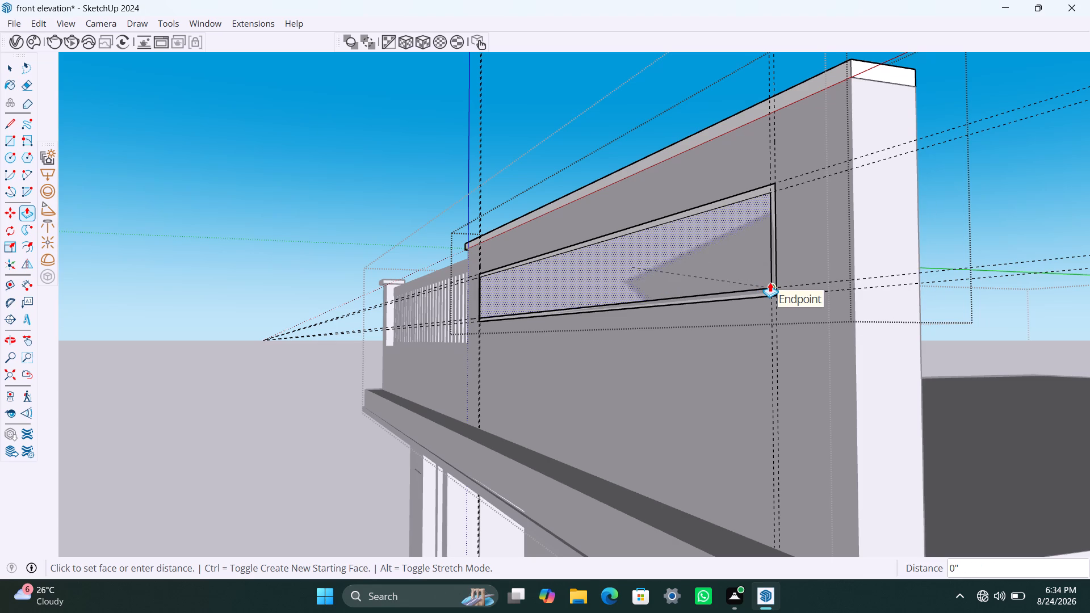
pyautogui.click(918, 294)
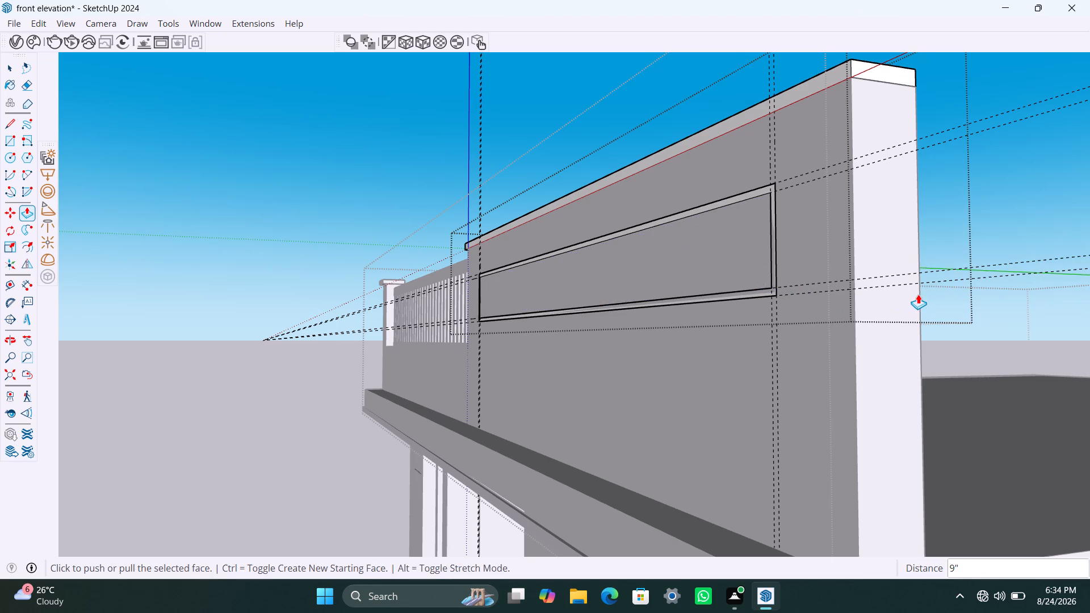
# Examine the pushed-back panel face from the rear side of the solid wall.
pyautogui.press('space')
pyautogui.scroll(-5, 735, 258)
pyautogui.moveTo(817, 270); pyautogui.dragTo(410, 329, button='middle')
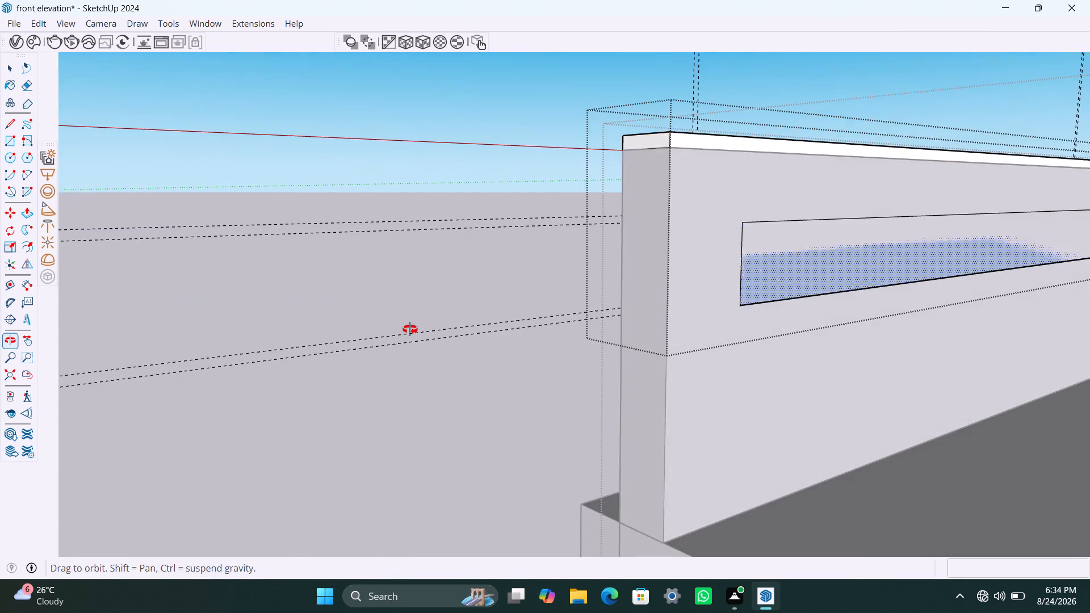
pyautogui.moveTo(410, 329); pyautogui.dragTo(411, 330, button='middle')
pyautogui.click(802, 283)
pyautogui.doubleClick(794, 281)
pyautogui.click(785, 278)
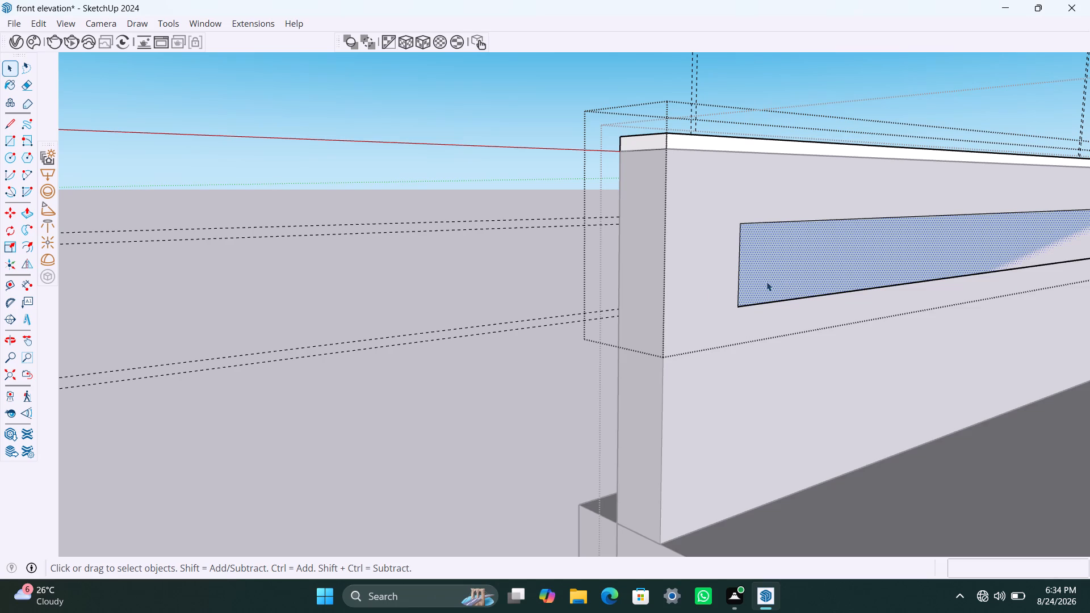
pyautogui.moveTo(485, 263); pyautogui.dragTo(974, 373, button='middle')
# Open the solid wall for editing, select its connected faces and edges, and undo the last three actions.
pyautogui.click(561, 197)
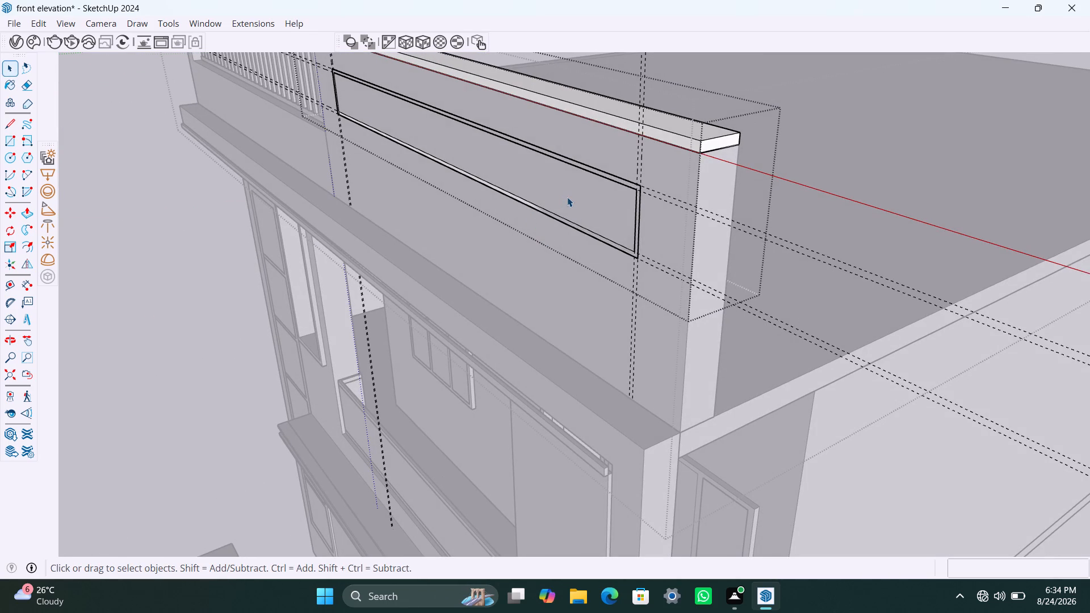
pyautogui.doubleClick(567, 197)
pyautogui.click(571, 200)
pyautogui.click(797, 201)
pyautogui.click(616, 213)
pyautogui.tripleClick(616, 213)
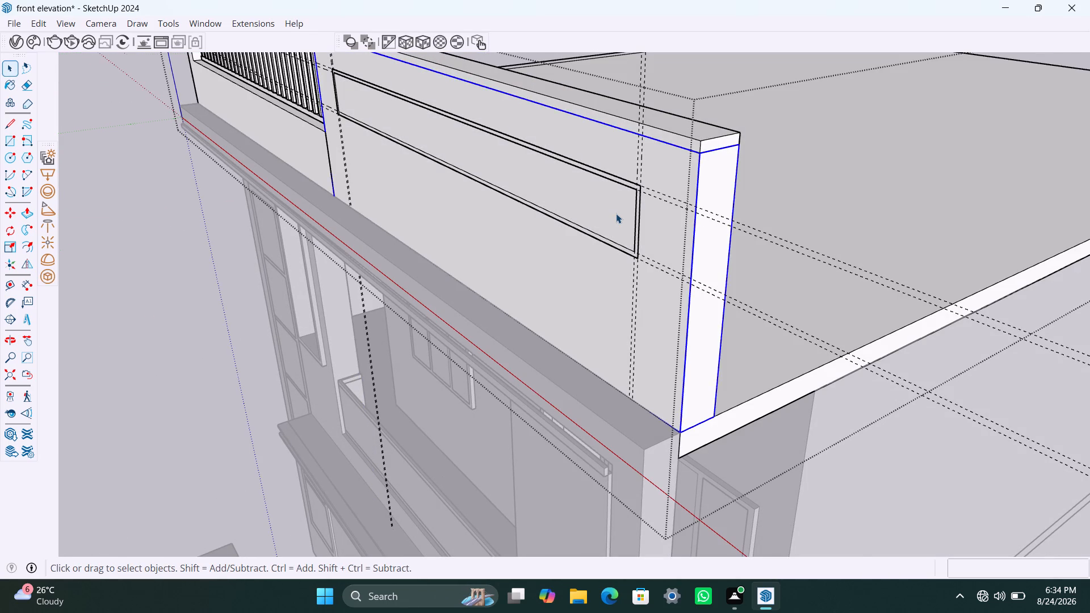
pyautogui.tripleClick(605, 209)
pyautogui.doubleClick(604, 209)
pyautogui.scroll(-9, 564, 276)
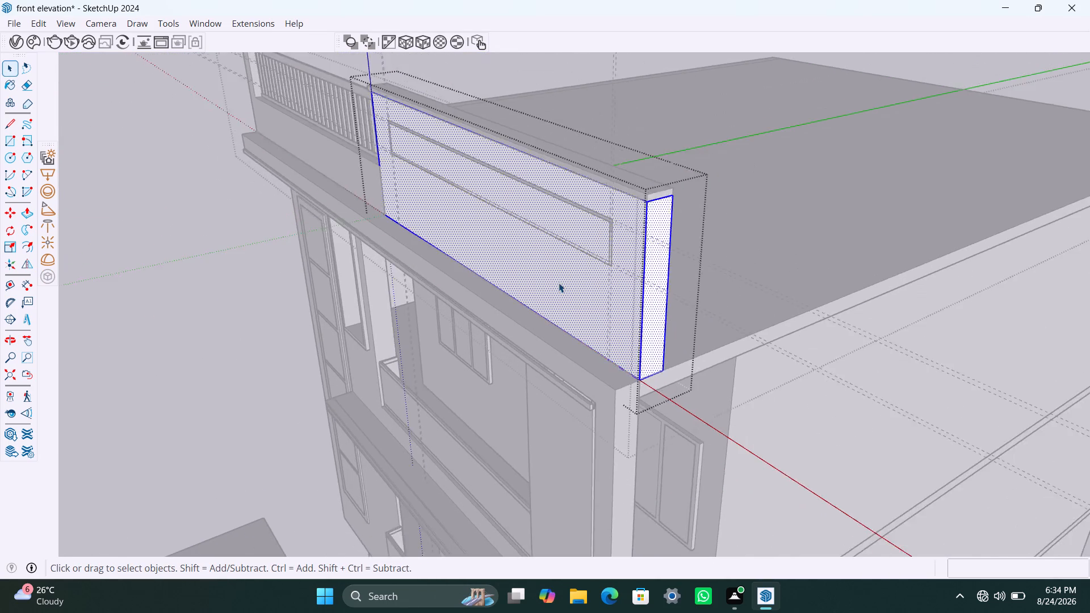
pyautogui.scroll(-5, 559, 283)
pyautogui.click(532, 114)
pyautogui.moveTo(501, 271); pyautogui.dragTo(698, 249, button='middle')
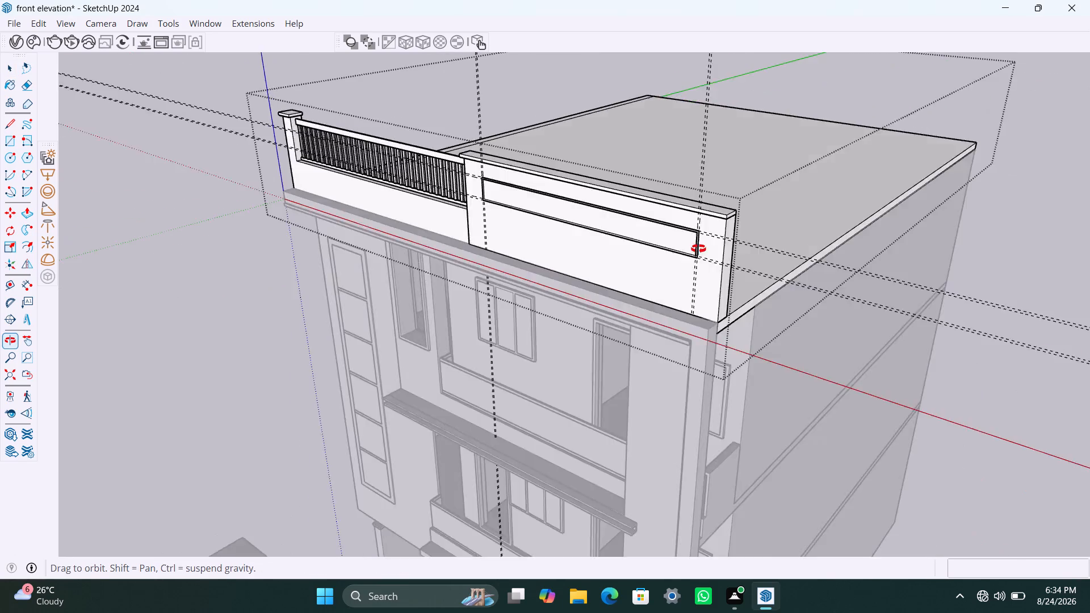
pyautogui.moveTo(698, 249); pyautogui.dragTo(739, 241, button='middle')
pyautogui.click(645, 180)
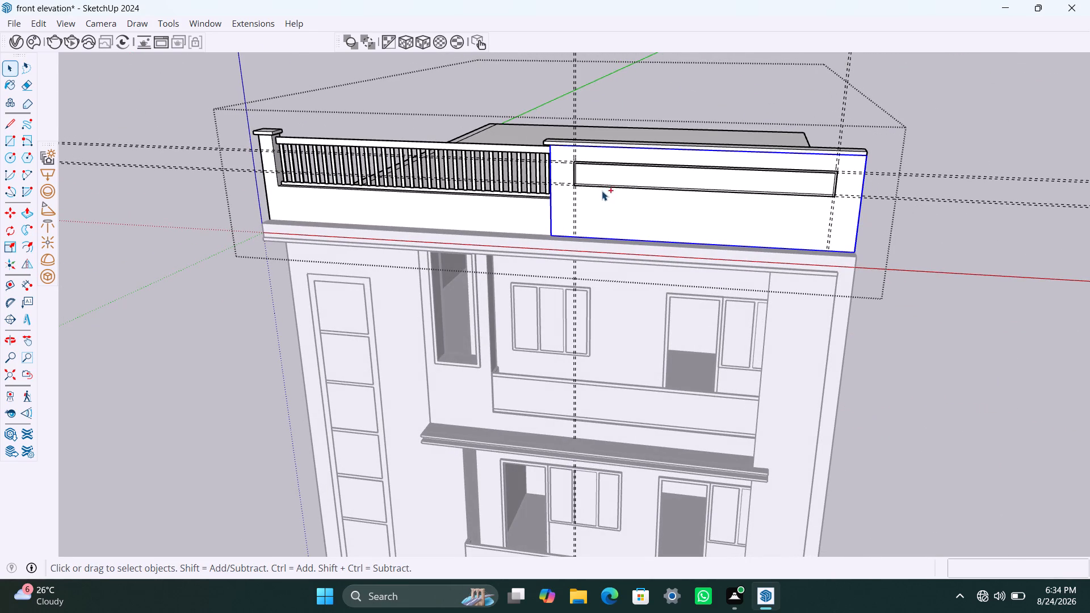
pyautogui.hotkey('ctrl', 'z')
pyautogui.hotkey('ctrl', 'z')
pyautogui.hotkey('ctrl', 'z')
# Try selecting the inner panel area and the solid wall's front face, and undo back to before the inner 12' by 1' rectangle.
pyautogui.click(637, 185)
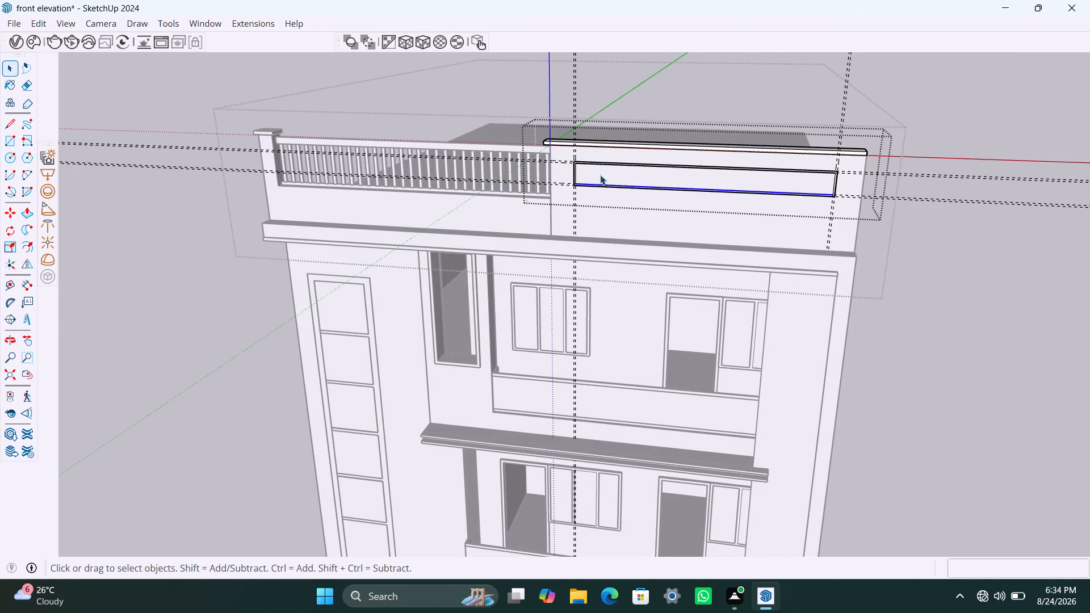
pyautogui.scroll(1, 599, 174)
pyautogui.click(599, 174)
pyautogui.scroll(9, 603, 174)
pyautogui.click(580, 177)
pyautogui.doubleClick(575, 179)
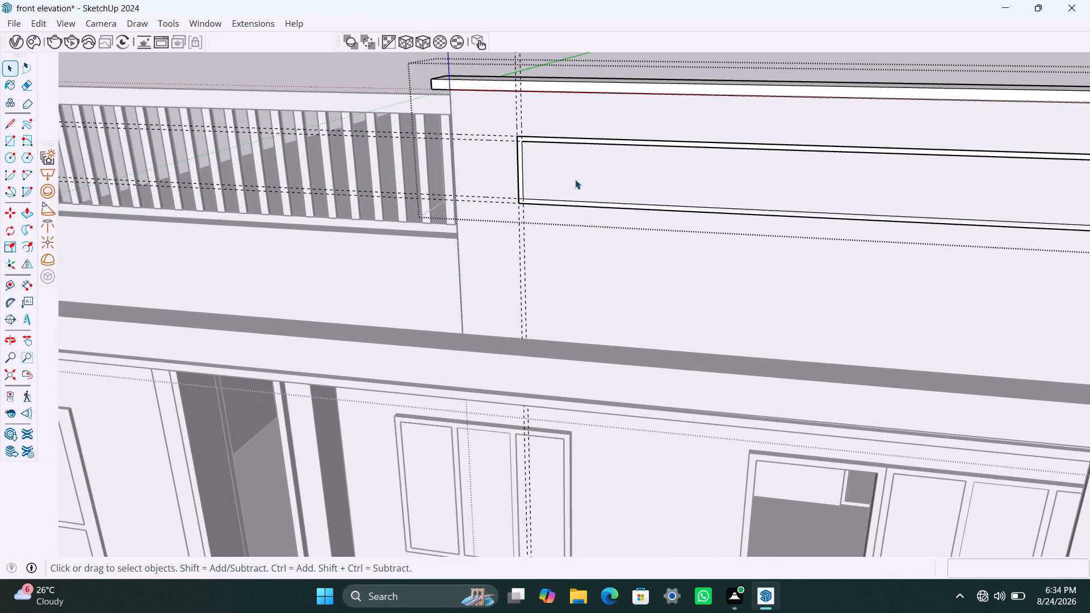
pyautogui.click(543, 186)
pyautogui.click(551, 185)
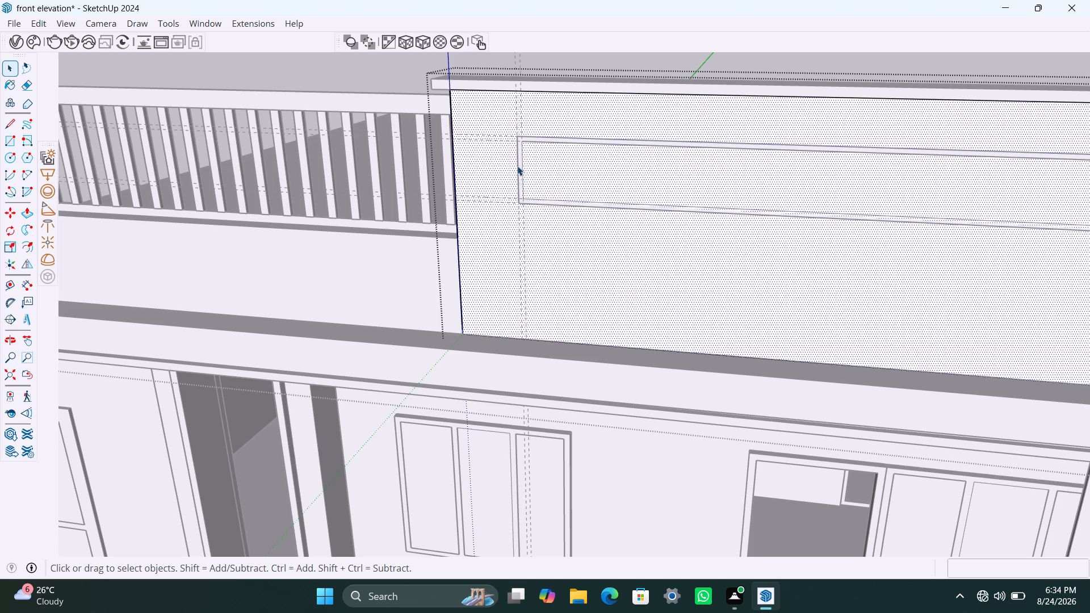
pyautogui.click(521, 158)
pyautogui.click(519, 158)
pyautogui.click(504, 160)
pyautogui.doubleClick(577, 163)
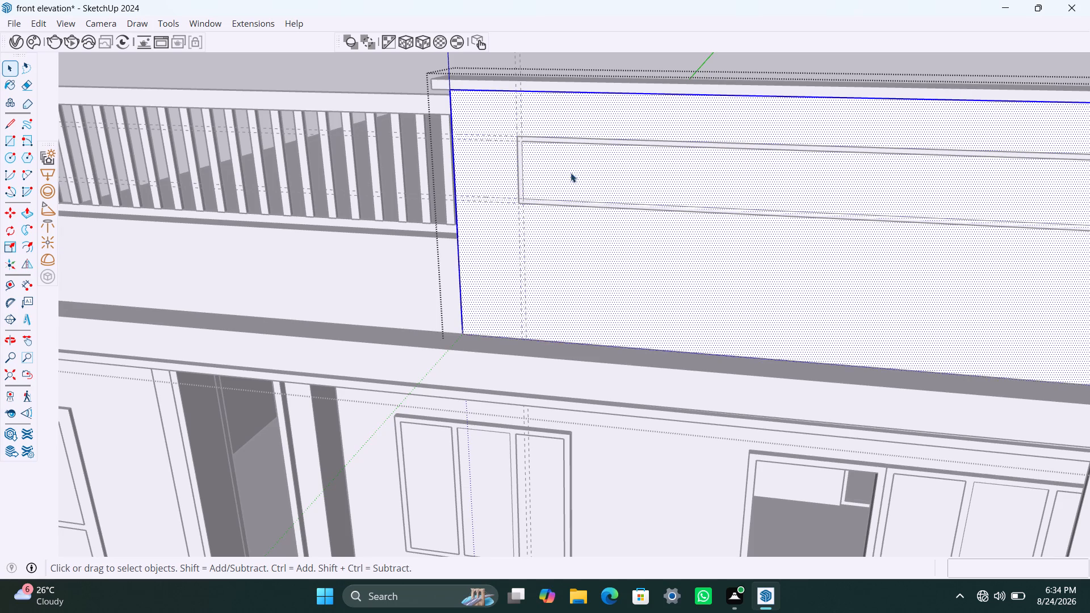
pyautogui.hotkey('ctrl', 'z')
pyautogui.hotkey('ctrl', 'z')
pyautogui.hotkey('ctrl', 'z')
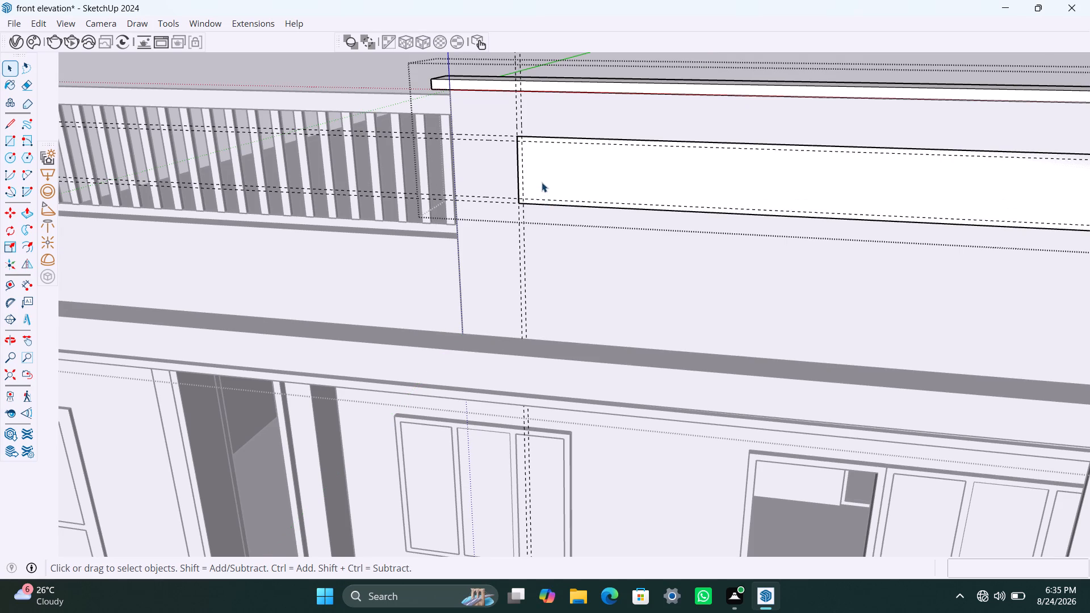
# Undo the last two actions to remove the outer panel rectangle, and leave the parapet cap's editing.
pyautogui.hotkey('ctrl', 'z')
pyautogui.hotkey('ctrl', 'z')
pyautogui.scroll(-11, 534, 185)
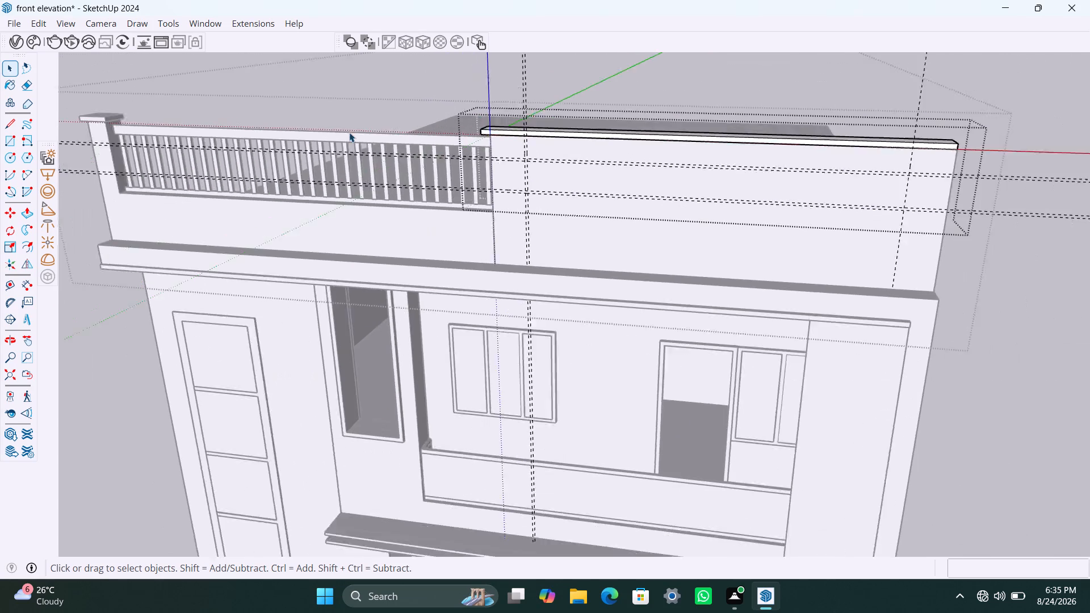
pyautogui.click(319, 75)
# Open the solid parapet wall for editing and draw an outer panel rectangle about 12' 2" by 1' 2" on its front face.
pyautogui.scroll(4, 568, 190)
pyautogui.moveTo(619, 210); pyautogui.dragTo(703, 210, button='middle')
pyautogui.click(627, 183)
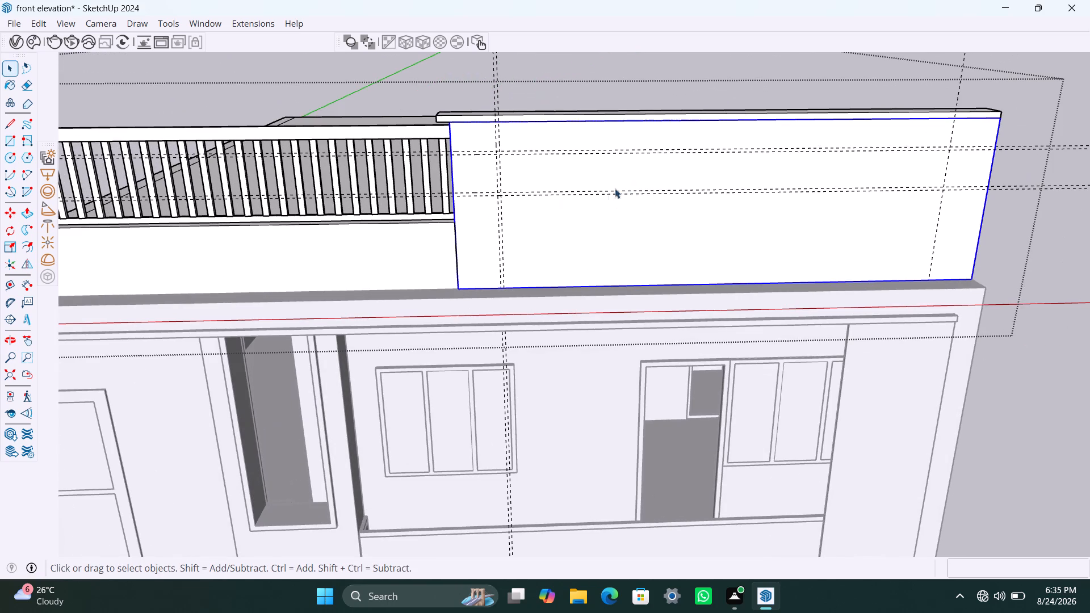
pyautogui.doubleClick(565, 201)
pyautogui.click(534, 192)
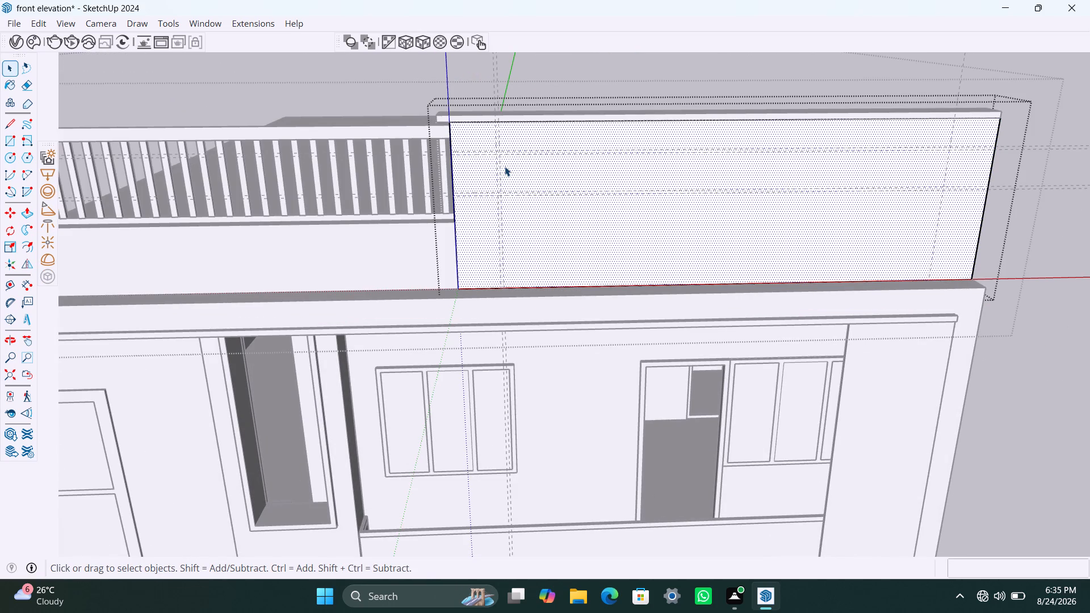
pyautogui.press('r')
pyautogui.click(498, 151)
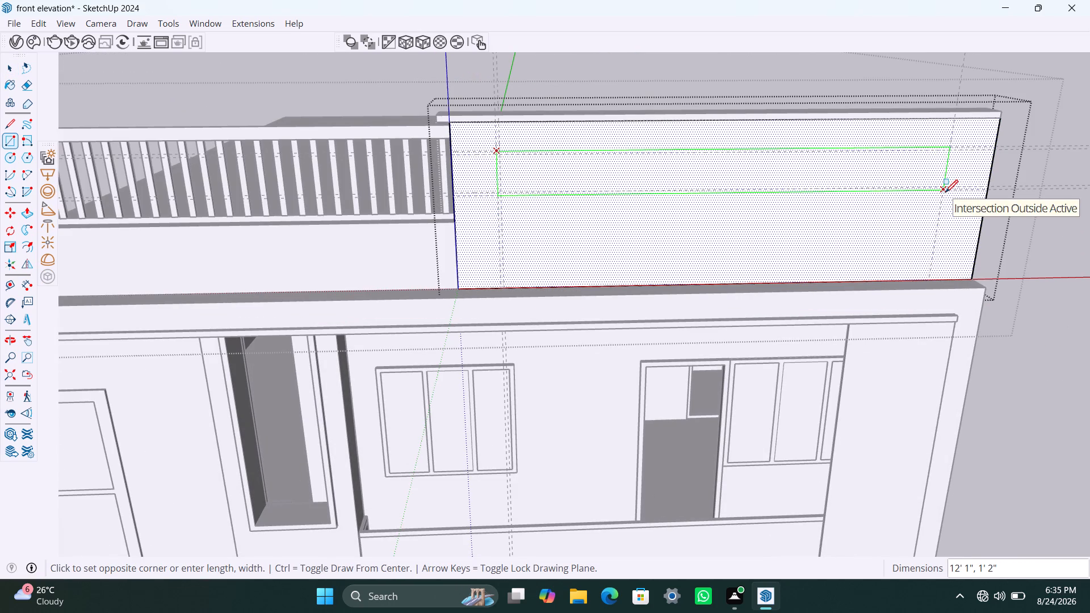
pyautogui.scroll(8, 948, 193)
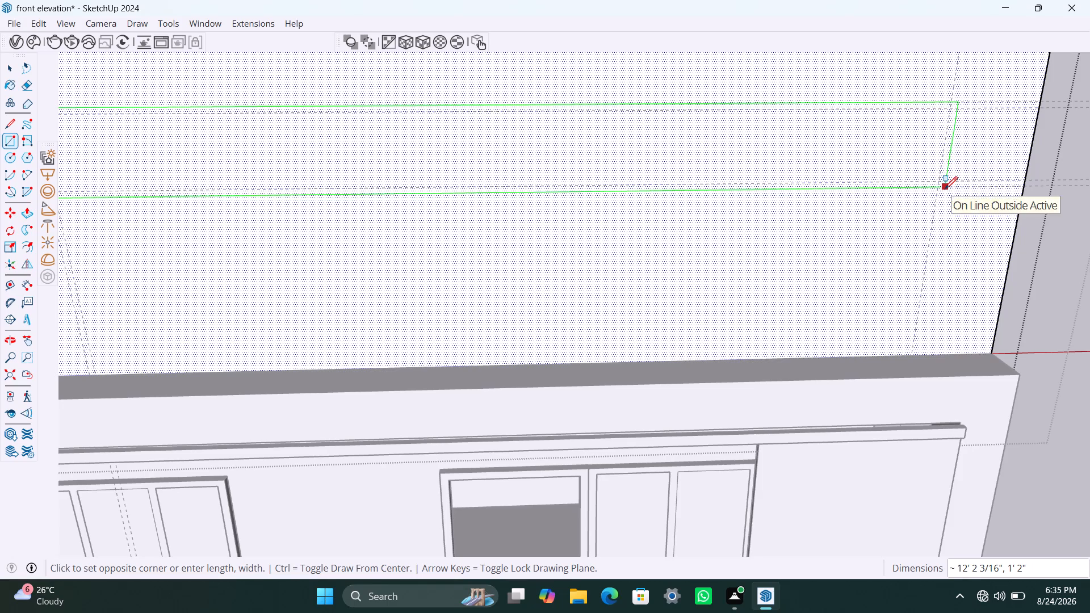
pyautogui.click(944, 189)
# Draw a second rectangle inside the panel outline, between the intersections of the inner guides.
pyautogui.scroll(-2, 579, 156)
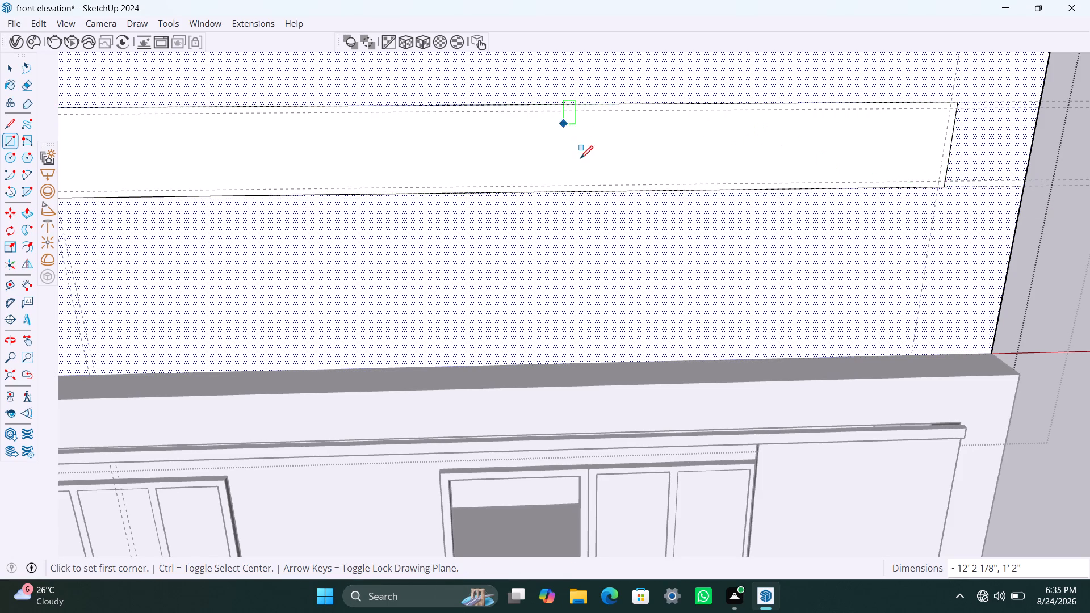
pyautogui.scroll(-8, 580, 158)
pyautogui.scroll(6, 341, 148)
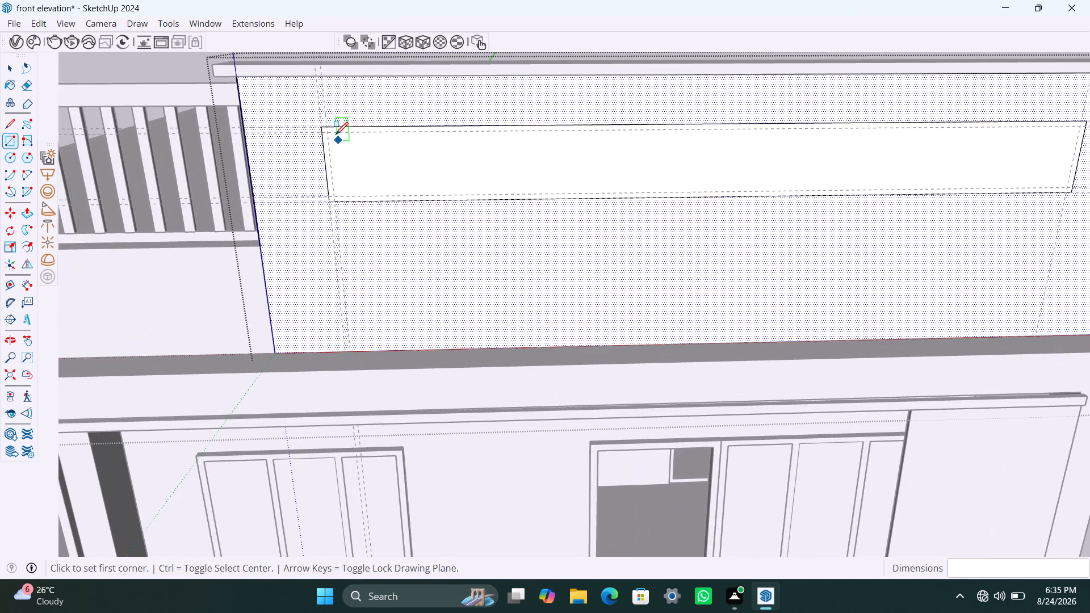
pyautogui.click(328, 131)
pyautogui.press('Escape')
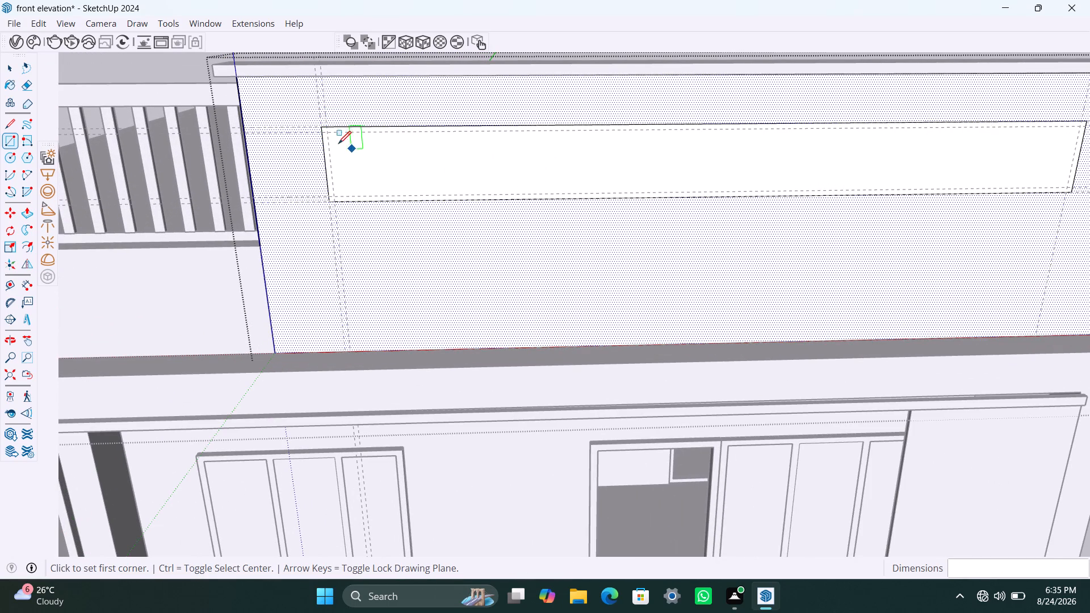
pyautogui.click(330, 135)
pyautogui.scroll(-3, 851, 242)
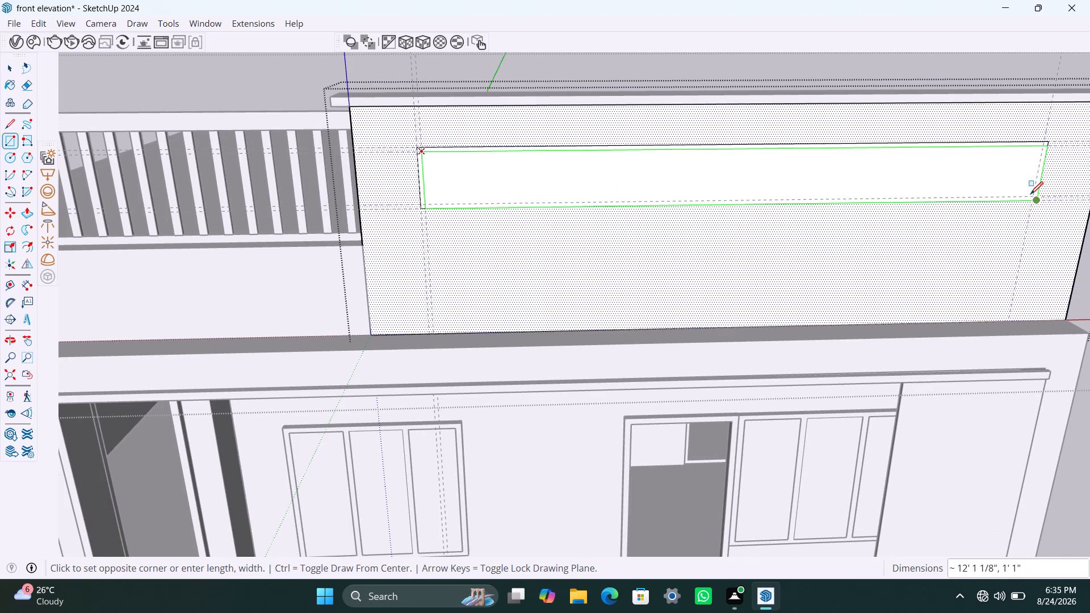
pyautogui.scroll(8, 1030, 194)
pyautogui.click(1033, 199)
pyautogui.press('space')
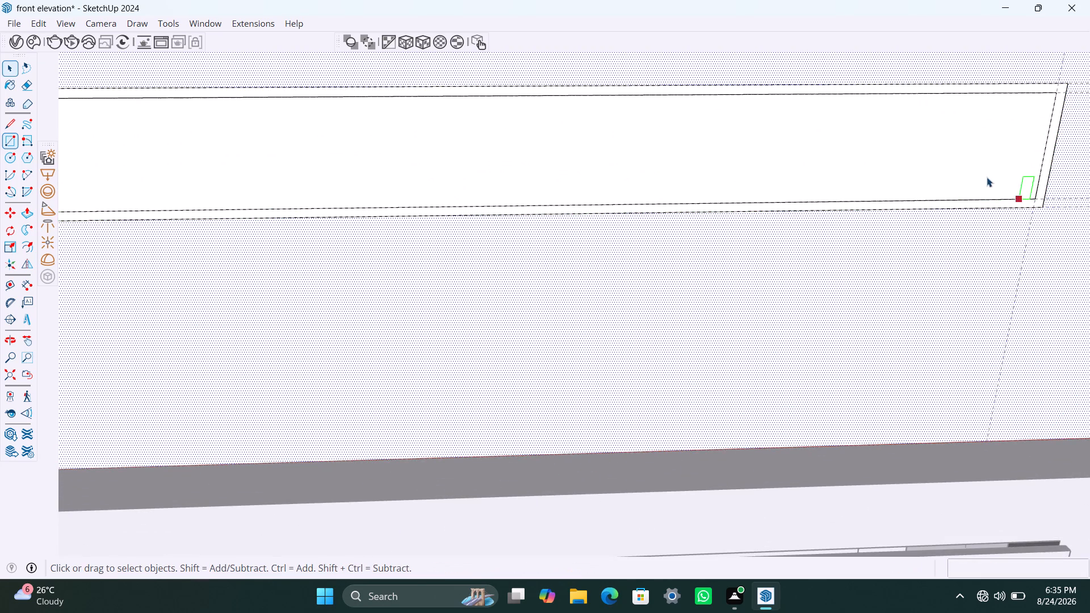
# Push the inner rectangle's face 9" back through the solid wall with Push/Pull to cut an opening.
pyautogui.click(987, 177)
pyautogui.press('p')
pyautogui.click(983, 175)
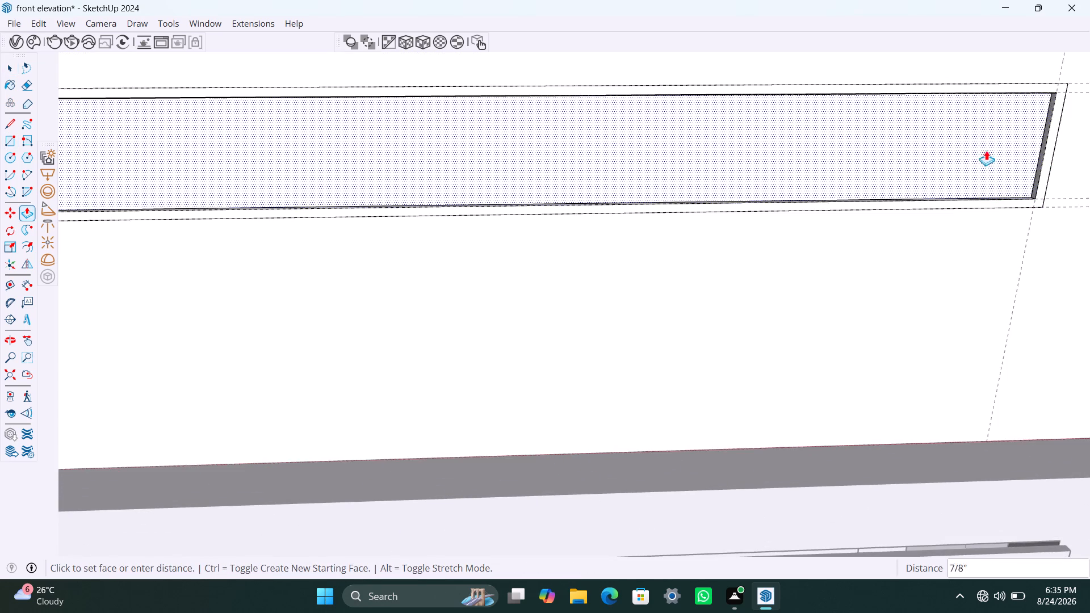
pyautogui.click(855, 102)
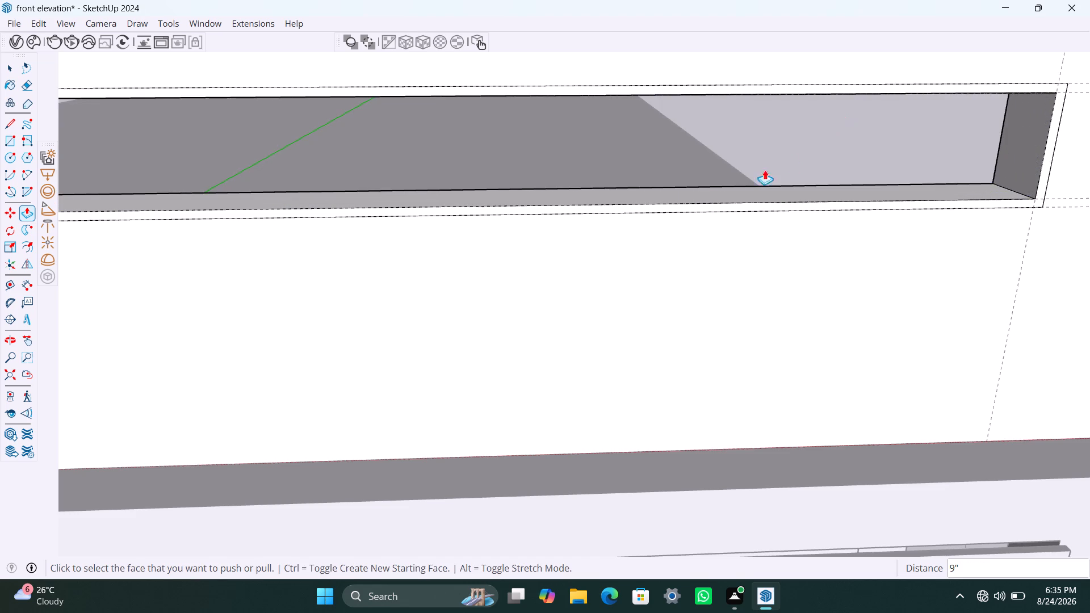
pyautogui.scroll(-17, 705, 214)
pyautogui.press('space')
pyautogui.click(996, 154)
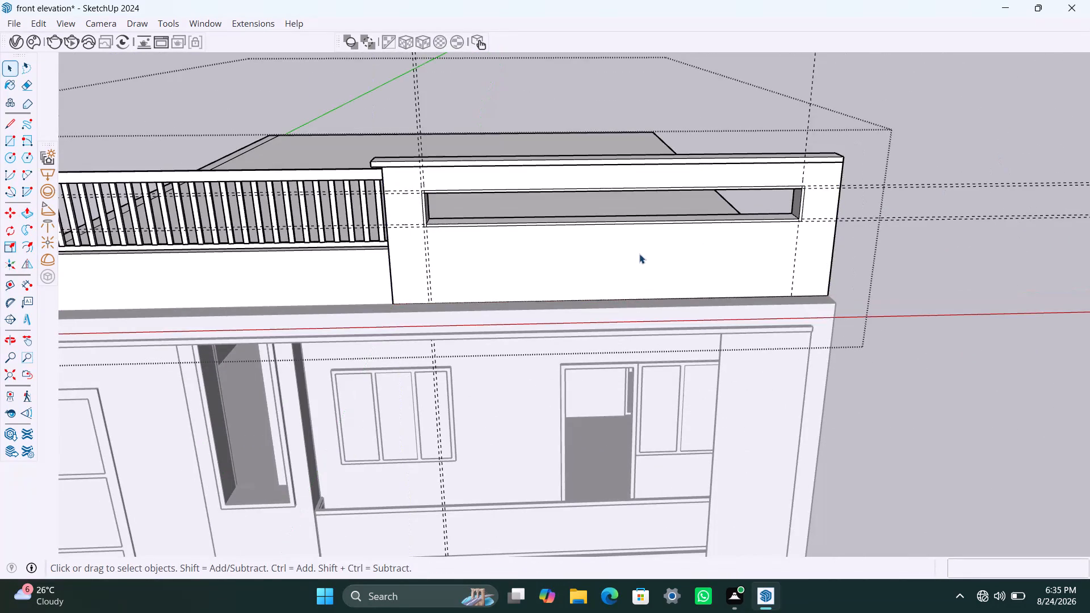
# Open the solid wall again and pull the narrow frame face around the opening 2" outward with Push/Pull.
pyautogui.moveTo(639, 254); pyautogui.dragTo(604, 226, button='middle')
pyautogui.scroll(10, 424, 221)
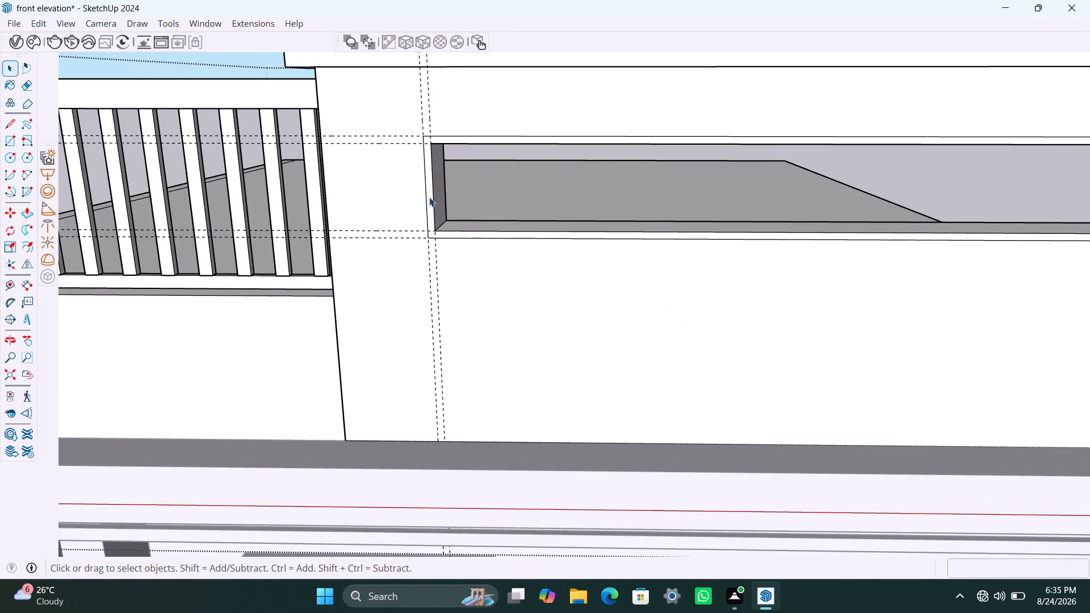
pyautogui.click(429, 192)
pyautogui.tripleClick(429, 192)
pyautogui.tripleClick(429, 191)
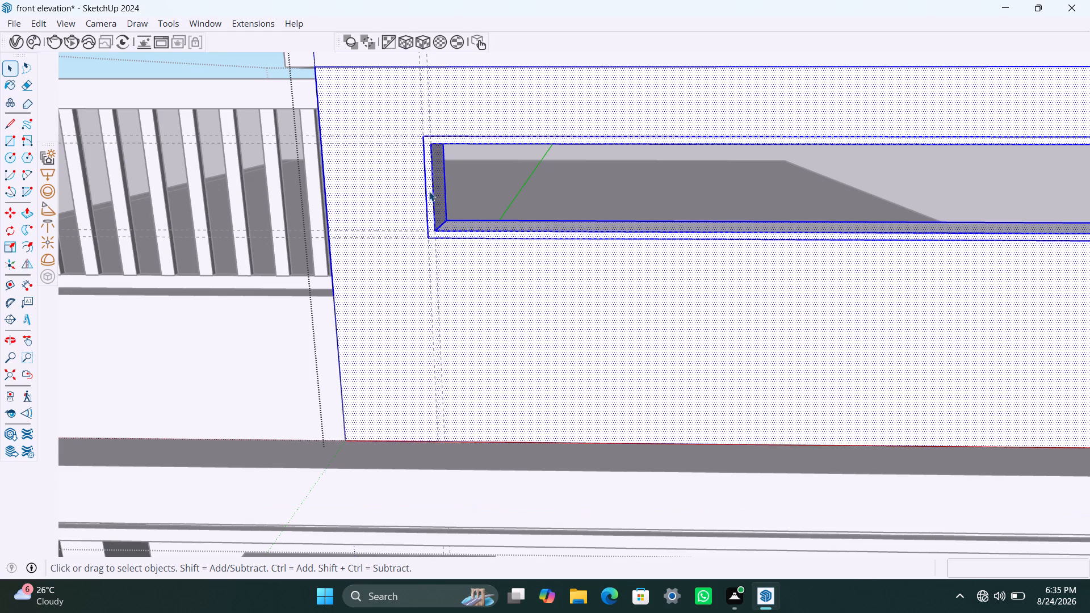
pyautogui.click(428, 187)
pyautogui.click(460, 285)
pyautogui.scroll(4, 430, 232)
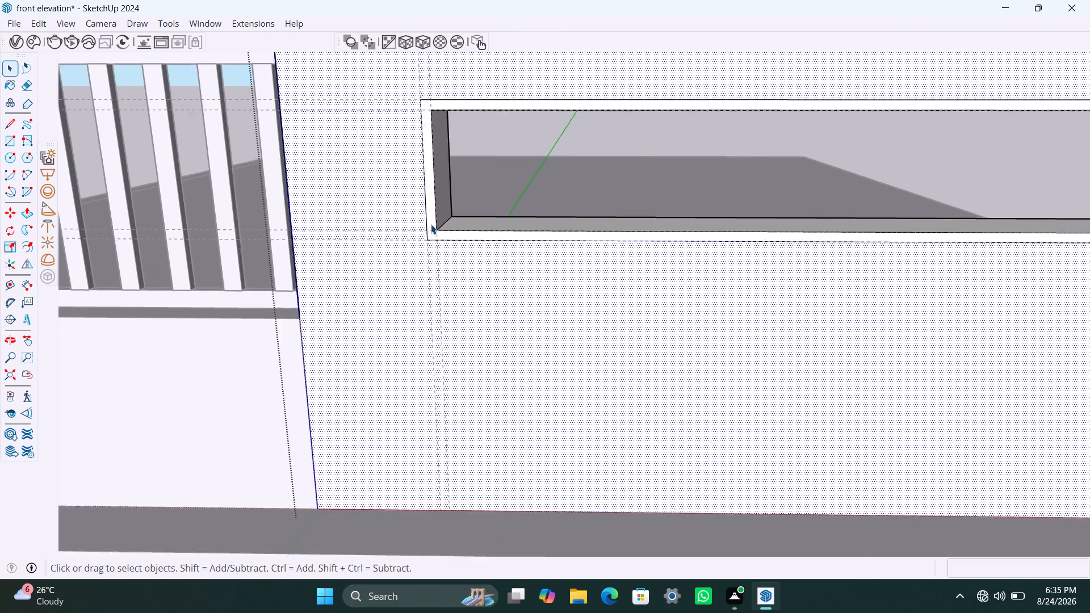
pyautogui.click(431, 221)
pyautogui.press('p')
pyautogui.click(431, 221)
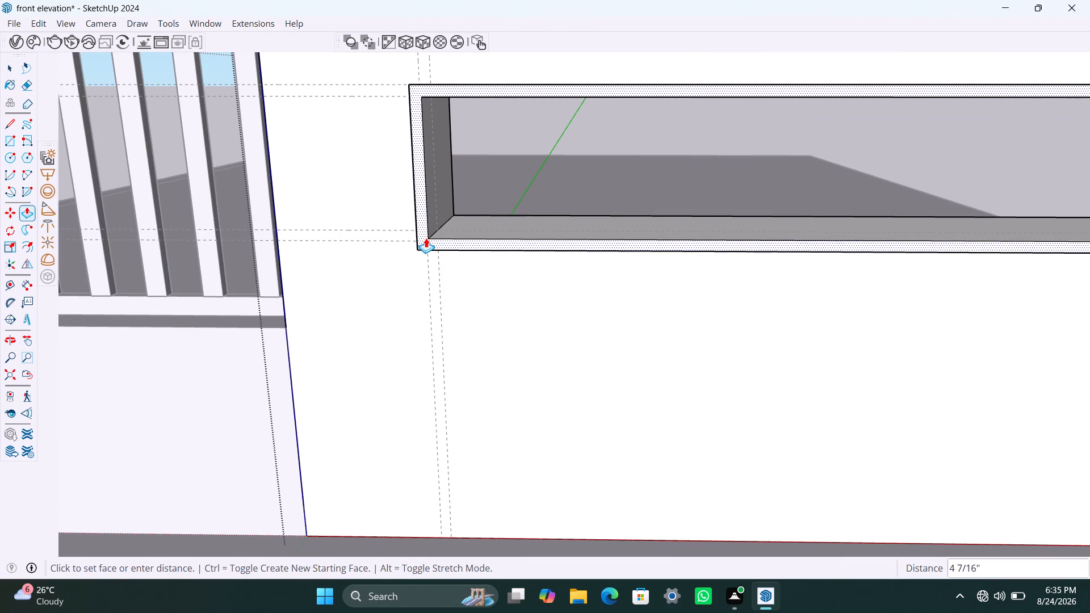
pyautogui.write('2"')
pyautogui.press('Return')
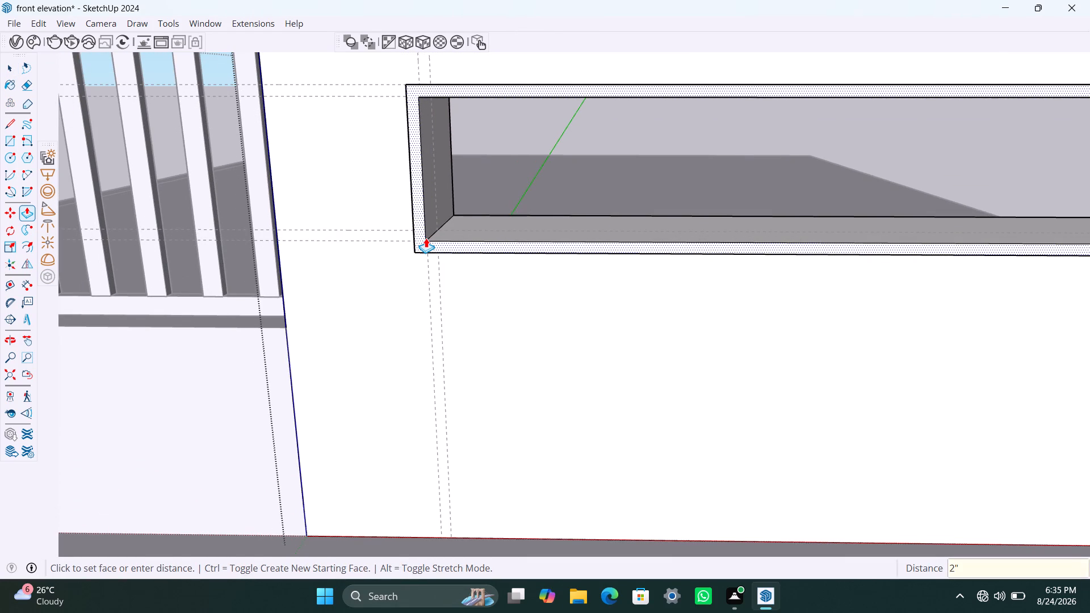
pyautogui.press('space')
pyautogui.scroll(-17, 409, 257)
pyautogui.click(265, 140)
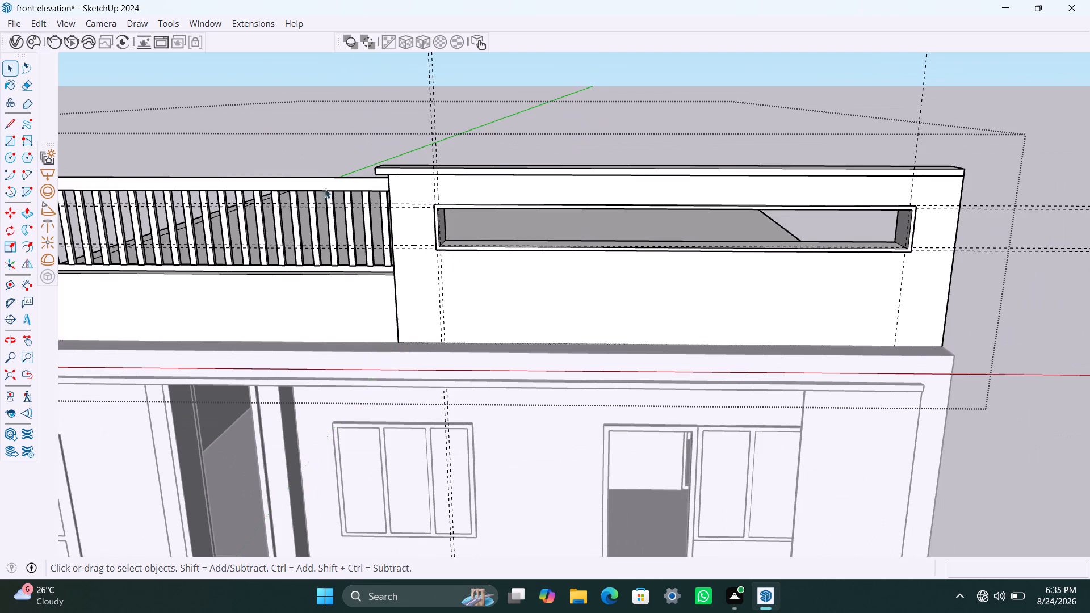
# Delete all the guides from the model.
pyautogui.moveTo(539, 285); pyautogui.dragTo(681, 315, button='middle')
pyautogui.moveTo(396, 292); pyautogui.dragTo(370, 299, button='middle')
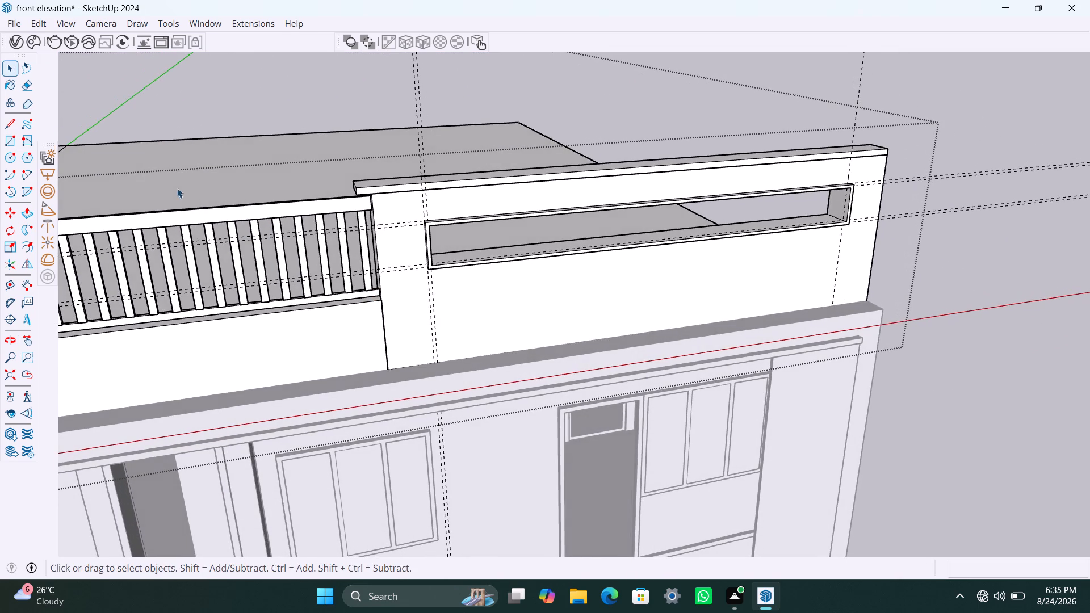
pyautogui.click(32, 20)
pyautogui.click(97, 170)
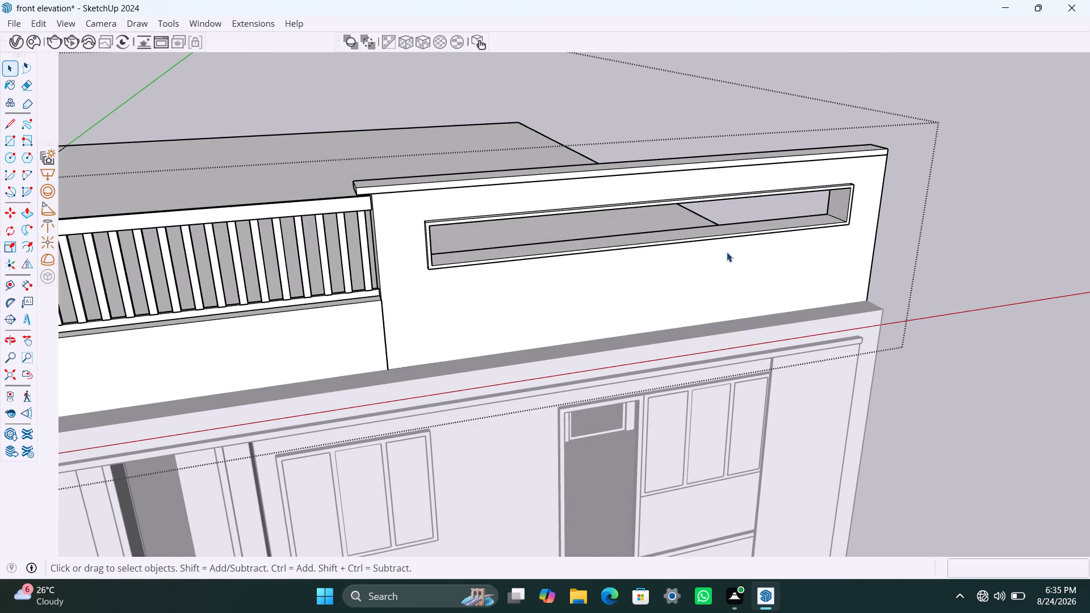
# Leave the parapet group's editing and save the file.
pyautogui.moveTo(828, 410); pyautogui.dragTo(756, 413, button='middle')
pyautogui.click(1050, 304)
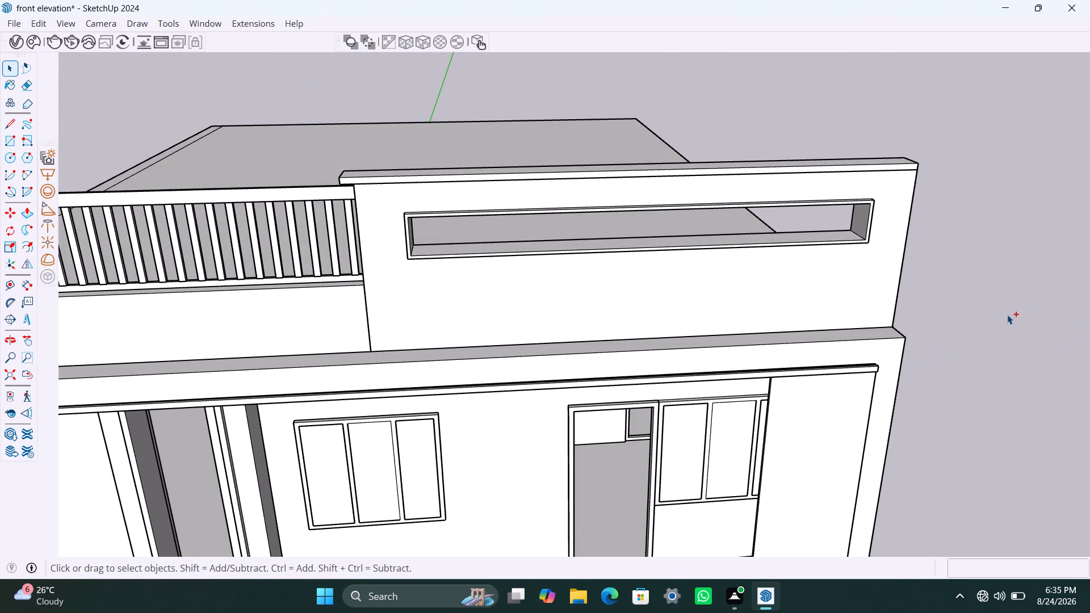
pyautogui.hotkey('ctrl', 's')
pyautogui.press('space')
# Examine the full front elevation and the roof slab behind the parapet from above.
pyautogui.scroll(-10, 608, 285)
pyautogui.click(778, 133)
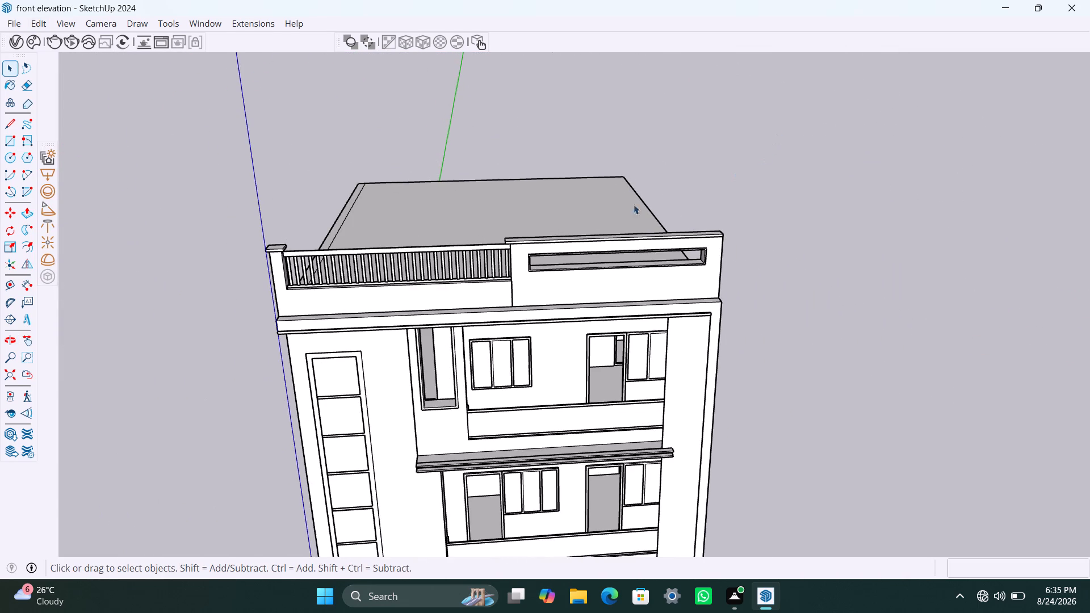
pyautogui.moveTo(531, 215); pyautogui.dragTo(519, 226, button='middle')
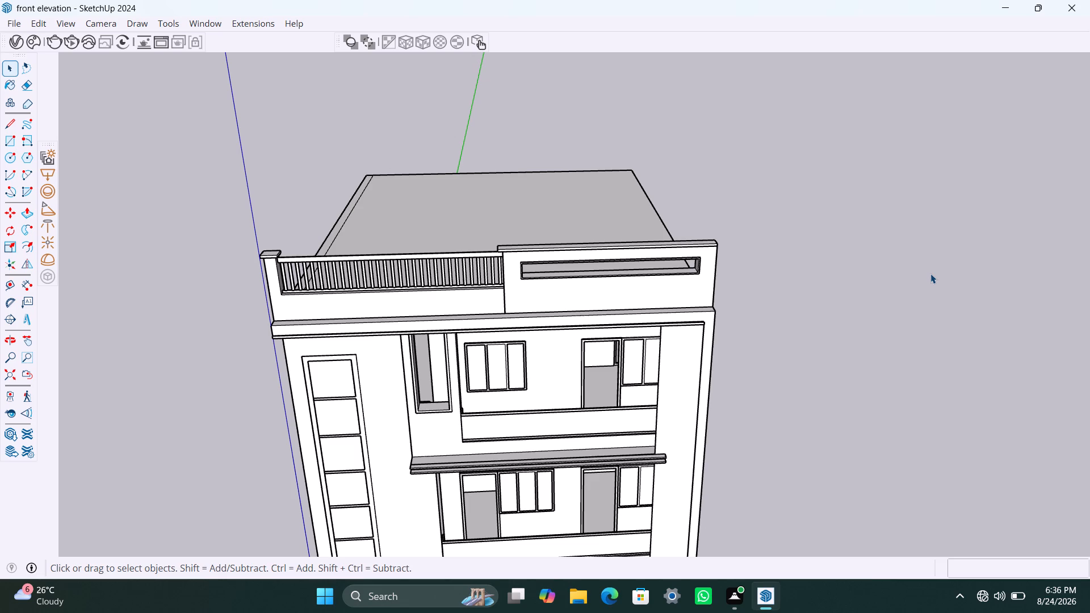
pyautogui.scroll(-5, 292, 178)
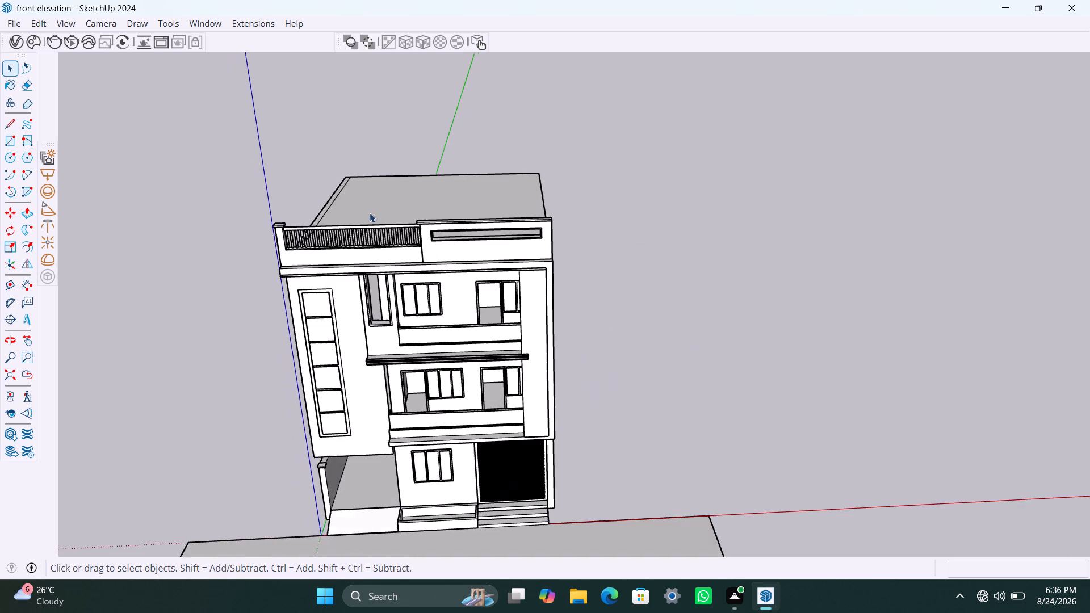
pyautogui.moveTo(371, 213); pyautogui.dragTo(468, 308, button='middle')
pyautogui.scroll(3, 307, 293)
pyautogui.moveTo(354, 322); pyautogui.dragTo(265, 341, button='middle')
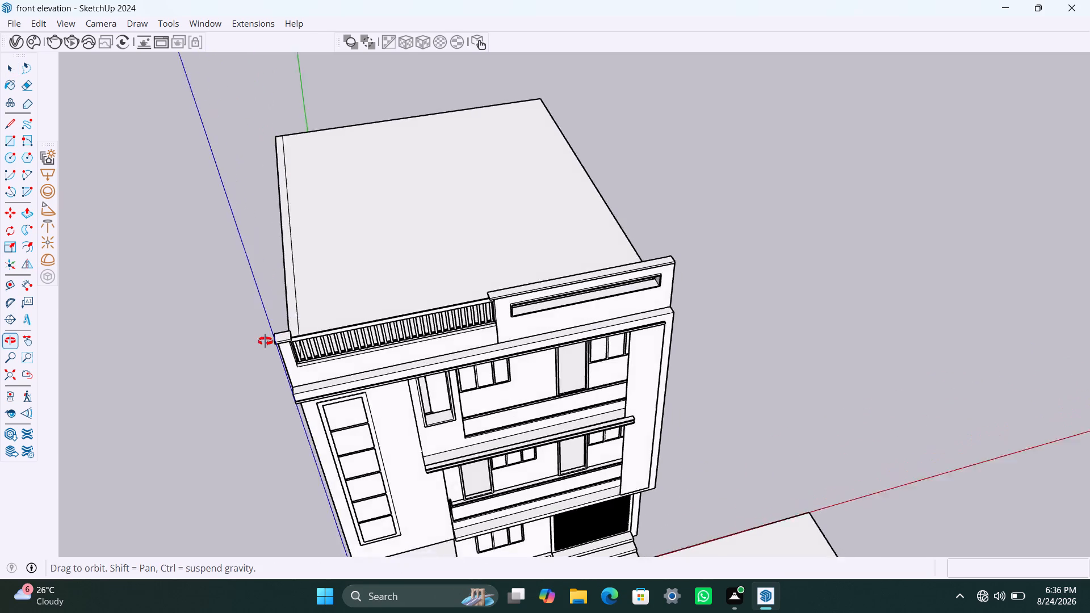
pyautogui.moveTo(265, 341); pyautogui.dragTo(248, 346, button='middle')
pyautogui.scroll(3, 313, 268)
pyautogui.moveTo(367, 272); pyautogui.dragTo(160, 384, button='middle')
pyautogui.scroll(4, 433, 239)
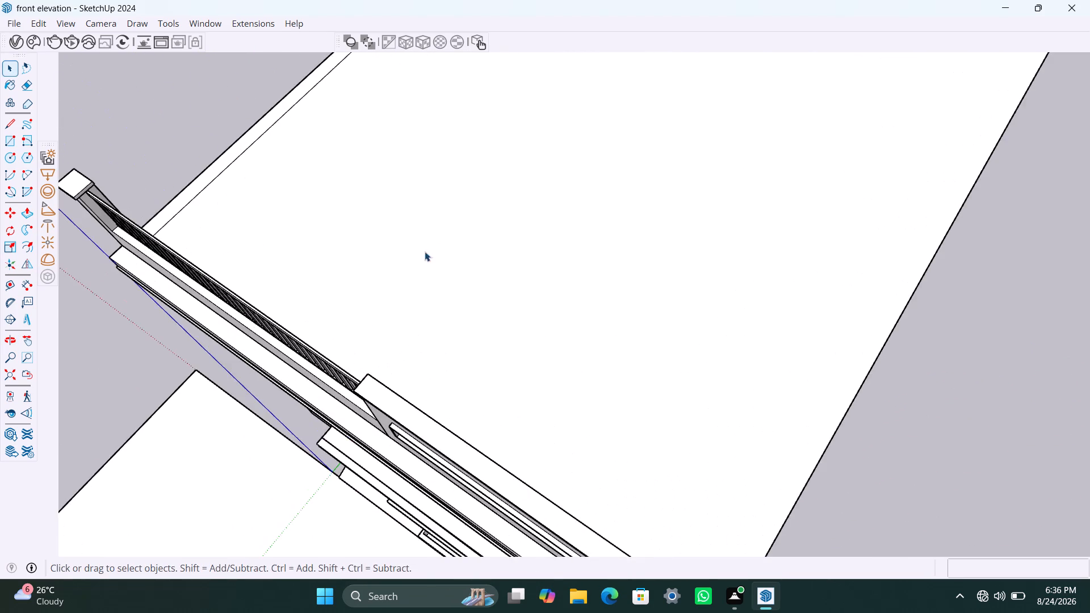
pyautogui.moveTo(449, 264); pyautogui.dragTo(290, 309, button='middle')
pyautogui.scroll(-5, 459, 243)
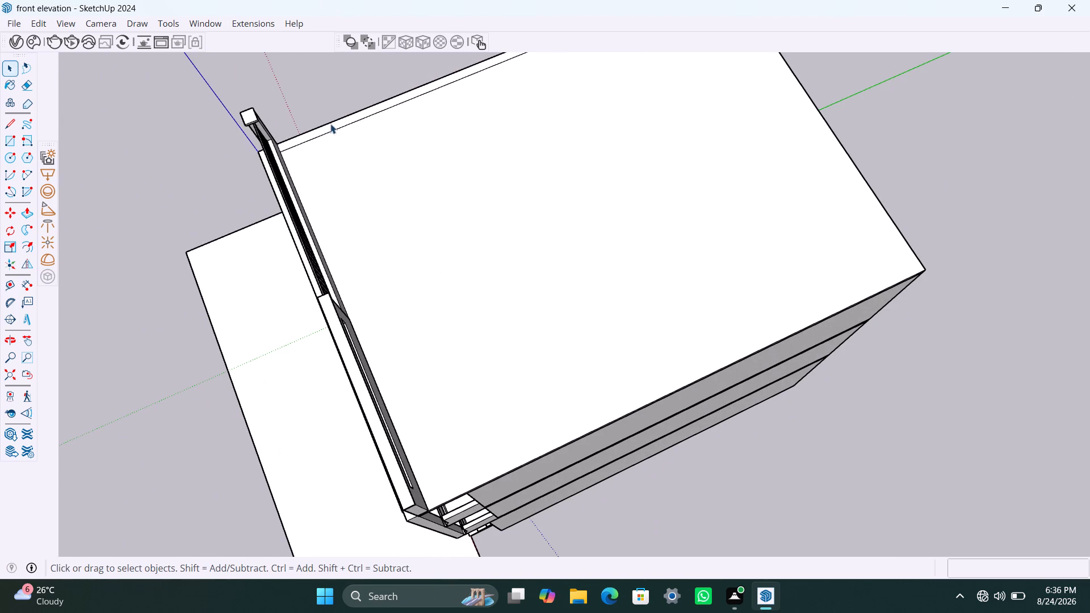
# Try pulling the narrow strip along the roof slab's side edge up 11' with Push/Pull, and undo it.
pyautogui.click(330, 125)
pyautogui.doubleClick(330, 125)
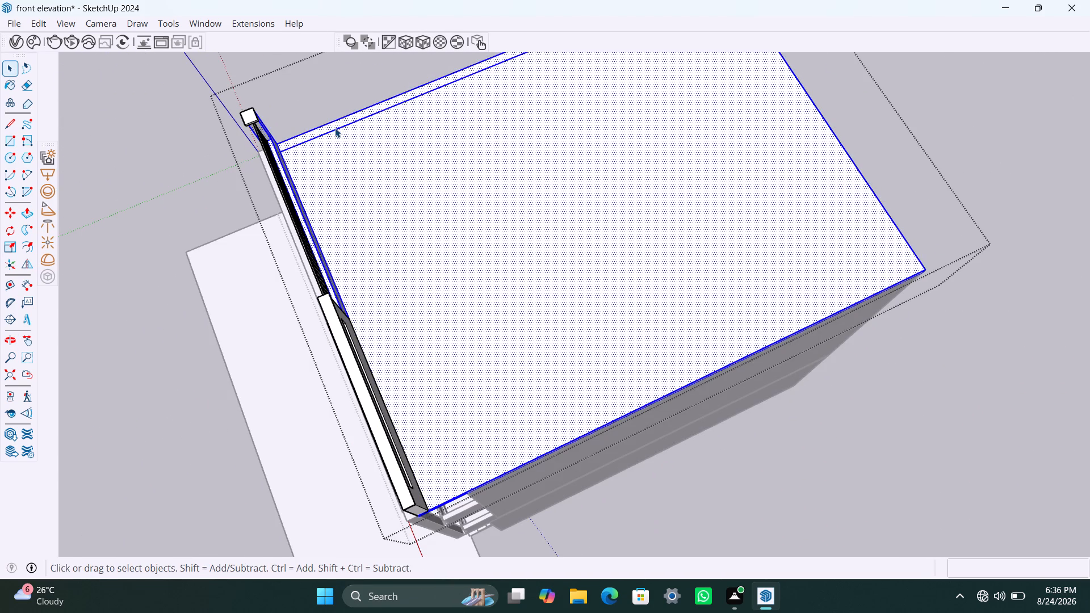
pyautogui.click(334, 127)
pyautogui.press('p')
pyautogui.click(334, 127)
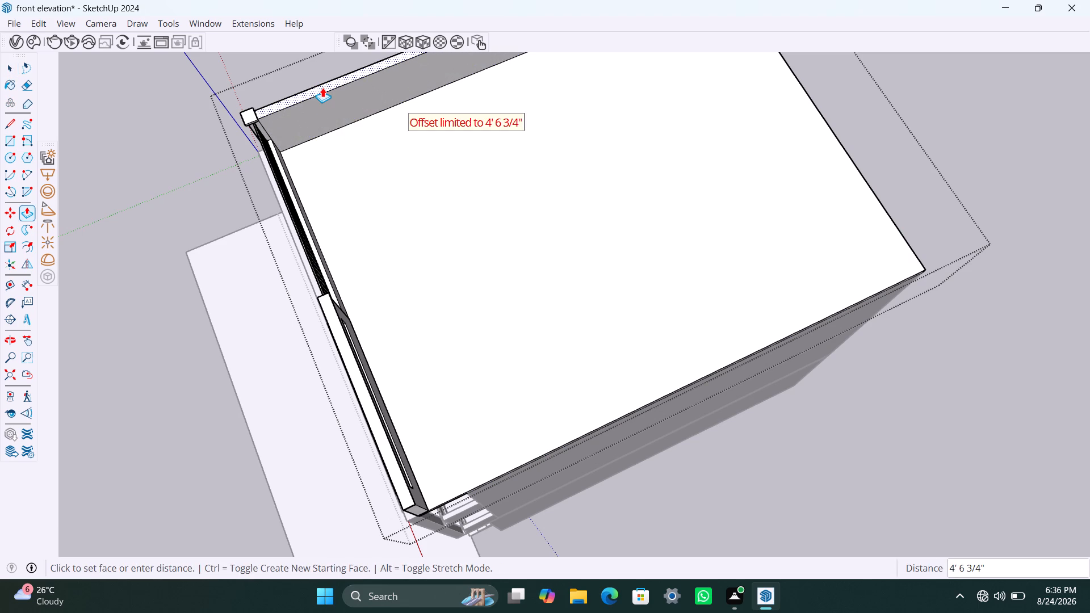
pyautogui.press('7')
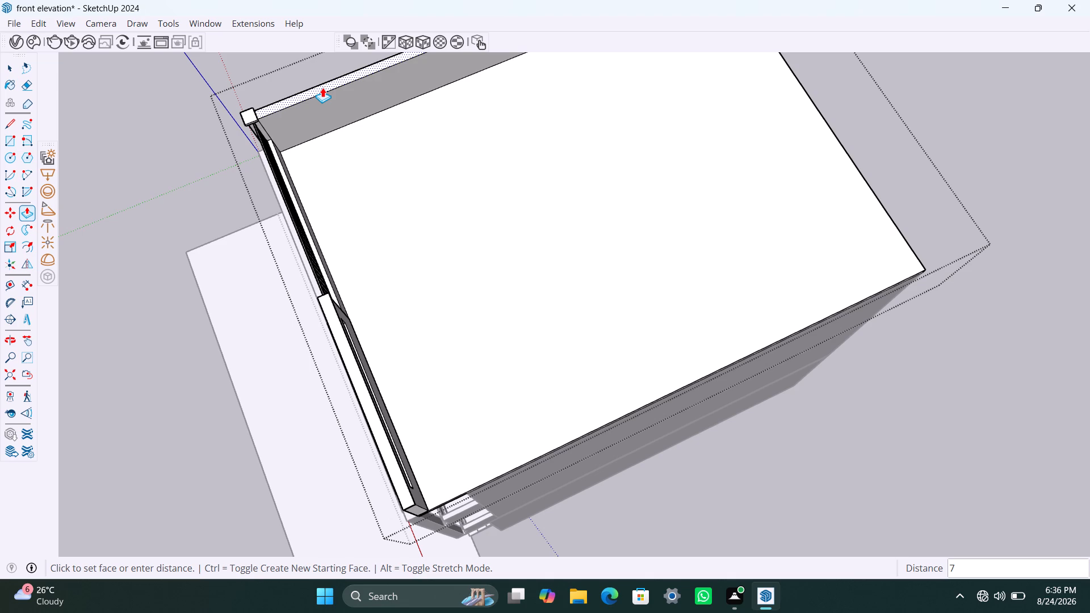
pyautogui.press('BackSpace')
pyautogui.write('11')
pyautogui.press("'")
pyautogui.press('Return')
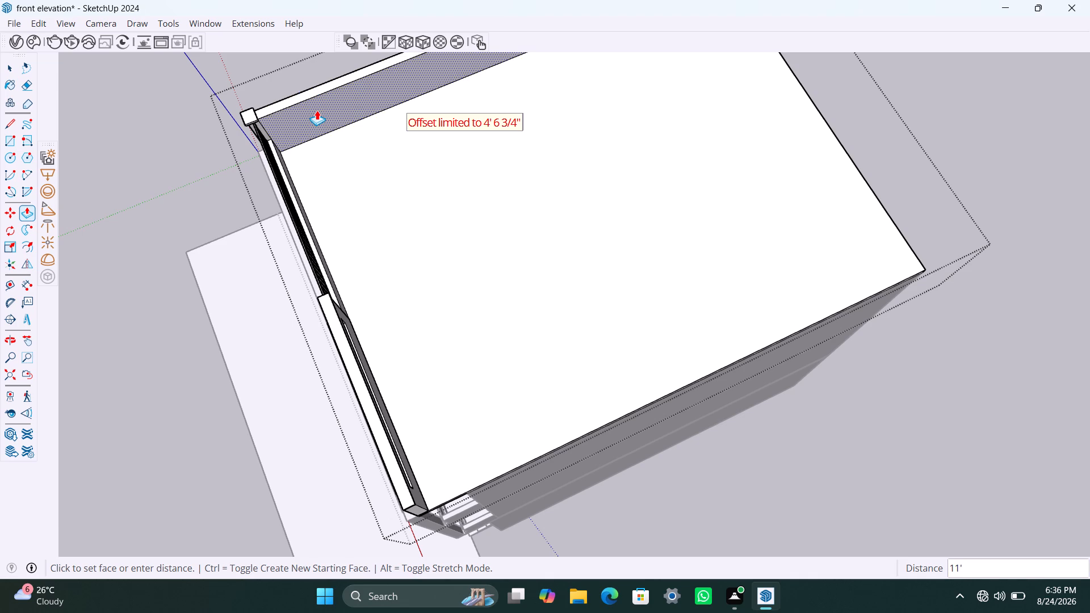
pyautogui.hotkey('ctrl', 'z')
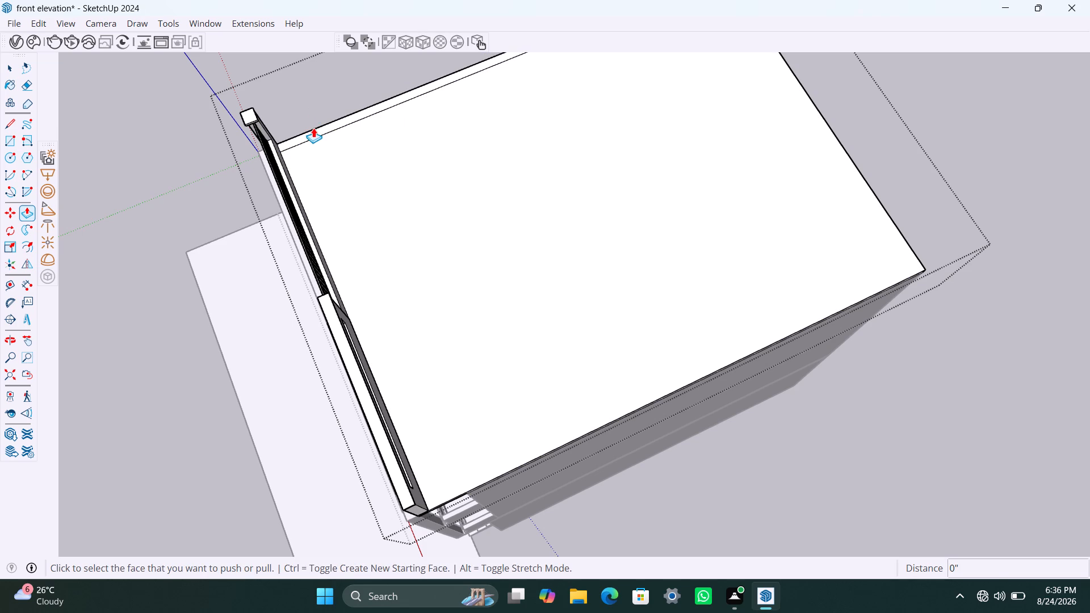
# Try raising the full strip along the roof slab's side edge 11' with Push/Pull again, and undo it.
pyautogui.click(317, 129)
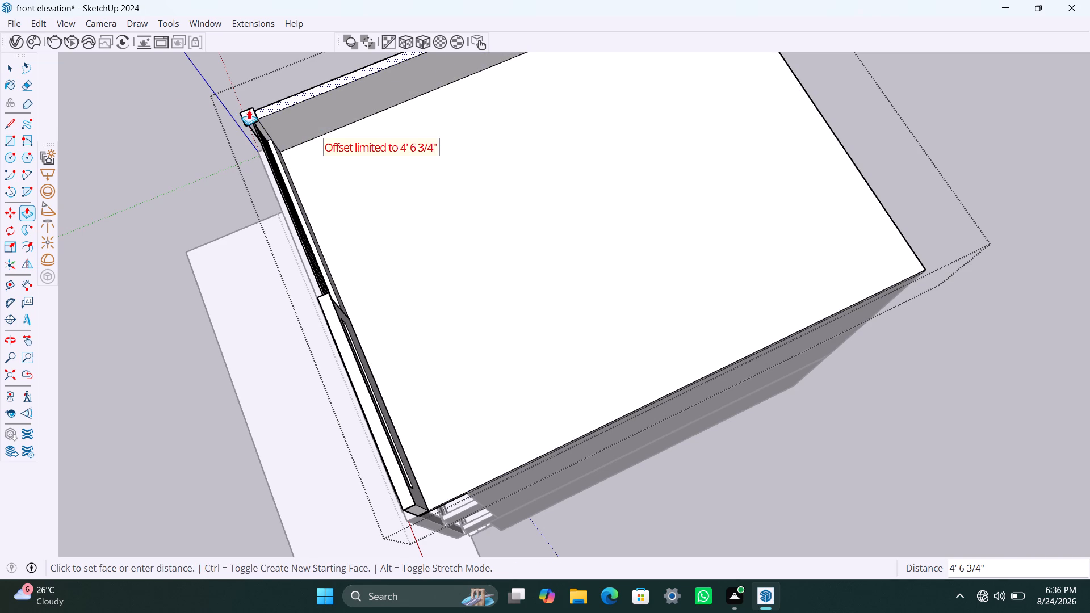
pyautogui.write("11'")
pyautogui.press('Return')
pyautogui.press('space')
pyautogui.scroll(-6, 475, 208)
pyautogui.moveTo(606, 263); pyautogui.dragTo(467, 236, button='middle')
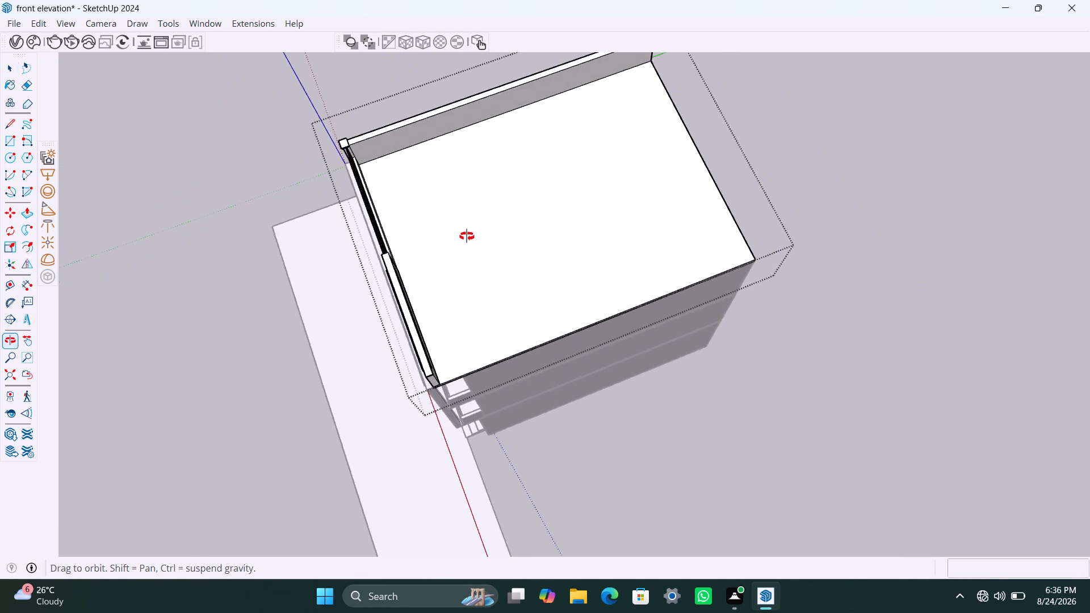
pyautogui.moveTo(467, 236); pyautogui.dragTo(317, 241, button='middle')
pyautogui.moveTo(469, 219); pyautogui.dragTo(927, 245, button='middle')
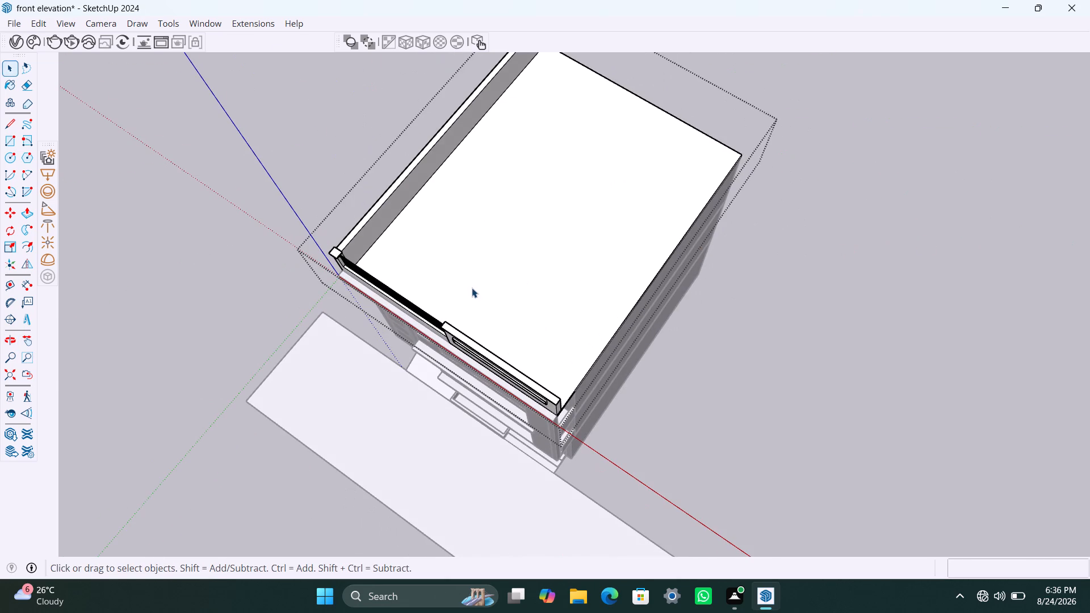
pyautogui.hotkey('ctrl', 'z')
# Copy the side strip's short end edge 3' back from the parapet to split the strip.
pyautogui.moveTo(407, 277); pyautogui.dragTo(589, 263, button='middle')
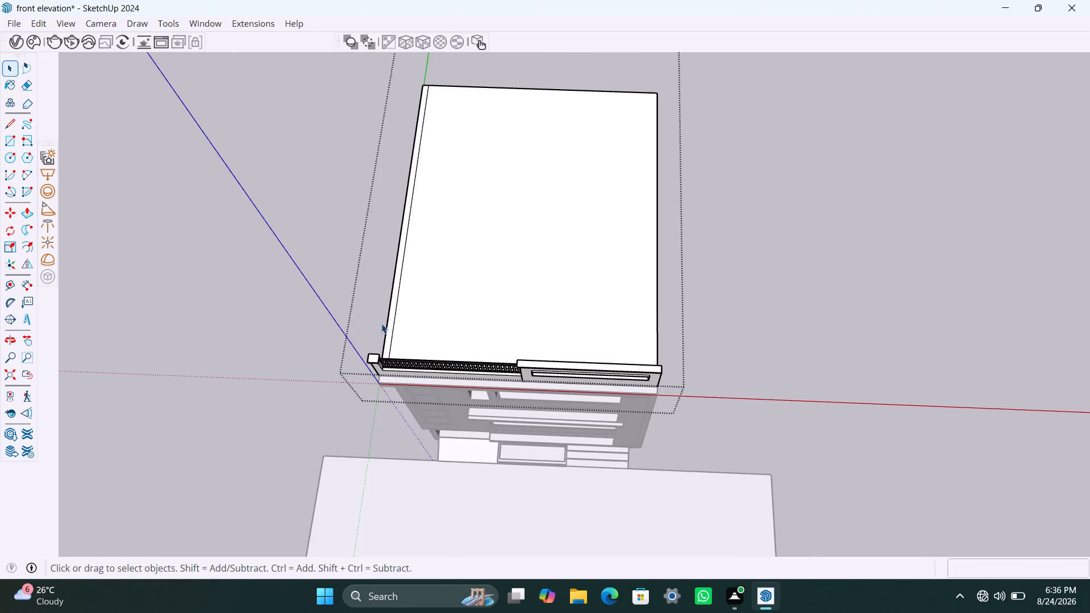
pyautogui.scroll(3, 381, 324)
pyautogui.moveTo(403, 339); pyautogui.dragTo(446, 342, button='middle')
pyautogui.moveTo(406, 389); pyautogui.dragTo(850, 403, button='middle')
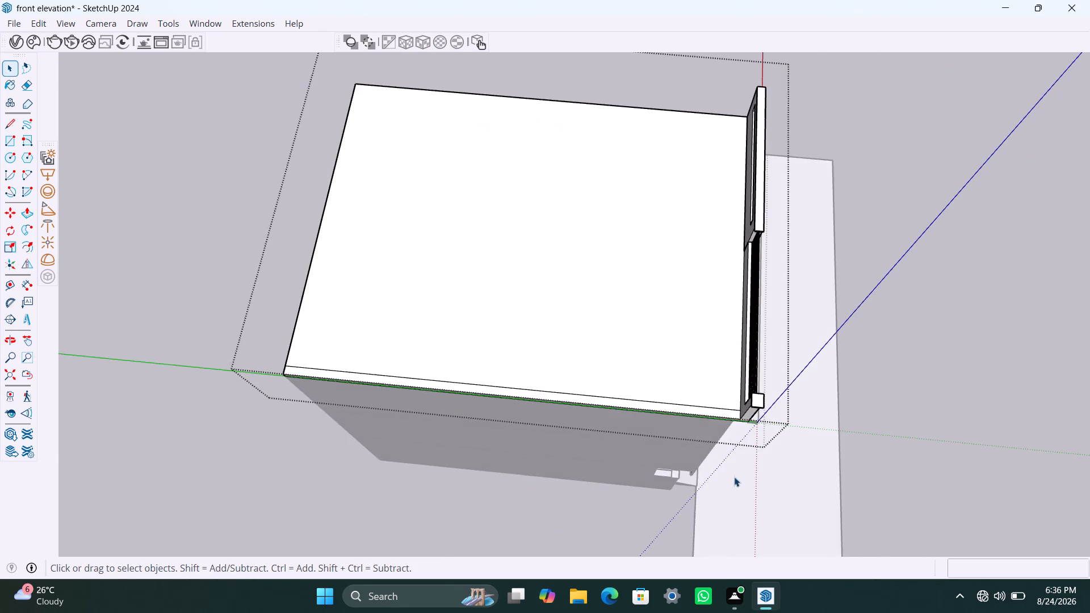
pyautogui.scroll(3, 741, 449)
pyautogui.click(667, 392)
pyautogui.scroll(5, 668, 391)
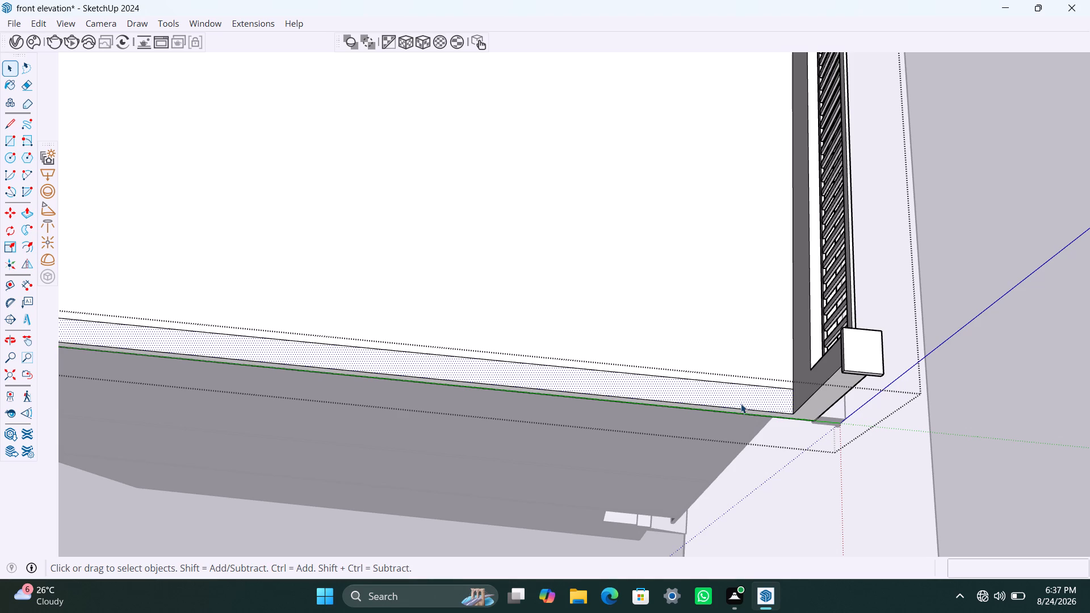
pyautogui.click(790, 405)
pyautogui.click(791, 401)
pyautogui.press('m')
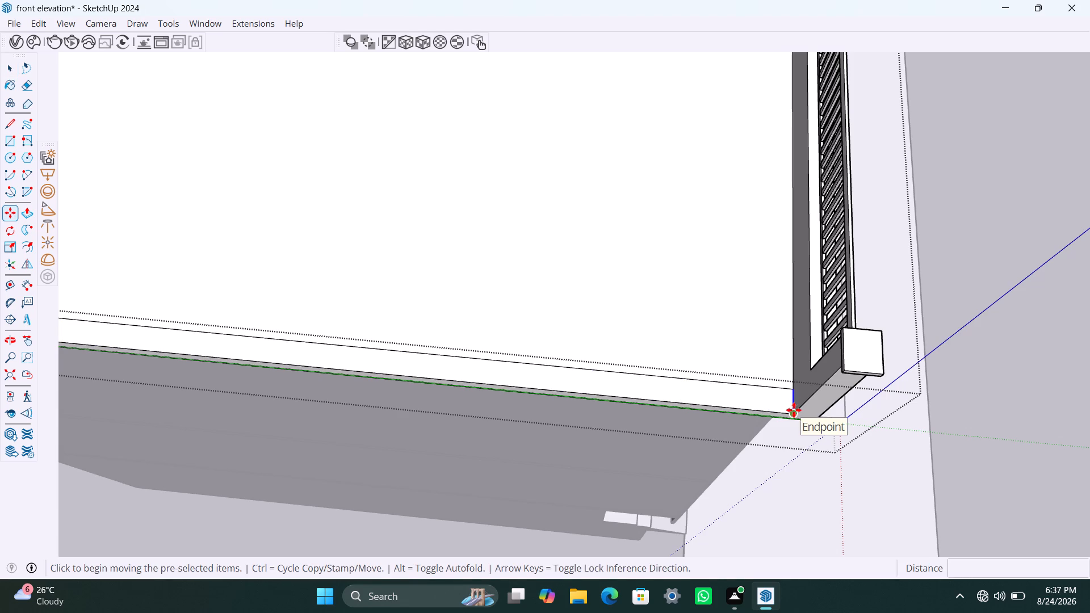
pyautogui.click(794, 410)
pyautogui.write("3'")
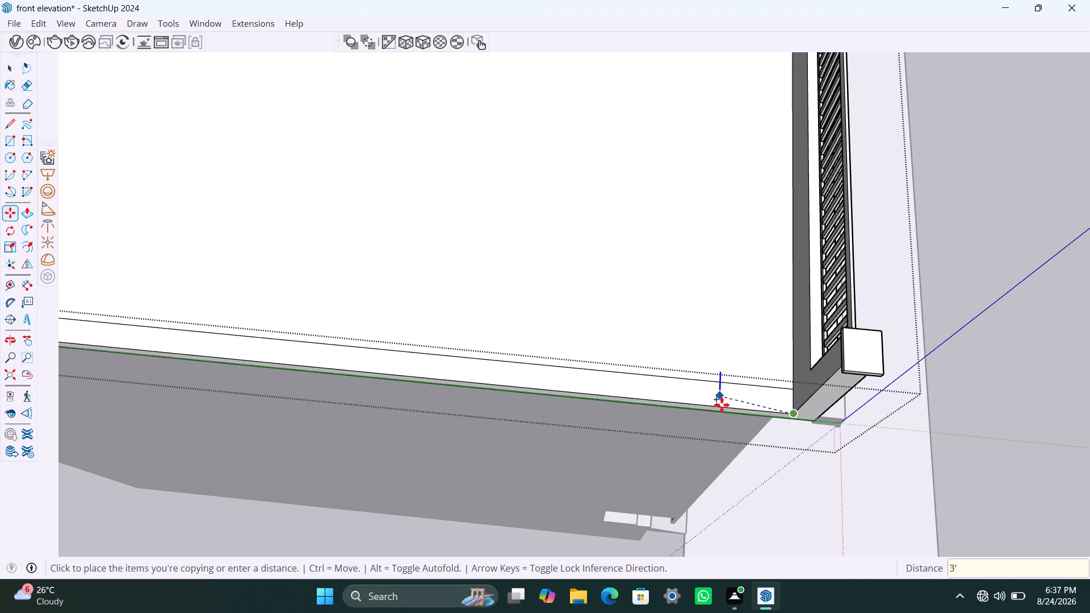
pyautogui.press('Escape')
pyautogui.write("3'")
pyautogui.press('Return')
pyautogui.press('space')
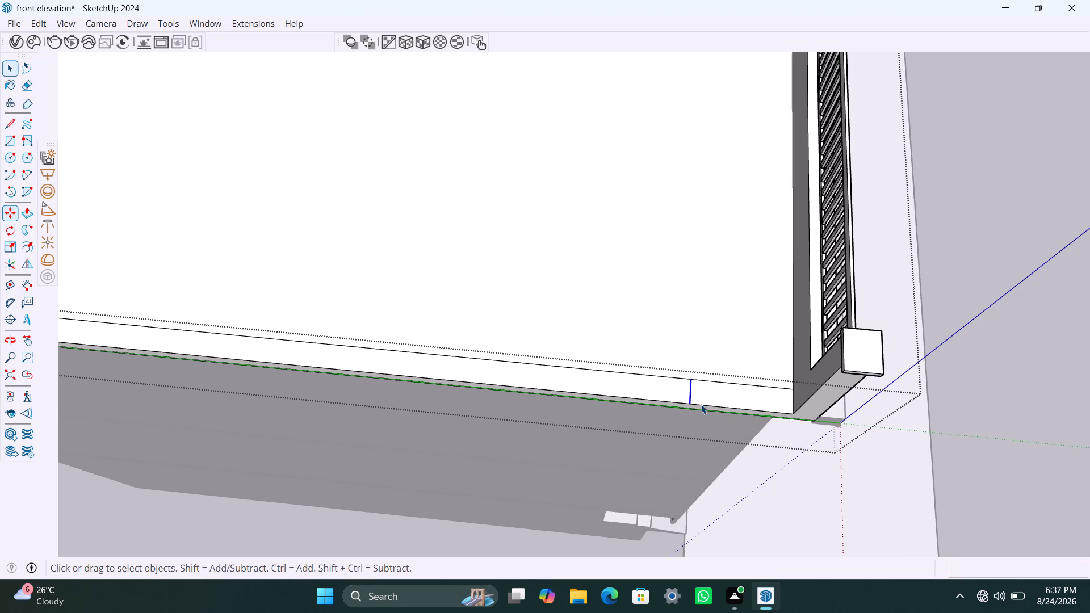
# Raise the long section of the roof's side strip 11' with Push/Pull to form the side wall.
pyautogui.click(661, 391)
pyautogui.press('p')
pyautogui.click(660, 391)
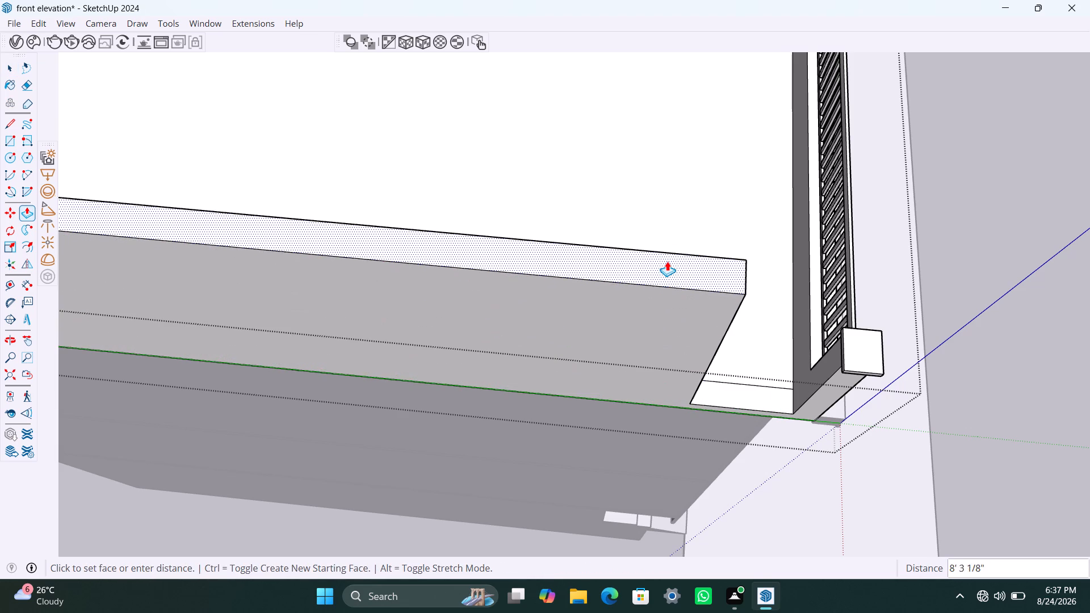
pyautogui.write("11'")
pyautogui.press('Return')
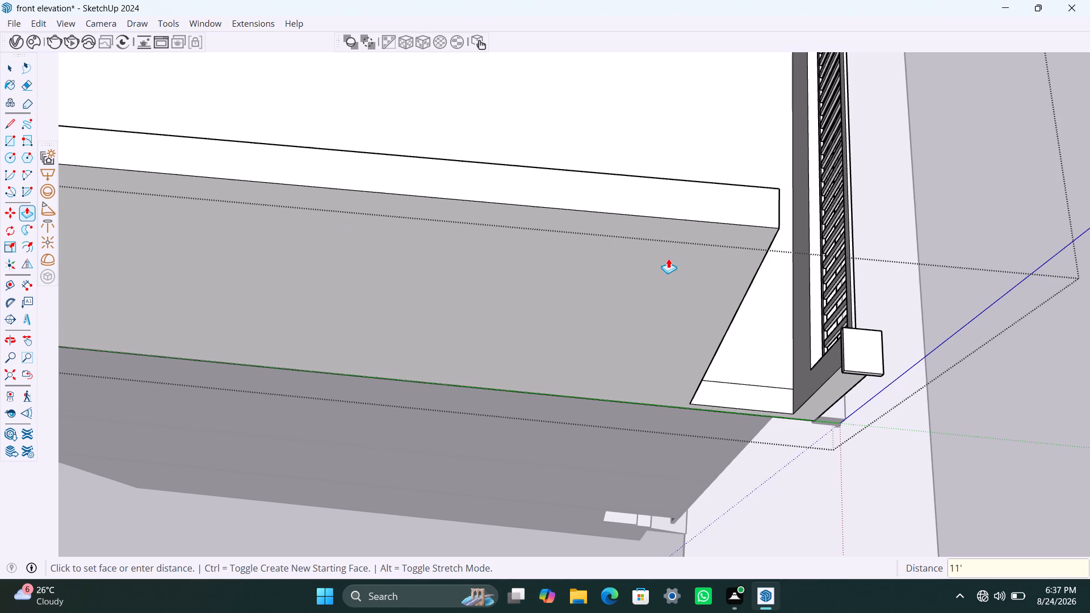
pyautogui.press('space')
# Raise the short strip section between the parapet post and the tall side wall about 4' 4 1/2".
pyautogui.scroll(-6, 841, 266)
pyautogui.moveTo(846, 300); pyautogui.dragTo(333, 142, button='middle')
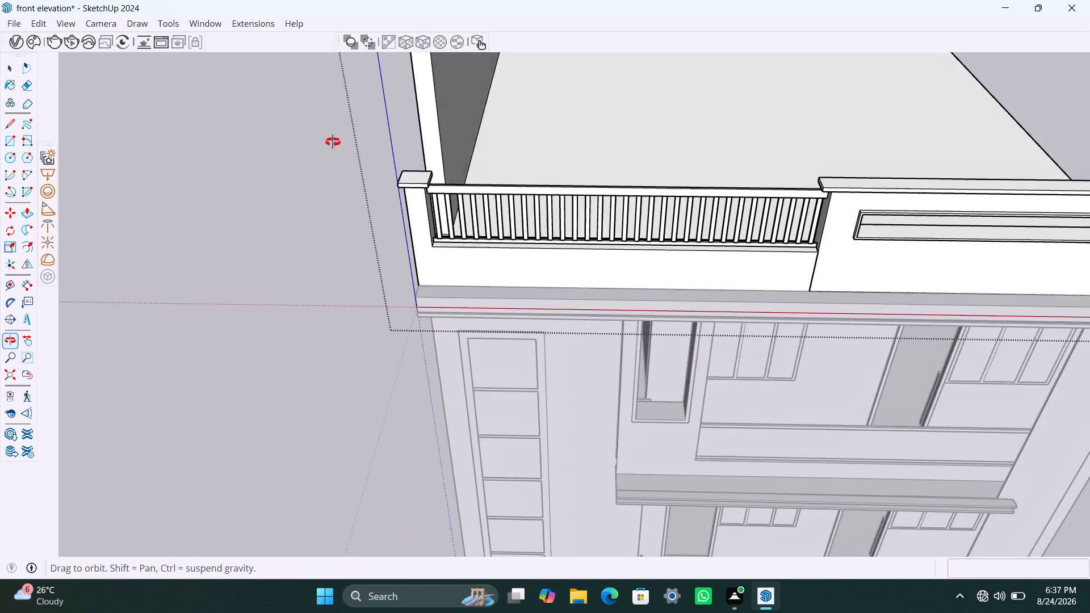
pyautogui.moveTo(333, 142); pyautogui.dragTo(577, 201, button='middle')
pyautogui.scroll(3, 620, 337)
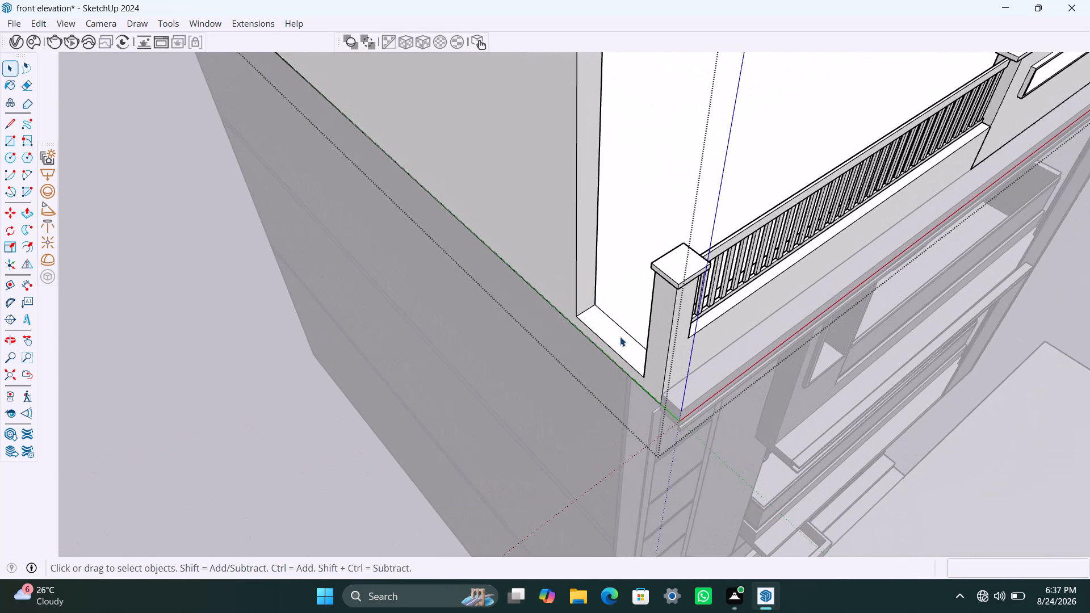
pyautogui.click(620, 337)
pyautogui.press('p')
pyautogui.click(620, 341)
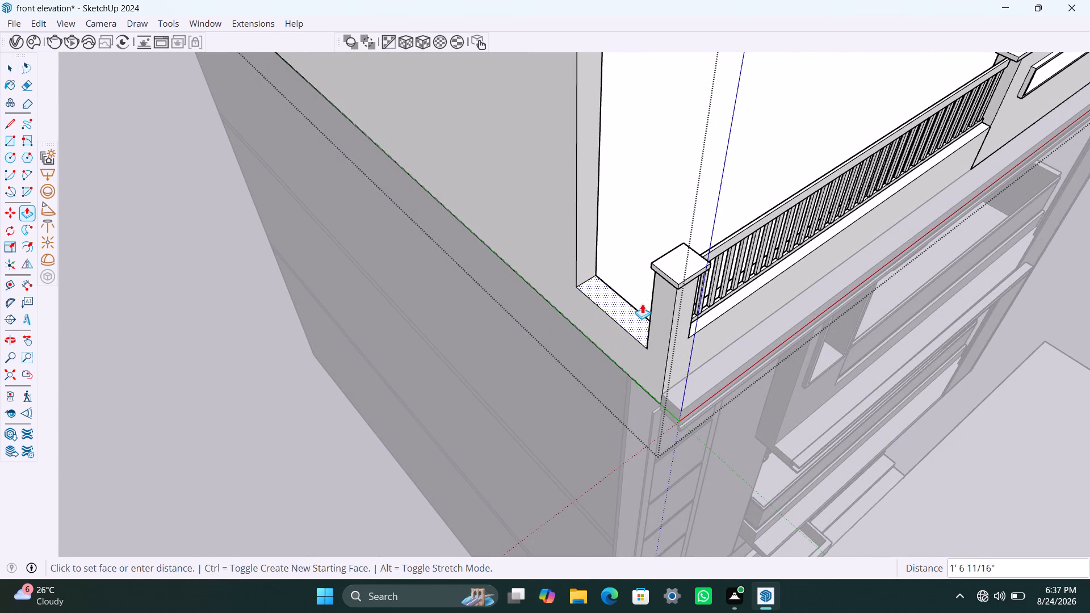
pyautogui.click(720, 247)
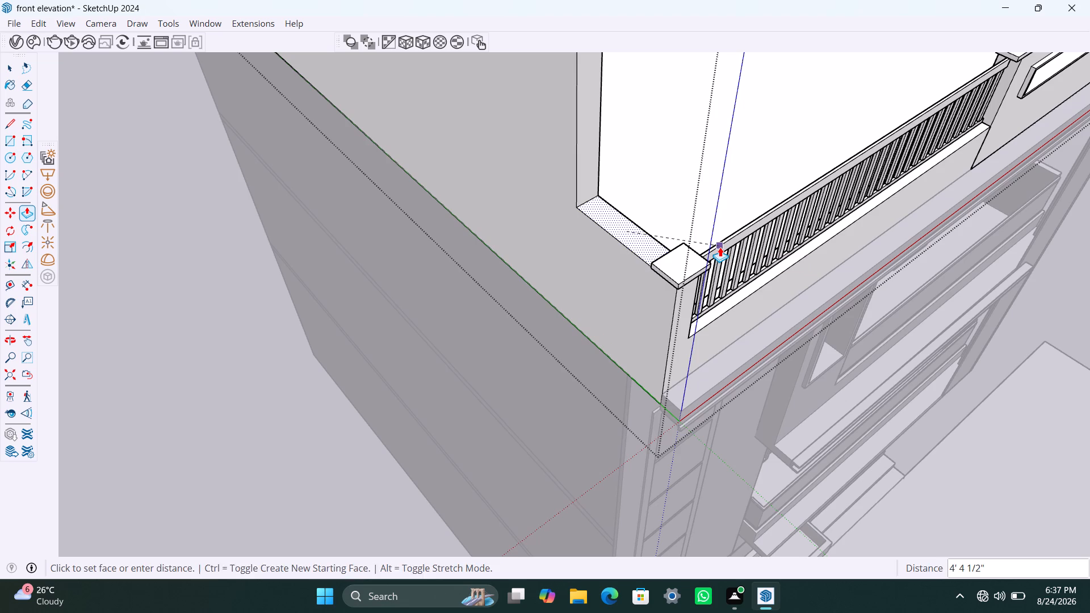
pyautogui.press('space')
# Leave the roof group's editing and examine the raised side wall with the front elevation from several angles.
pyautogui.scroll(-6, 789, 347)
pyautogui.moveTo(777, 351); pyautogui.dragTo(422, 287, button='middle')
pyautogui.scroll(-4, 765, 182)
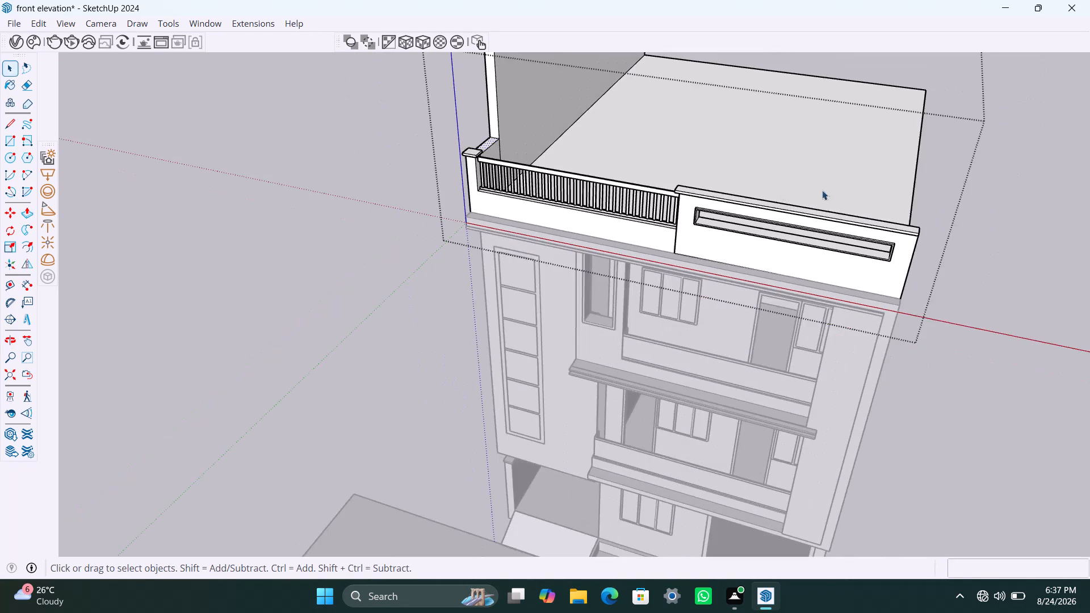
pyautogui.moveTo(862, 192); pyautogui.dragTo(688, 228, button='middle')
pyautogui.scroll(-5, 698, 261)
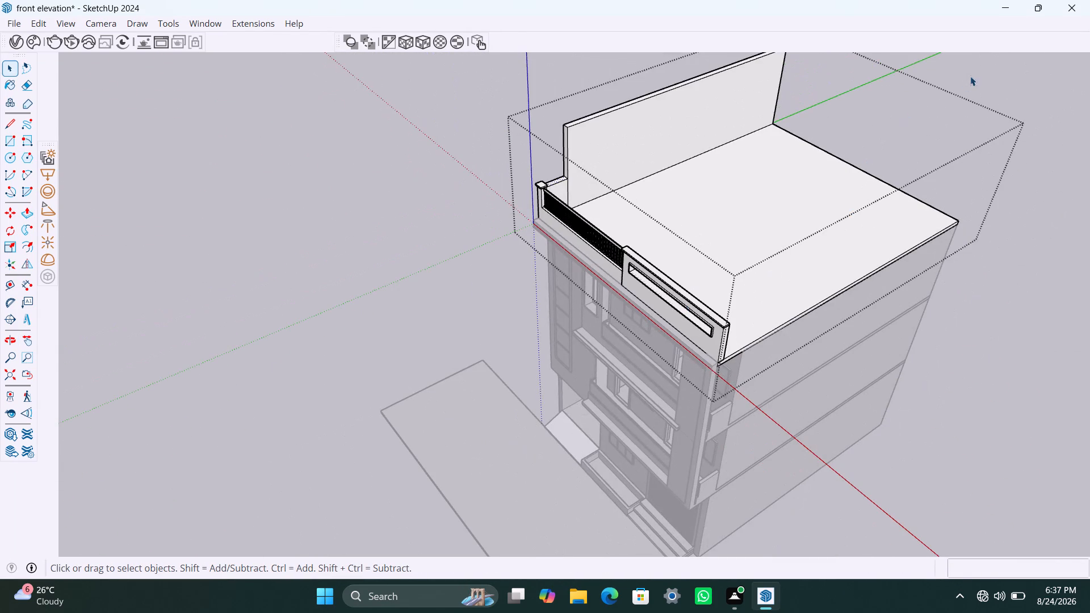
pyautogui.click(971, 75)
pyautogui.scroll(-3, 776, 240)
pyautogui.moveTo(762, 253); pyautogui.dragTo(1089, 214, button='middle')
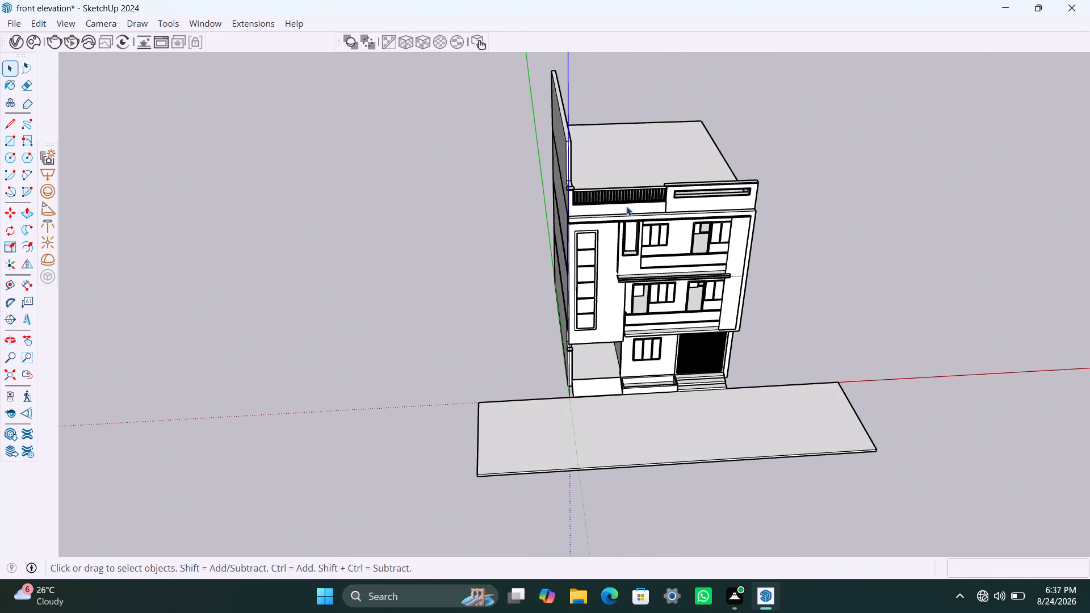
pyautogui.keyDown('shift'); pyautogui.moveTo(630, 203); pyautogui.dragTo(602, 297, button='middle'); pyautogui.keyUp('shift')
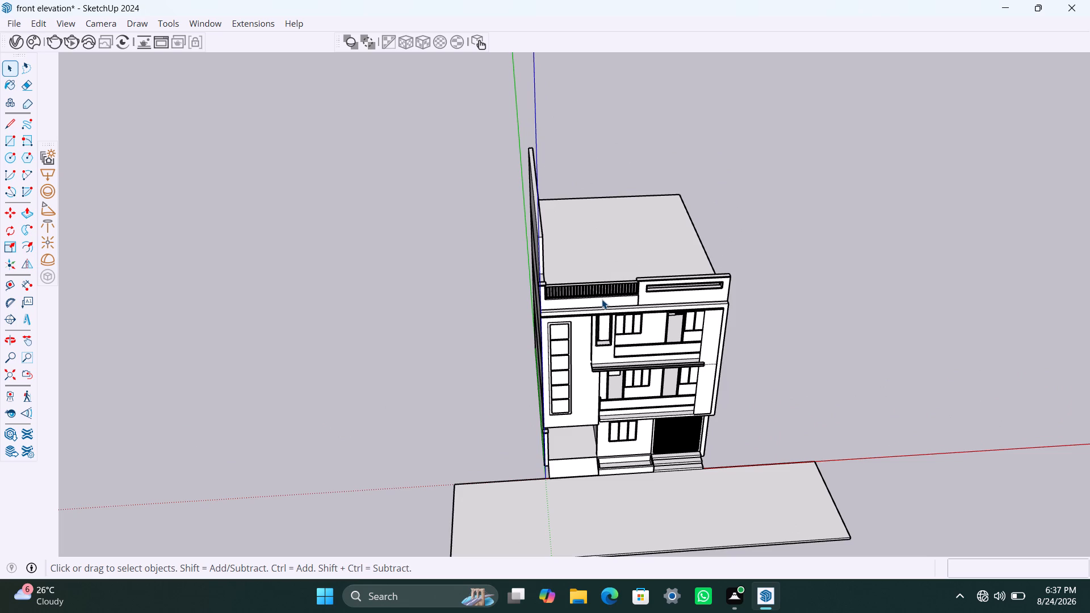
pyautogui.moveTo(608, 274); pyautogui.dragTo(550, 295, button='middle')
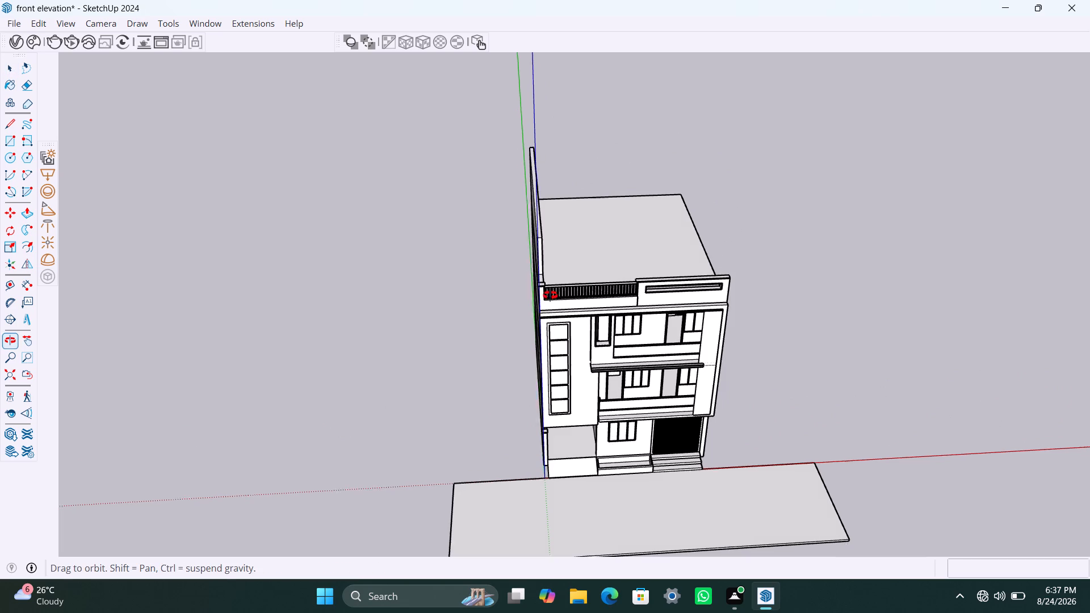
pyautogui.moveTo(550, 295); pyautogui.dragTo(416, 310, button='middle')
pyautogui.scroll(2, 529, 289)
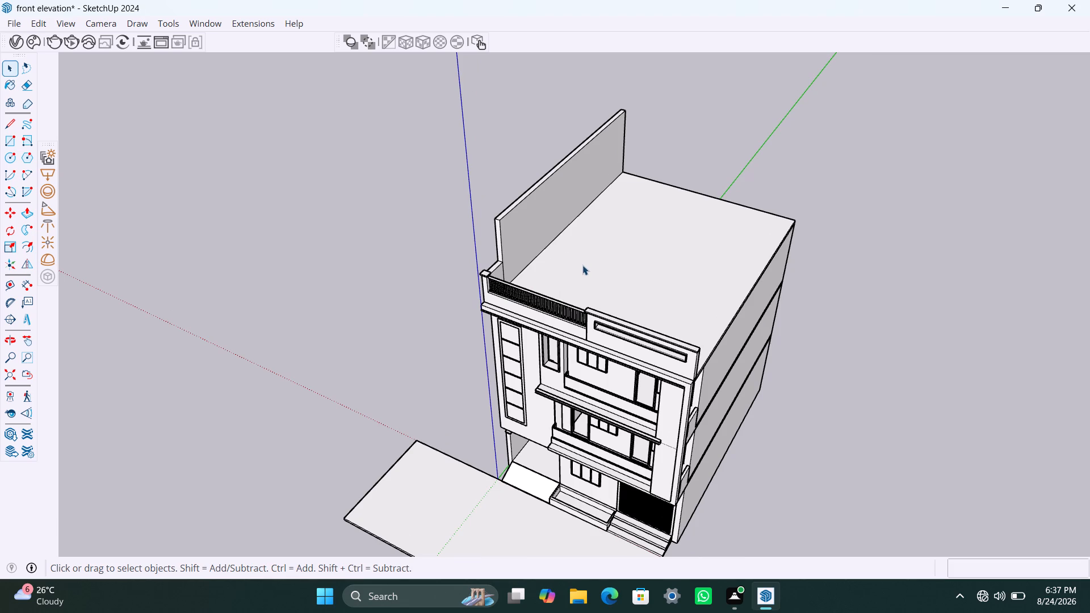
pyautogui.moveTo(615, 289); pyautogui.dragTo(719, 272, button='middle')
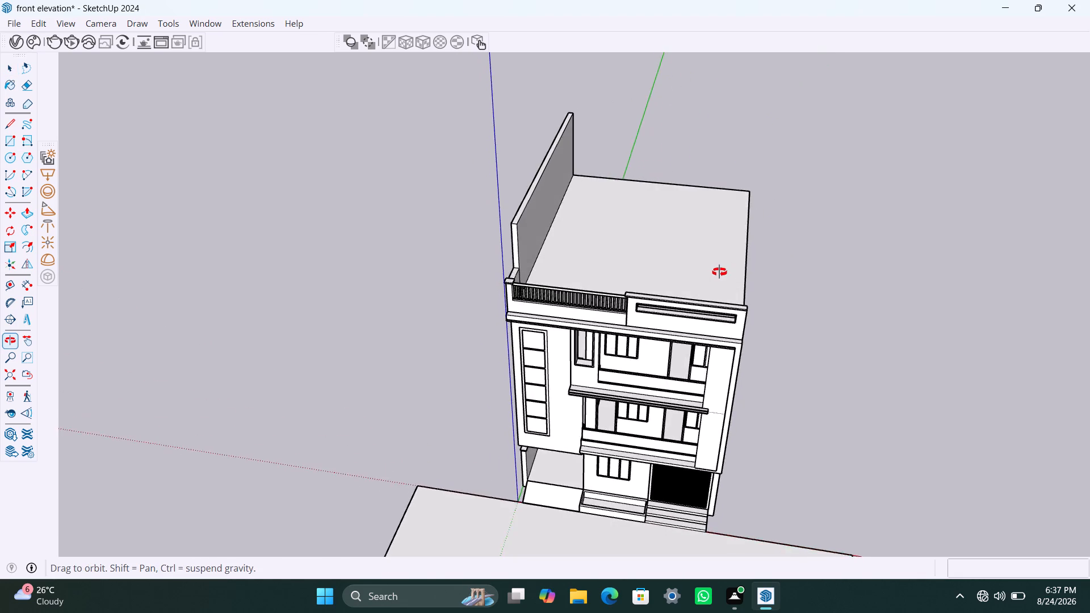
pyautogui.moveTo(719, 272); pyautogui.dragTo(755, 242, button='middle')
pyautogui.scroll(2, 572, 196)
pyautogui.moveTo(575, 225); pyautogui.dragTo(595, 233, button='middle')
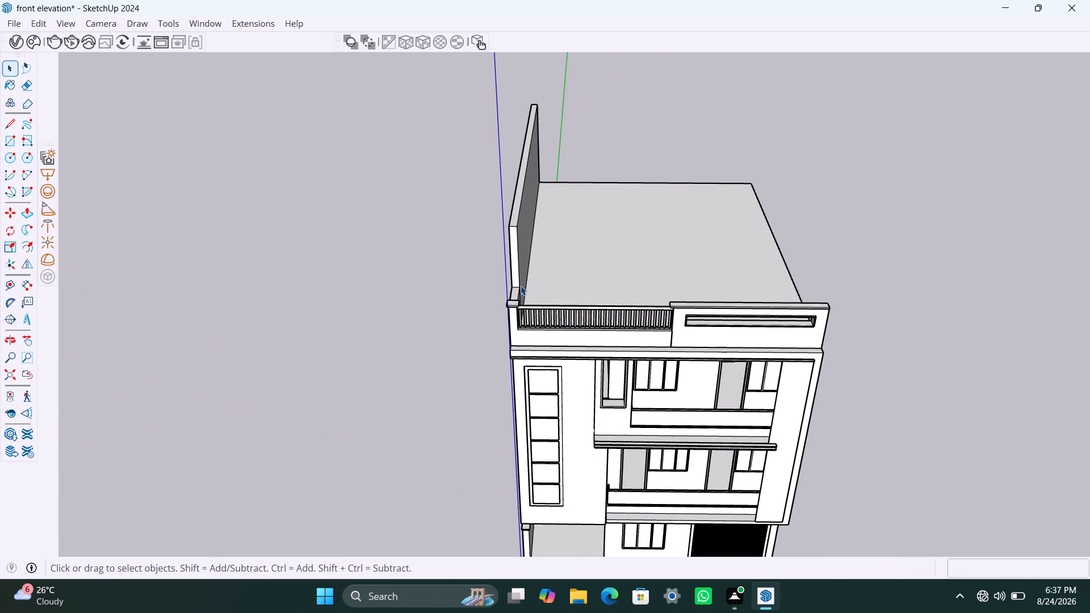
pyautogui.press('t')
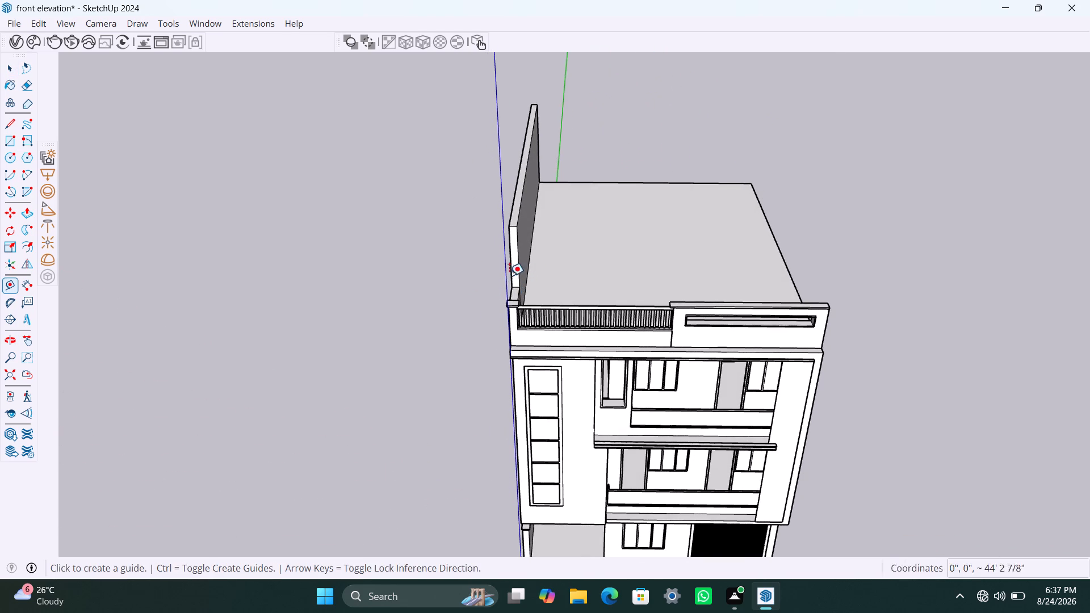
pyautogui.press('space')
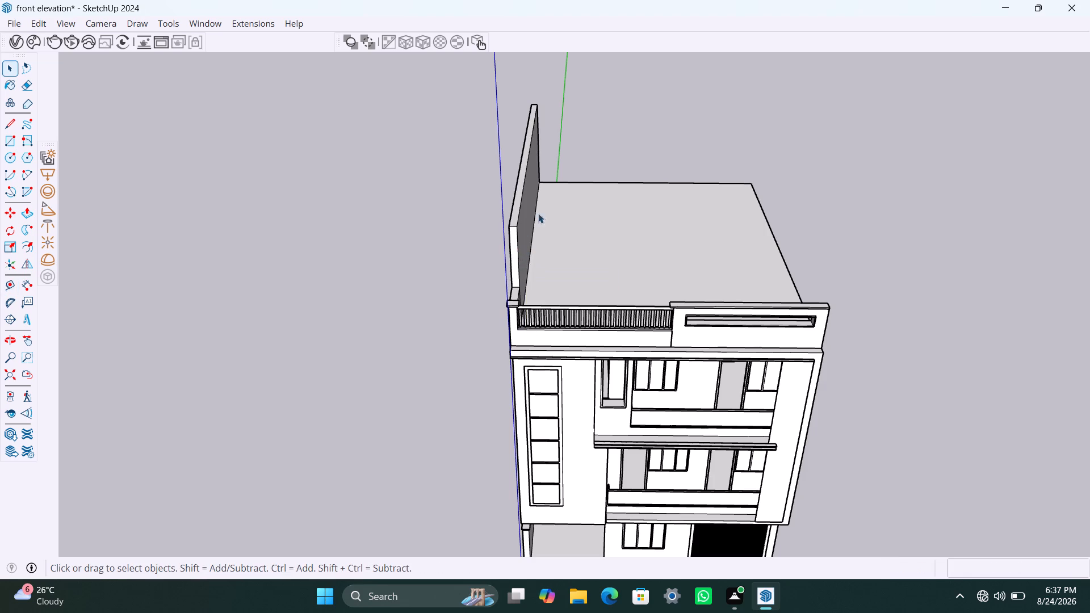
# Reopen the roof group and weld the two vertical edge segments at the tall side wall's front inner corner.
pyautogui.scroll(-2, 532, 233)
pyautogui.moveTo(551, 259); pyautogui.dragTo(232, 264, button='middle')
pyautogui.scroll(3, 509, 232)
pyautogui.moveTo(503, 243); pyautogui.dragTo(455, 255, button='middle')
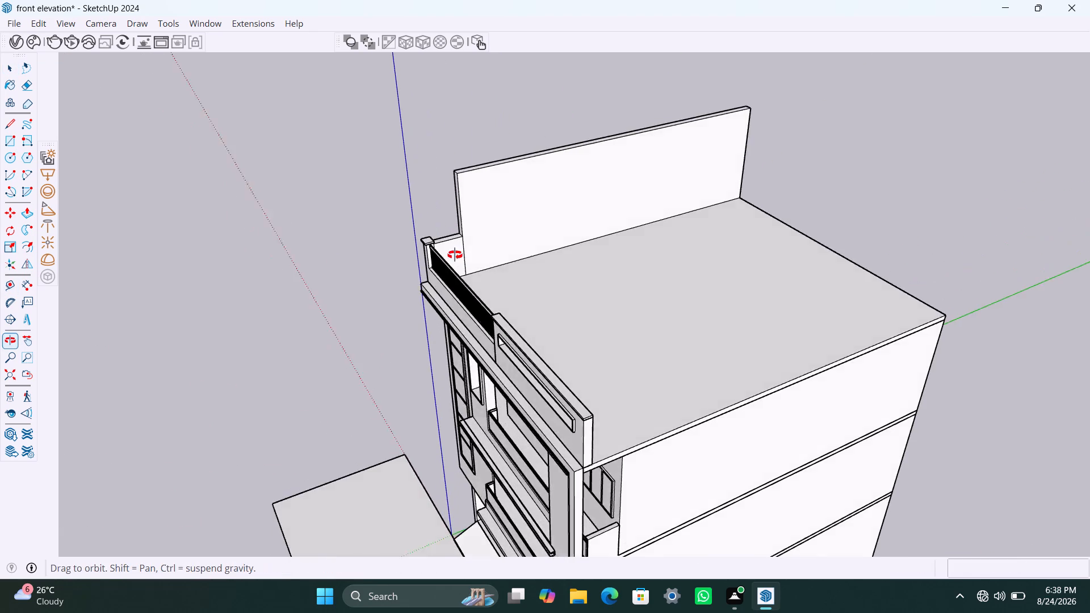
pyautogui.moveTo(455, 255); pyautogui.dragTo(451, 255, button='middle')
pyautogui.click(463, 217)
pyautogui.tripleClick(466, 232)
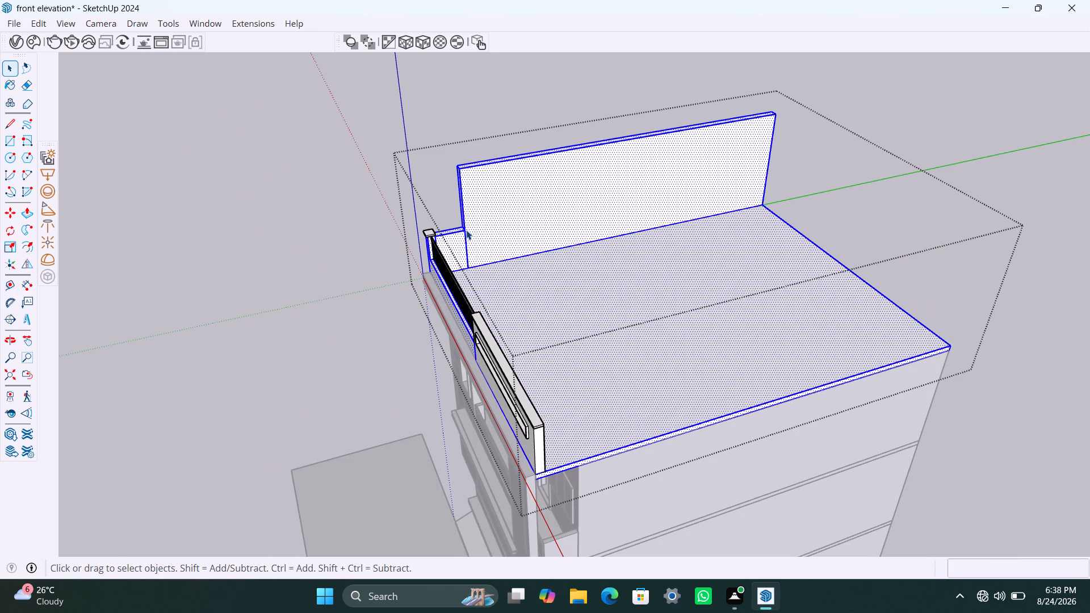
pyautogui.doubleClick(466, 230)
pyautogui.click(474, 223)
pyautogui.click(467, 236)
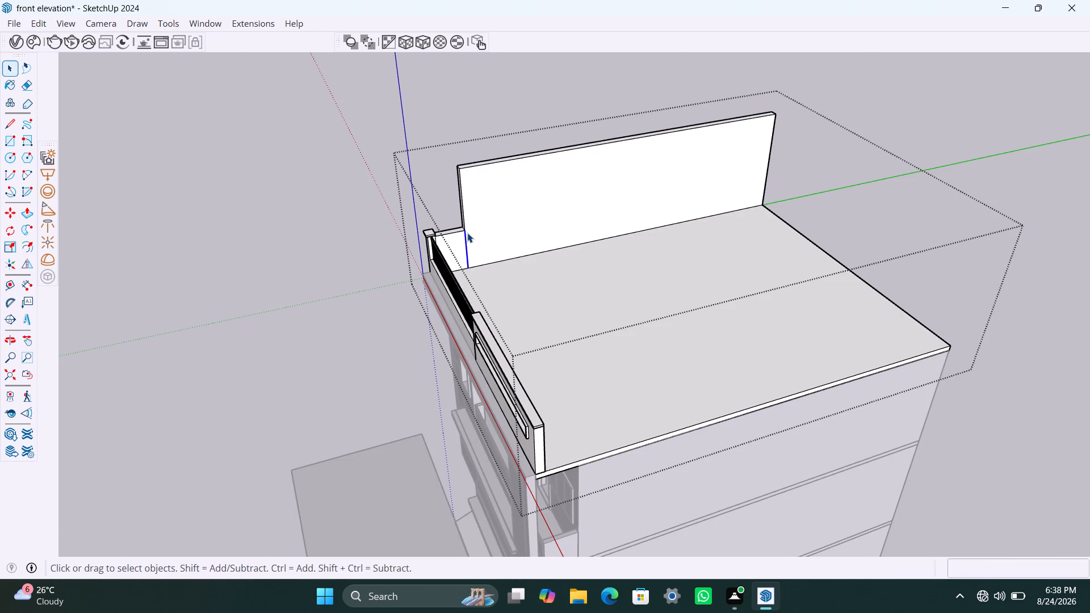
pyautogui.keyDown('shift'); pyautogui.click(466, 225); pyautogui.keyUp('shift')
pyautogui.rightClick(466, 225)
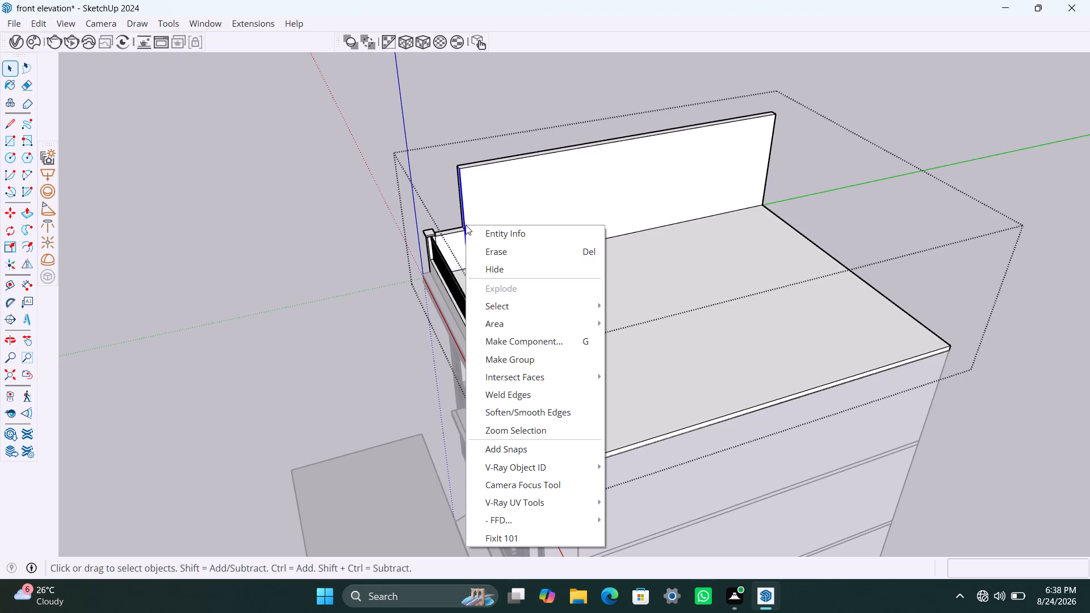
pyautogui.click(548, 397)
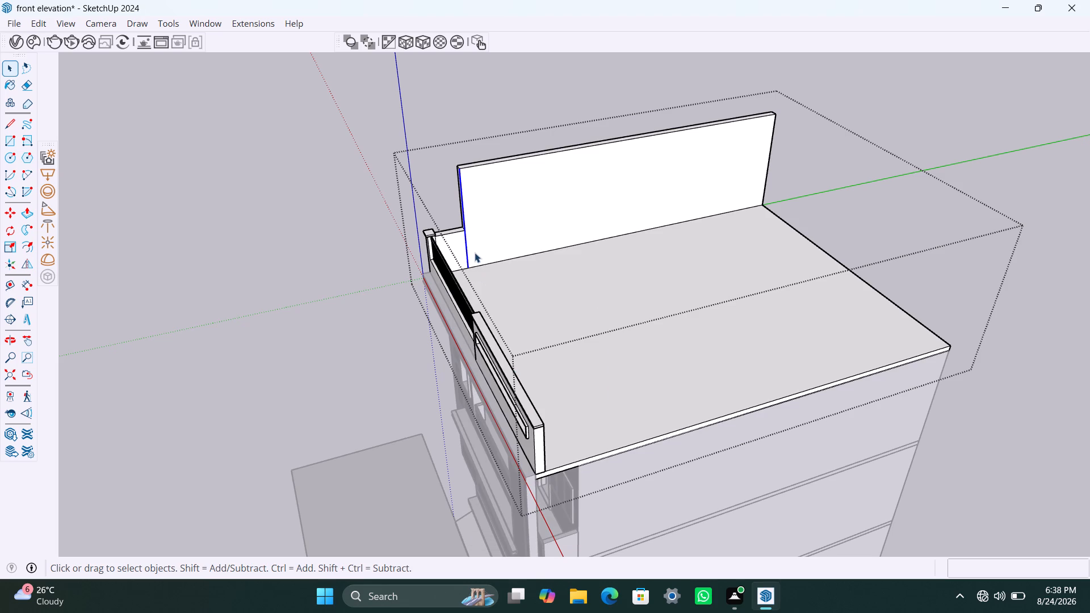
# Copy the welded vertical edge 9" along the tall side wall's inner face.
pyautogui.press('m')
pyautogui.click(473, 270)
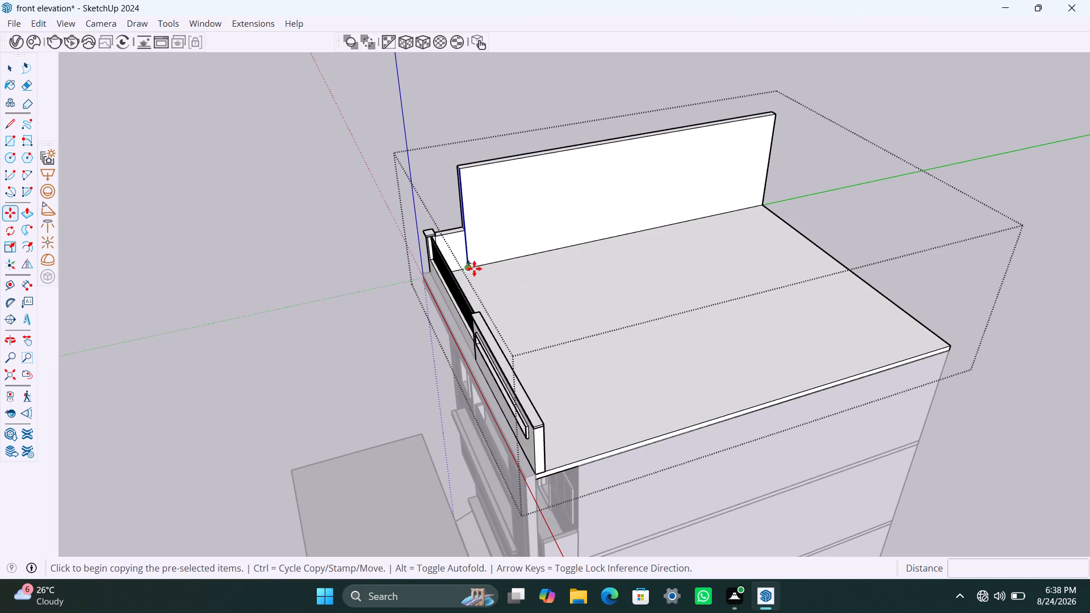
pyautogui.write('9"')
pyautogui.press('Return')
pyautogui.press('space')
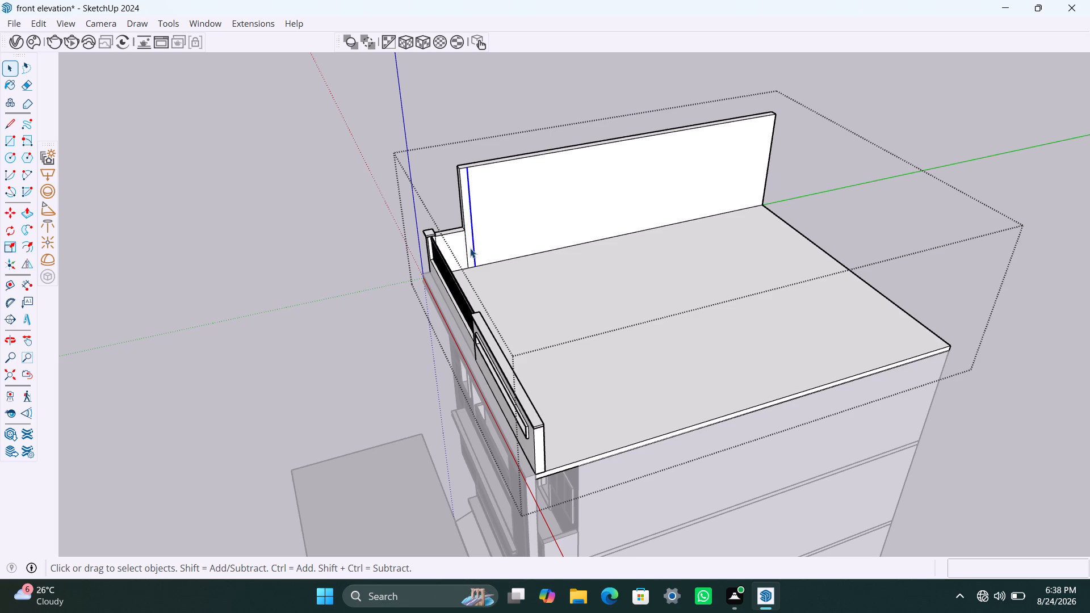
# Push/Pull the 9" strip at the front of the tall side wall's inner face outward 1' 1 1/2".
pyautogui.click(470, 248)
pyautogui.press('p')
pyautogui.click(473, 246)
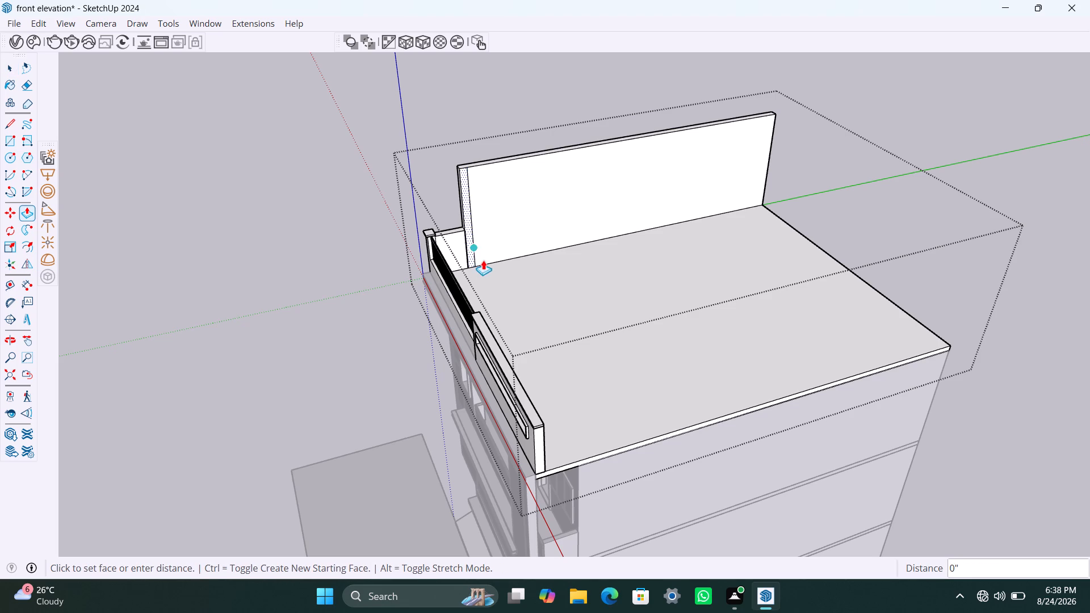
pyautogui.scroll(-2, 508, 279)
pyautogui.moveTo(508, 279); pyautogui.dragTo(663, 332, button='middle')
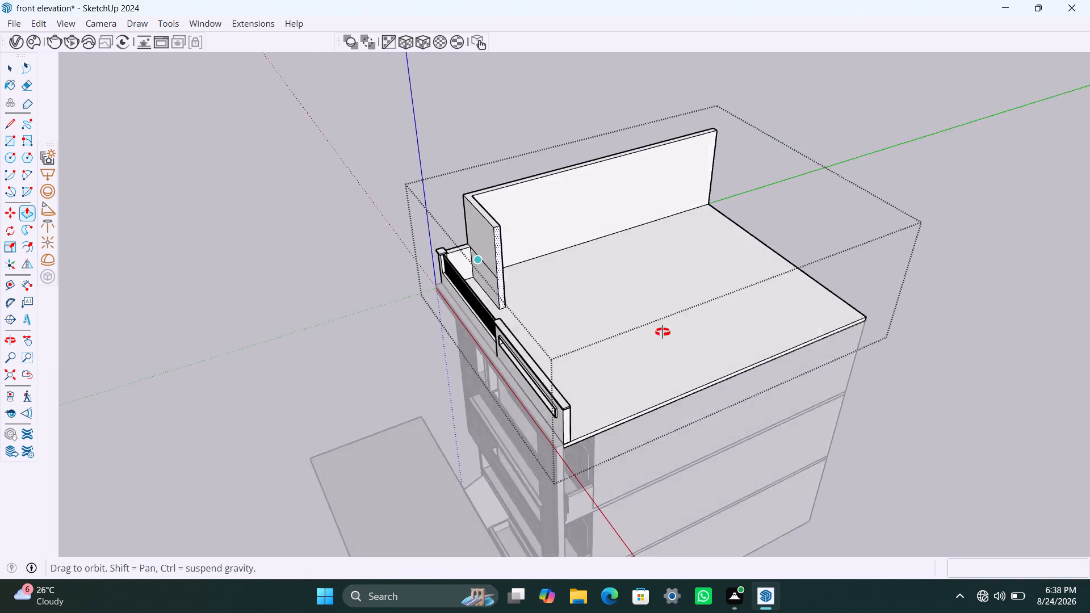
pyautogui.moveTo(663, 332); pyautogui.dragTo(846, 362, button='middle')
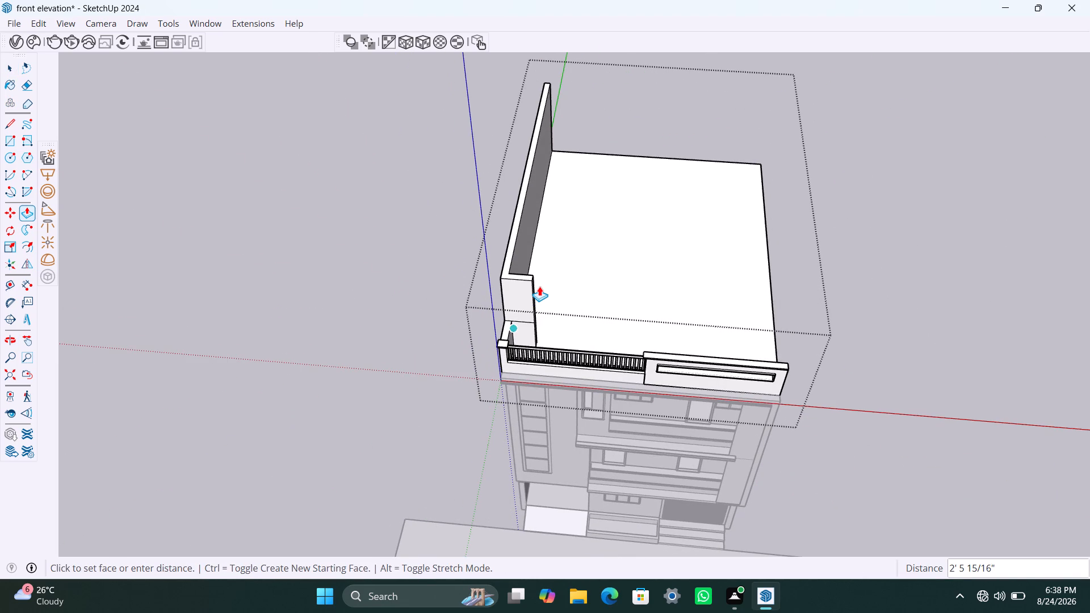
pyautogui.press('1')
pyautogui.write("'1.")
pyautogui.write('5"')
pyautogui.press('Return')
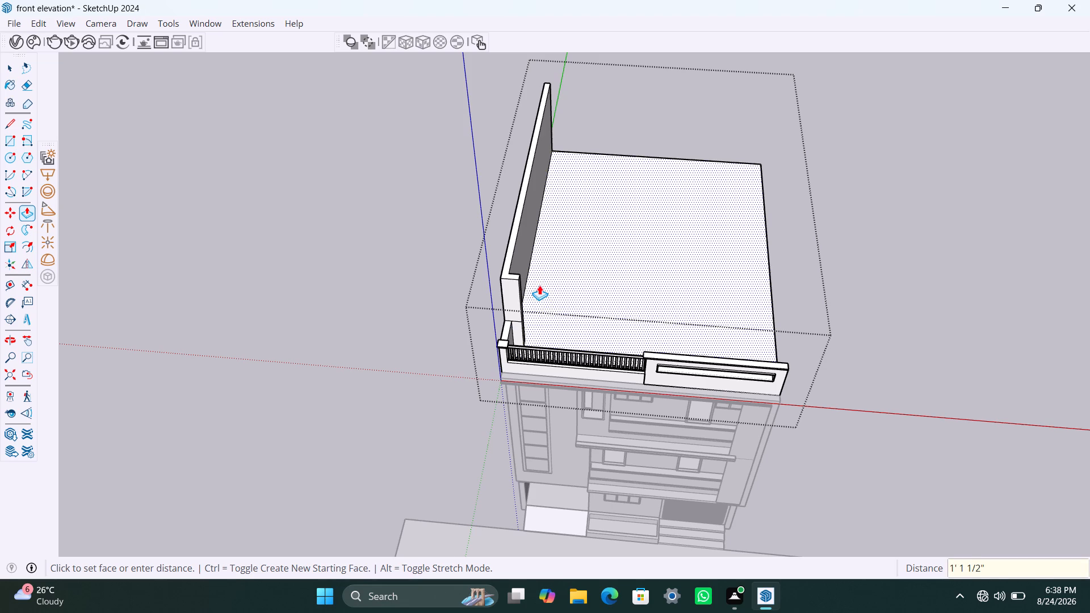
# Delete the leftover horizontal edge across the front face of the short wall return.
pyautogui.scroll(10, 517, 323)
pyautogui.press('space')
pyautogui.click(517, 317)
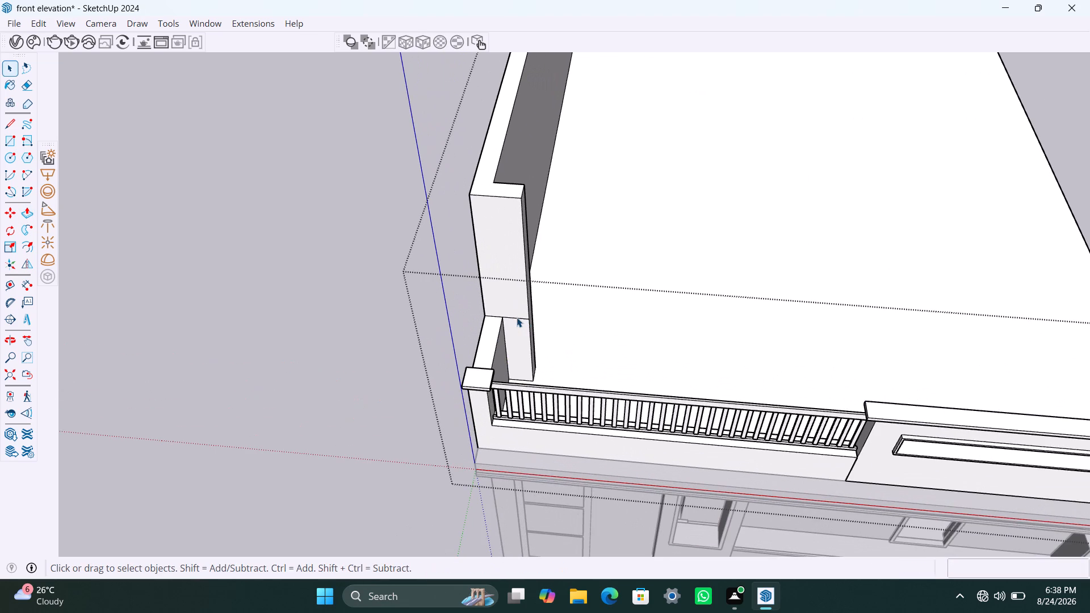
pyautogui.moveTo(523, 324); pyautogui.dragTo(448, 237, button='middle')
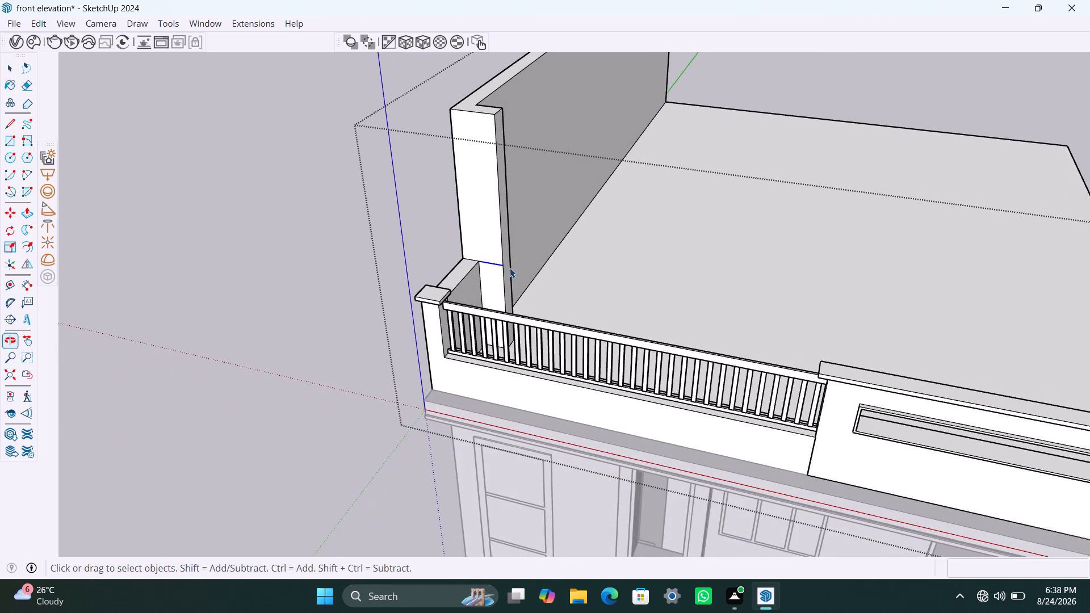
pyautogui.scroll(8, 510, 268)
pyautogui.press('Delete')
pyautogui.scroll(-5, 505, 255)
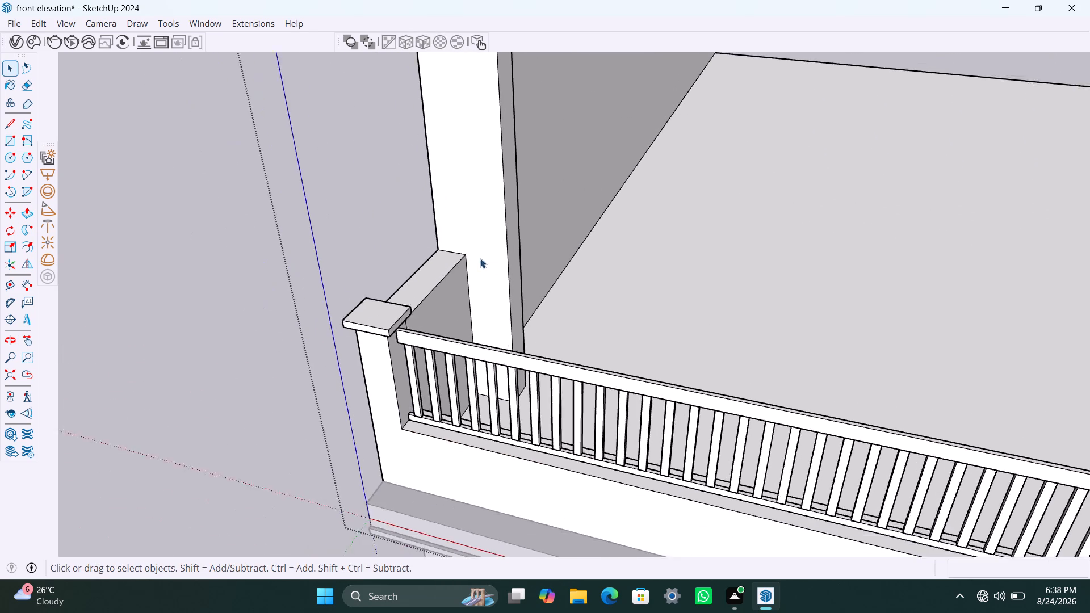
pyautogui.scroll(-6, 480, 258)
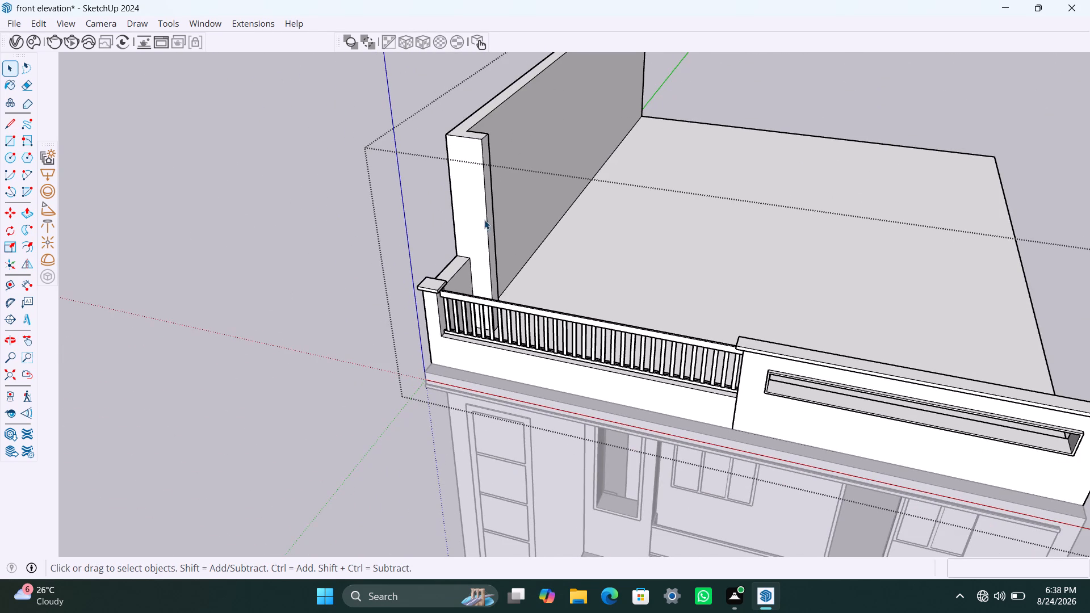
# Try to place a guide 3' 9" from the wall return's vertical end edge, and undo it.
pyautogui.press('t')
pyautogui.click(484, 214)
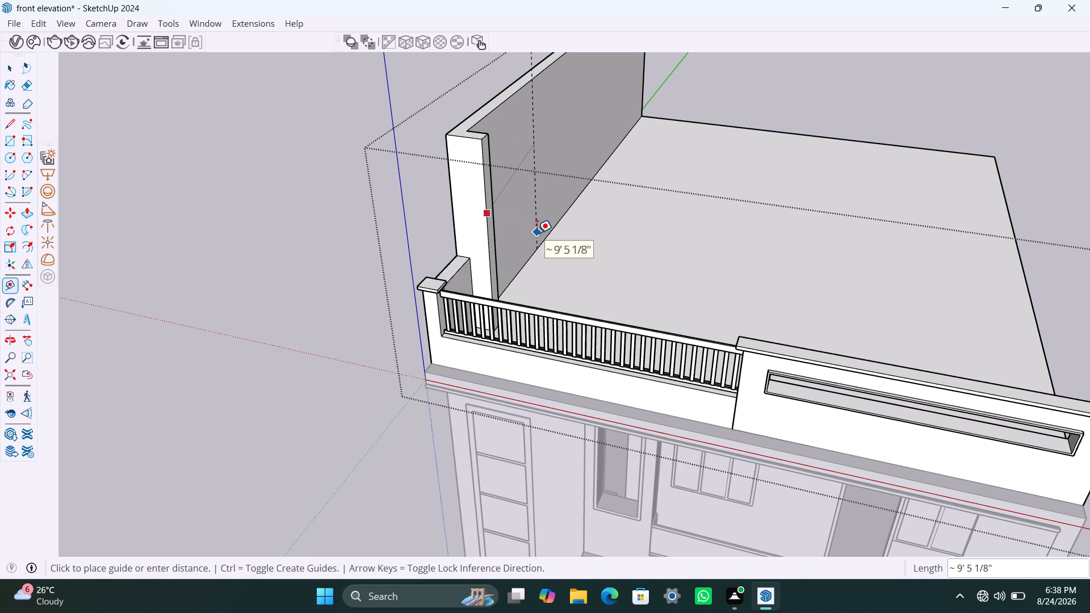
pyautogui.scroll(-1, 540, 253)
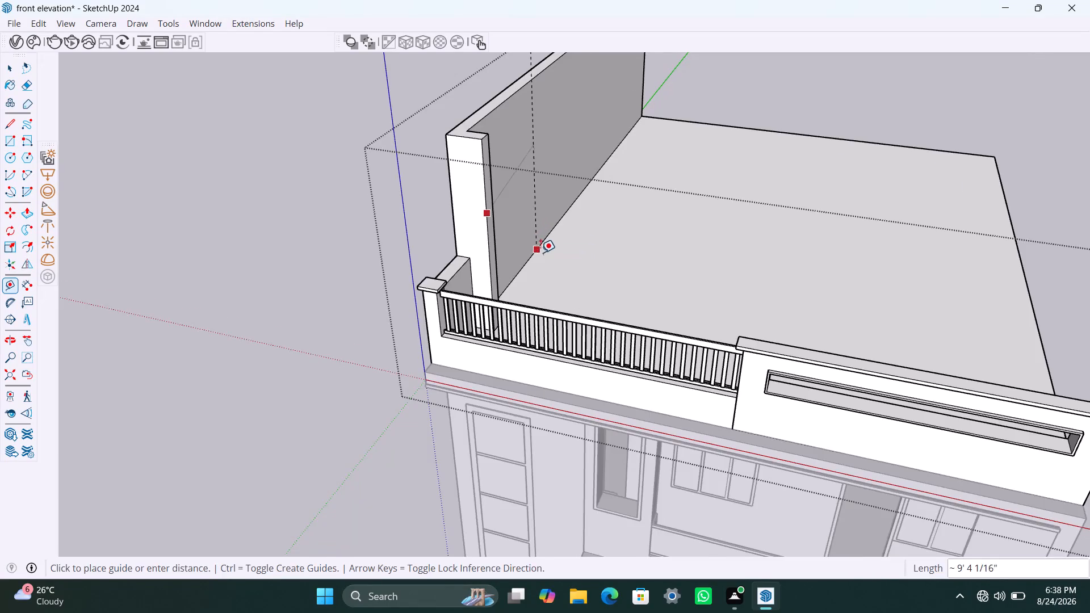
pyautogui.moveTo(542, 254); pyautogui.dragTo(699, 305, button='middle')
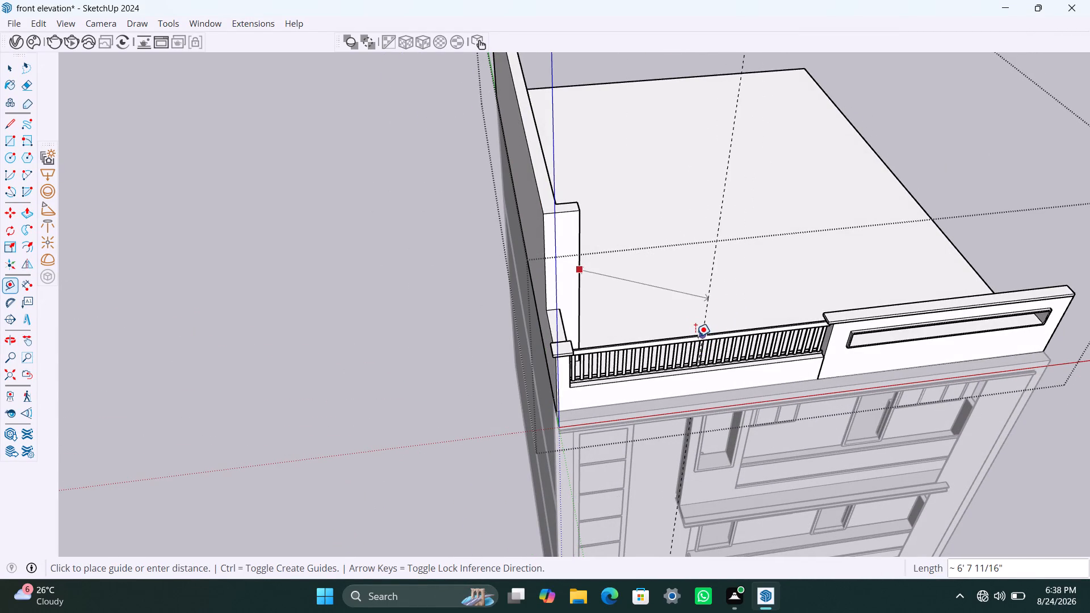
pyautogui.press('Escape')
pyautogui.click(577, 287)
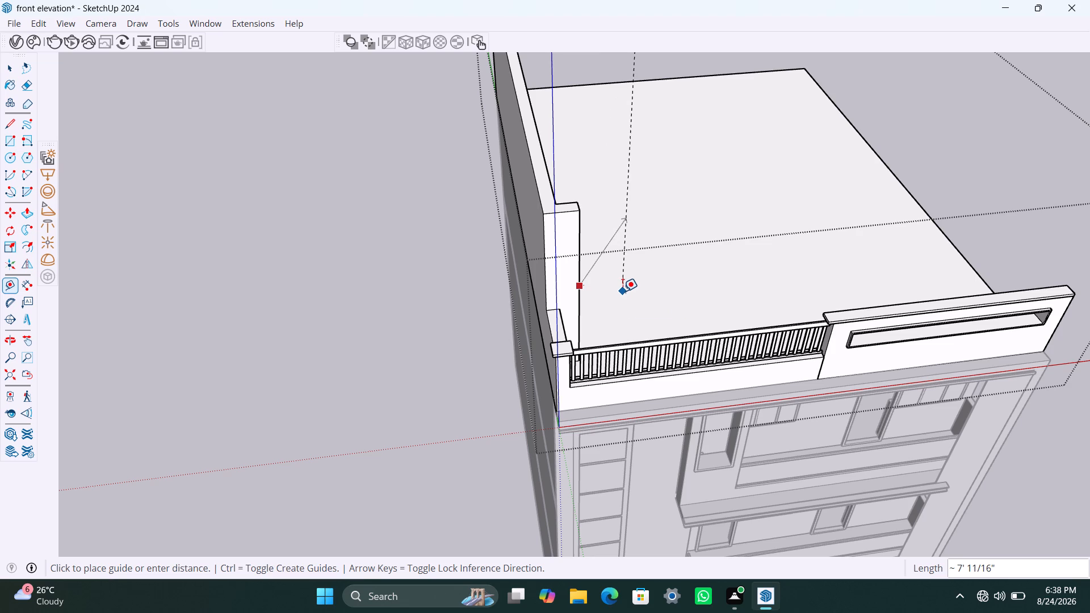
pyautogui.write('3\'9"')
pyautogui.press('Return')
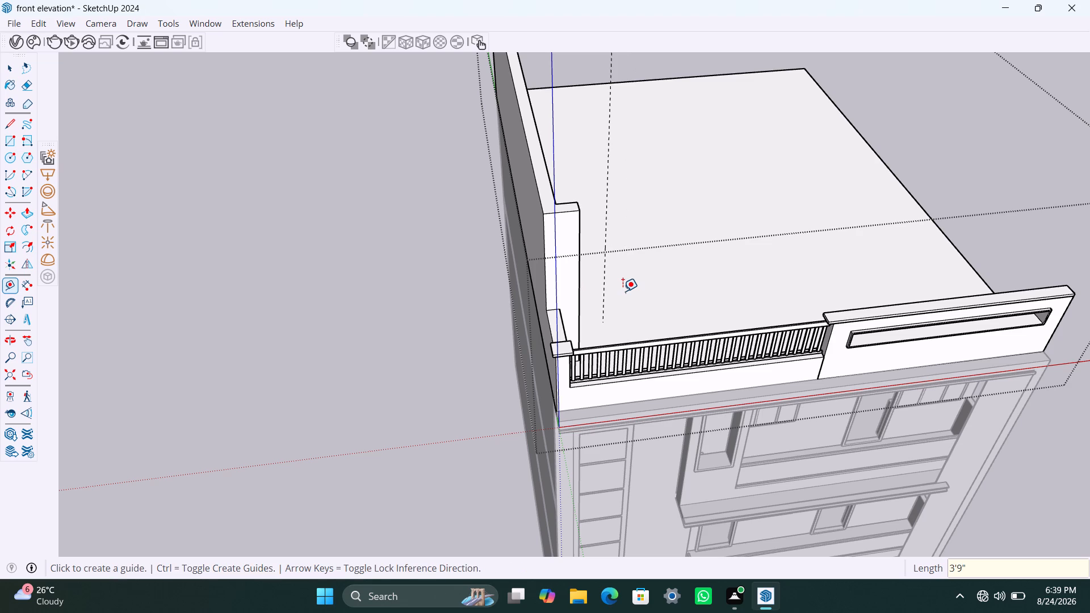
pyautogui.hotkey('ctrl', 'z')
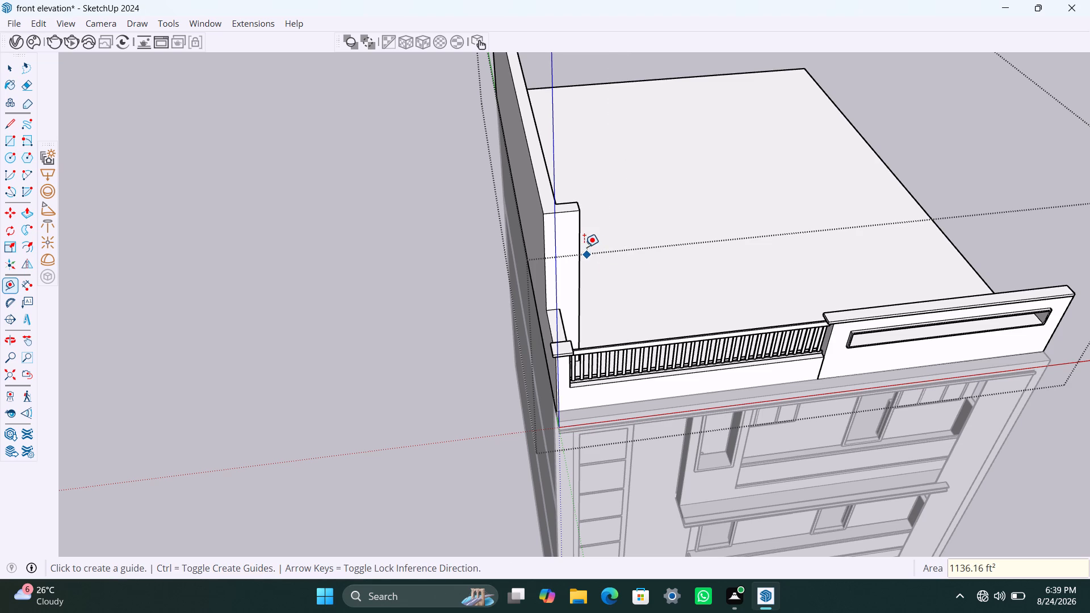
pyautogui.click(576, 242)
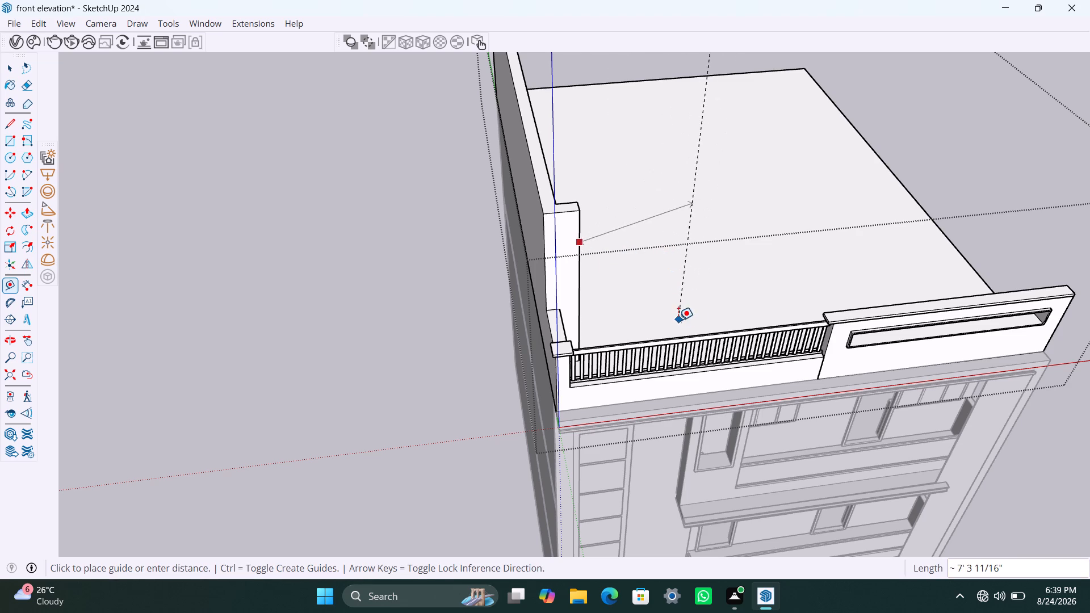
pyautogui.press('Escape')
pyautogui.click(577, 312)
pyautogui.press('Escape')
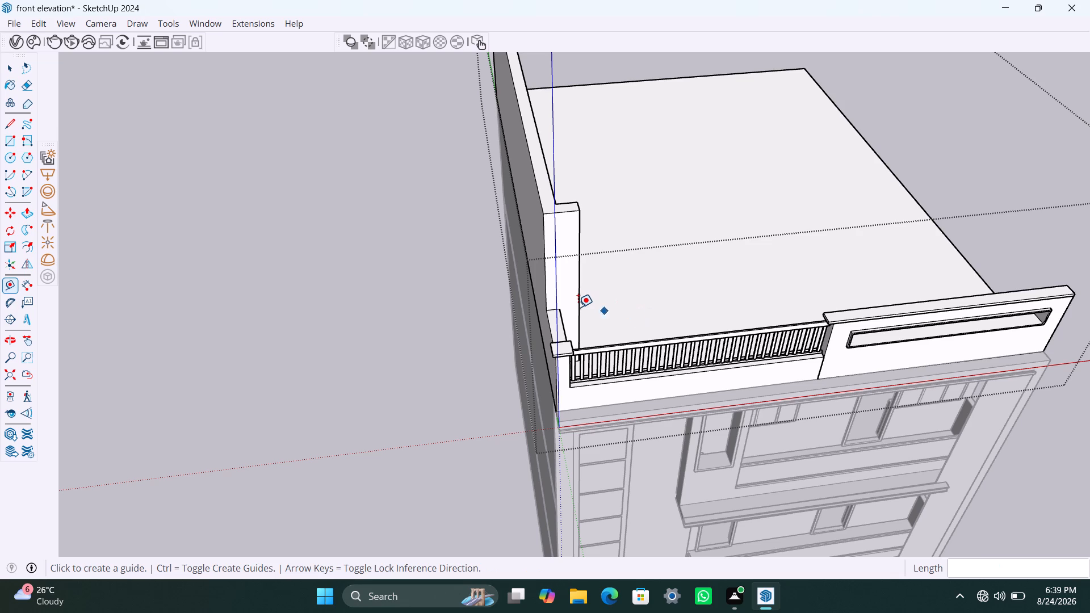
# Place a vertical guide 3' 9" from the wall return's end edge along the red axis and another 5' 7 1/2" beyond it.
pyautogui.press('t')
pyautogui.moveTo(576, 294); pyautogui.dragTo(588, 293)
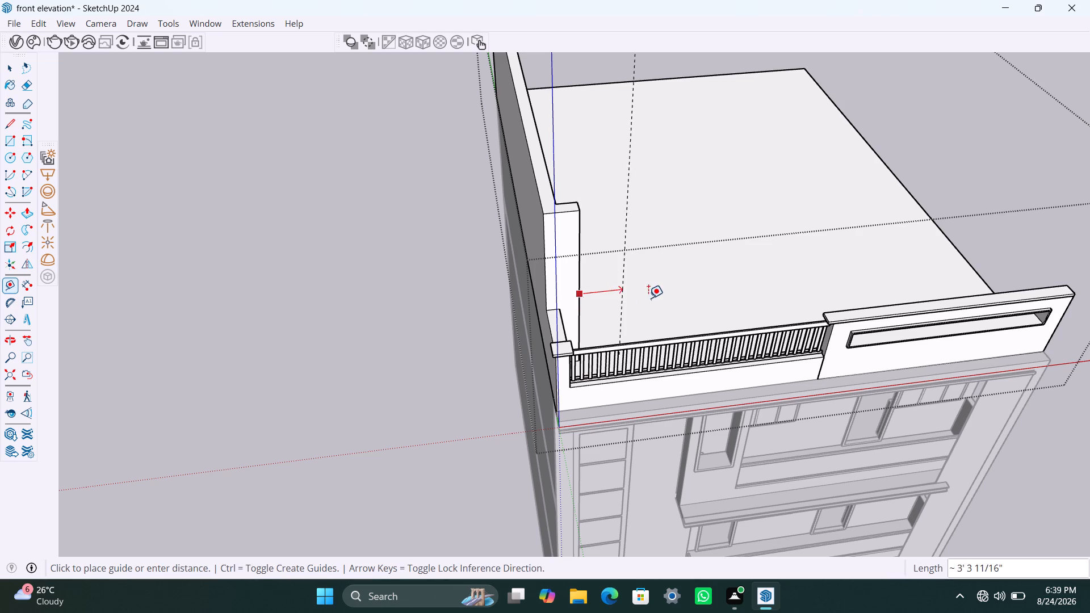
pyautogui.write('3\'9"')
pyautogui.press('Return')
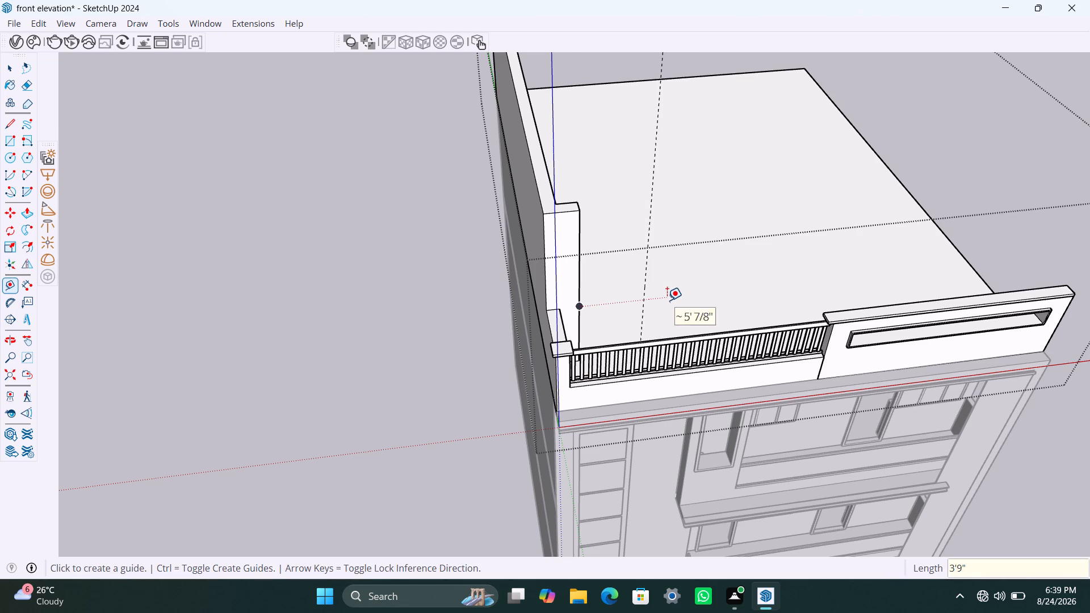
pyautogui.click(645, 287)
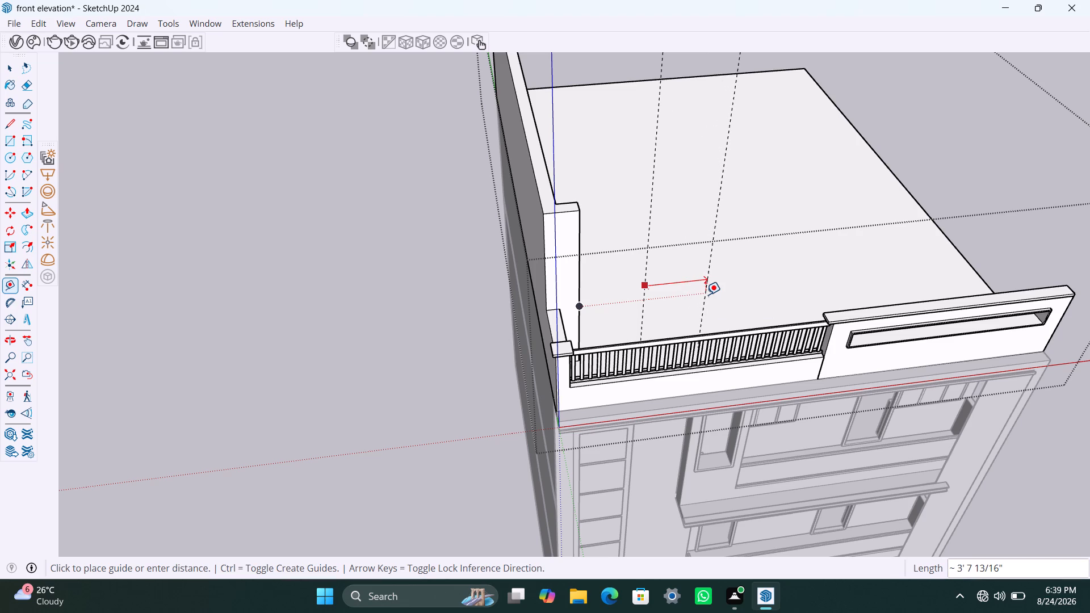
pyautogui.write("5'7.")
pyautogui.press('5')
pyautogui.hotkey('shift', '"')
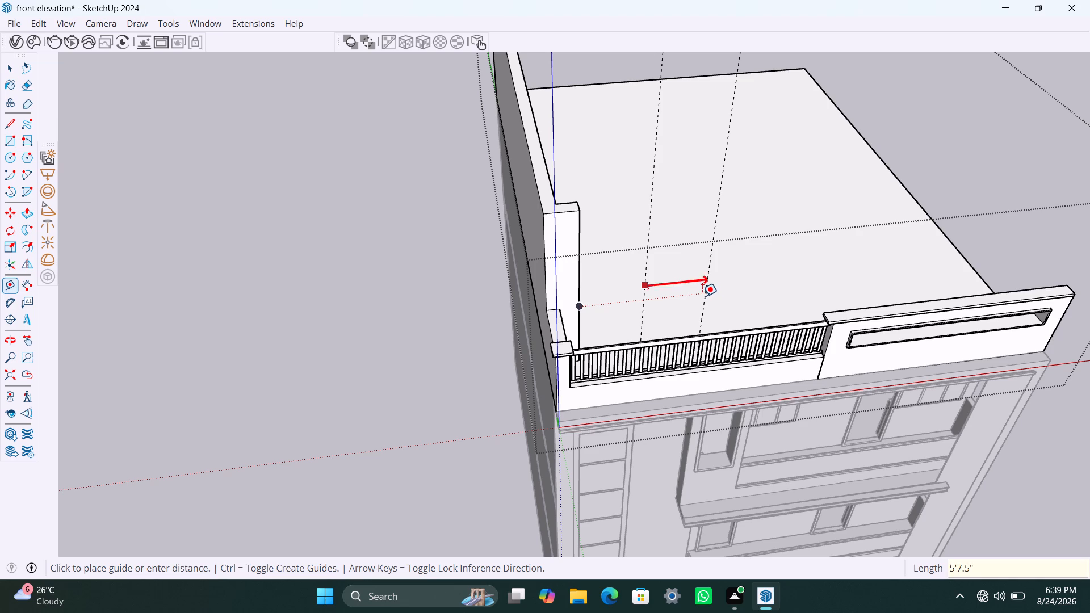
pyautogui.press('Return')
pyautogui.press('space')
pyautogui.click(928, 123)
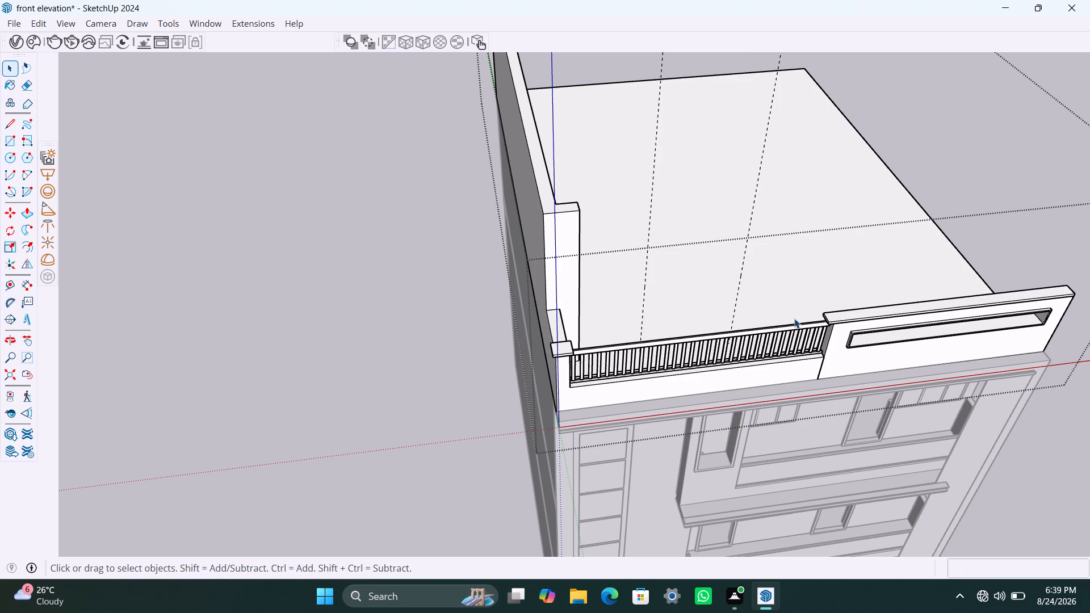
# Extend the wall return's end face 9' 4 1/2" to the farther guide, forming a front wall behind the railing.
pyautogui.scroll(-1, 796, 312)
pyautogui.moveTo(795, 308); pyautogui.dragTo(760, 271, button='middle')
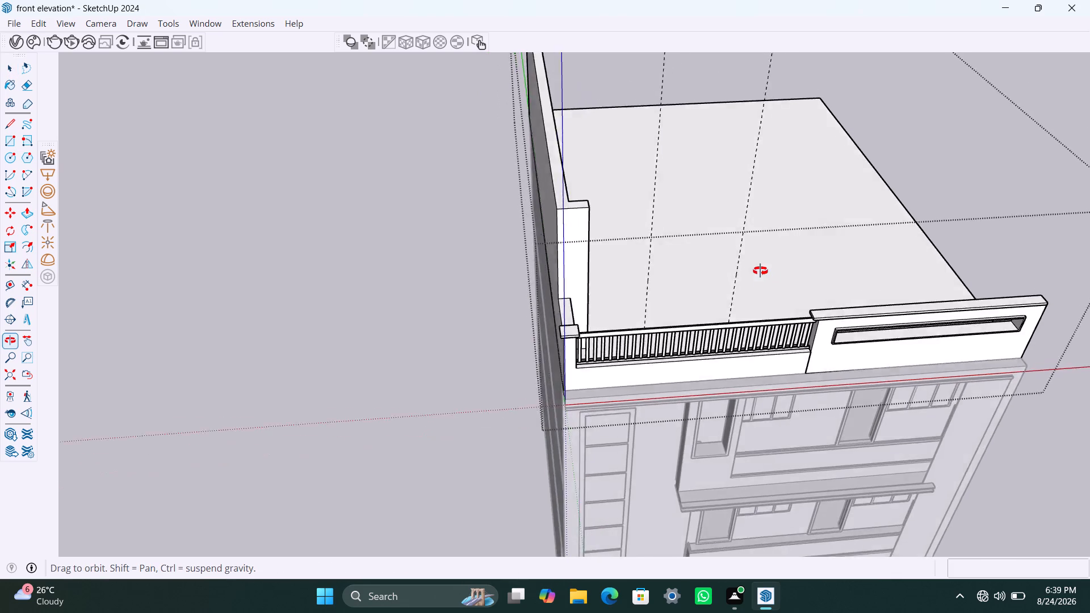
pyautogui.moveTo(760, 271); pyautogui.dragTo(720, 207, button='middle')
pyautogui.scroll(-1, 620, 179)
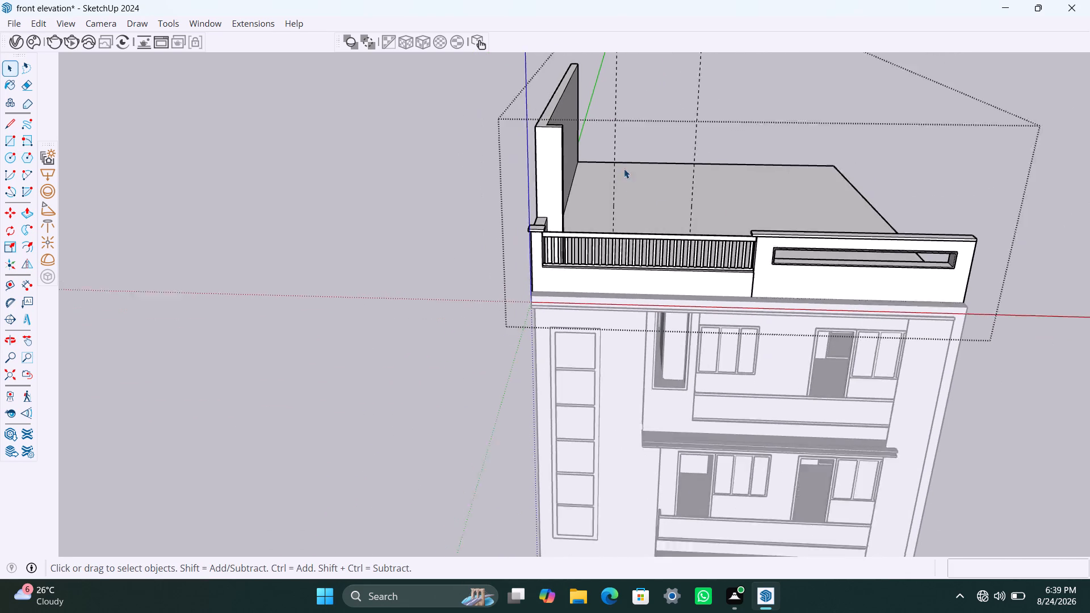
pyautogui.scroll(-1, 624, 169)
pyautogui.moveTo(640, 127); pyautogui.dragTo(610, 140, button='middle')
pyautogui.scroll(2, 551, 132)
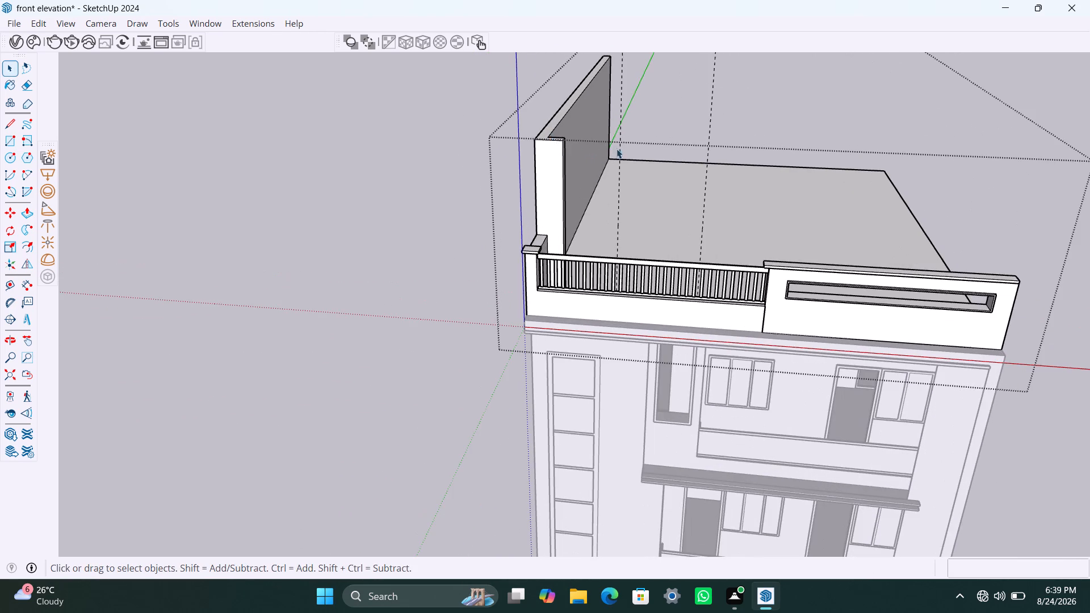
pyautogui.moveTo(617, 149); pyautogui.dragTo(599, 173, button='middle')
pyautogui.scroll(2, 564, 205)
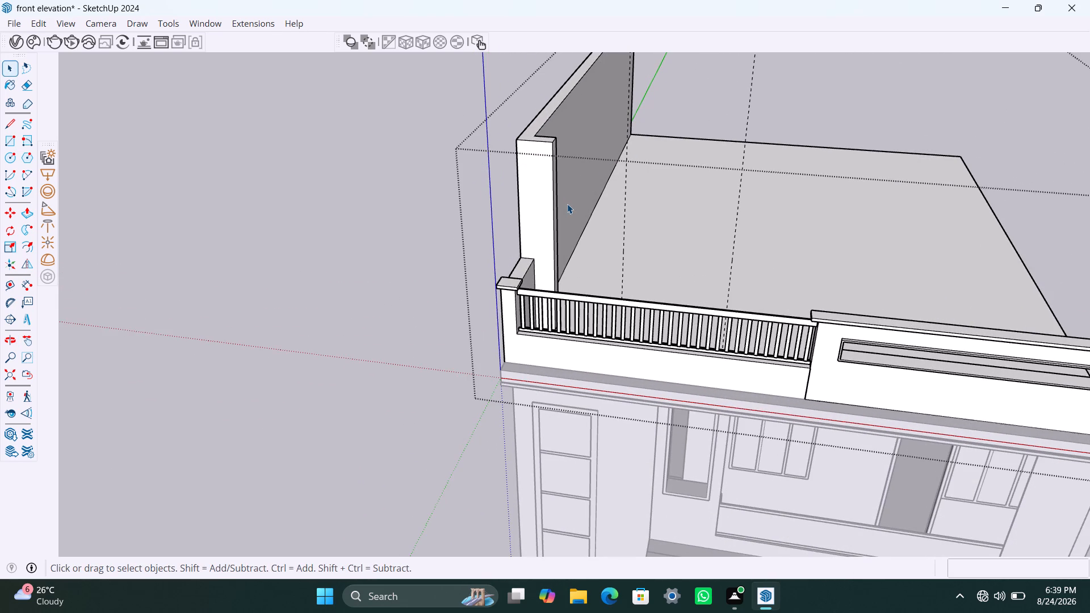
pyautogui.scroll(-3, 572, 204)
pyautogui.moveTo(585, 205); pyautogui.dragTo(491, 224, button='middle')
pyautogui.scroll(3, 522, 230)
pyautogui.moveTo(552, 254); pyautogui.dragTo(508, 278, button='middle')
pyautogui.scroll(3, 509, 264)
pyautogui.click(509, 255)
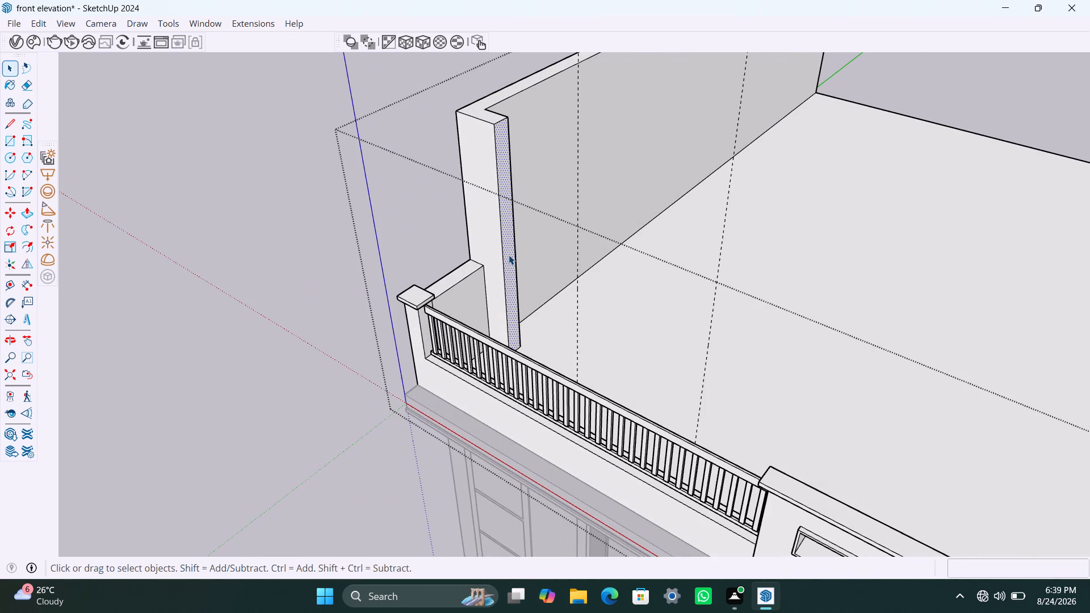
pyautogui.press('p')
pyautogui.click(509, 255)
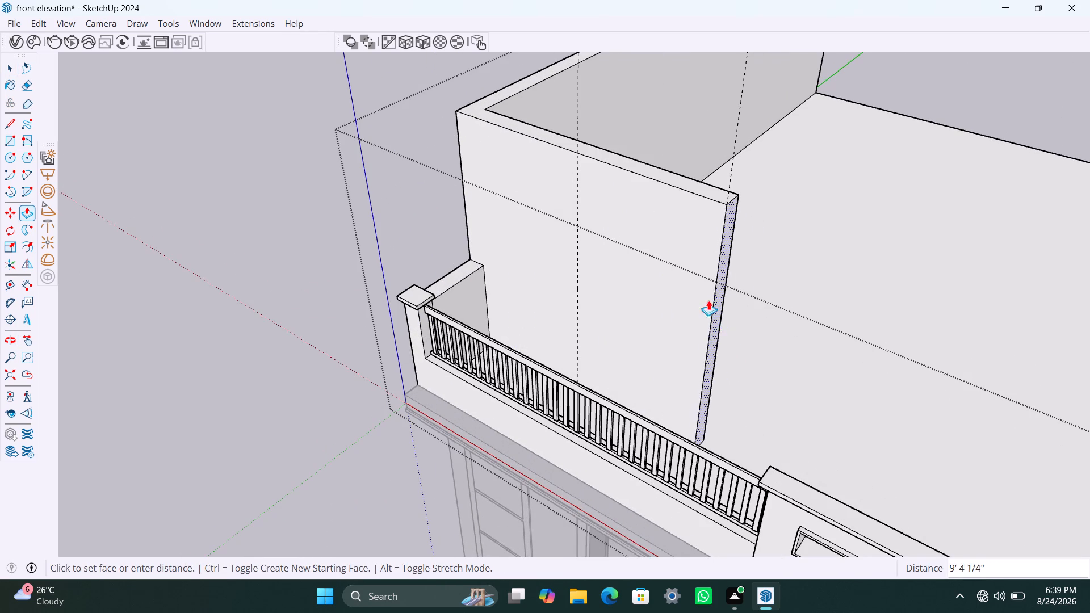
pyautogui.click(733, 178)
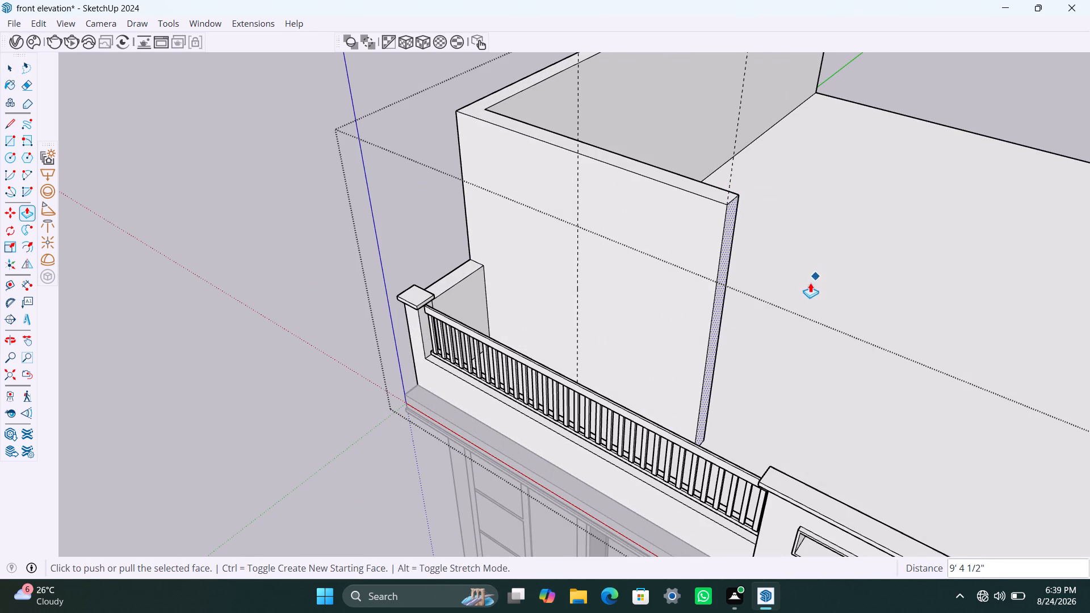
pyautogui.press('space')
# On the front wall, add a vertical guide 3' 9" from the nearer guide toward the side wall and a horizontal guide 3' below the top edge.
pyautogui.scroll(-4, 624, 310)
pyautogui.moveTo(651, 316); pyautogui.dragTo(825, 256, button='middle')
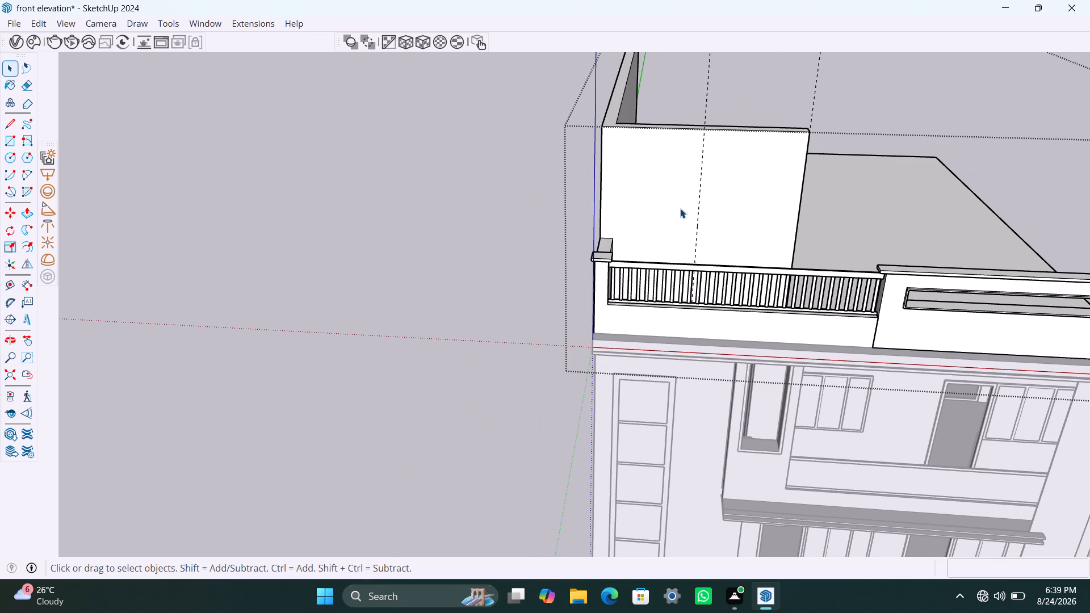
pyautogui.moveTo(683, 212); pyautogui.dragTo(703, 206, button='middle')
pyautogui.press('t')
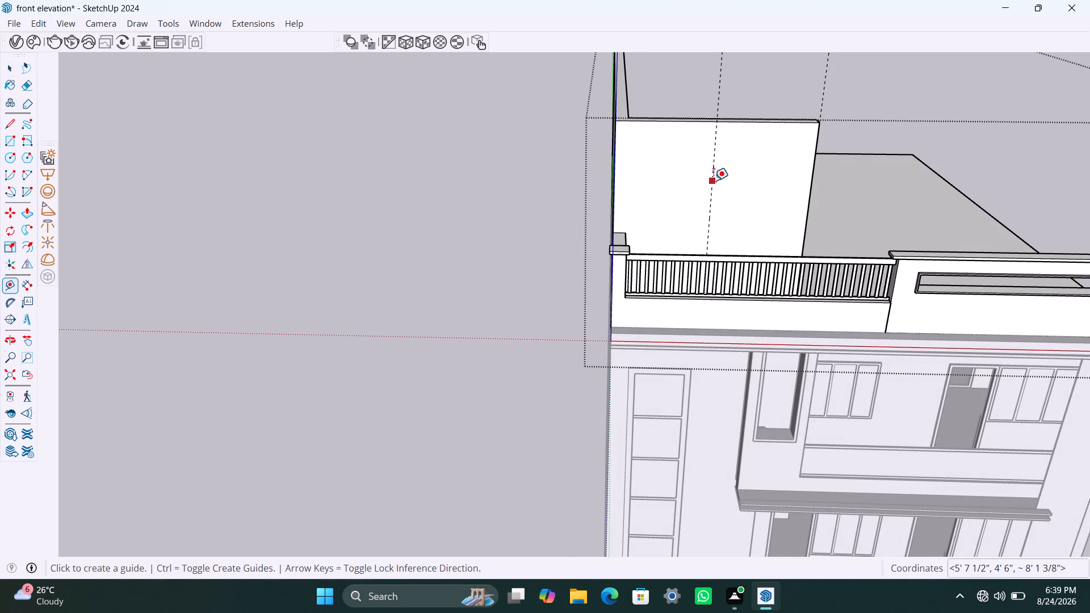
pyautogui.click(714, 180)
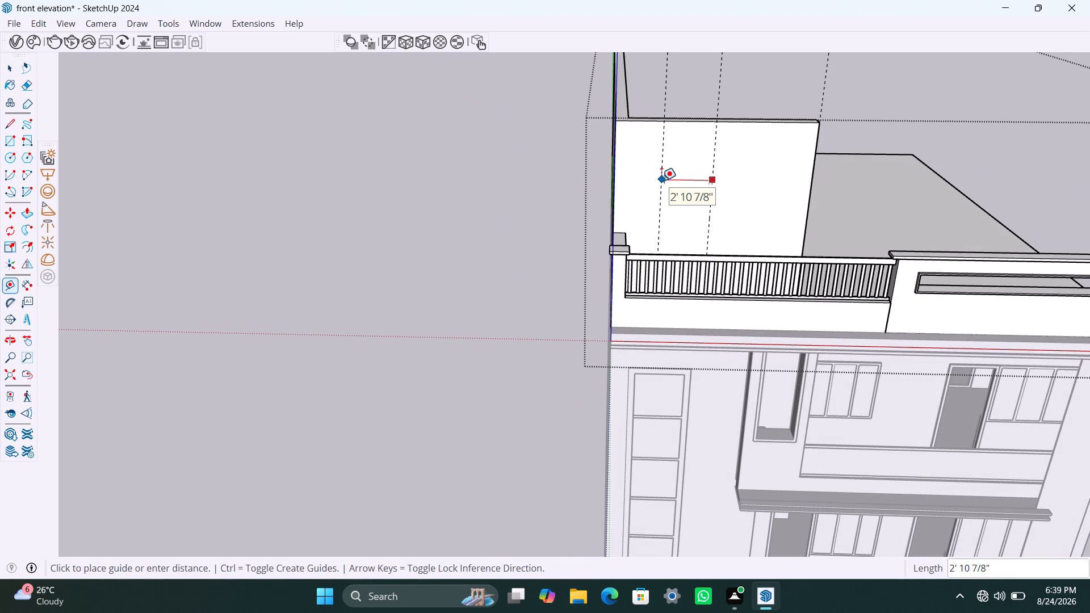
pyautogui.write('3\'9"')
pyautogui.press('Return')
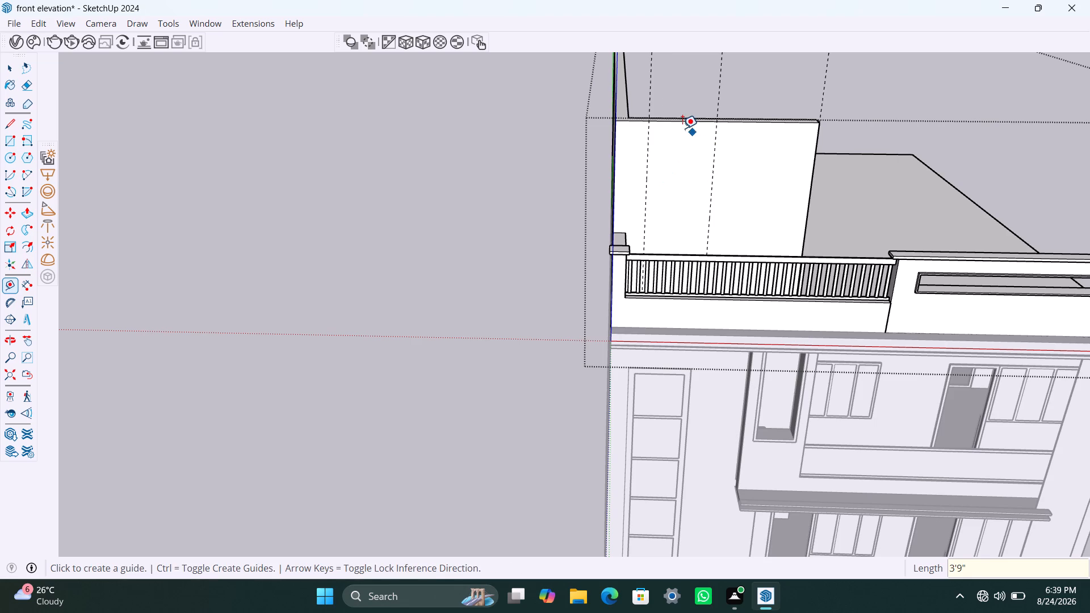
pyautogui.click(682, 125)
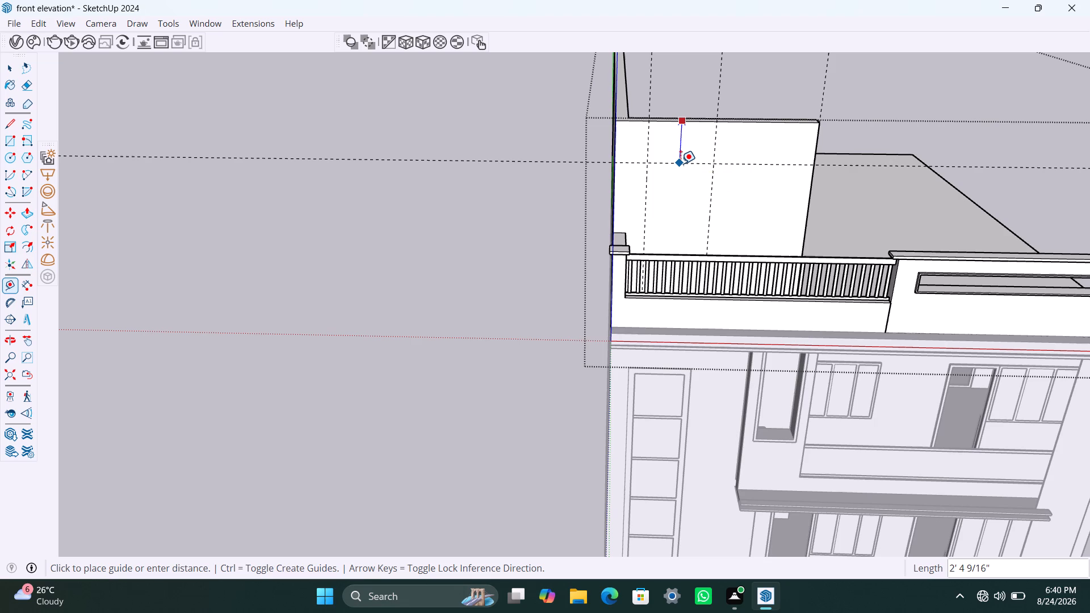
pyautogui.write("3'")
pyautogui.press('Return')
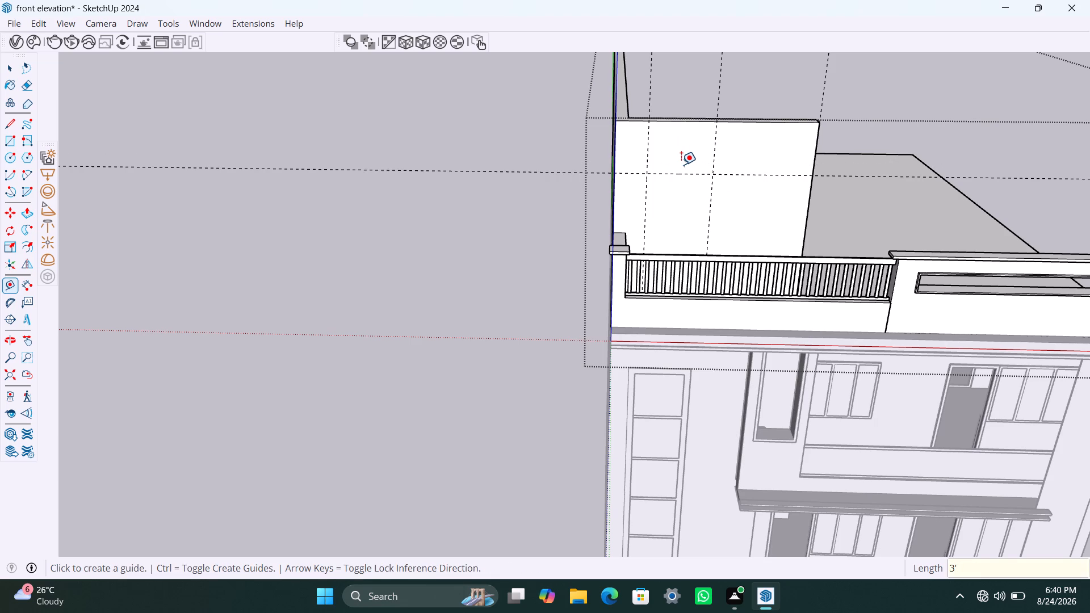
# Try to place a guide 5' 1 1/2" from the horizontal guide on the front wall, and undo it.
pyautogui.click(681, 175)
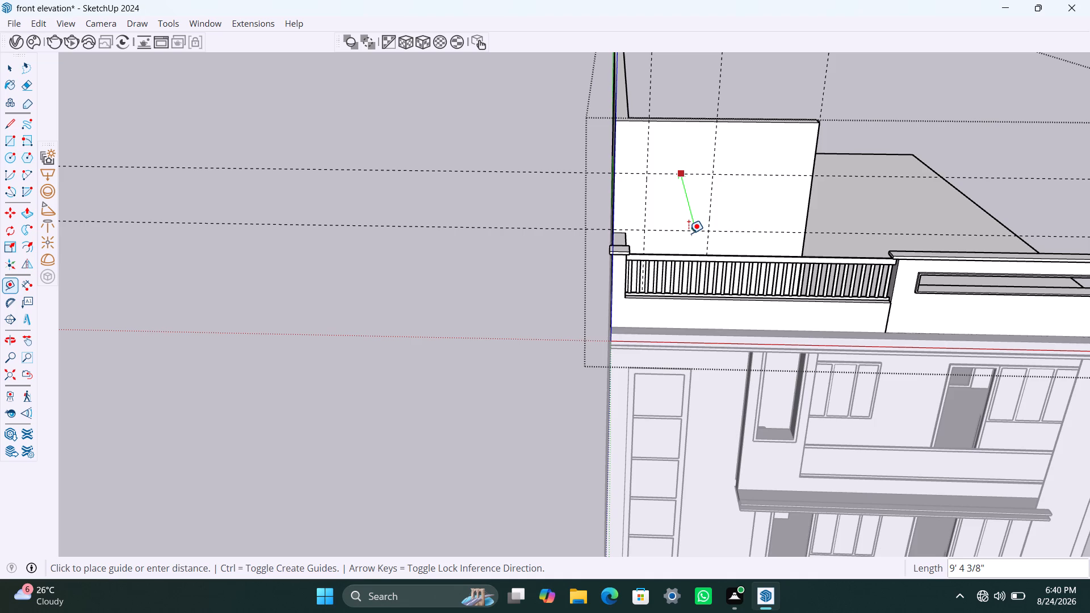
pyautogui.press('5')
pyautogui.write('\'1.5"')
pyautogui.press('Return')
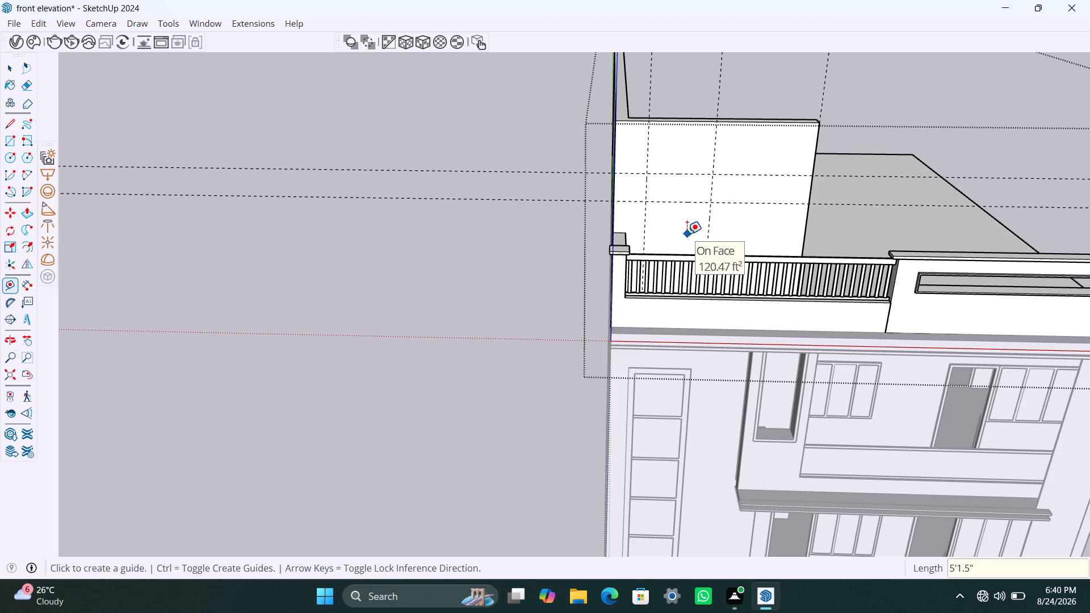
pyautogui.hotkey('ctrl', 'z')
# Place a horizontal guide 5' 1 1/2" straight below the existing horizontal guide on the front wall.
pyautogui.click(674, 175)
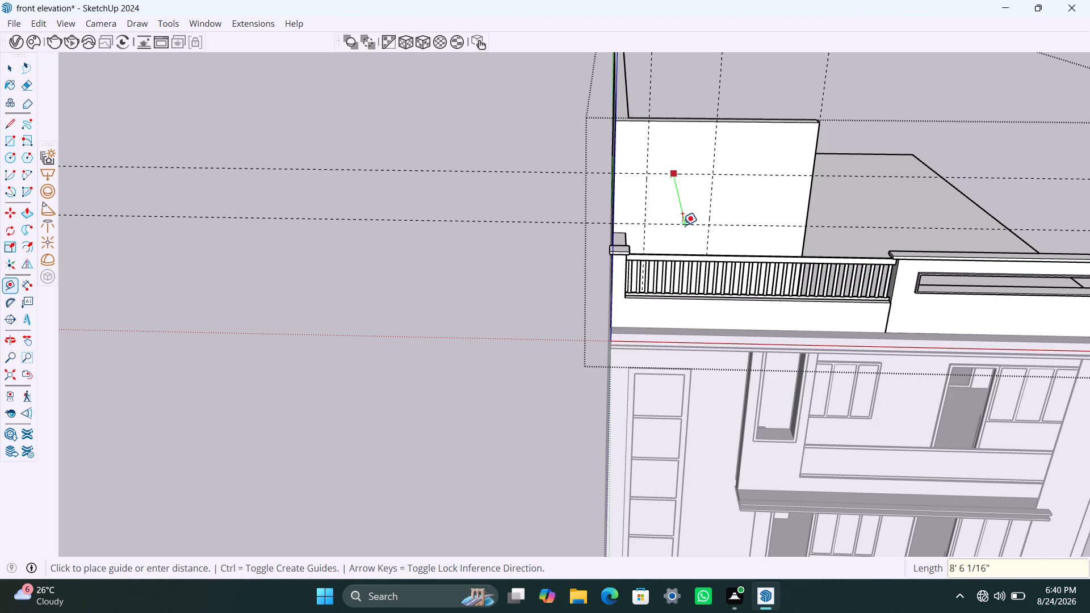
pyautogui.write("5'")
pyautogui.write('1.')
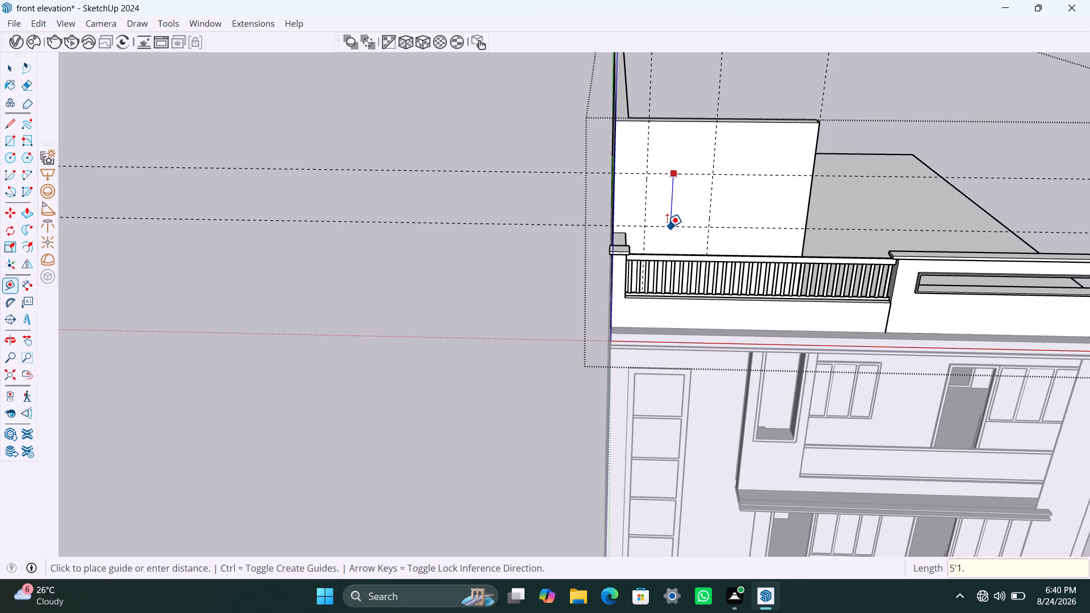
pyautogui.write('5"')
pyautogui.press('Return')
pyautogui.press('space')
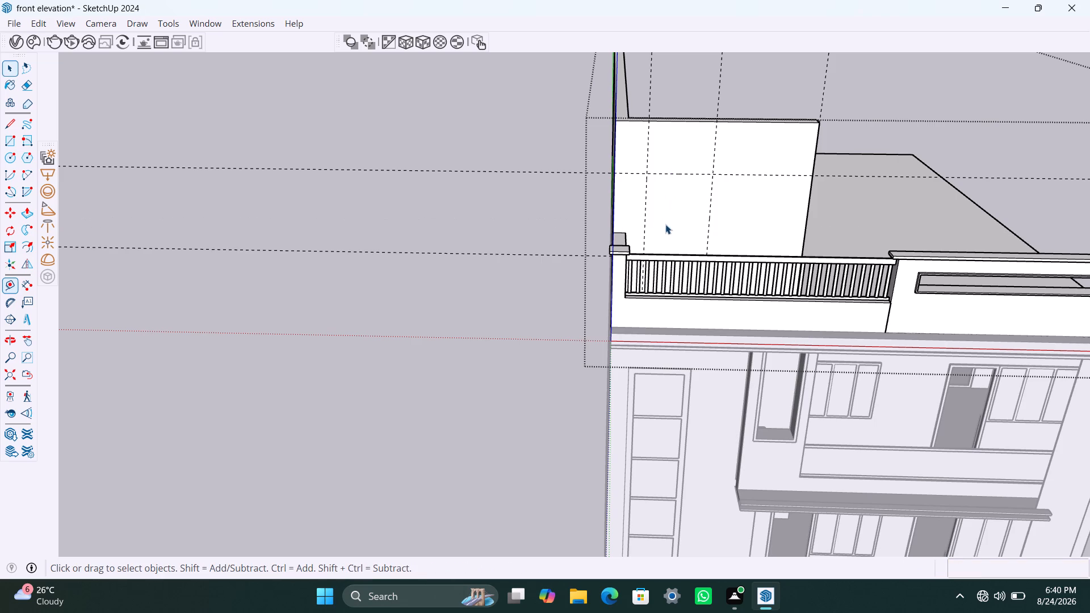
# Draw a window rectangle 3' 9" wide by 5' 1 1/2" high on the front wall between the guide intersections.
pyautogui.scroll(-2, 689, 203)
pyautogui.moveTo(689, 208); pyautogui.dragTo(676, 263, button='middle')
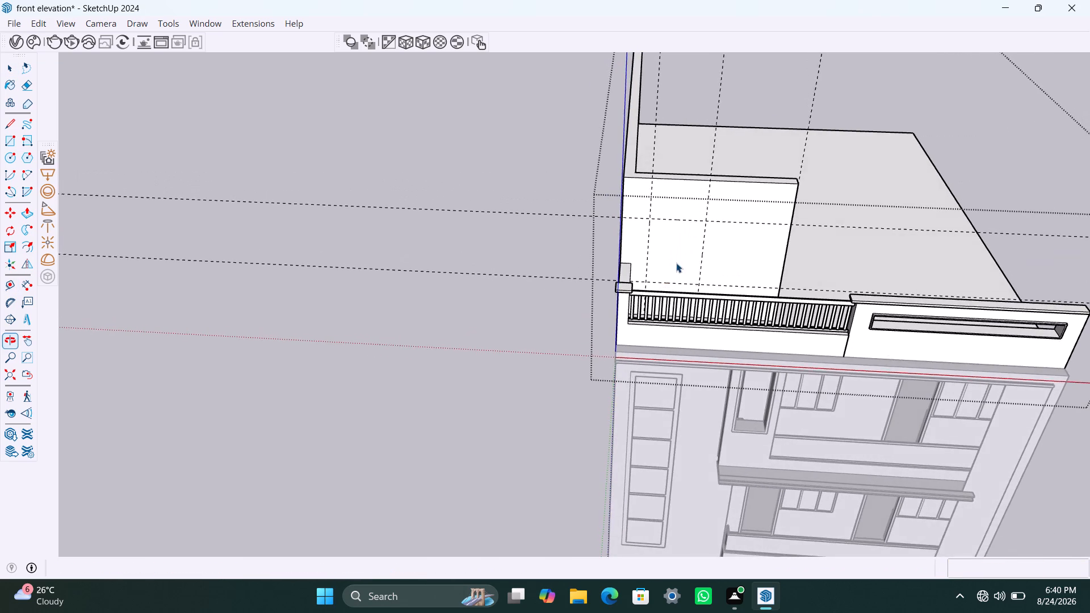
pyautogui.scroll(3, 660, 213)
pyautogui.click(678, 232)
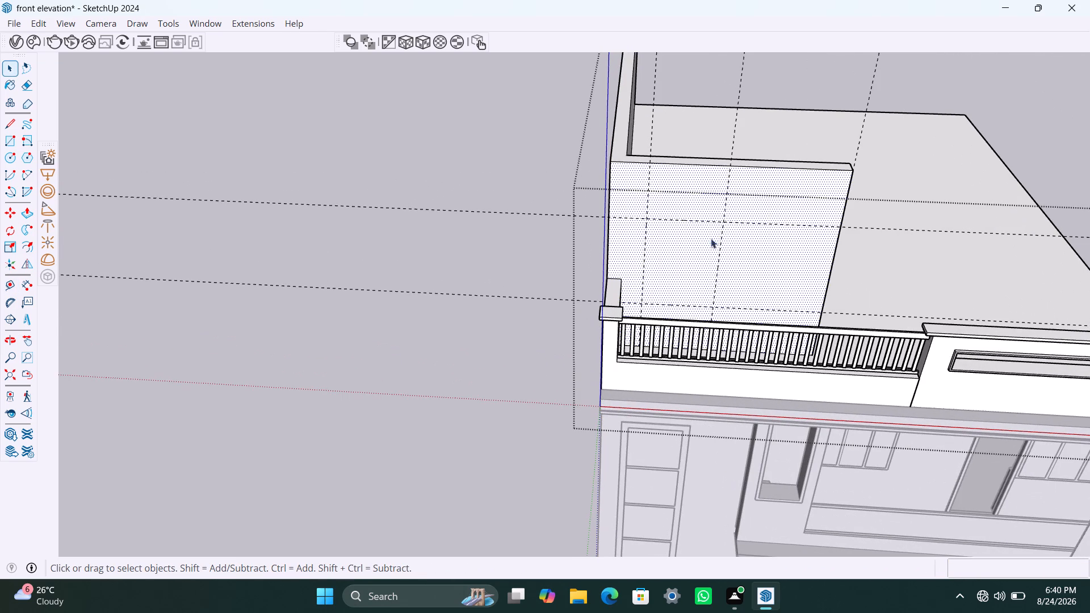
pyautogui.press('r')
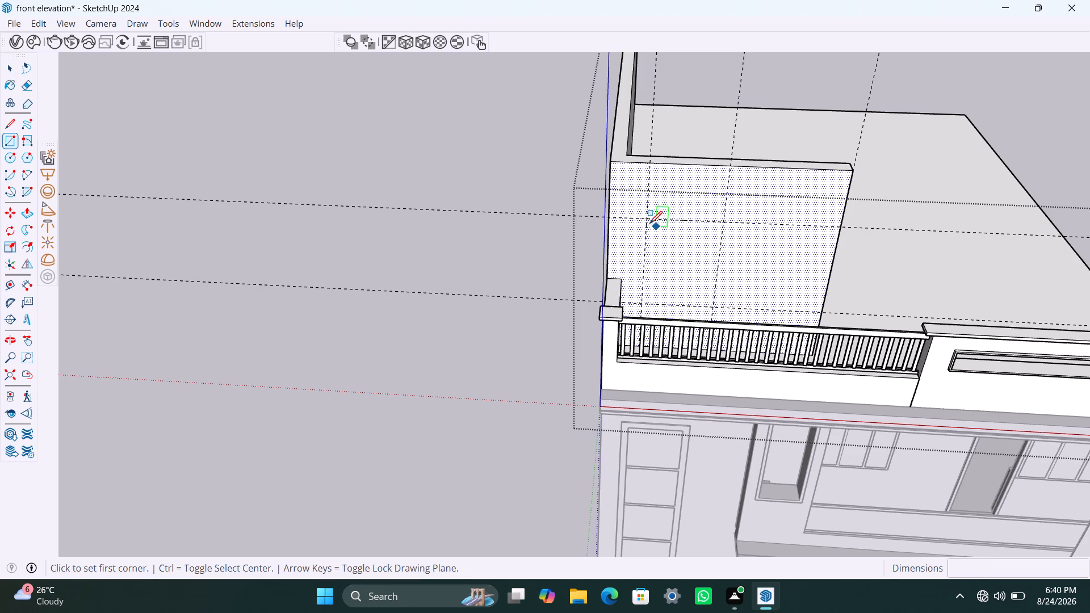
pyautogui.press('space')
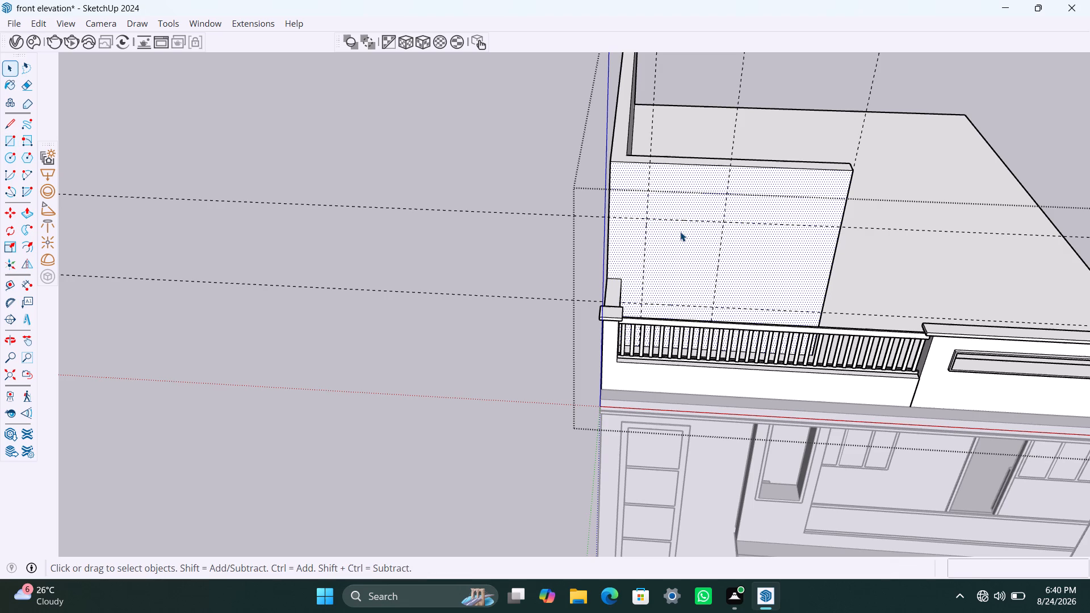
pyautogui.press('r')
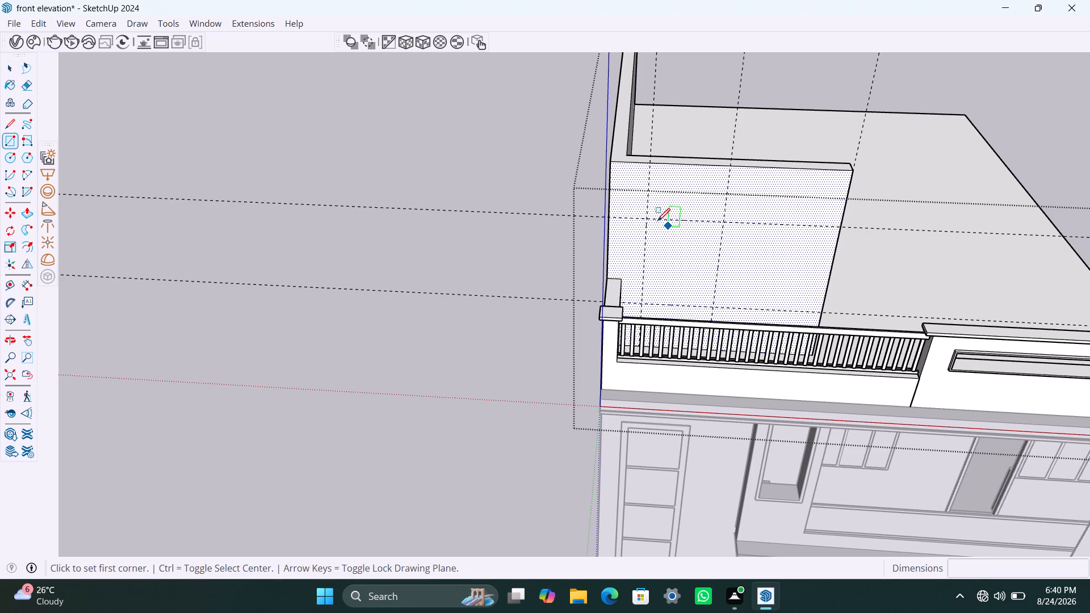
pyautogui.moveTo(646, 217); pyautogui.dragTo(653, 230)
pyautogui.click(716, 307)
pyautogui.press('space')
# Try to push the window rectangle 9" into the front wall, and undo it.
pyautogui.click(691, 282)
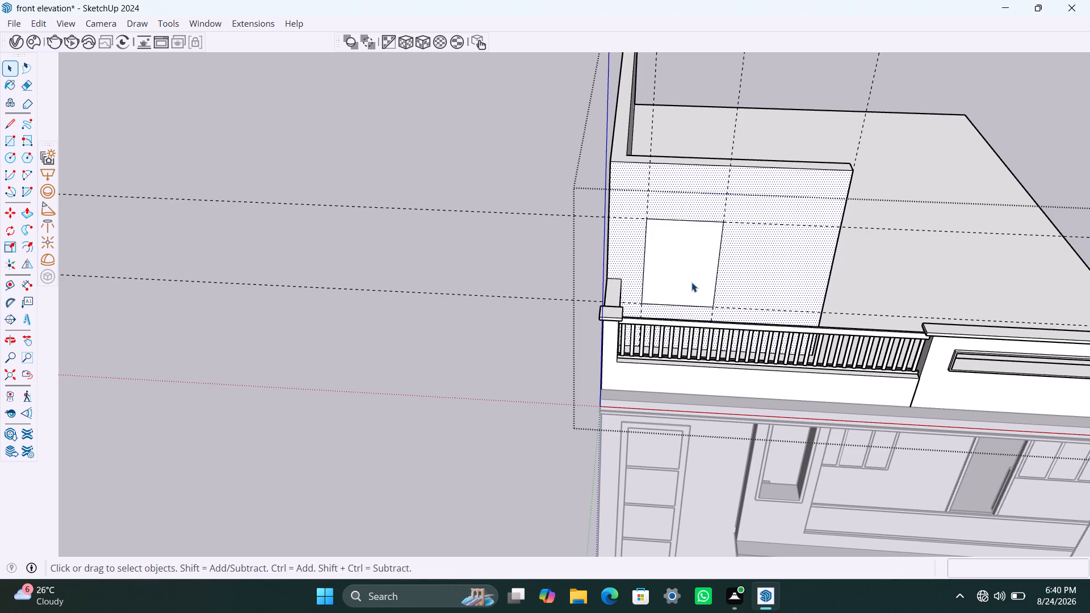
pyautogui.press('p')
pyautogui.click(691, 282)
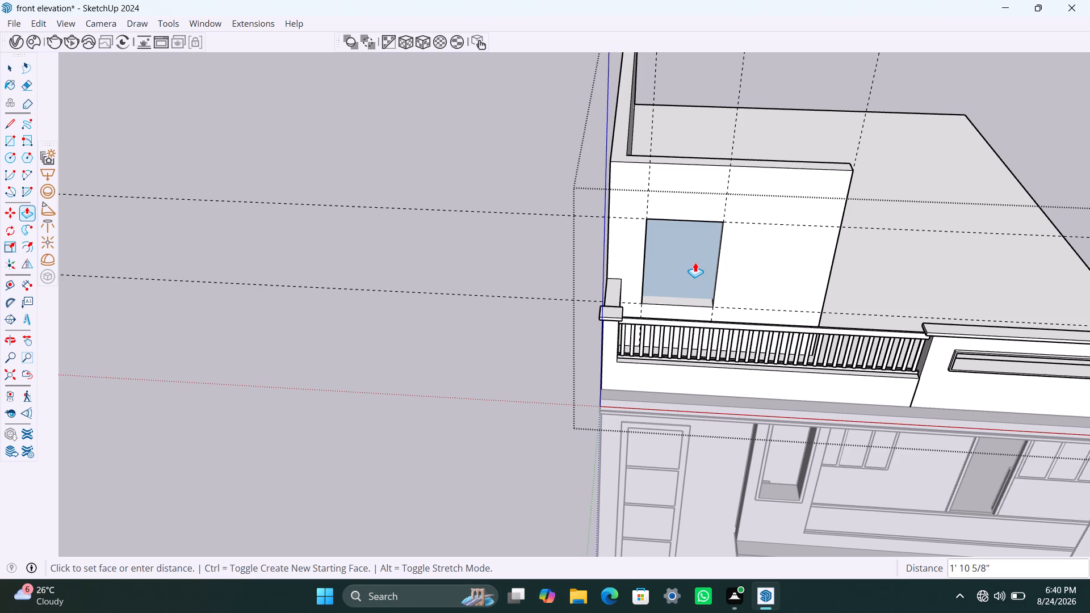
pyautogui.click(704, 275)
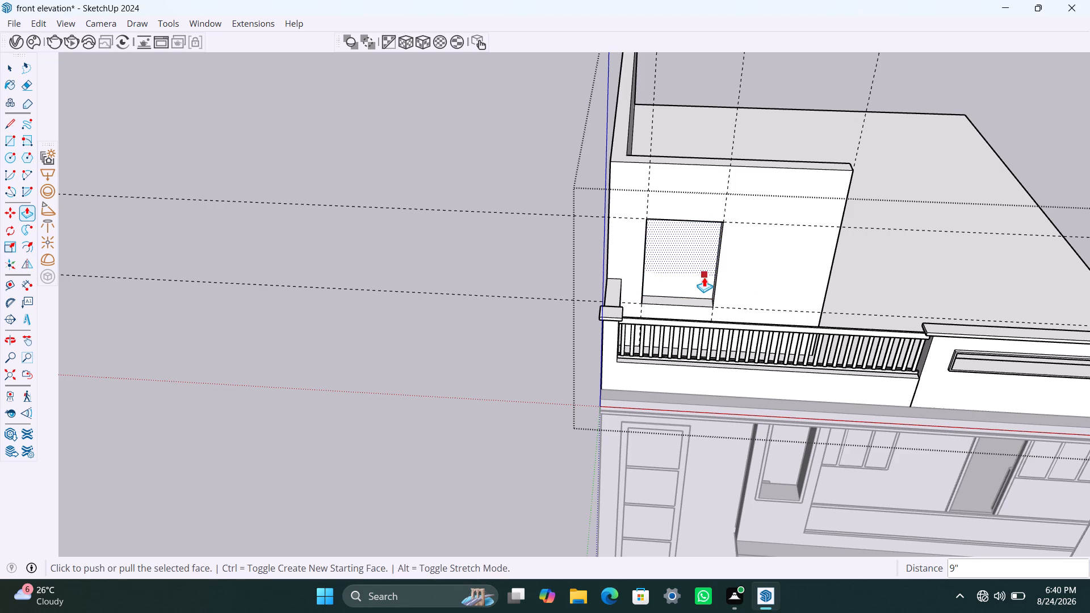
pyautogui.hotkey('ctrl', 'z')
# Push the window rectangle back into the front wall to form the opening.
pyautogui.click(669, 268)
pyautogui.click(677, 256)
pyautogui.press('space')
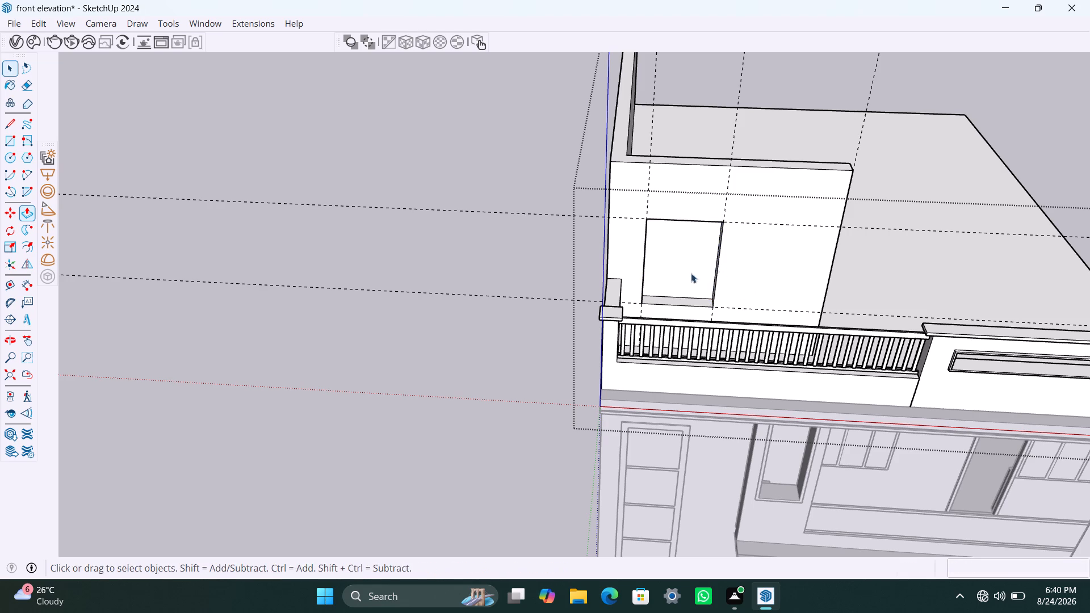
# Draw a 3' 9" by 5' 1 1/2" rectangle across the window opening and make it a group.
pyautogui.moveTo(696, 293); pyautogui.dragTo(689, 267, button='middle')
pyautogui.press('t')
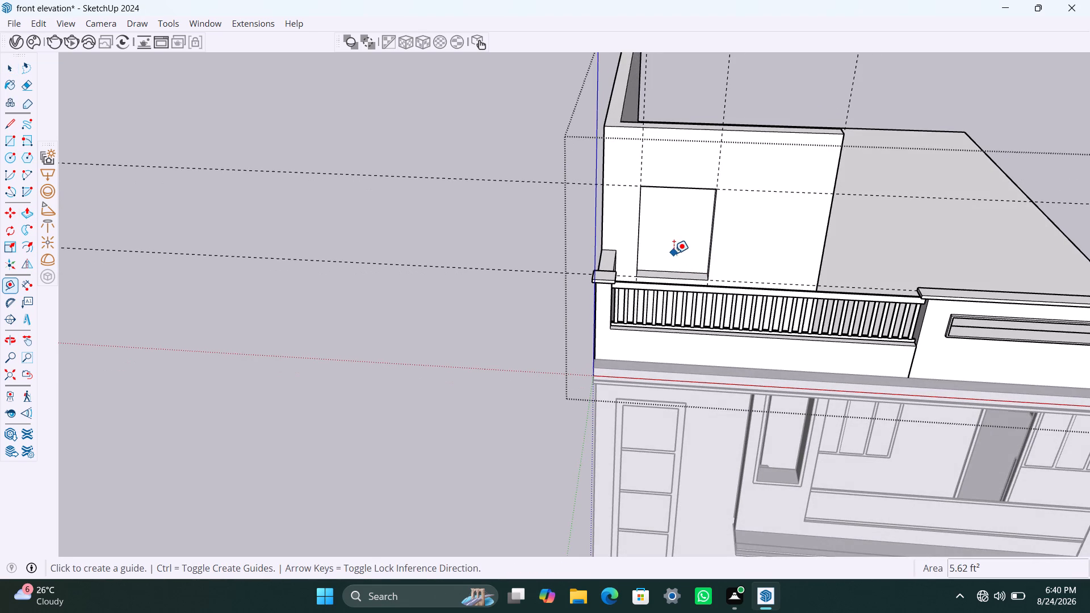
pyautogui.press('r')
pyautogui.click(638, 188)
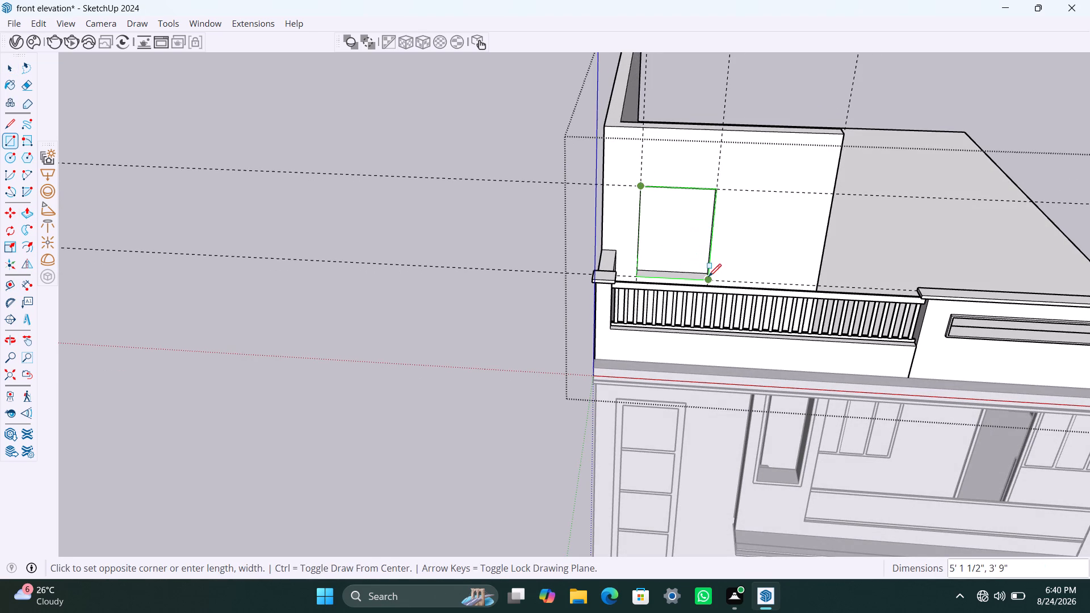
pyautogui.click(708, 277)
pyautogui.press('space')
pyautogui.doubleClick(693, 250)
pyautogui.rightClick(693, 250)
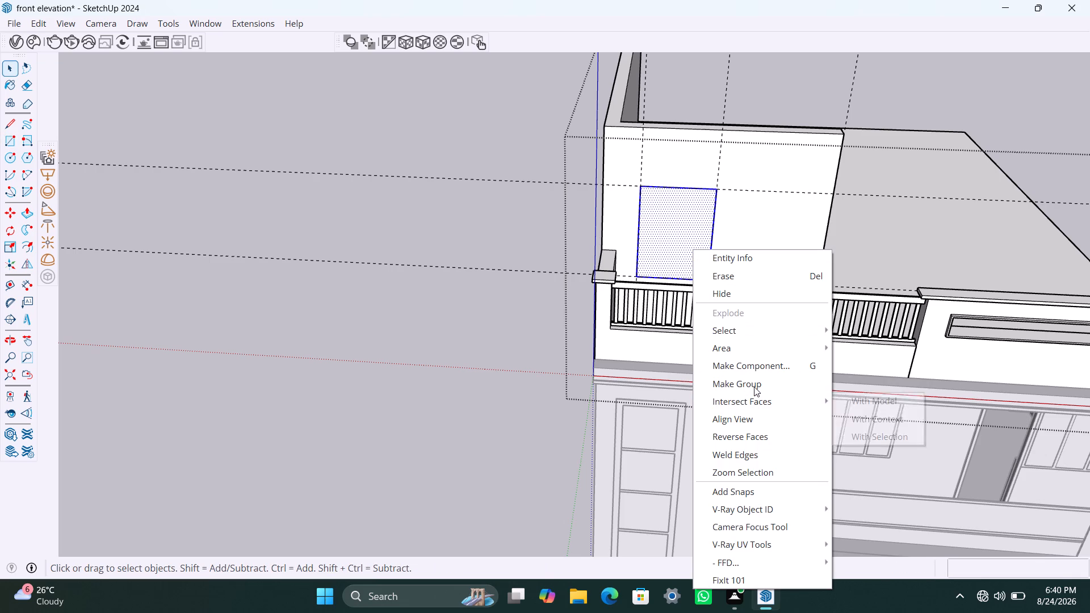
pyautogui.click(754, 387)
# Inside the new group, offset the rectangle 4.5" inward and delete the inner face, leaving a window frame outline.
pyautogui.tripleClick(677, 233)
pyautogui.press('f')
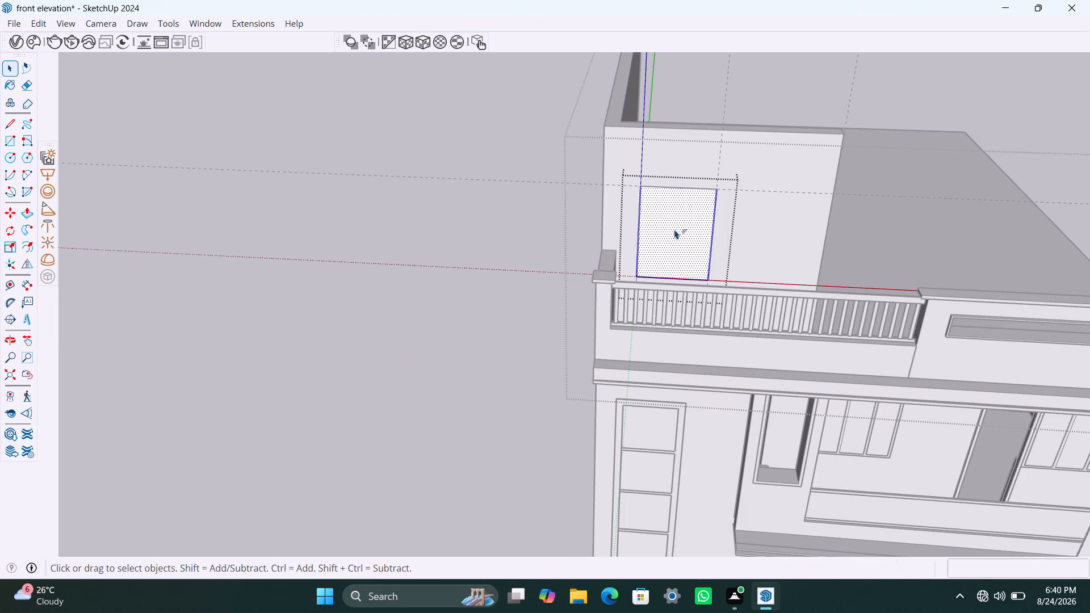
pyautogui.click(673, 228)
pyautogui.write('4.5"')
pyautogui.press('Return')
pyautogui.press('space')
pyautogui.click(664, 228)
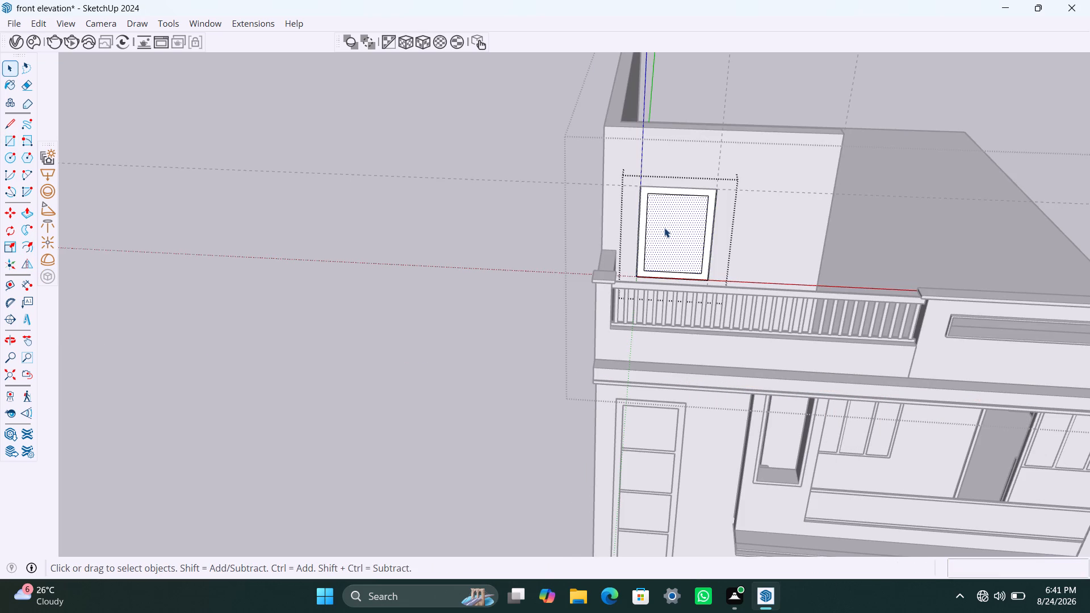
pyautogui.press('Delete')
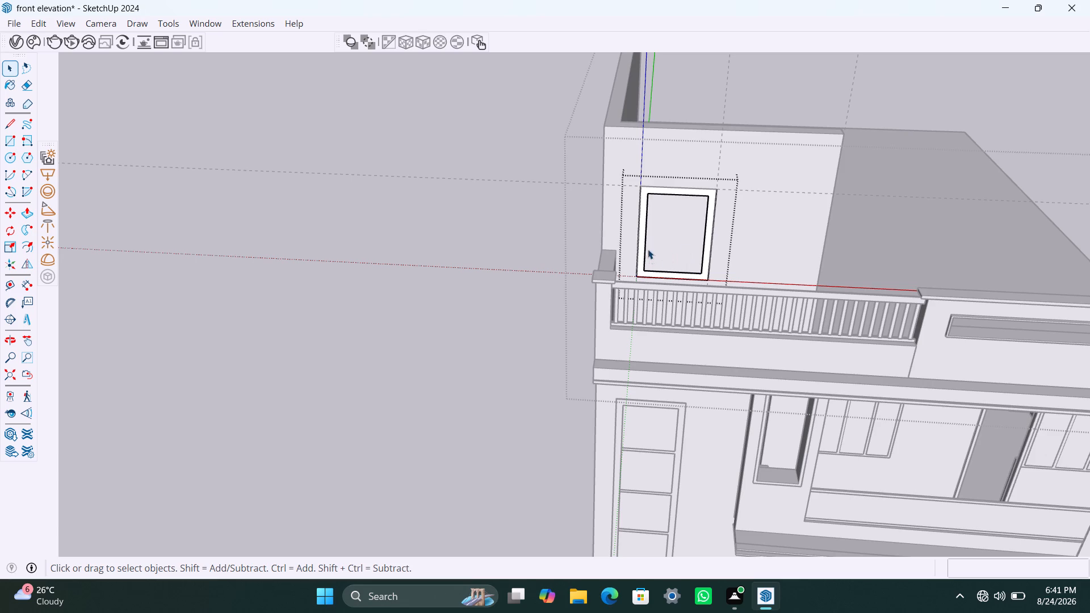
# Extrude the window frame 1.5" back into the opening, pull its front face 1.5" outward, and close the group.
pyautogui.click(642, 237)
pyautogui.press('p')
pyautogui.click(642, 237)
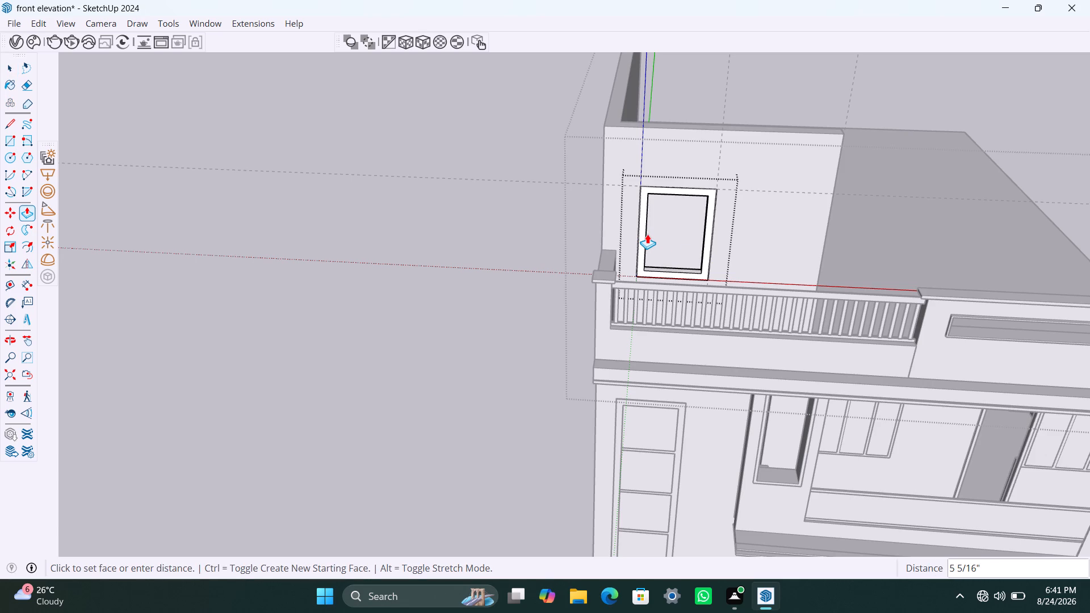
pyautogui.write('1.5"')
pyautogui.press('Return')
pyautogui.press('space')
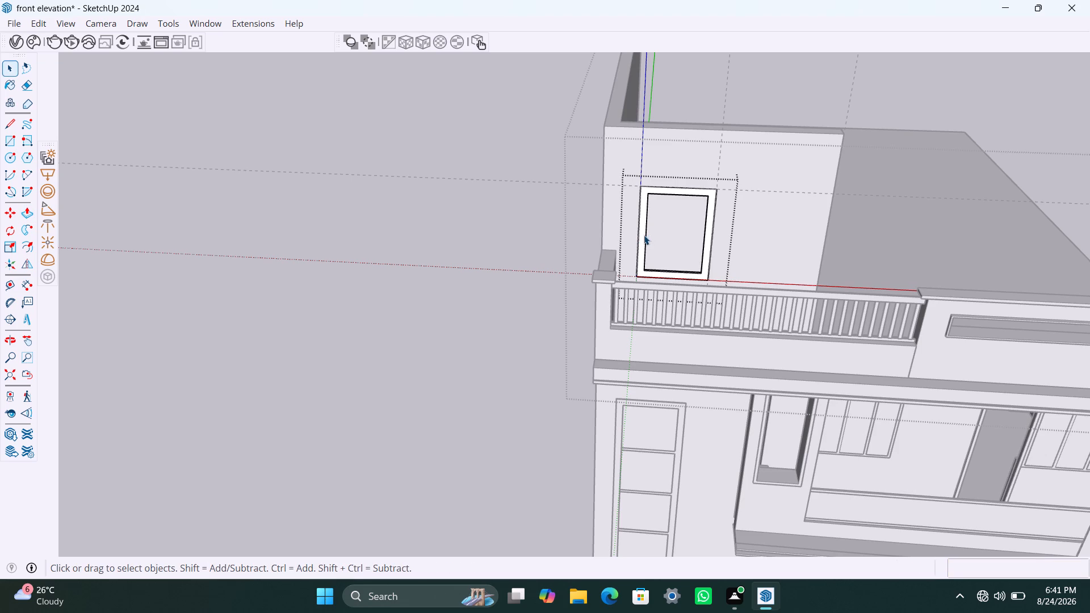
pyautogui.click(643, 236)
pyautogui.press('p')
pyautogui.click(643, 237)
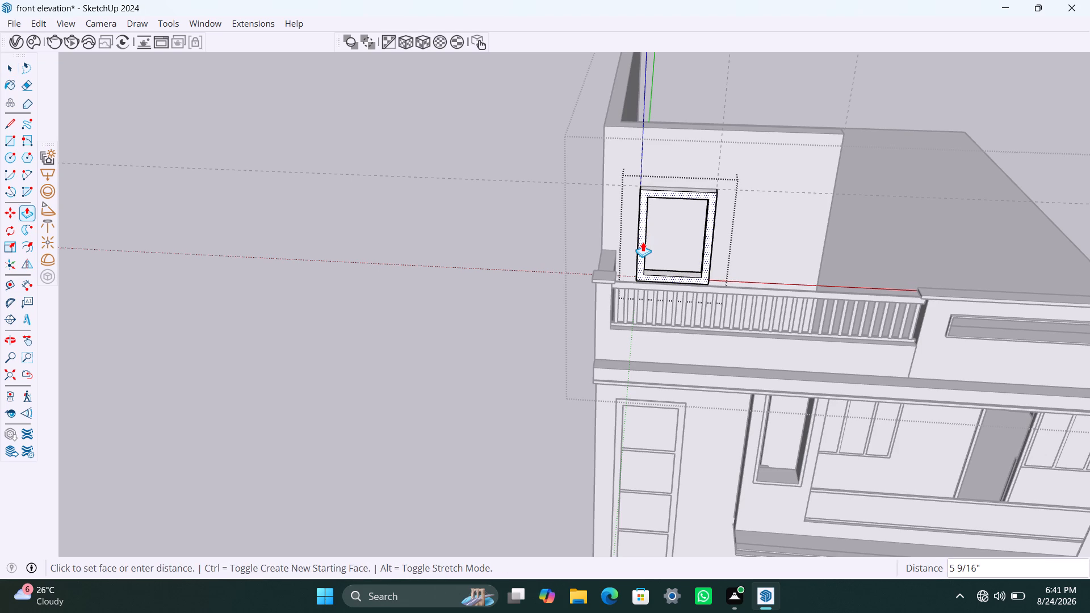
pyautogui.write('1.5"')
pyautogui.press('Return')
pyautogui.press('space')
pyautogui.click(378, 222)
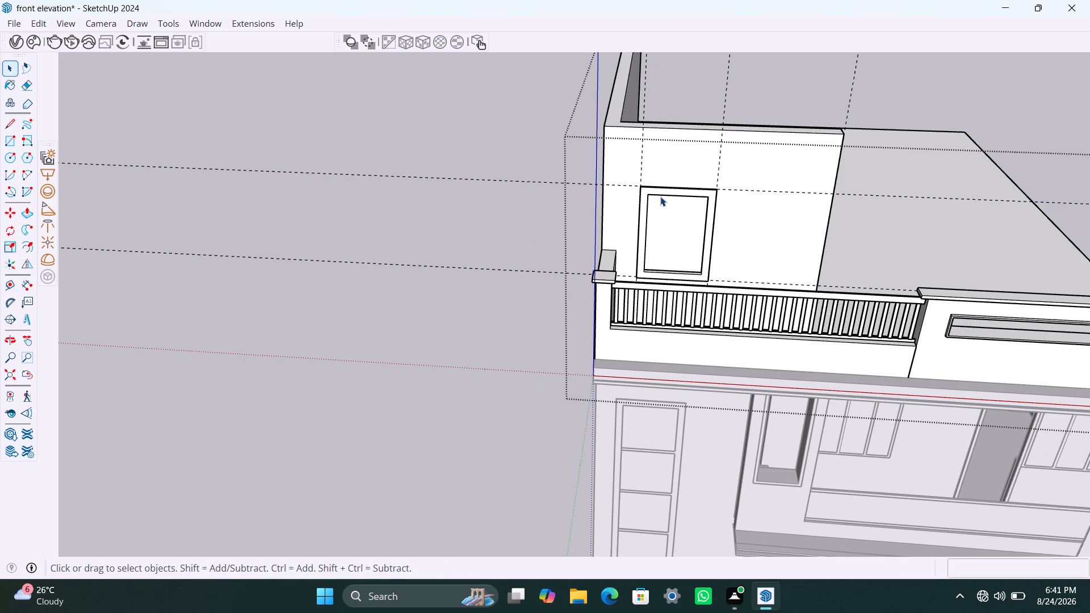
# Draw a full-height rectangle over the half of the frame's inner opening nearest the building corner and make it a group.
pyautogui.press('r')
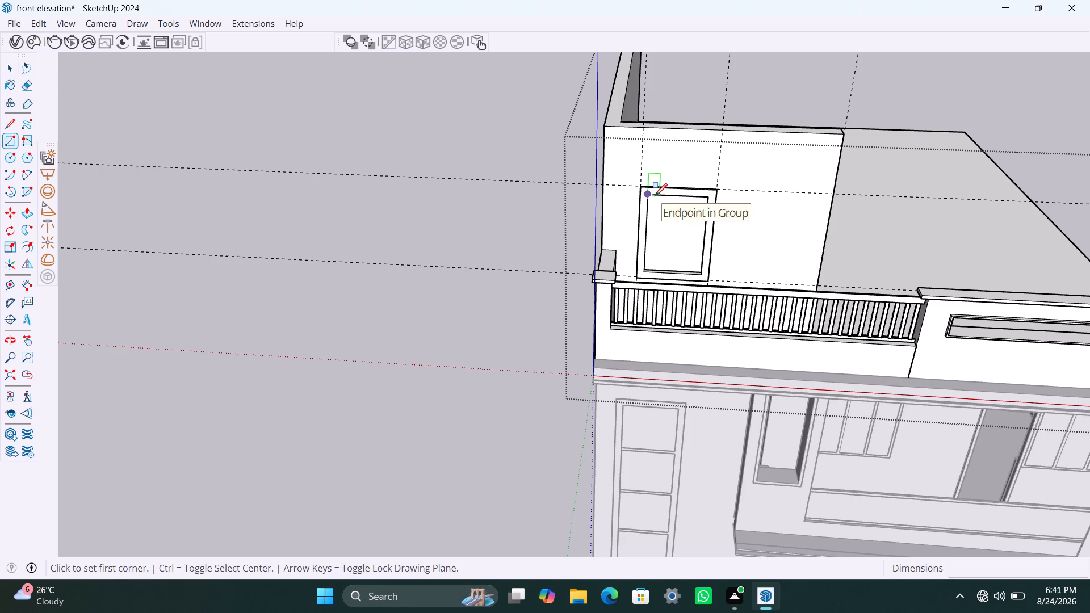
pyautogui.click(654, 196)
pyautogui.click(676, 272)
pyautogui.press('space')
pyautogui.doubleClick(670, 256)
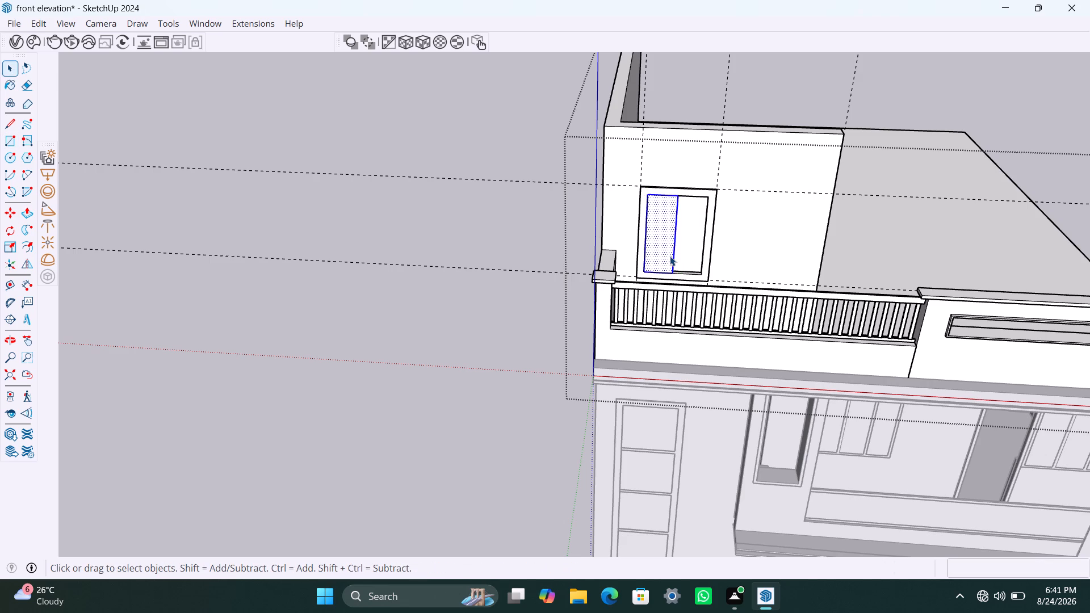
pyautogui.rightClick(670, 256)
pyautogui.click(722, 392)
# Extrude the half-width pane face 8 mm inside its group and close the group.
pyautogui.click(672, 233)
pyautogui.tripleClick(668, 233)
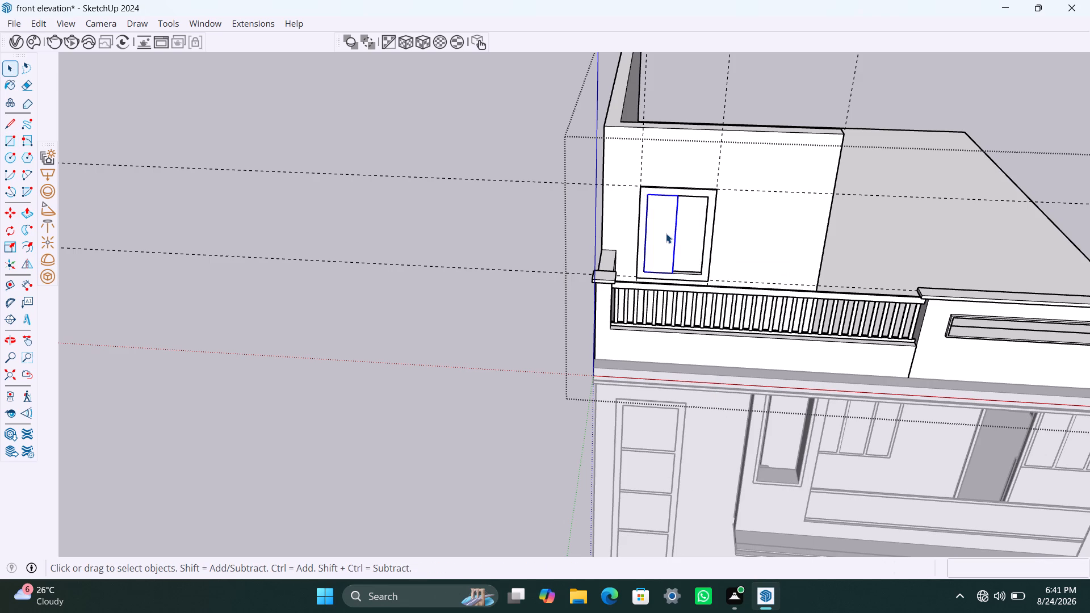
pyautogui.click(666, 233)
pyautogui.press('p')
pyautogui.click(666, 233)
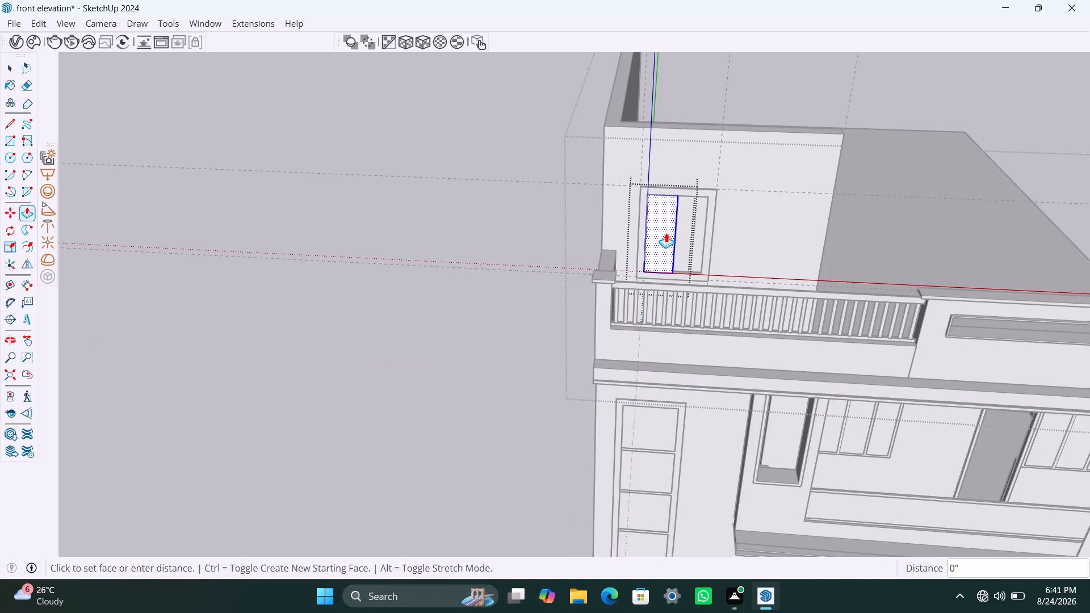
pyautogui.write('18')
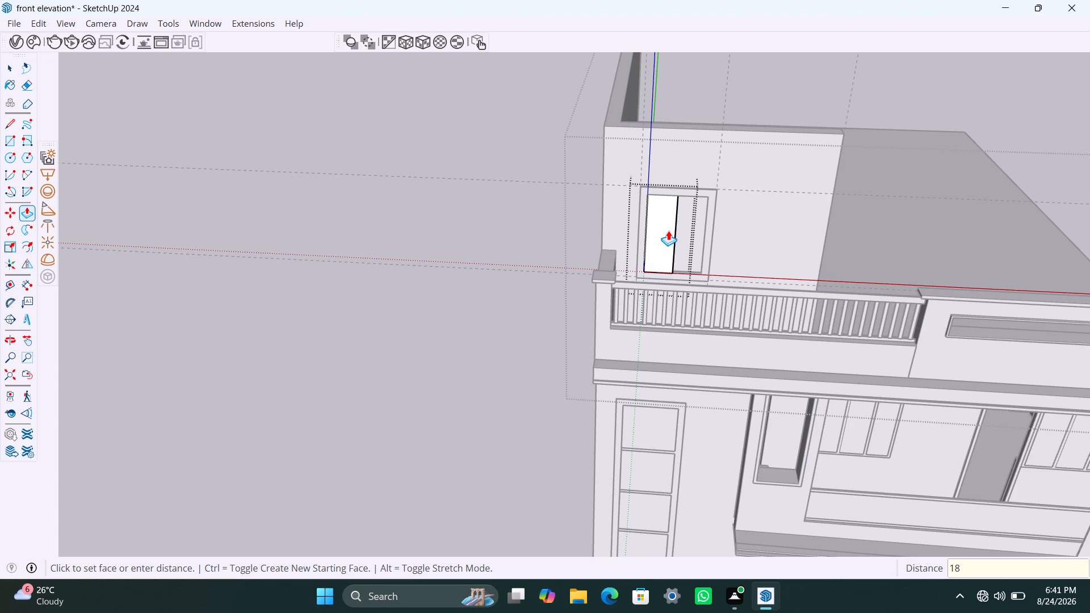
pyautogui.press('BackSpace')
pyautogui.press('BackSpace')
pyautogui.write('8mm')
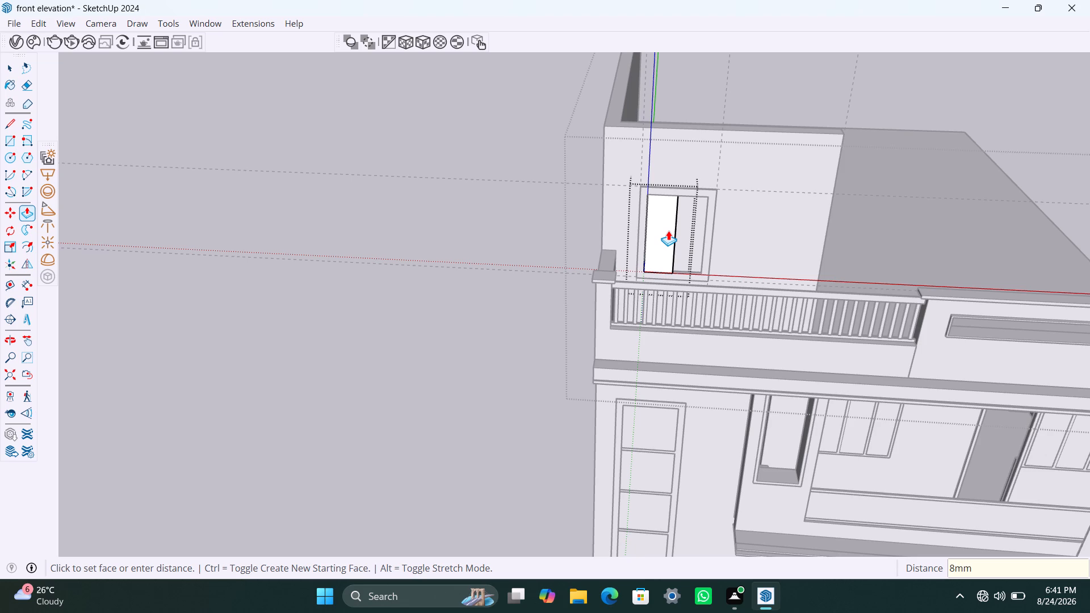
pyautogui.press('Return')
pyautogui.press('space')
pyautogui.click(442, 216)
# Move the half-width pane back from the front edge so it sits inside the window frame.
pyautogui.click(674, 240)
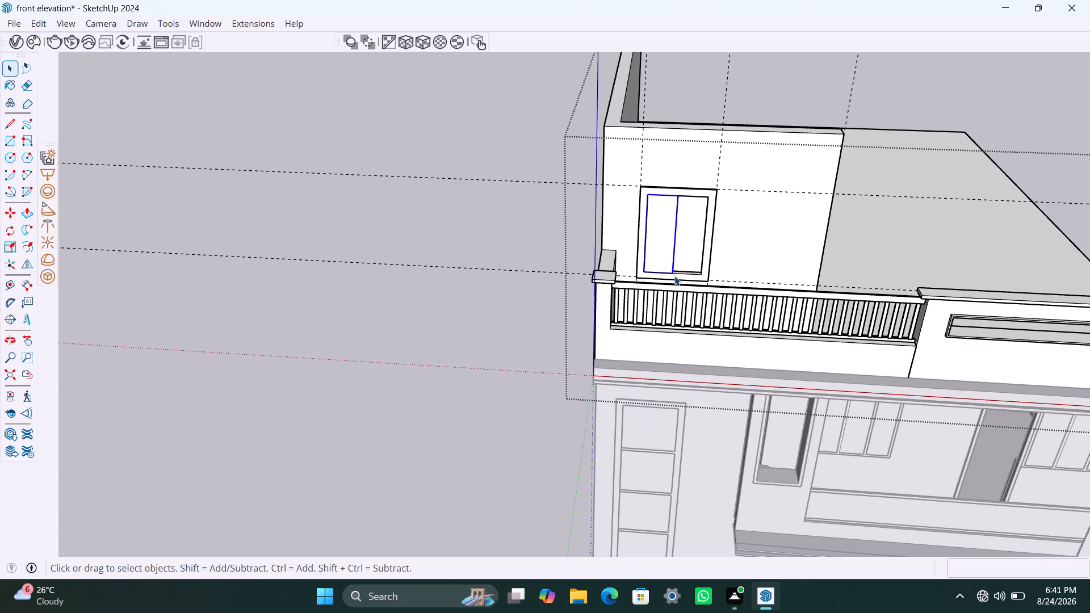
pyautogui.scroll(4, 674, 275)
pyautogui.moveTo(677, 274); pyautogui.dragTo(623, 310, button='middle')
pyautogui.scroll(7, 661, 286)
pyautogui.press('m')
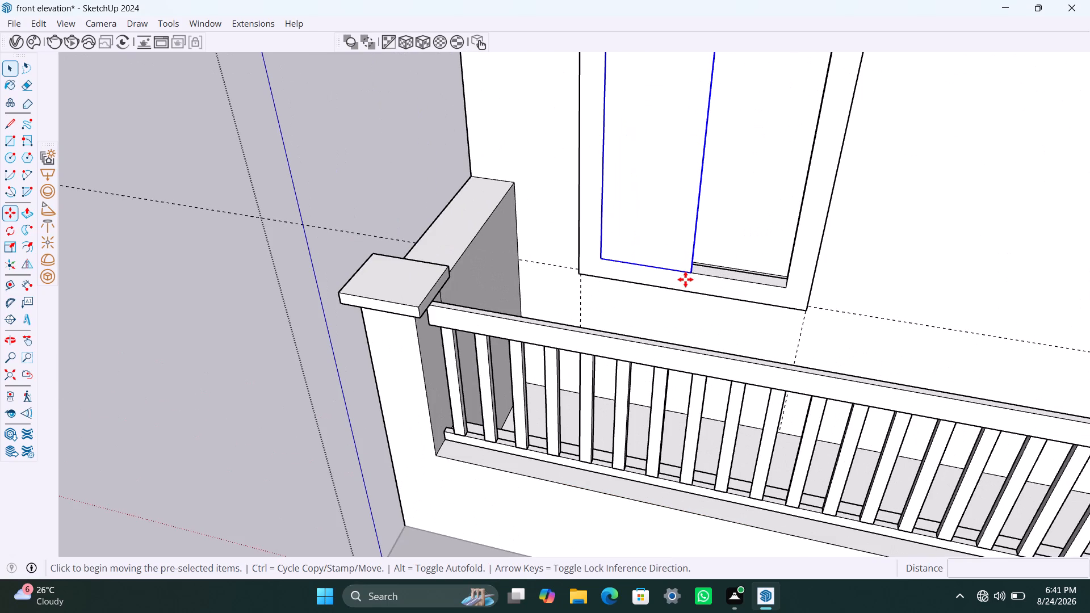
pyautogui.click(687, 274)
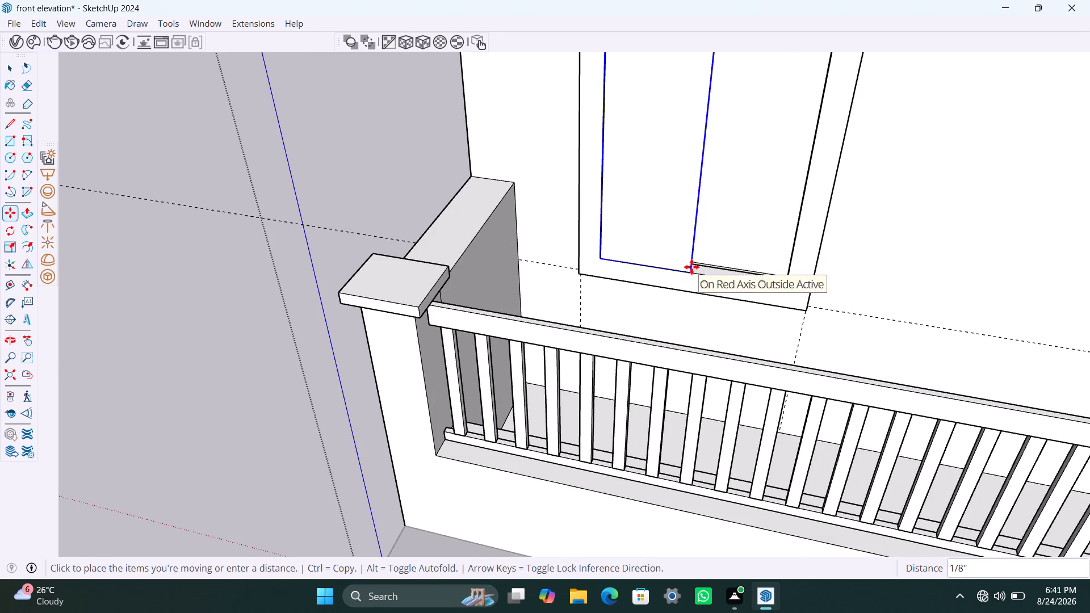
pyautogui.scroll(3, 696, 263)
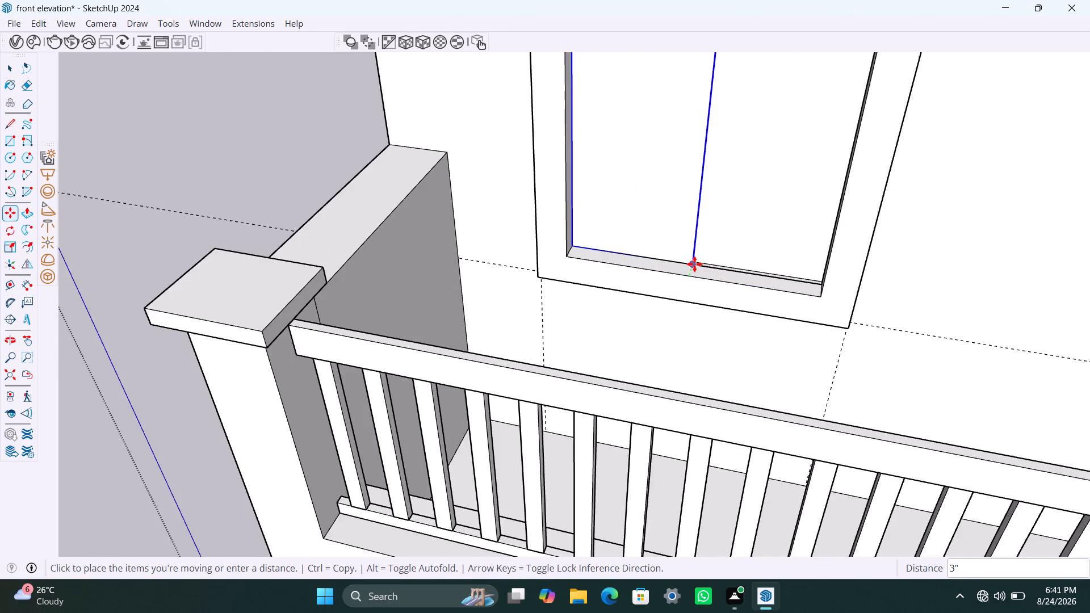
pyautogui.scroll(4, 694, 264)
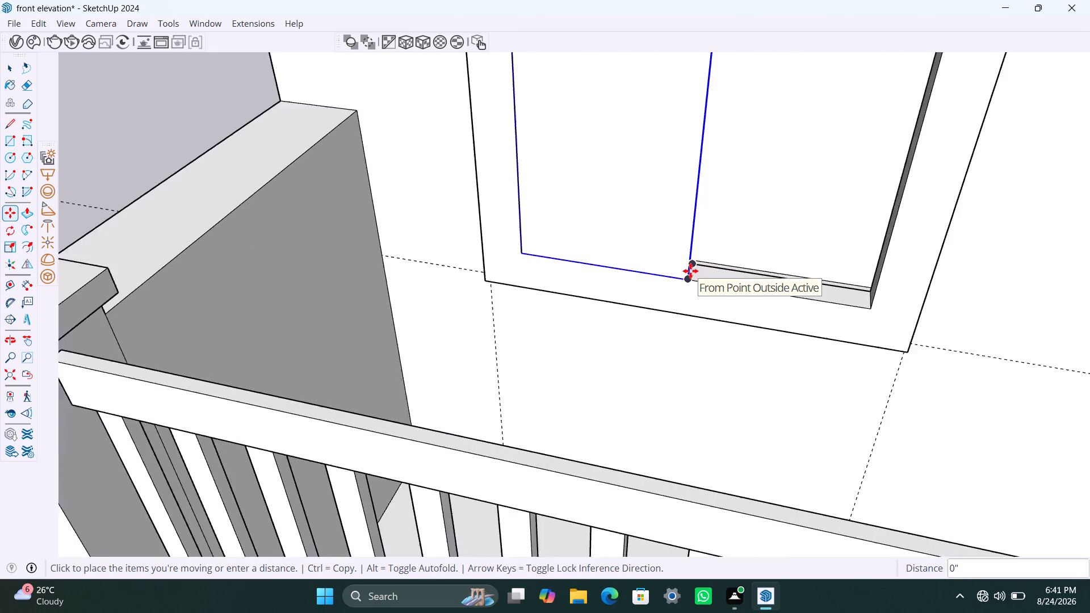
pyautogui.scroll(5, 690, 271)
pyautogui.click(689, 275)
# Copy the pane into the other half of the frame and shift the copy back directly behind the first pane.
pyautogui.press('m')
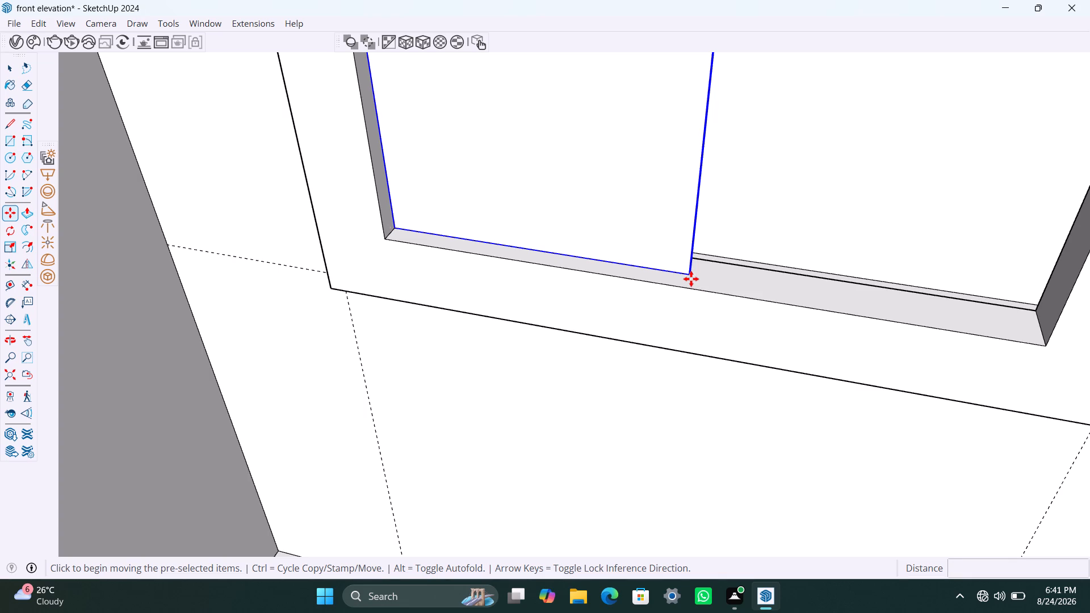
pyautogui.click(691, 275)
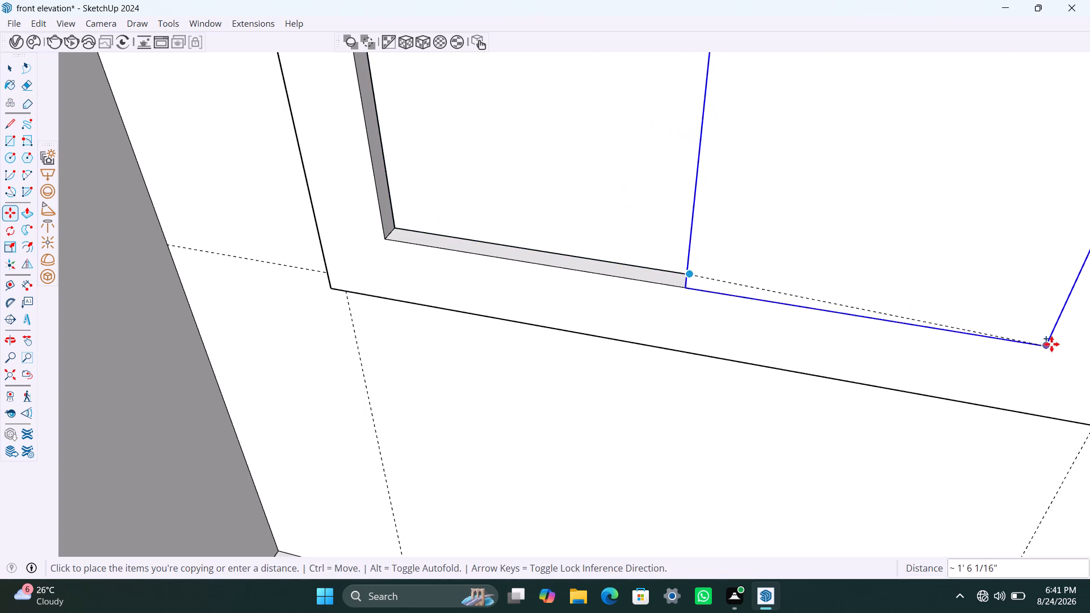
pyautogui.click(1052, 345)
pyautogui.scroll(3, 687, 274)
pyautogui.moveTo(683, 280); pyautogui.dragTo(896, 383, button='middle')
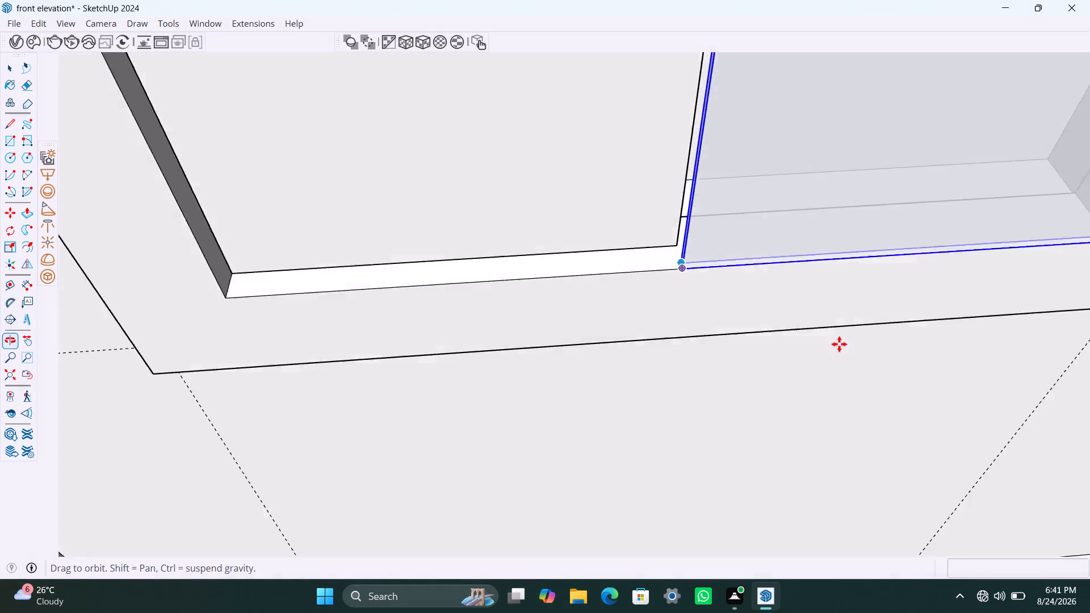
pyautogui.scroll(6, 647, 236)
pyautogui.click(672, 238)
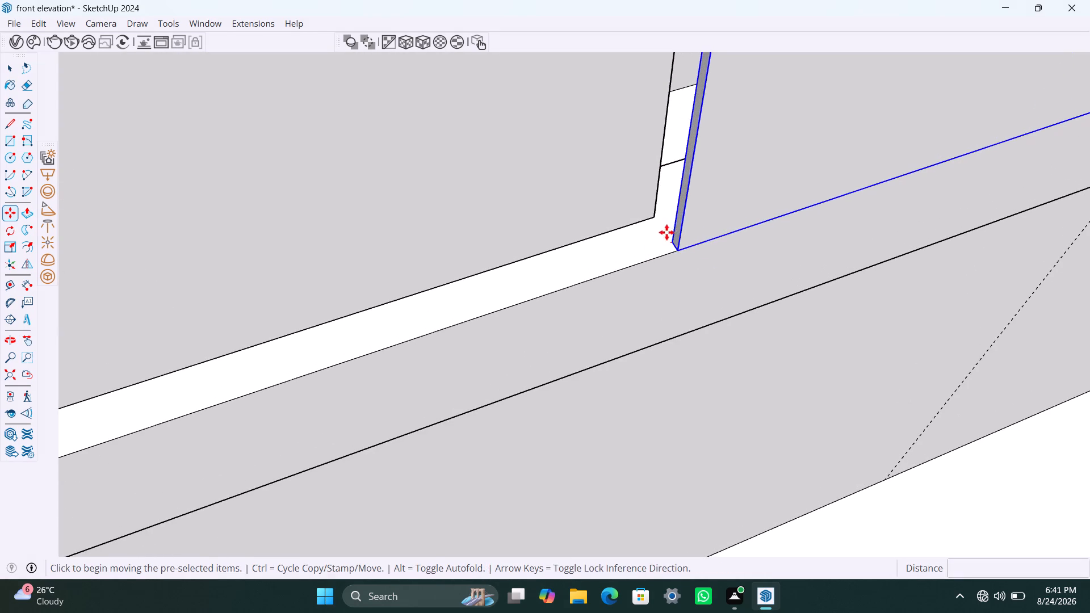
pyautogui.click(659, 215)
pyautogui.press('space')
# Close the wall group and examine the two-pane window from the front together with the whole elevation.
pyautogui.scroll(-2, 655, 230)
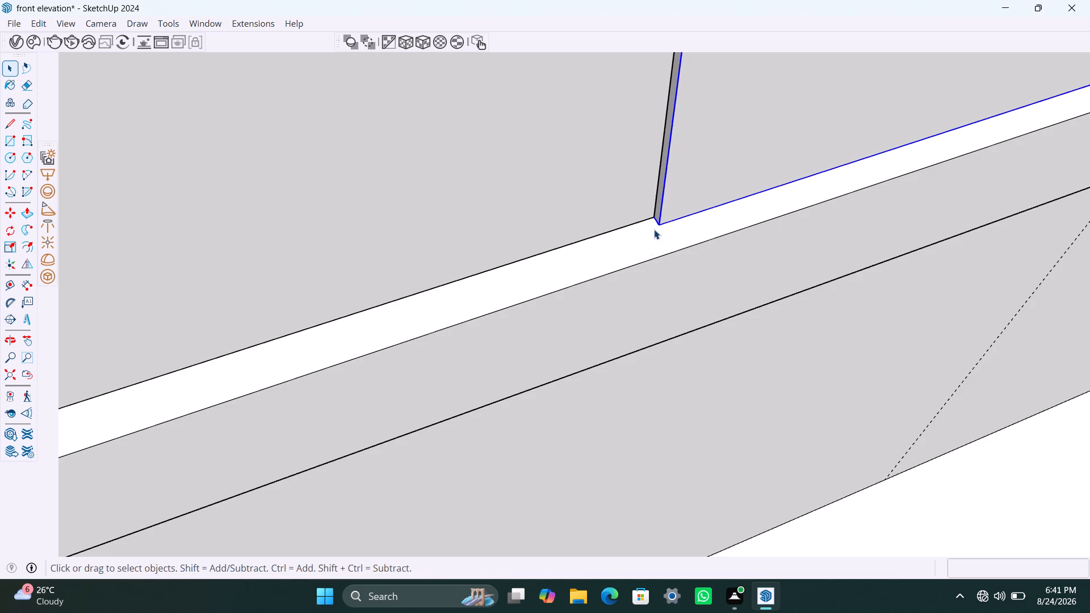
pyautogui.scroll(-20, 654, 229)
pyautogui.scroll(-14, 654, 229)
pyautogui.moveTo(674, 208); pyautogui.dragTo(602, 181, button='middle')
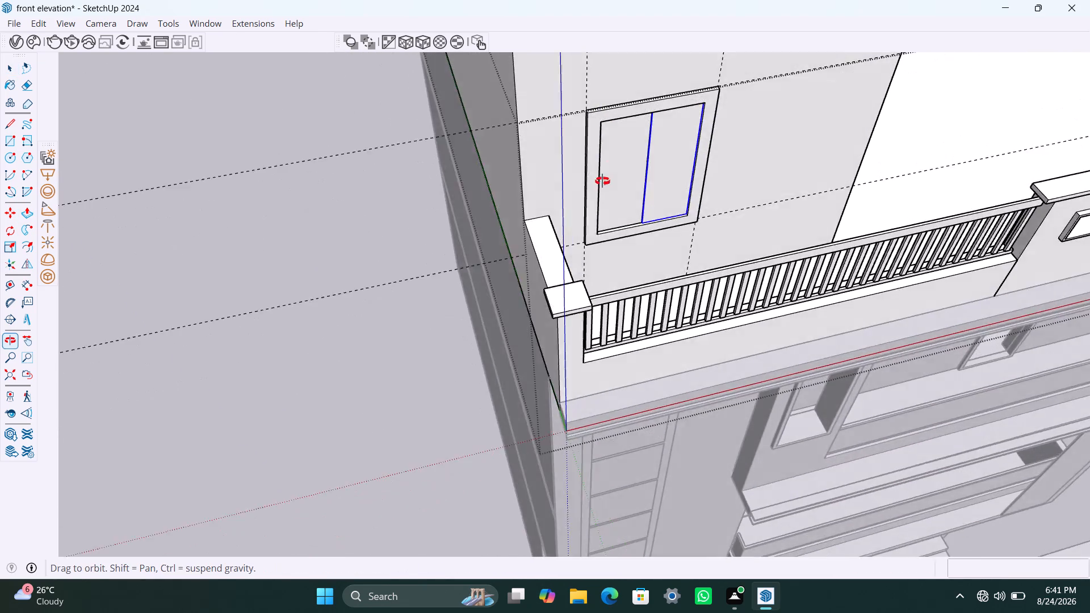
pyautogui.moveTo(602, 181); pyautogui.dragTo(559, 175, button='middle')
pyautogui.press('space')
pyautogui.click(410, 183)
pyautogui.scroll(-5, 702, 232)
pyautogui.moveTo(757, 221); pyautogui.dragTo(705, 133, button='middle')
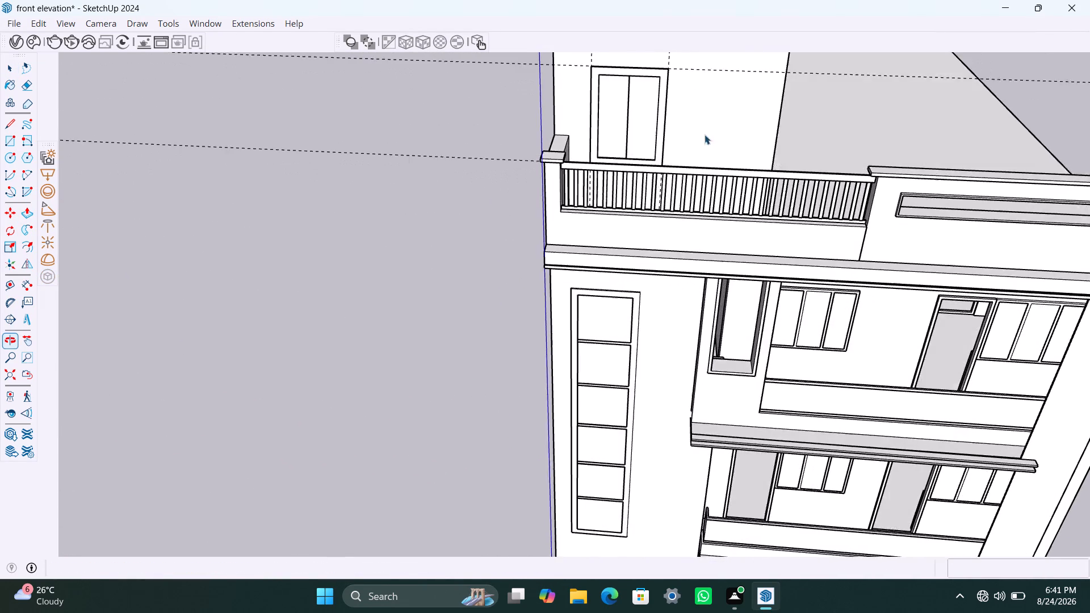
pyautogui.scroll(-5, 684, 203)
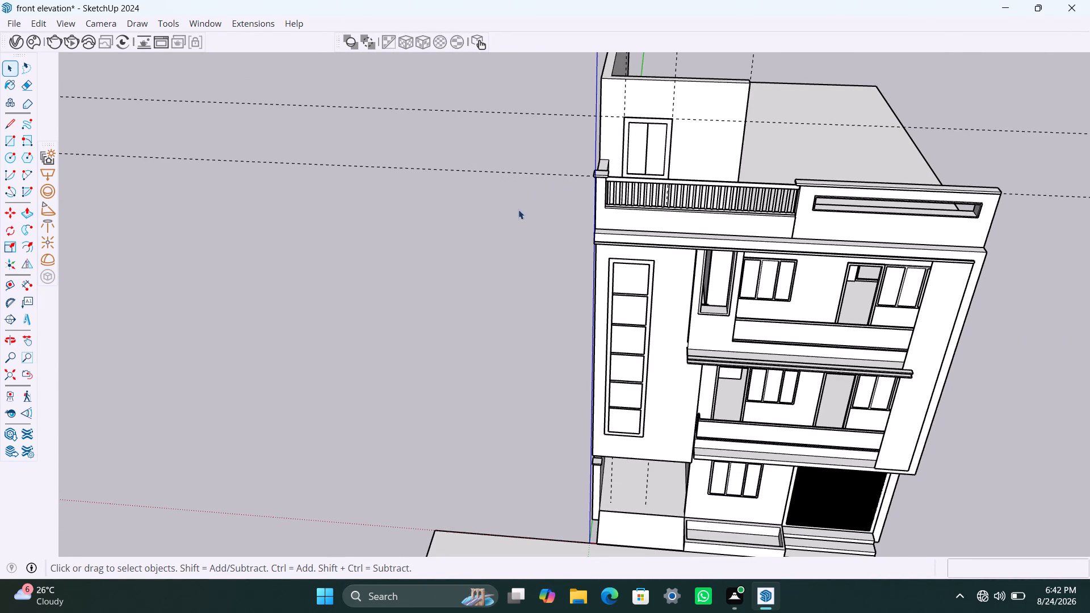
pyautogui.click(472, 214)
pyautogui.scroll(-4, 580, 207)
pyautogui.moveTo(540, 217); pyautogui.dragTo(543, 163, button='middle')
pyautogui.scroll(-3, 624, 177)
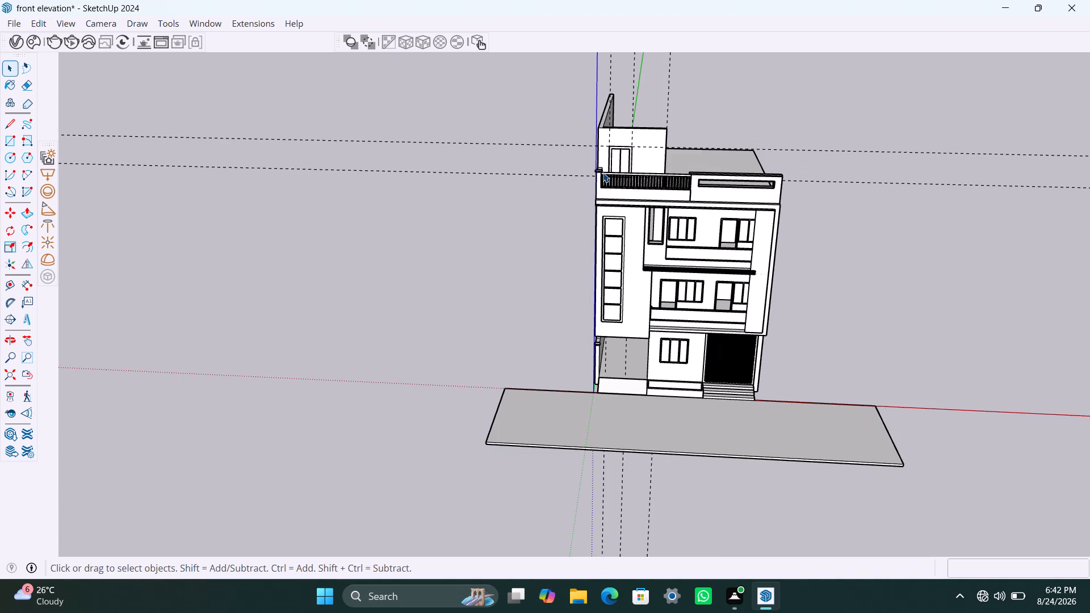
pyautogui.moveTo(603, 173); pyautogui.dragTo(590, 225, button='middle')
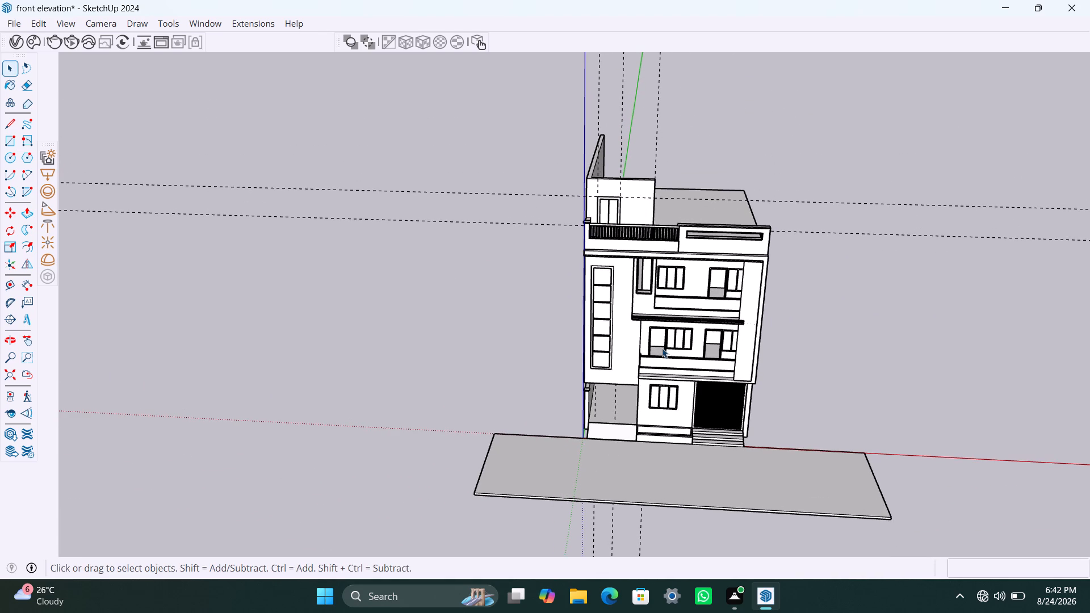
pyautogui.press('space')
pyautogui.scroll(8, 642, 253)
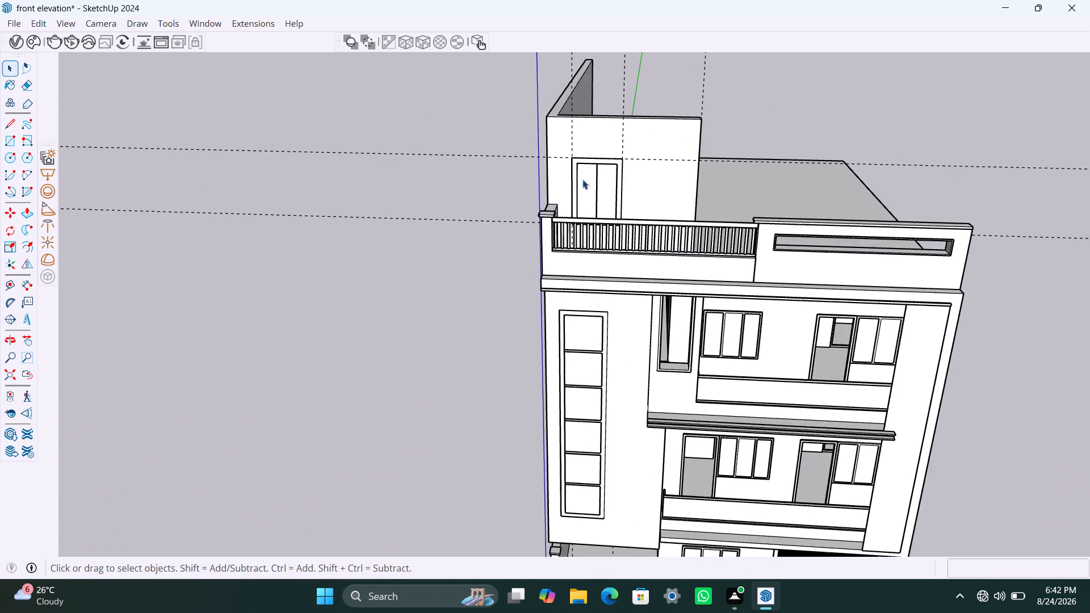
pyautogui.scroll(5, 596, 175)
pyautogui.moveTo(604, 181); pyautogui.dragTo(608, 224, button='middle')
pyautogui.scroll(3, 605, 252)
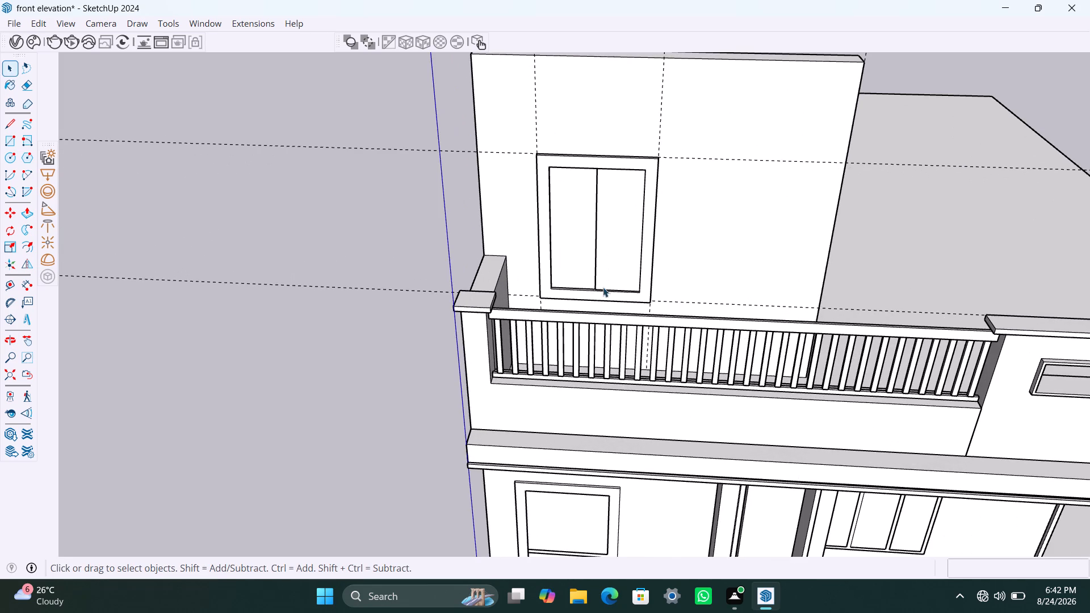
pyautogui.scroll(-3, 592, 267)
pyautogui.scroll(-10, 611, 211)
# Examine the window opening from the rooftop side of the new front wall.
pyautogui.moveTo(740, 214); pyautogui.dragTo(463, 175, button='middle')
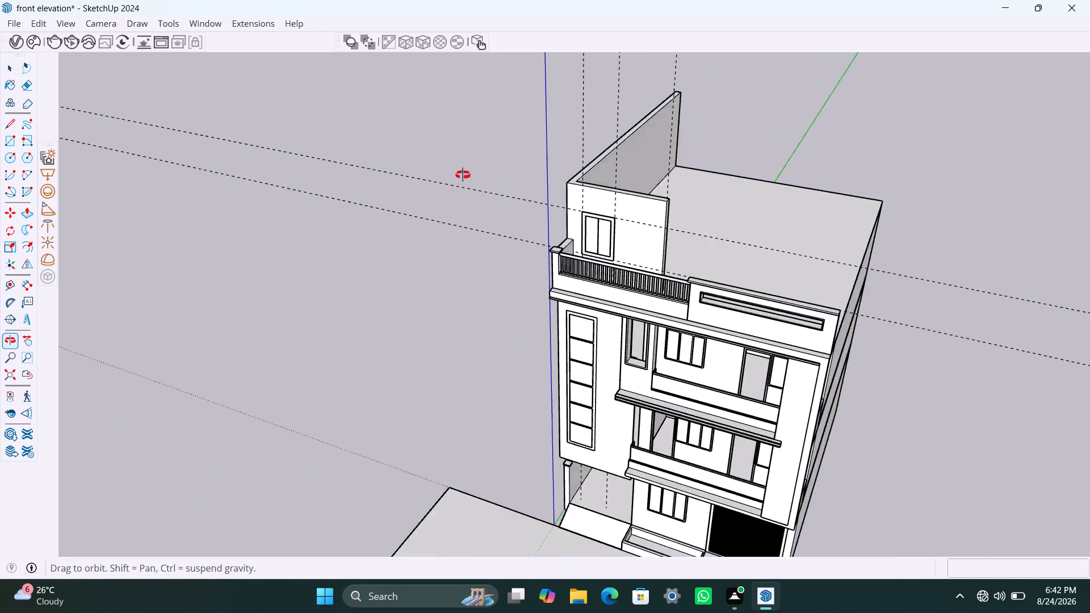
pyautogui.moveTo(463, 175); pyautogui.dragTo(352, 158, button='middle')
pyautogui.scroll(3, 626, 236)
pyautogui.moveTo(596, 280); pyautogui.dragTo(498, 298, button='middle')
pyautogui.scroll(-5, 521, 296)
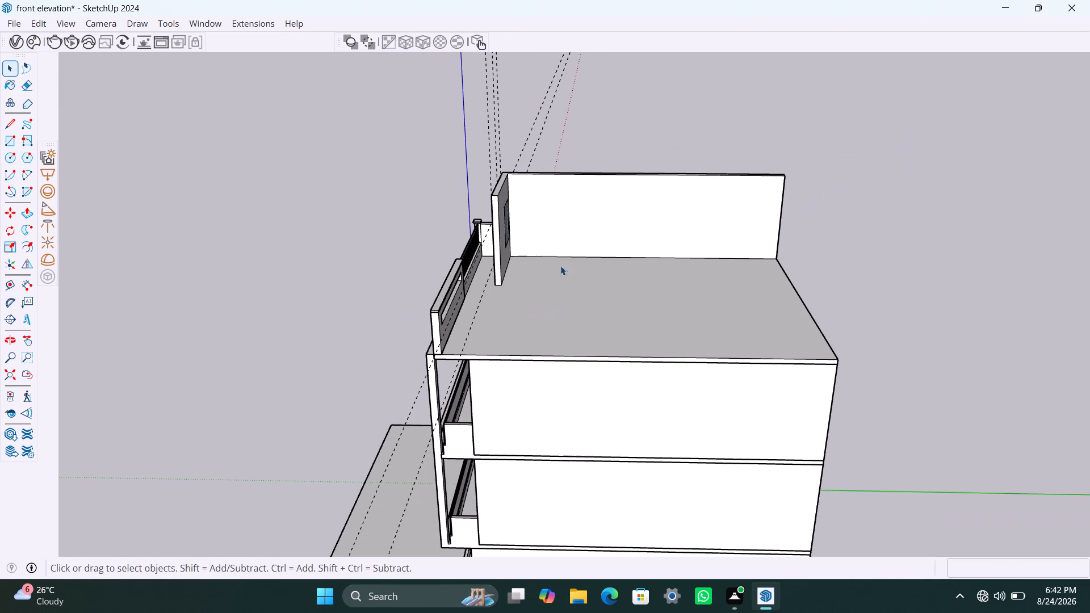
pyautogui.scroll(4, 505, 254)
pyautogui.moveTo(458, 289); pyautogui.dragTo(371, 345, button='middle')
pyautogui.scroll(2, 500, 220)
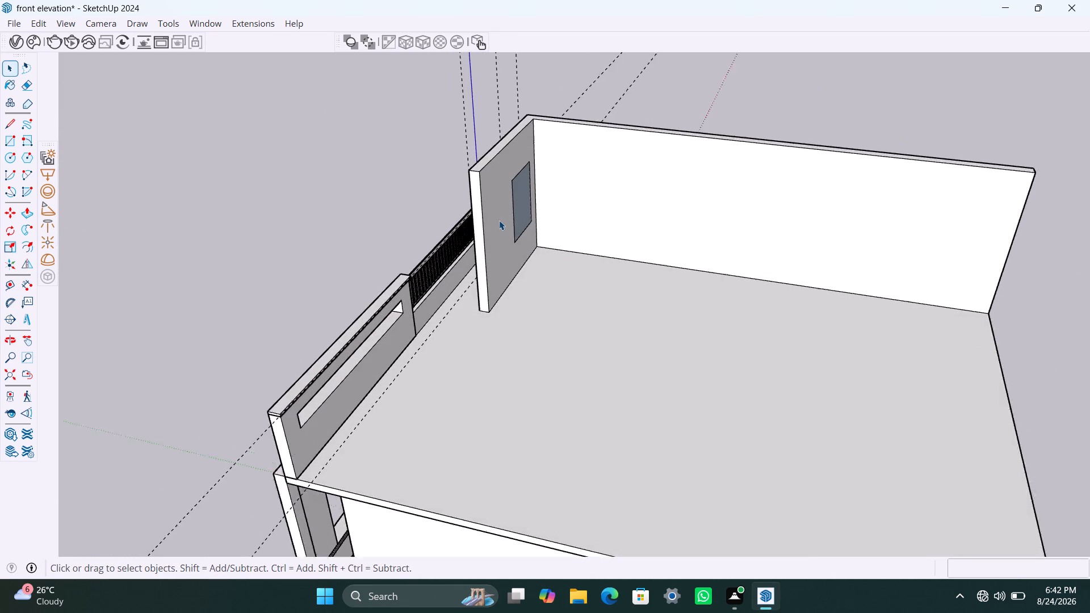
pyautogui.scroll(2, 499, 220)
pyautogui.moveTo(521, 228); pyautogui.dragTo(426, 314, button='middle')
pyautogui.scroll(5, 508, 262)
pyautogui.moveTo(486, 255); pyautogui.dragTo(979, 275, button='middle')
pyautogui.moveTo(743, 217); pyautogui.dragTo(875, 229, button='middle')
# Undo the pane copy, moves, extrusion and drawing back to the empty window frame.
pyautogui.hotkey('ctrl', 'z')
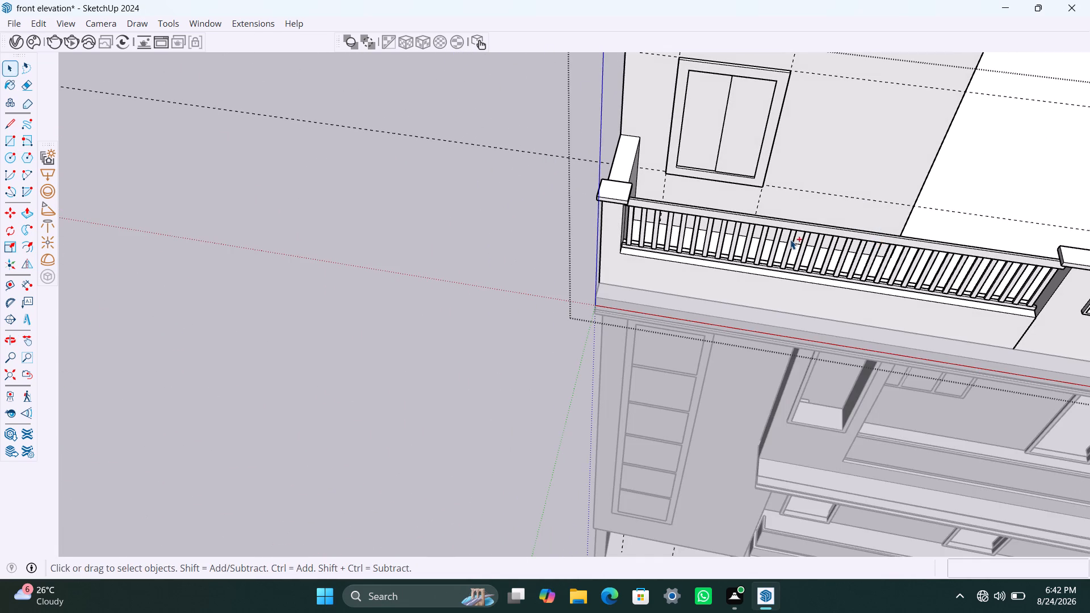
pyautogui.hotkey('ctrl', 'z')
pyautogui.hotkey('ctrl', 'z')
pyautogui.hotkey('ctrl', 'z')
pyautogui.hotkey('ctrl', 'z')
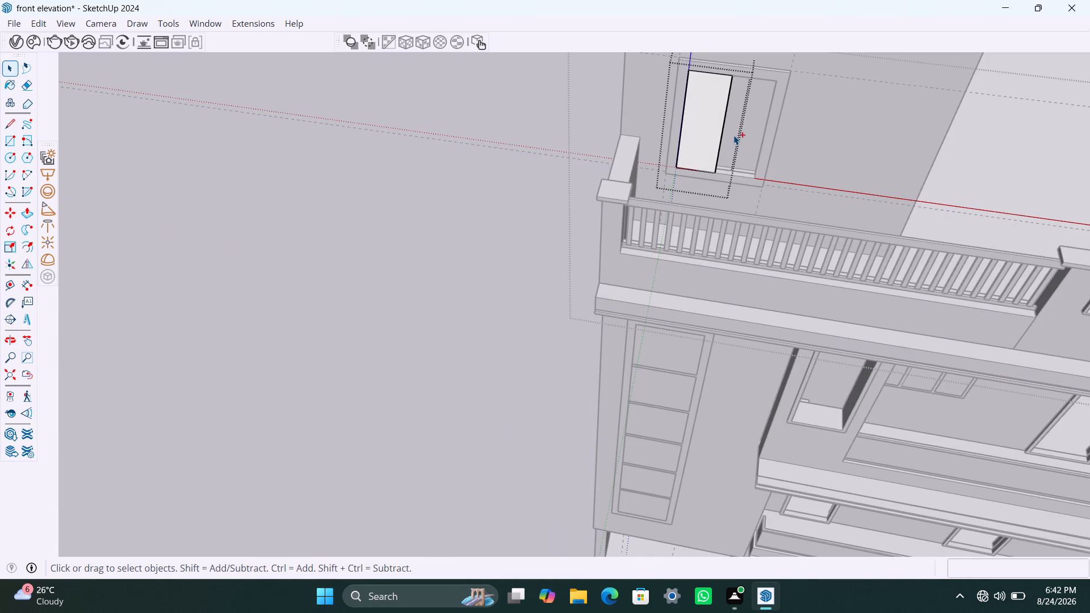
pyautogui.hotkey('ctrl', 'z')
pyautogui.hotkey('ctrl', 'z')
pyautogui.hotkey('ctrl', 'z')
pyautogui.hotkey('ctrl', 'z')
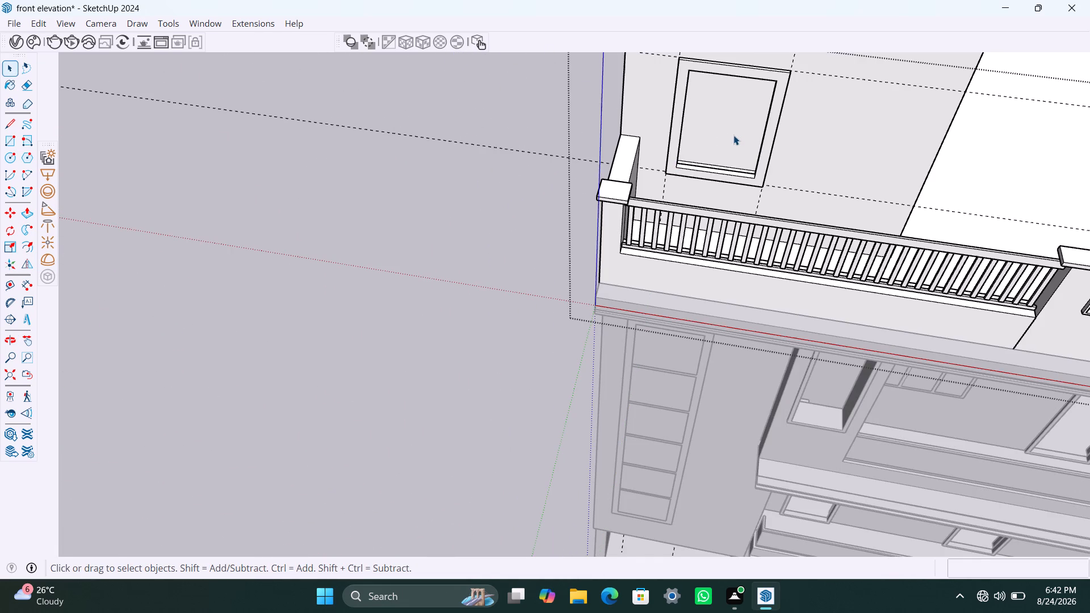
pyautogui.hotkey('ctrl', 'z')
pyautogui.hotkey('ctrl', 'z')
pyautogui.click(530, 167)
# Undo the window frame's extrusions back to its flat offset rectangle and delete the inner face.
pyautogui.scroll(-4, 815, 114)
pyautogui.moveTo(900, 104); pyautogui.dragTo(405, 205, button='middle')
pyautogui.scroll(5, 493, 308)
pyautogui.moveTo(459, 317); pyautogui.dragTo(1003, 304, button='middle')
pyautogui.hotkey('ctrl', 'z')
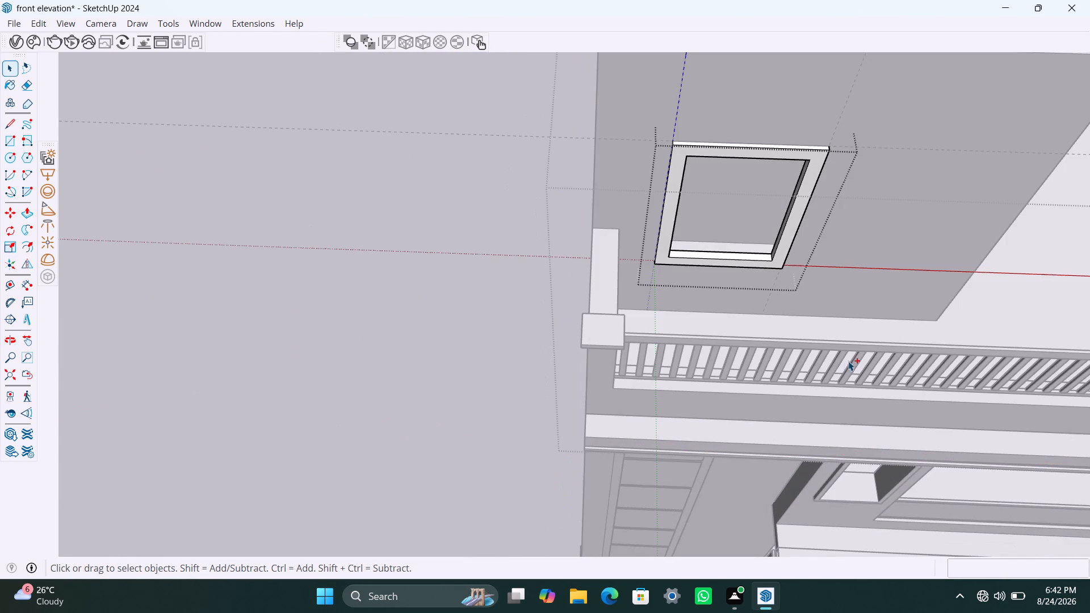
pyautogui.hotkey('ctrl', 'z')
pyautogui.hotkey('ctrl', 'z')
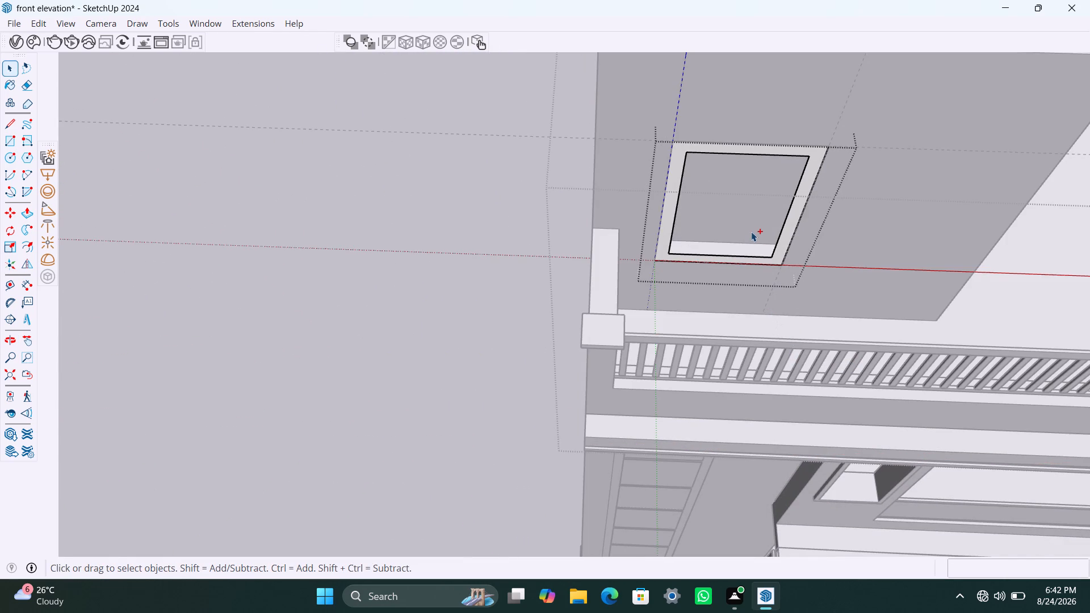
pyautogui.hotkey('ctrl', 'z')
pyautogui.click(747, 214)
pyautogui.press('Delete')
# Close the frame group and delete the leftover face covering the window opening on the rooftop side of the front wall.
pyautogui.scroll(-2, 722, 260)
pyautogui.moveTo(719, 251); pyautogui.dragTo(638, 77, button='middle')
pyautogui.scroll(-1, 932, 143)
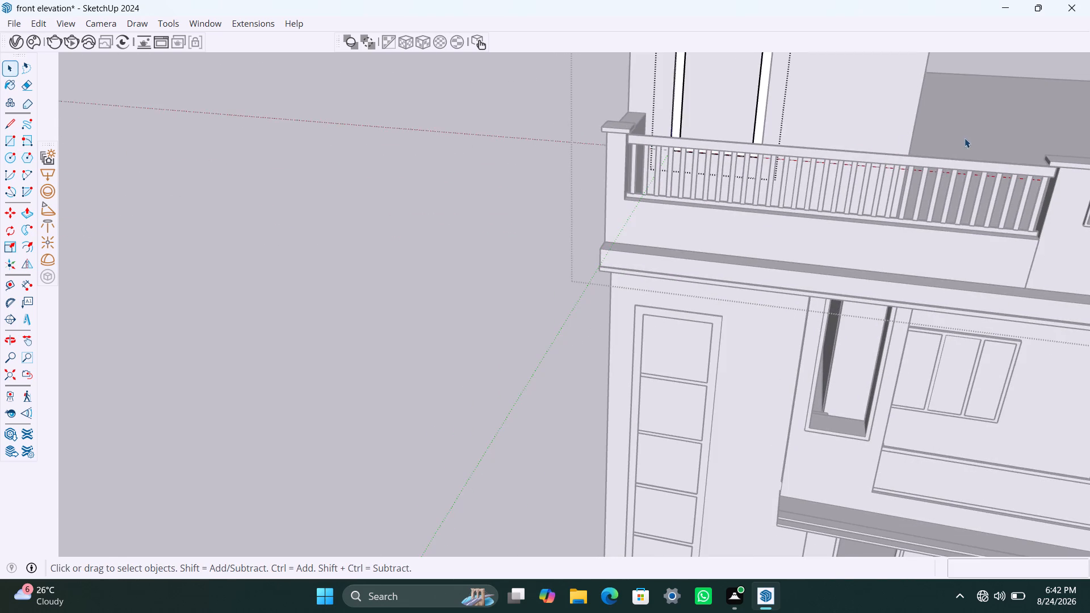
pyautogui.click(965, 137)
pyautogui.scroll(-3, 863, 160)
pyautogui.moveTo(984, 81); pyautogui.dragTo(494, 282, button='middle')
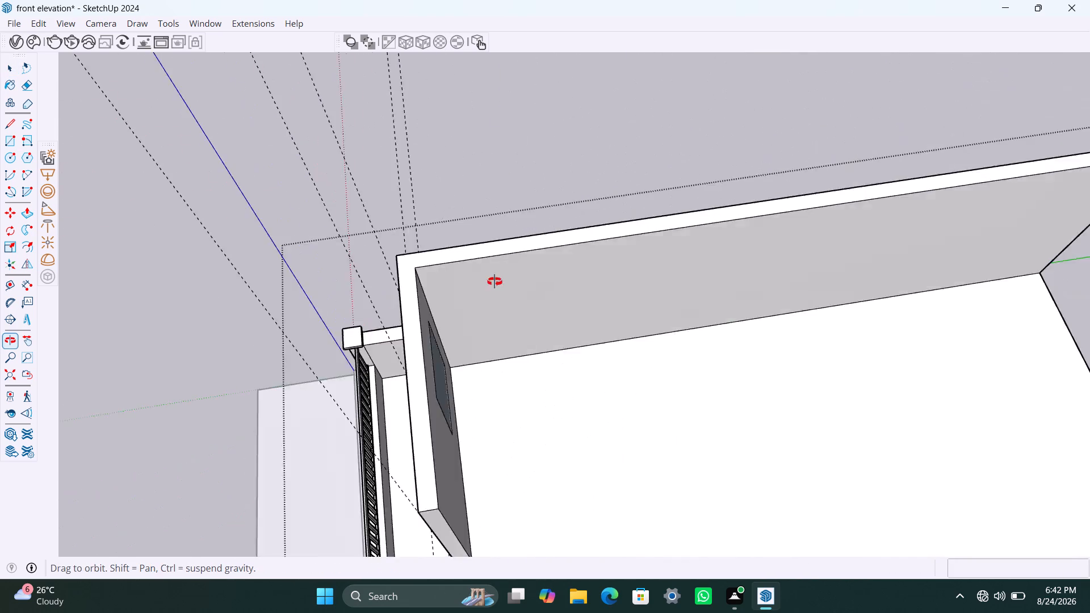
pyautogui.moveTo(494, 282); pyautogui.dragTo(392, 261, button='middle')
pyautogui.click(318, 219)
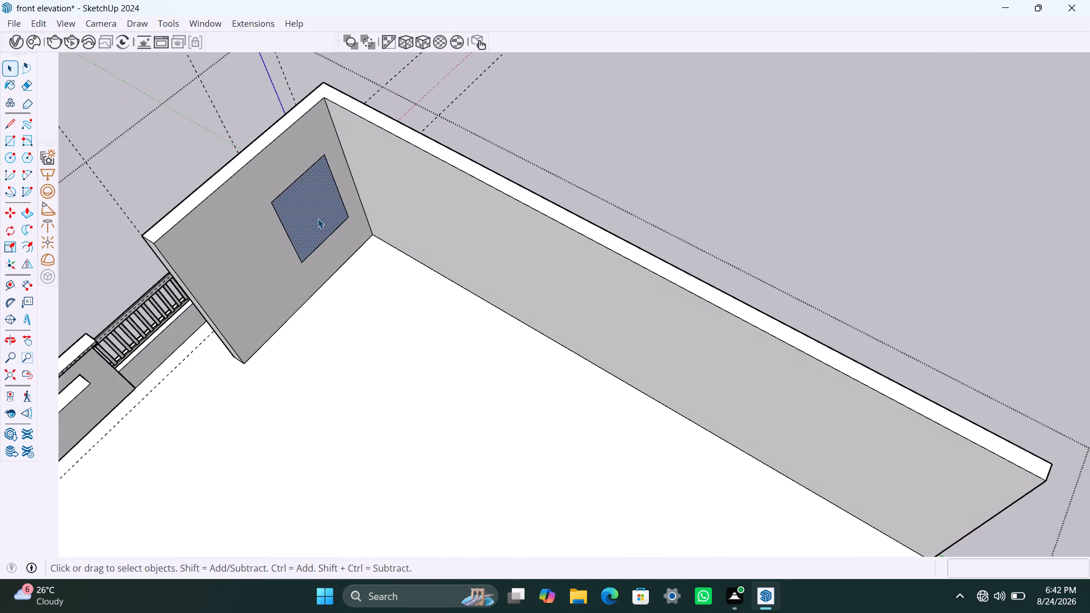
pyautogui.press('Delete')
# Open the rooftop window's frame group from the front and extrude the frame's face outward by 1".
pyautogui.scroll(-4, 330, 244)
pyautogui.moveTo(349, 266); pyautogui.dragTo(868, 272, button='middle')
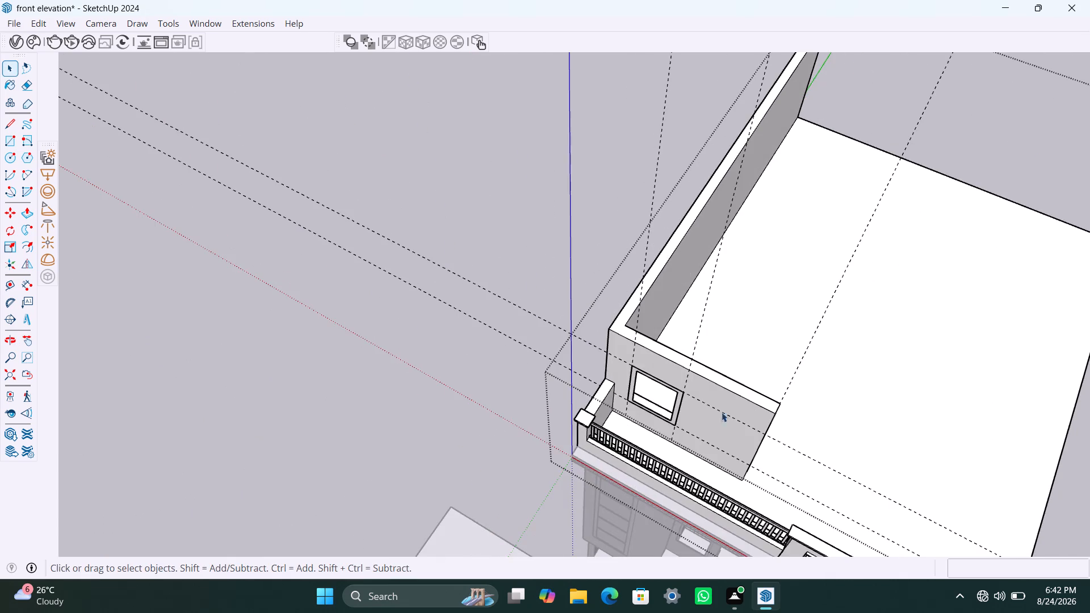
pyautogui.scroll(4, 661, 415)
pyautogui.moveTo(702, 435); pyautogui.dragTo(836, 450, button='middle')
pyautogui.scroll(8, 680, 359)
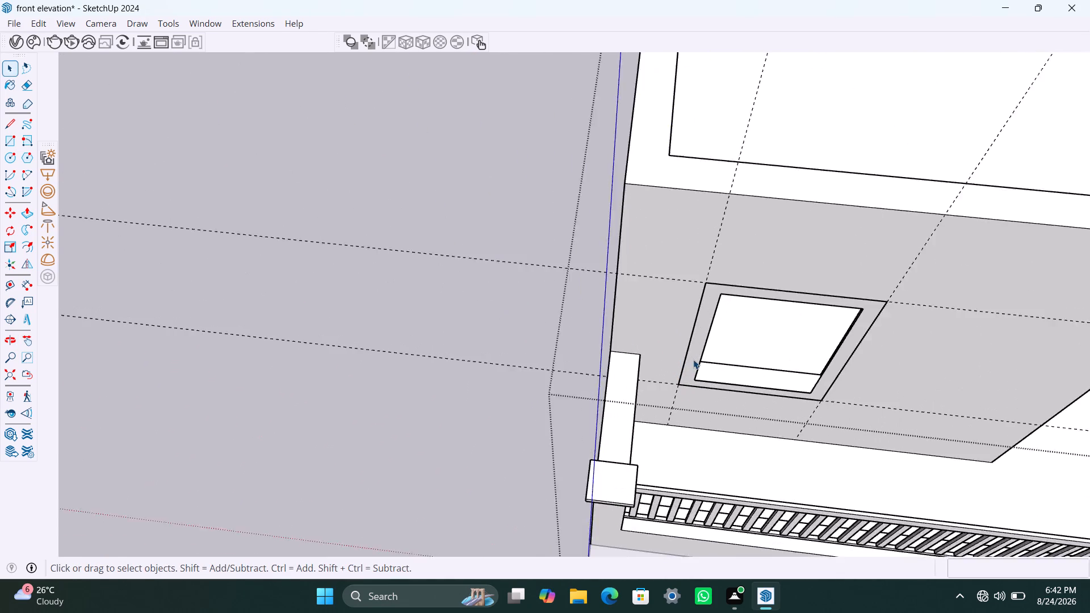
pyautogui.scroll(-3, 722, 359)
pyautogui.moveTo(719, 363); pyautogui.dragTo(690, 293, button='middle')
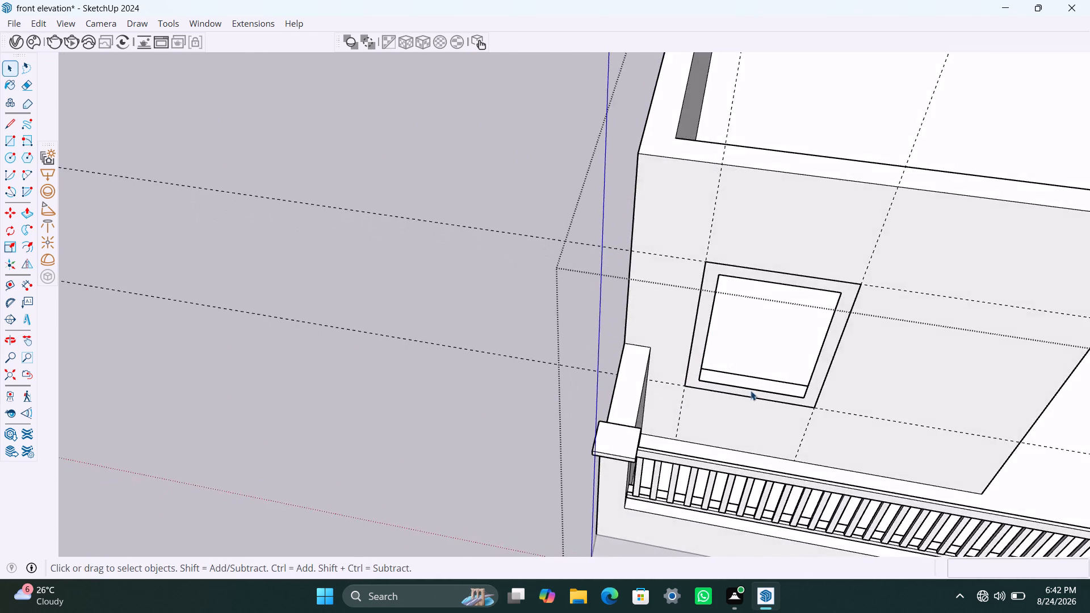
pyautogui.scroll(4, 749, 391)
pyautogui.moveTo(736, 386); pyautogui.dragTo(561, 318, button='middle')
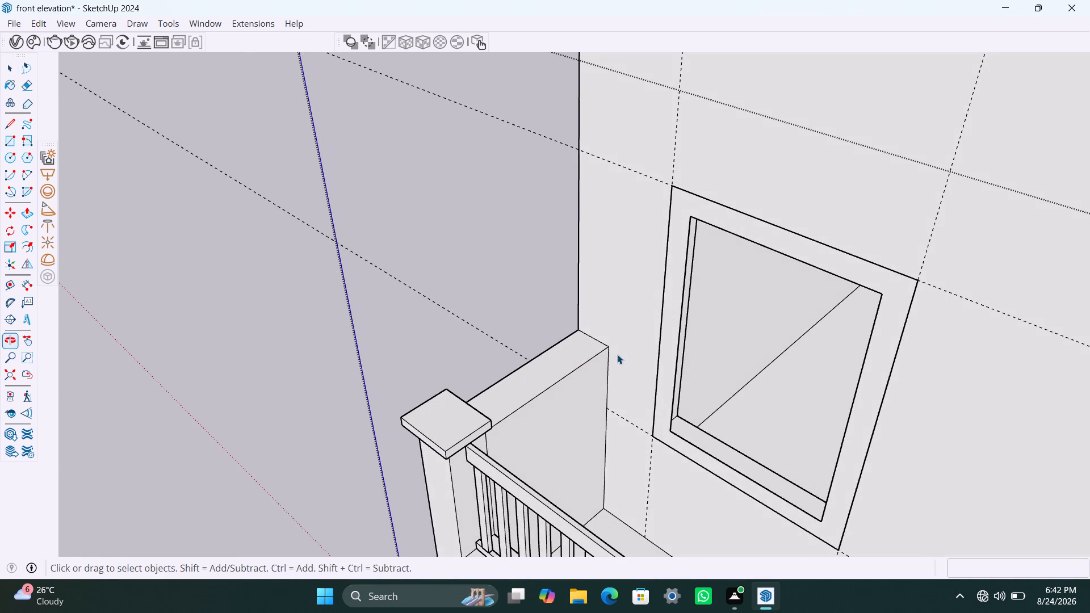
pyautogui.scroll(4, 672, 395)
pyautogui.click(654, 392)
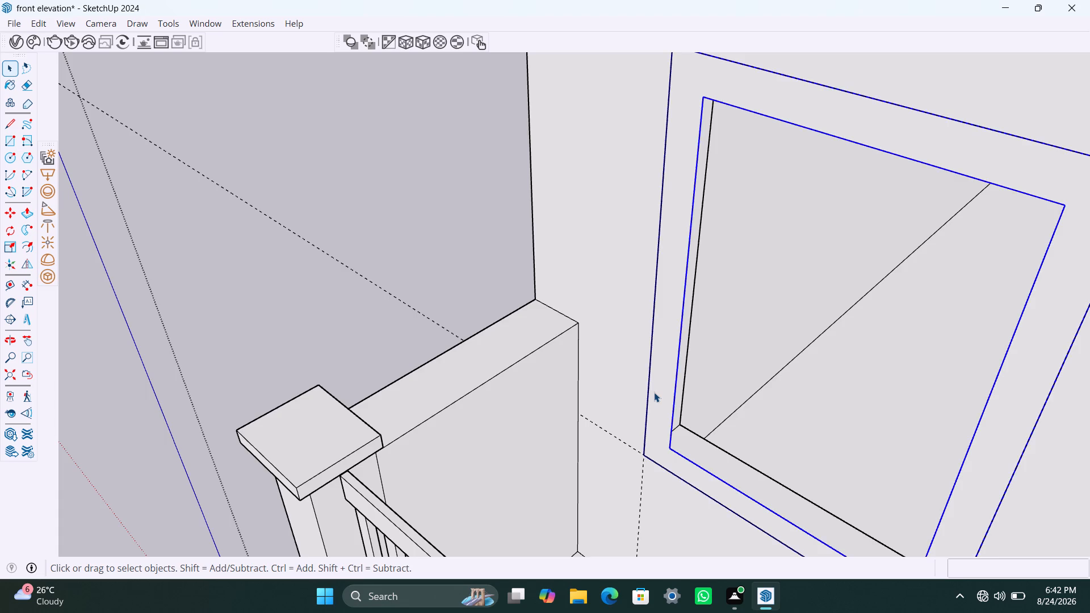
pyautogui.doubleClick(654, 392)
pyautogui.press('p')
pyautogui.click(654, 392)
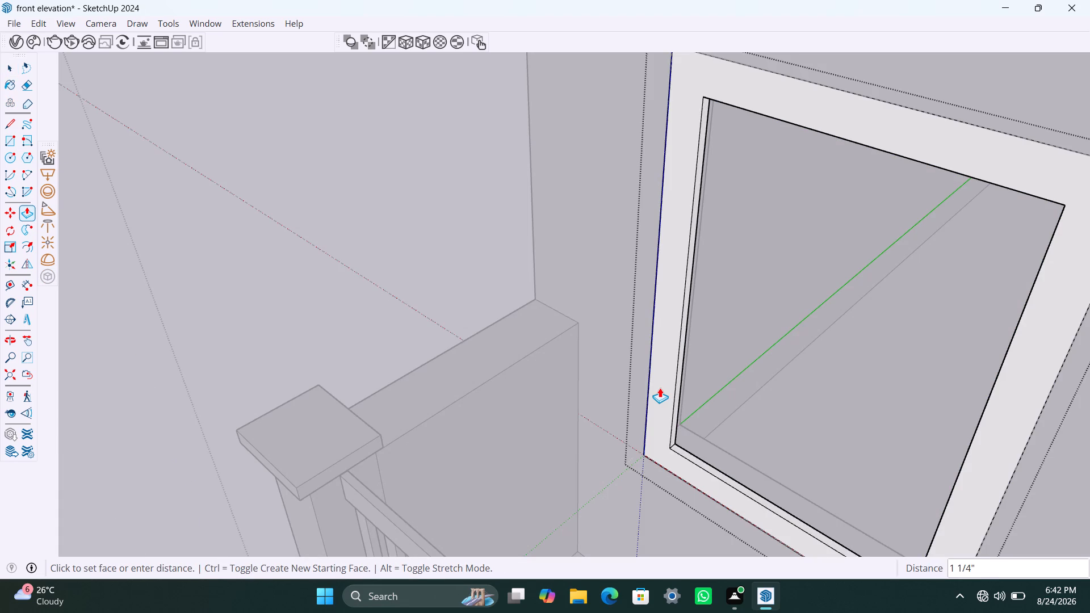
pyautogui.write('1"')
pyautogui.press('Return')
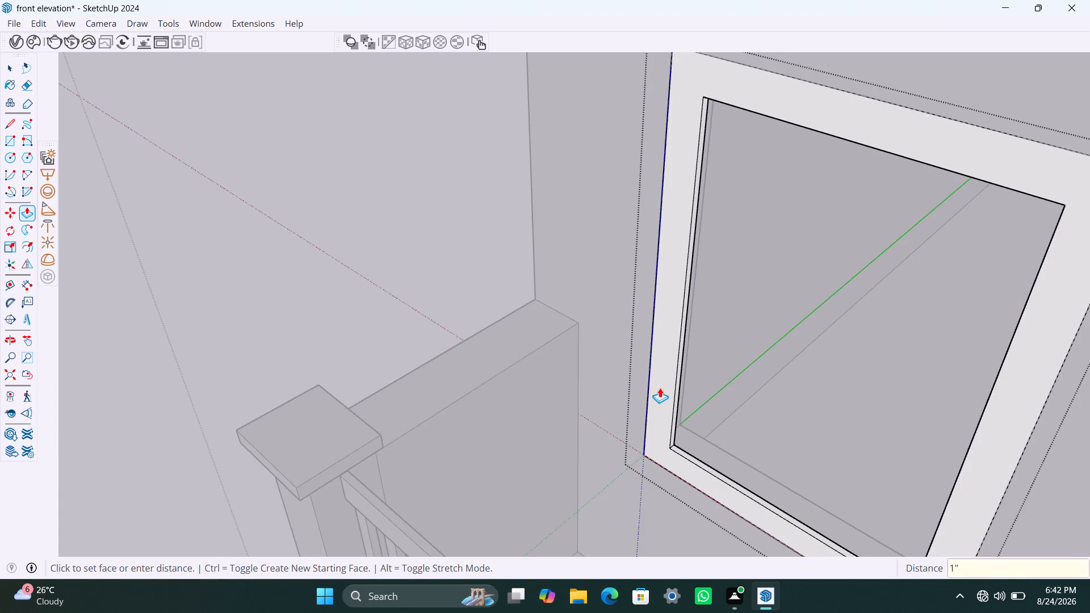
# Extrude the window frame's front face outward by a further 2".
pyautogui.press('space')
pyautogui.click(672, 382)
pyautogui.press('p')
pyautogui.click(670, 382)
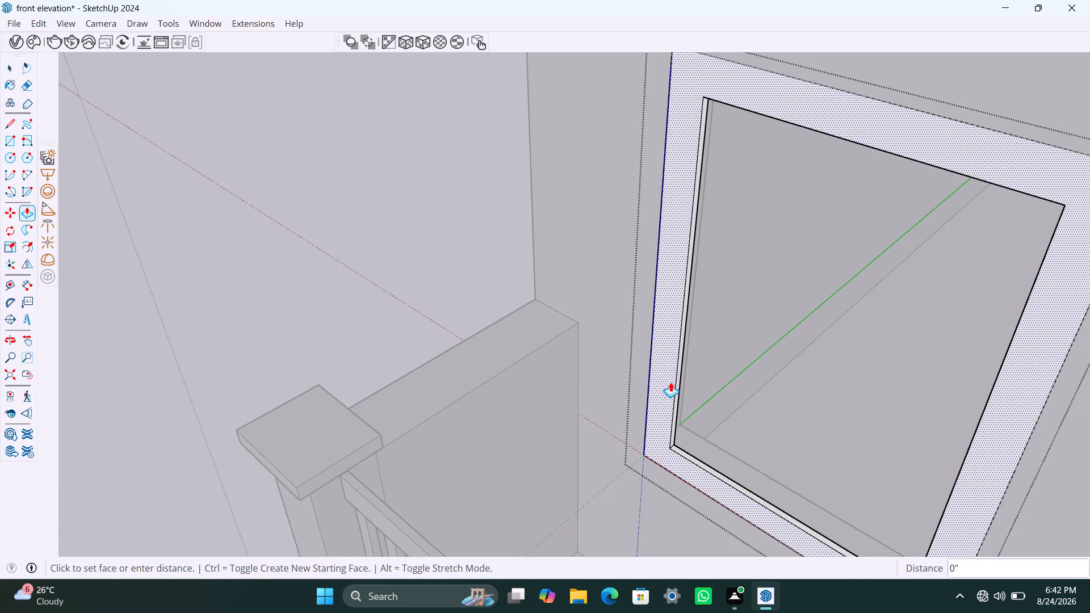
pyautogui.write('2"')
pyautogui.press('Return')
pyautogui.press('space')
# Copy the frame's inner vertical edge nearest the balcony's corner post 1' 6" across to the middle of the opening.
pyautogui.scroll(-5, 677, 391)
pyautogui.moveTo(705, 410); pyautogui.dragTo(762, 410, button='middle')
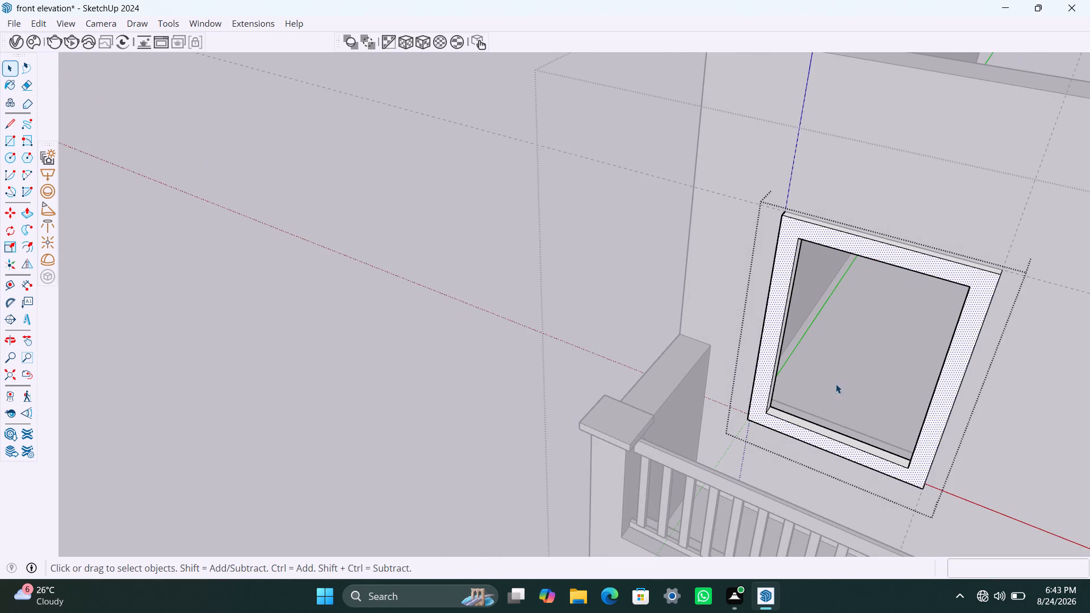
pyautogui.scroll(2, 876, 256)
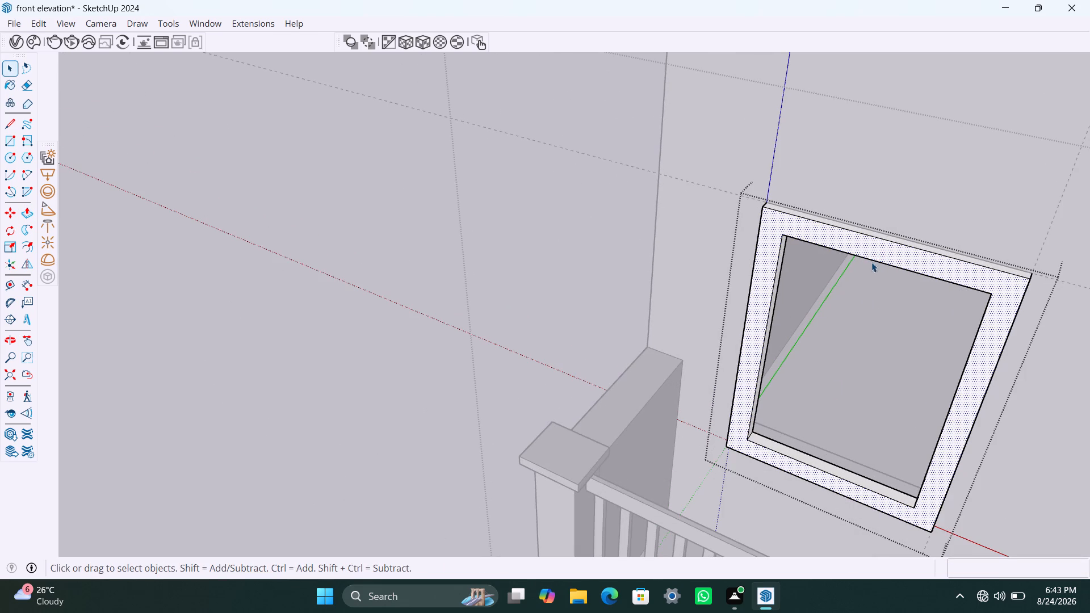
pyautogui.click(748, 421)
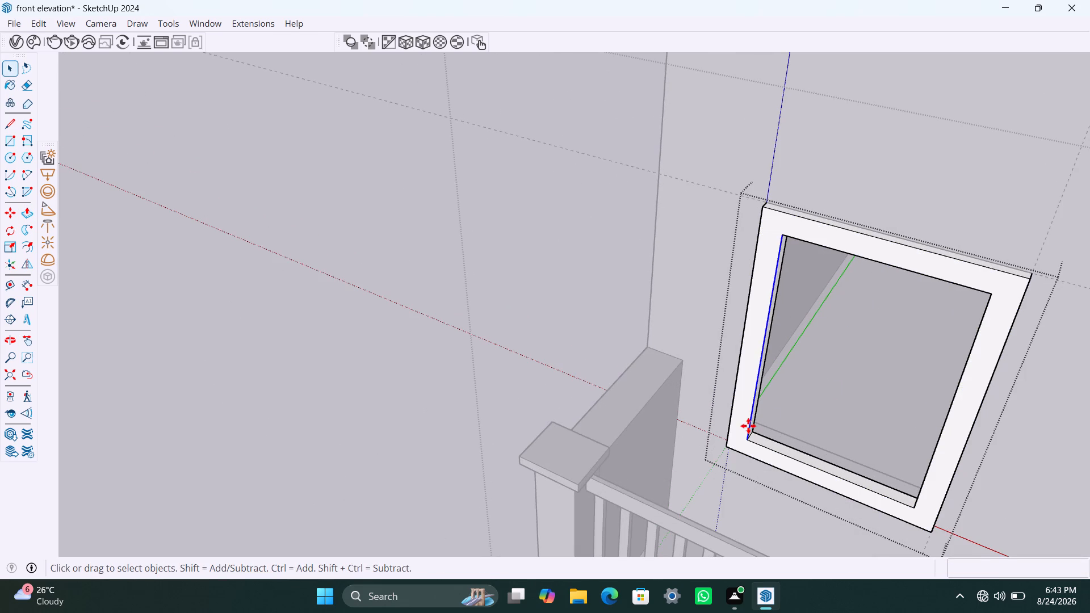
pyautogui.press('m')
pyautogui.click(749, 443)
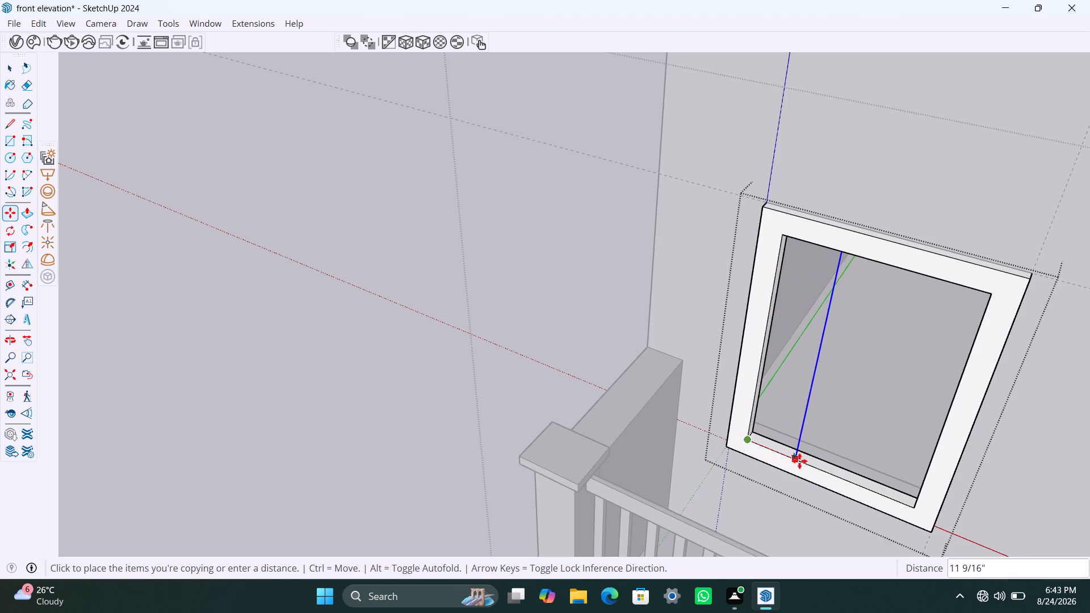
pyautogui.click(829, 476)
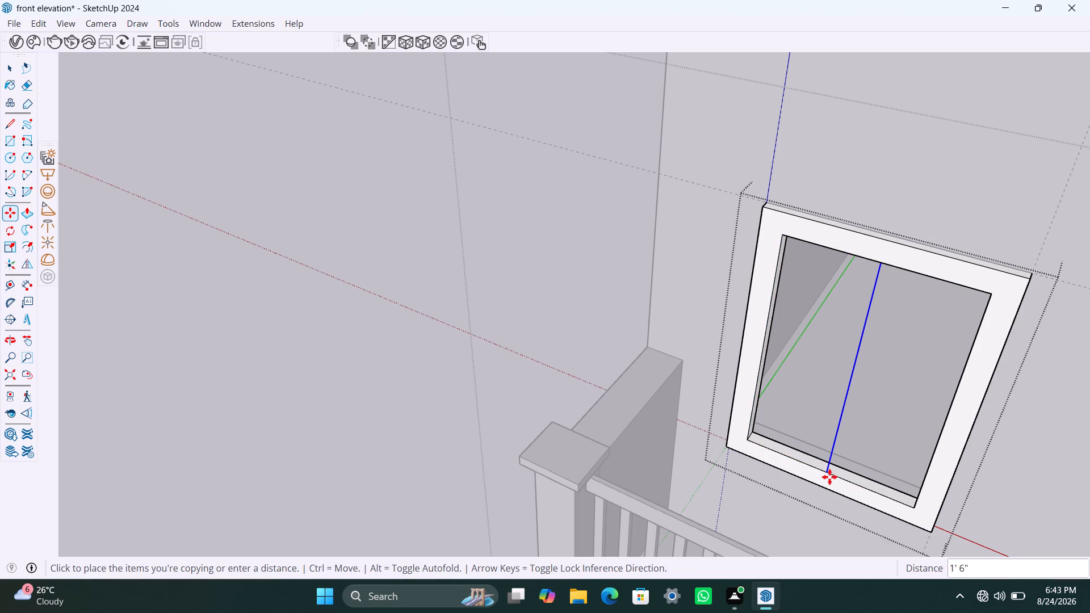
# Copy the window's centre line 1" further away from the balcony's corner post.
pyautogui.press('m')
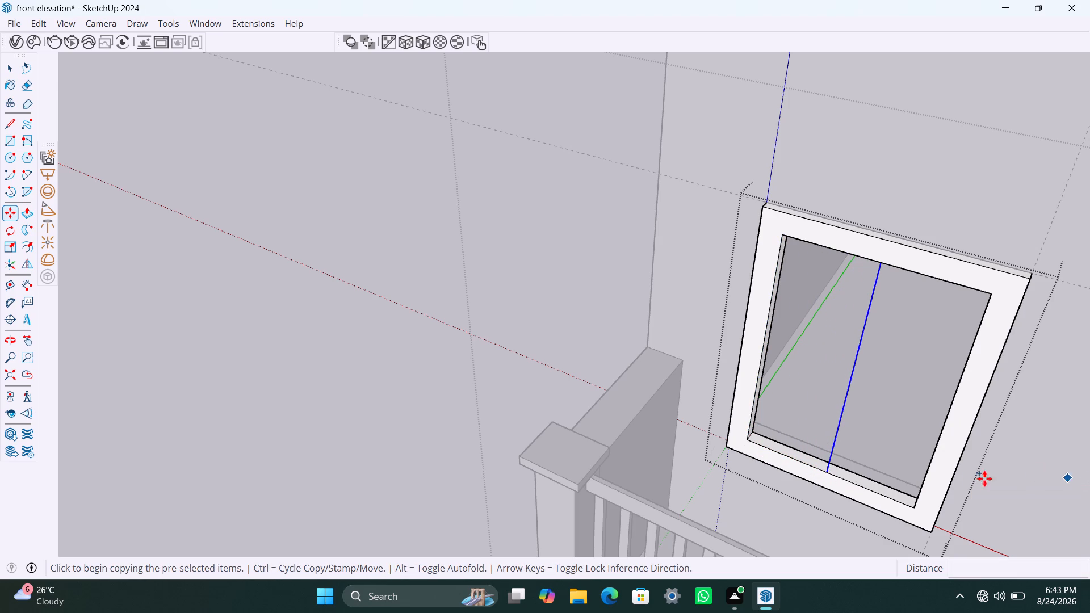
pyautogui.click(827, 475)
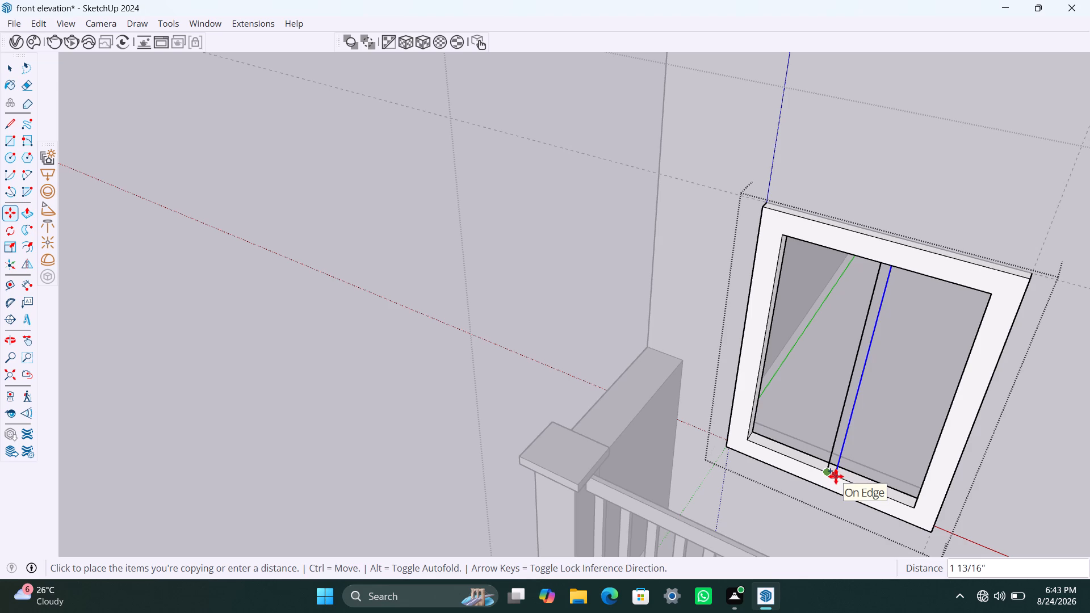
pyautogui.write('1"')
pyautogui.press('Return')
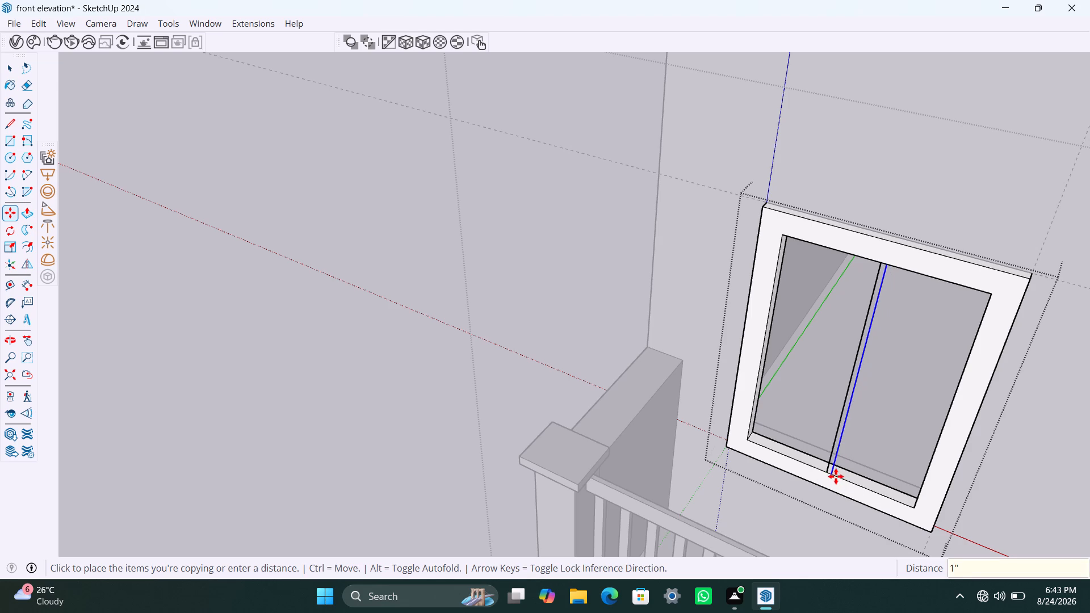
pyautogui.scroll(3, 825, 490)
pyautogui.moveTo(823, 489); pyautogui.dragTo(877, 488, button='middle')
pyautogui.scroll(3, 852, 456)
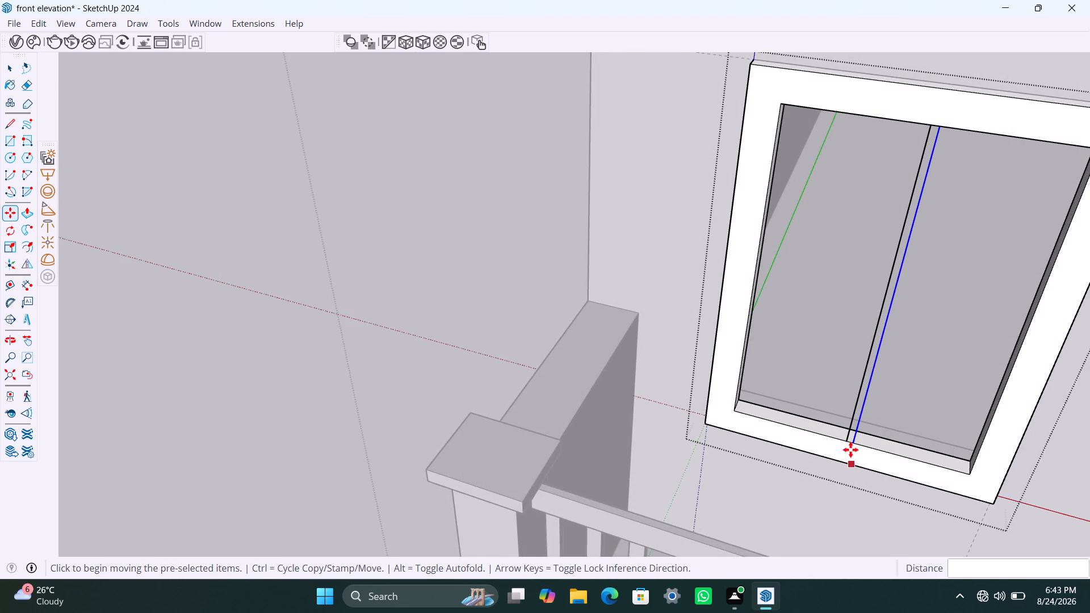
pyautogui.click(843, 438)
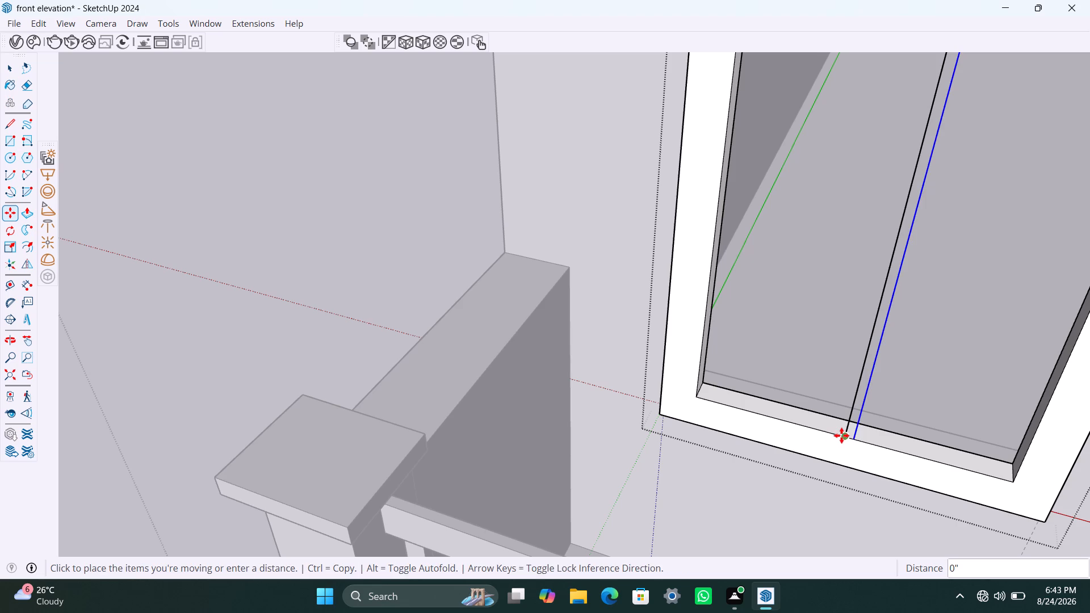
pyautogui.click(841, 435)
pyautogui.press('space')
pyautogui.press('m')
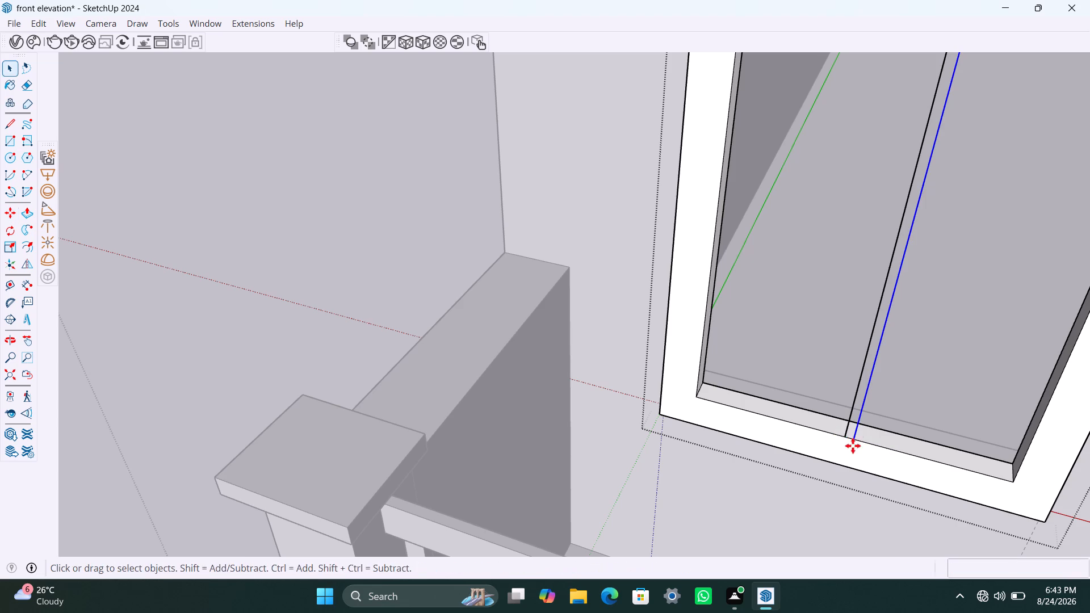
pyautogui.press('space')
# Move the window's original centre line 1" toward the balcony's corner post and close the frame group.
pyautogui.click(850, 423)
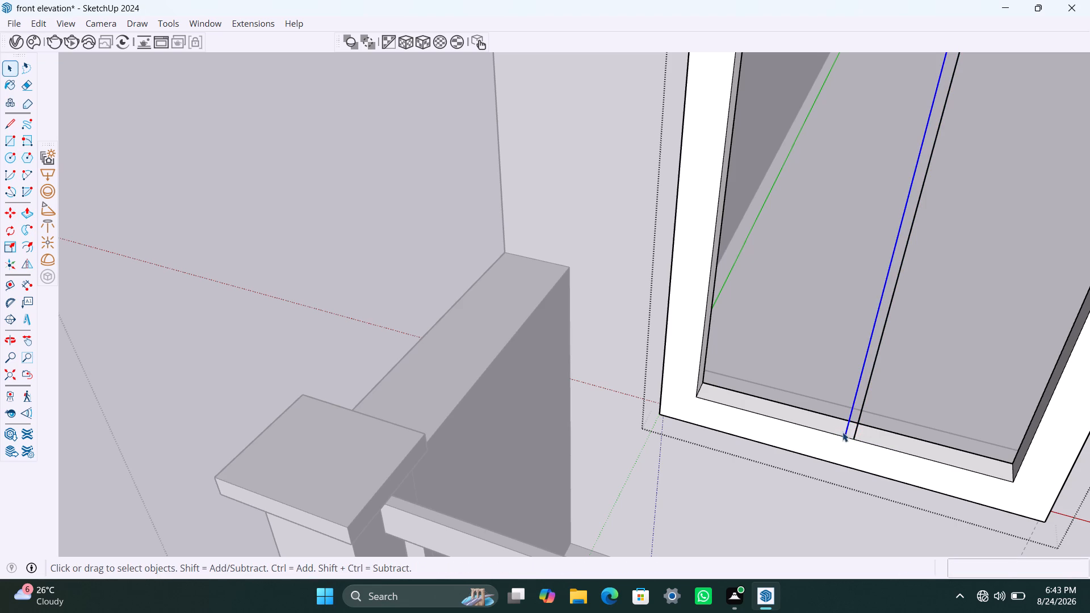
pyautogui.press('m')
pyautogui.press('space')
pyautogui.press('space')
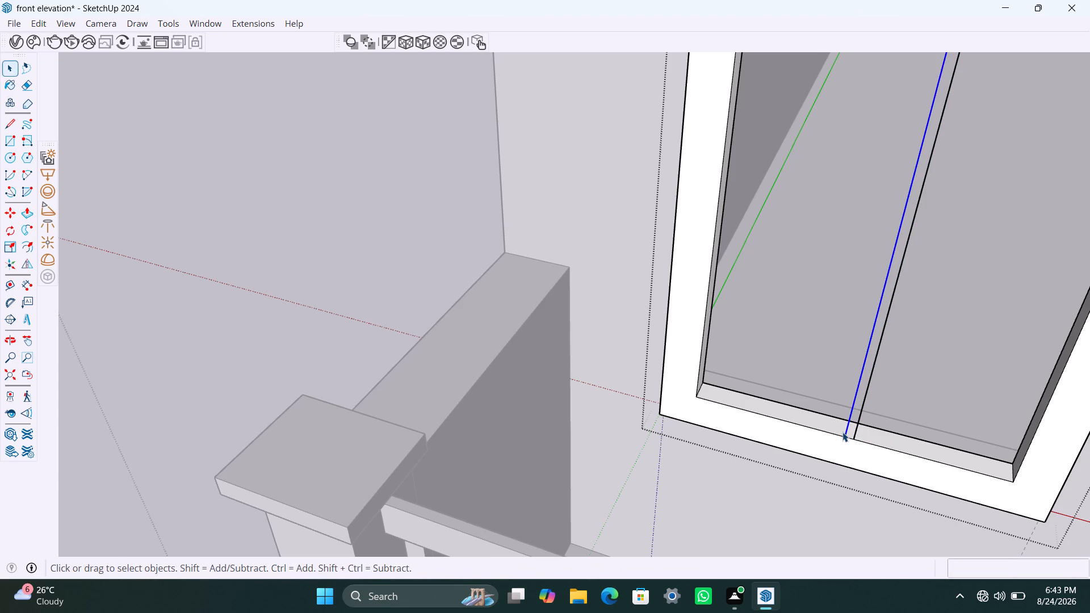
pyautogui.write('m')
pyautogui.click(842, 432)
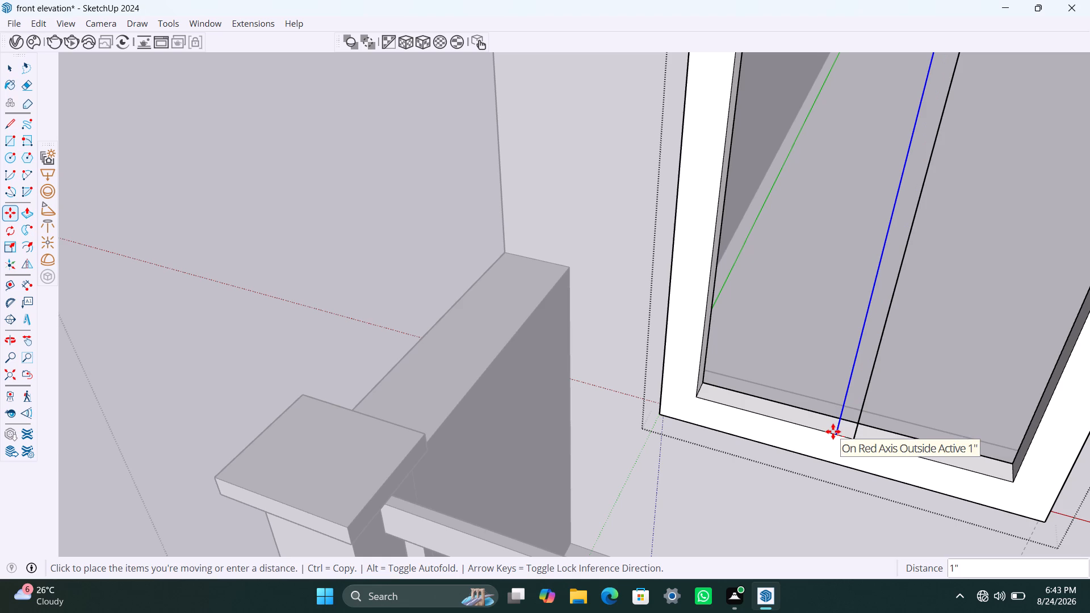
pyautogui.write('1"')
pyautogui.press('Return')
pyautogui.press('space')
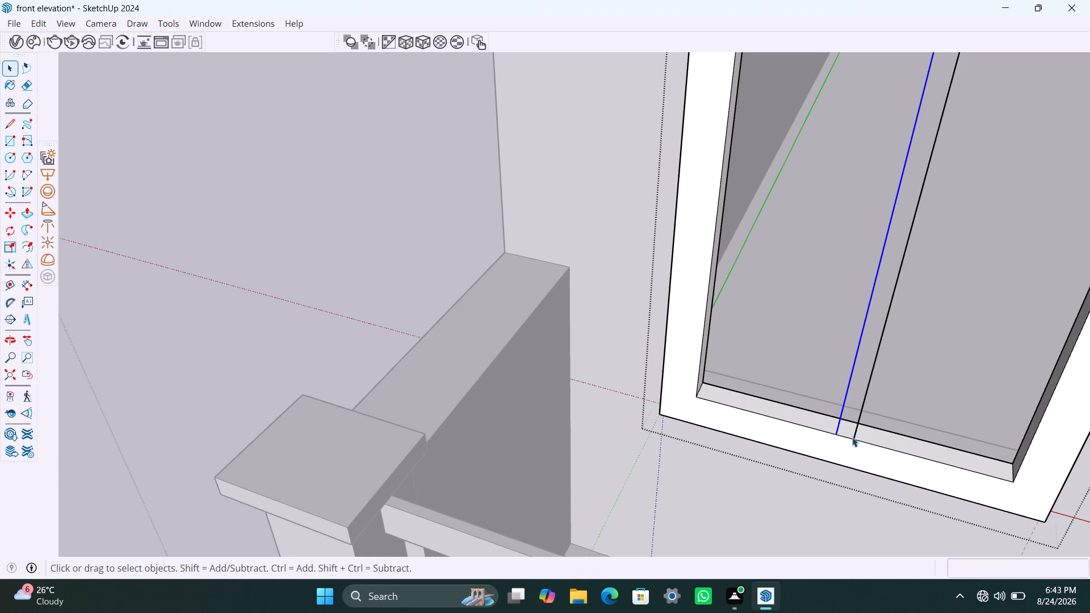
pyautogui.scroll(-5, 853, 402)
pyautogui.click(569, 299)
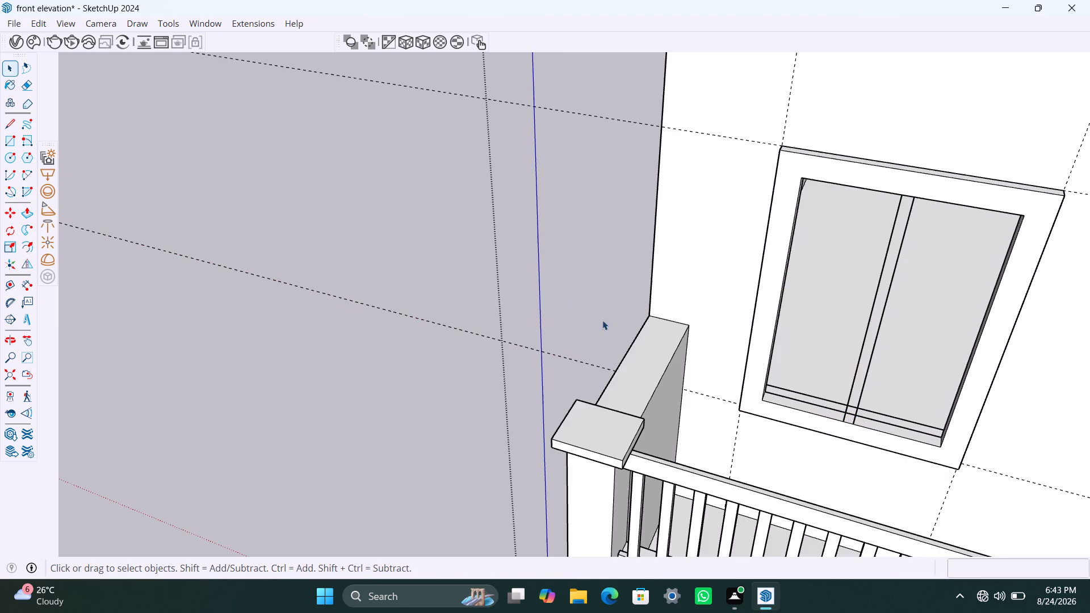
# From the rooftop side, draw two 3" lines across the frame's bottom inner face from the lower ends of the centre lines.
pyautogui.scroll(4, 846, 425)
pyautogui.moveTo(868, 421); pyautogui.dragTo(750, 412, button='middle')
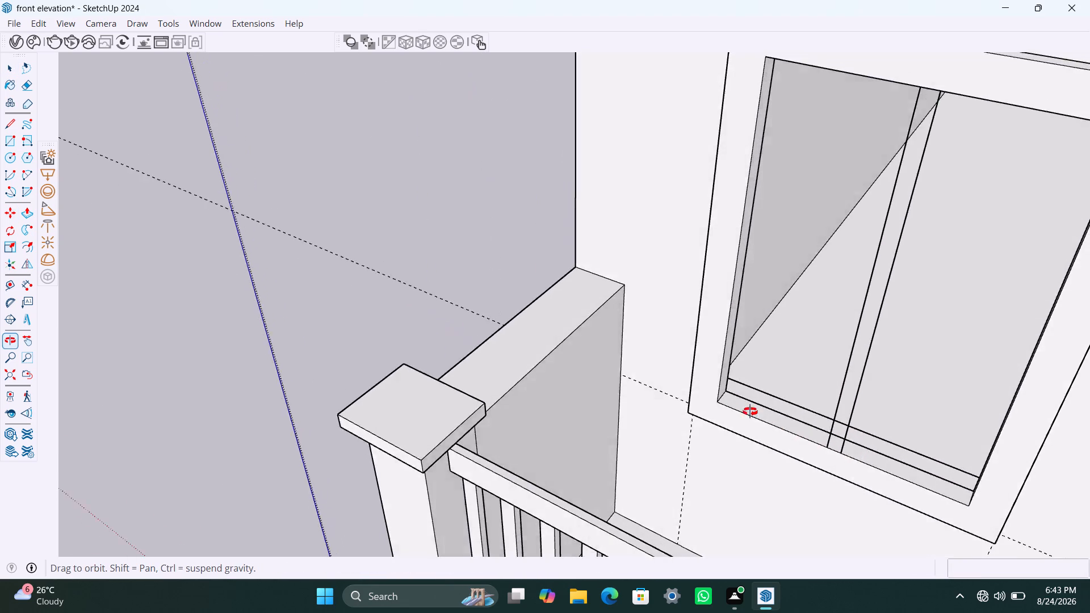
pyautogui.moveTo(750, 412); pyautogui.dragTo(725, 406, button='middle')
pyautogui.scroll(-3, 840, 468)
pyautogui.moveTo(858, 470); pyautogui.dragTo(775, 451, button='middle')
pyautogui.scroll(-4, 828, 414)
pyautogui.scroll(-5, 889, 342)
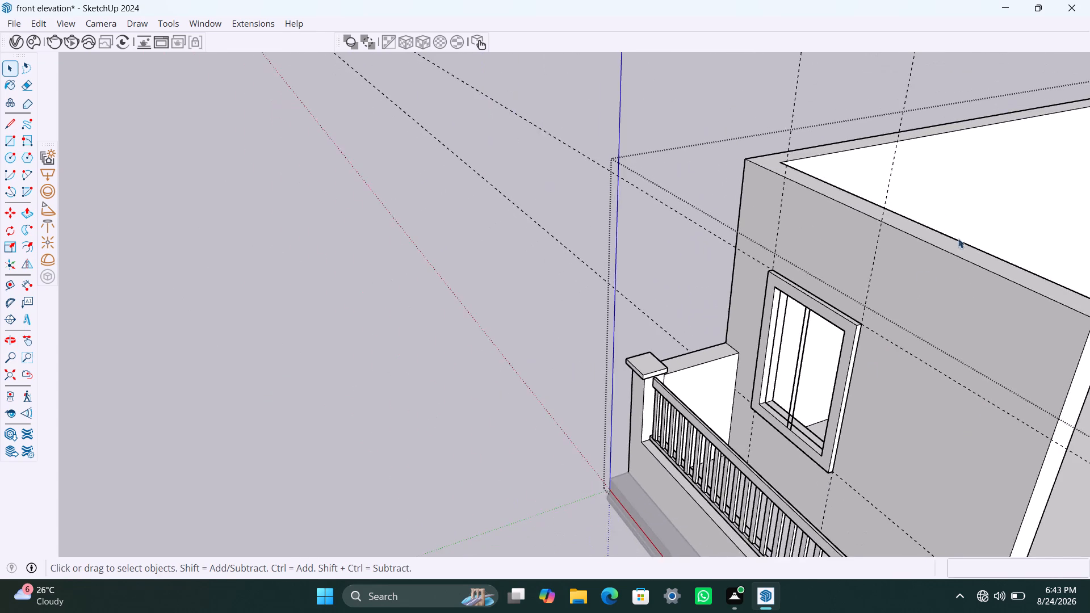
pyautogui.moveTo(977, 227); pyautogui.dragTo(687, 225, button='middle')
pyautogui.scroll(2, 622, 435)
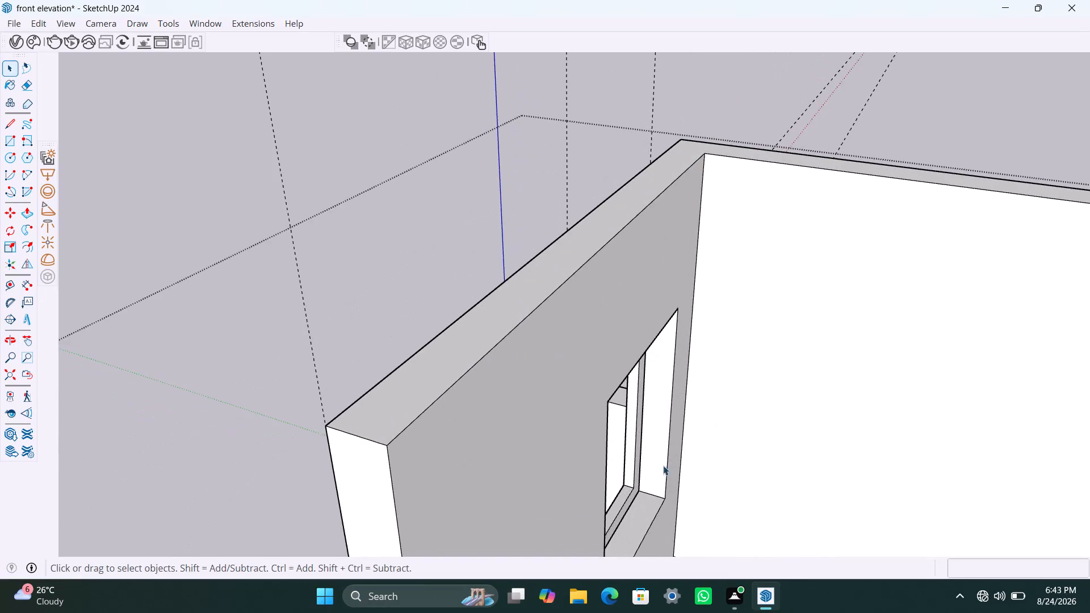
pyautogui.moveTo(661, 466); pyautogui.dragTo(540, 458, button='middle')
pyautogui.scroll(-4, 580, 414)
pyautogui.moveTo(529, 450); pyautogui.dragTo(462, 467, button='middle')
pyautogui.scroll(12, 454, 490)
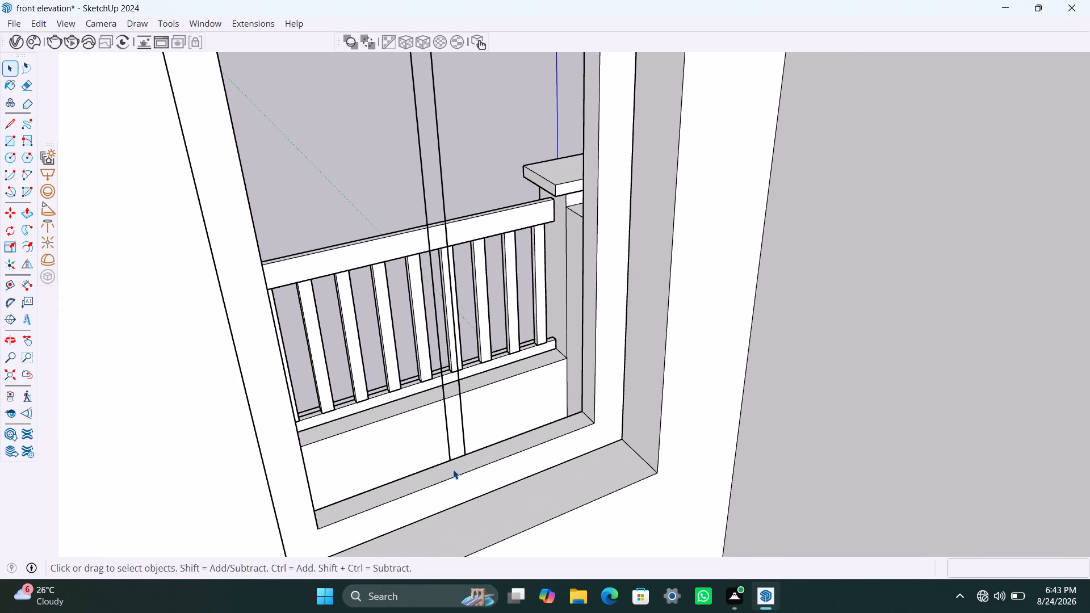
pyautogui.press('l')
pyautogui.moveTo(452, 459); pyautogui.dragTo(451, 465)
pyautogui.click(454, 475)
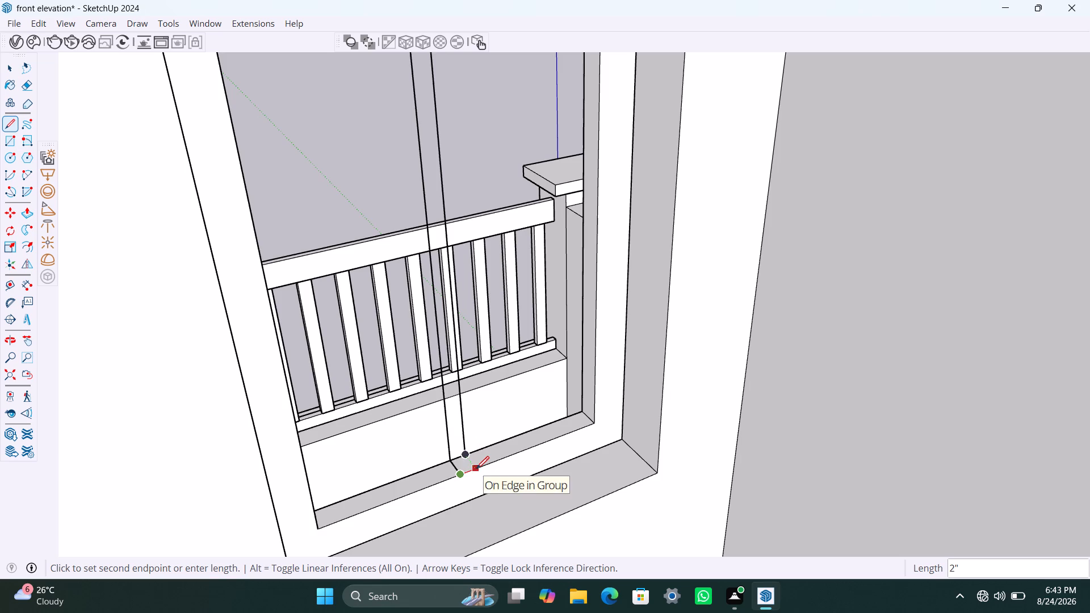
pyautogui.press('Escape')
pyautogui.click(469, 455)
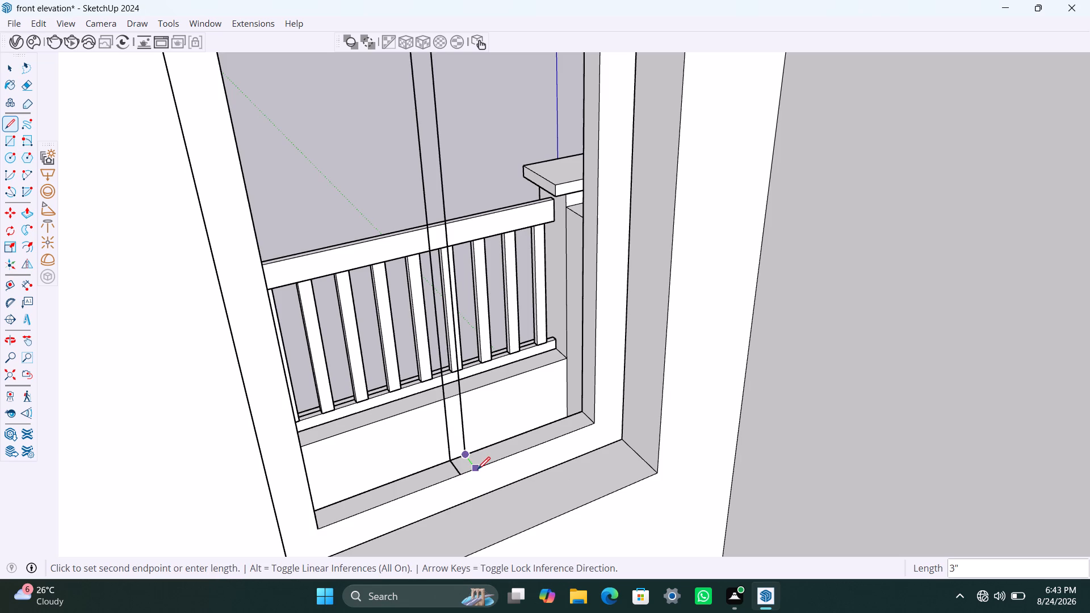
pyautogui.click(477, 469)
# Open the frame group and draw the same two 3" lines across its bottom inner face, marking the mullion's base.
pyautogui.press('space')
pyautogui.click(466, 467)
pyautogui.tripleClick(466, 467)
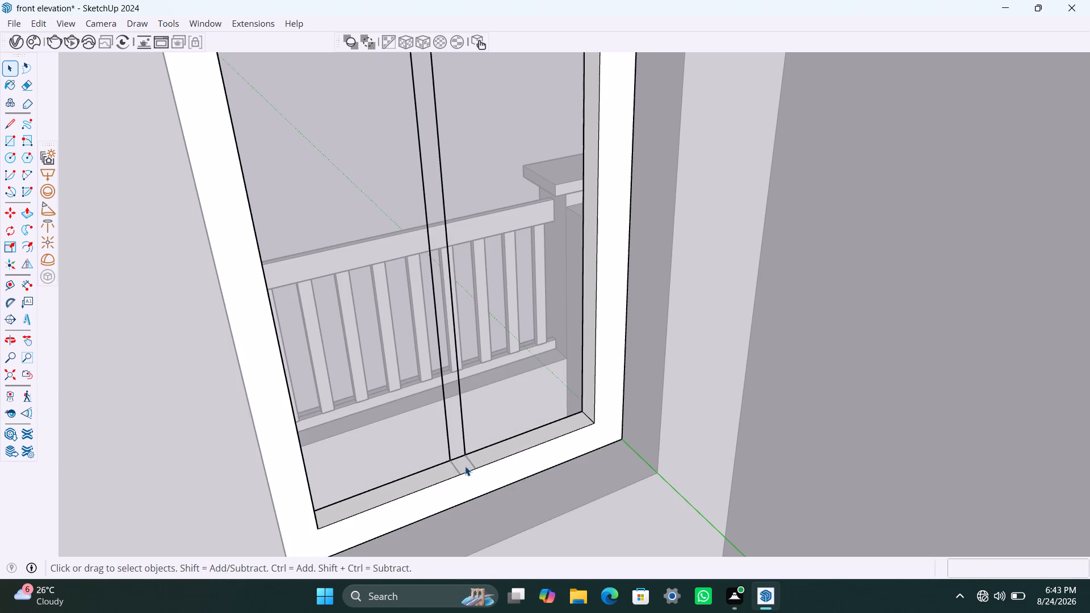
pyautogui.press('l')
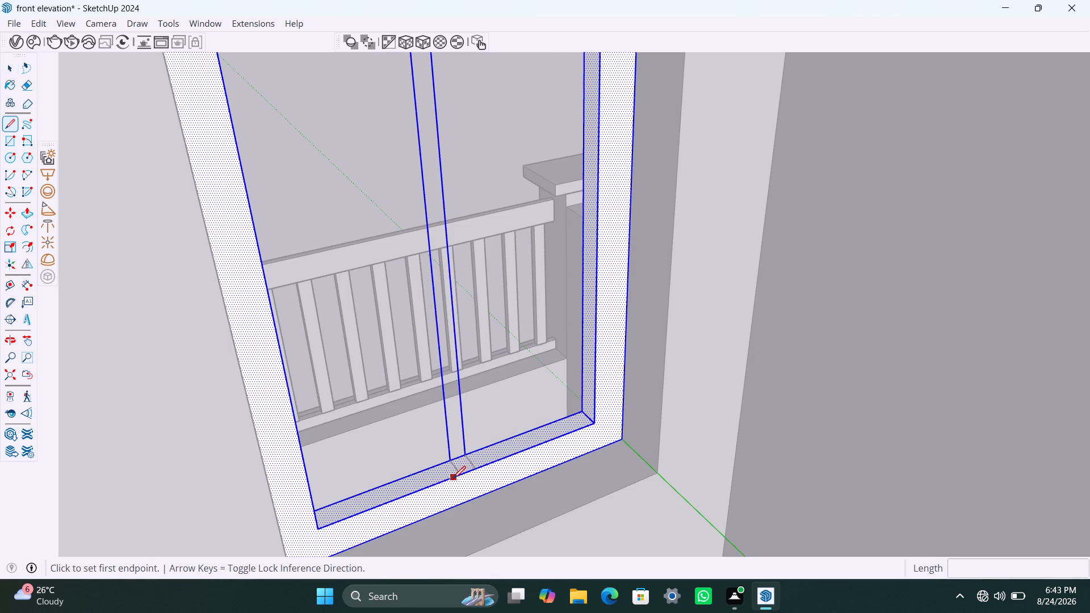
pyautogui.click(459, 476)
pyautogui.click(453, 461)
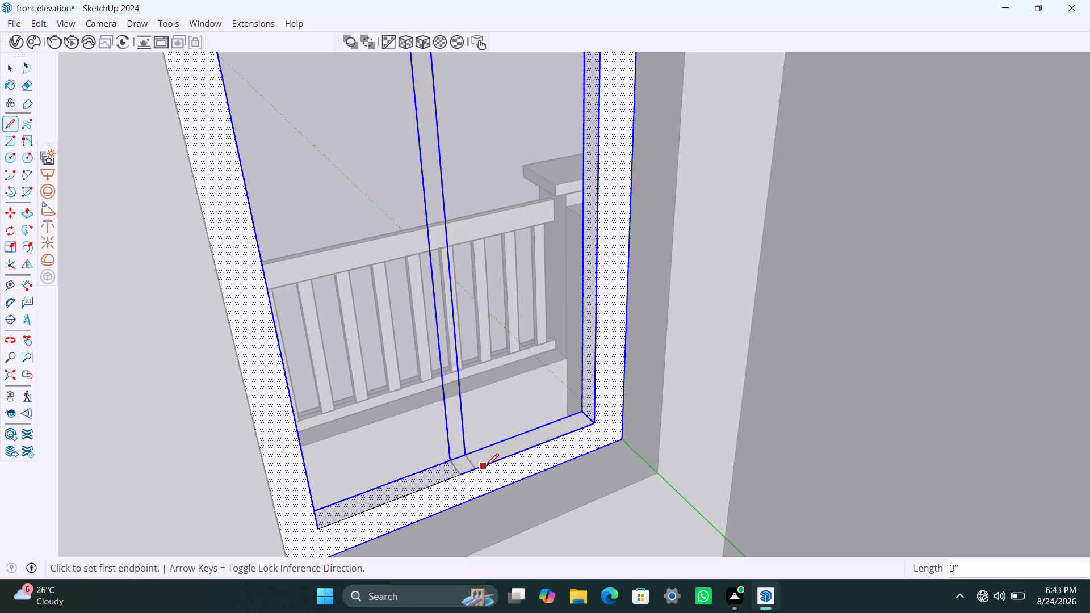
pyautogui.click(476, 465)
pyautogui.click(469, 455)
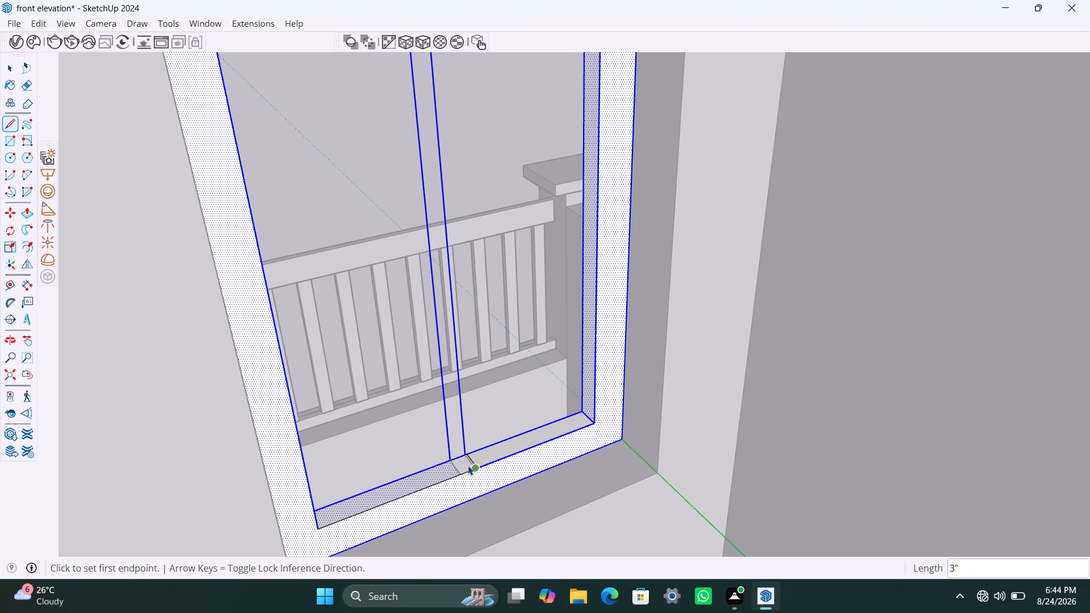
# Push/pull the marked mullion base 4' 4 1/2" up to the frame's top member and close the frame group.
pyautogui.press('space')
pyautogui.click(465, 465)
pyautogui.press('p')
pyautogui.click(468, 465)
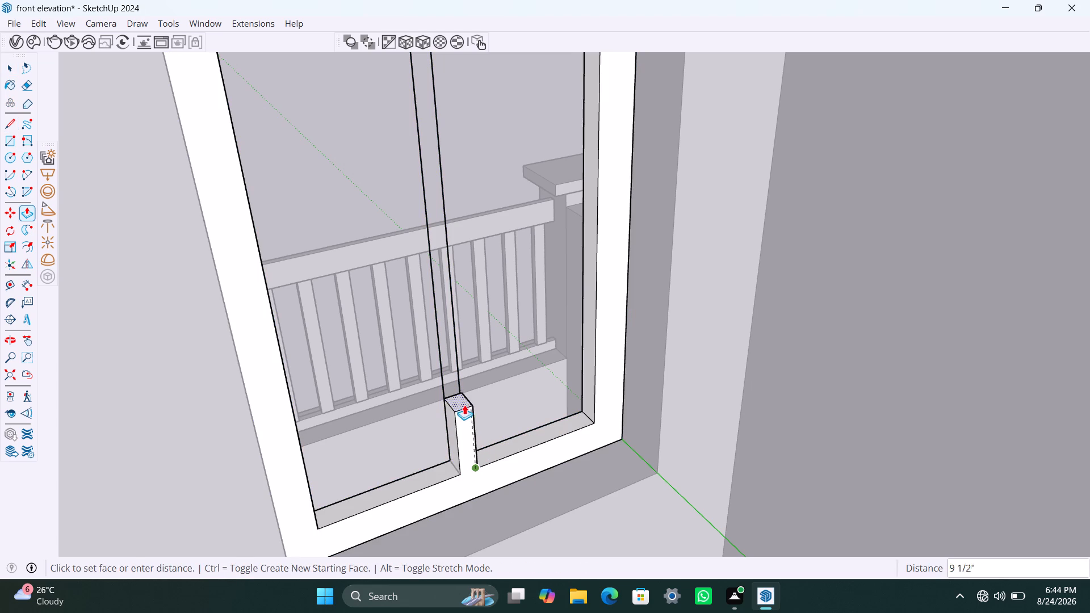
pyautogui.scroll(-5, 466, 392)
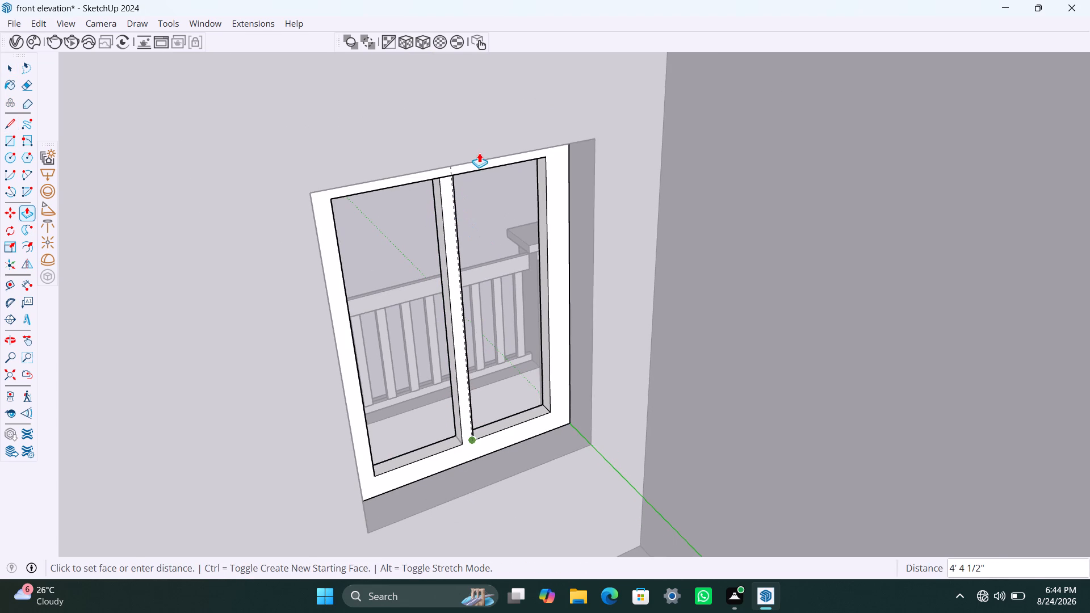
pyautogui.click(478, 169)
pyautogui.press('space')
pyautogui.scroll(-6, 508, 370)
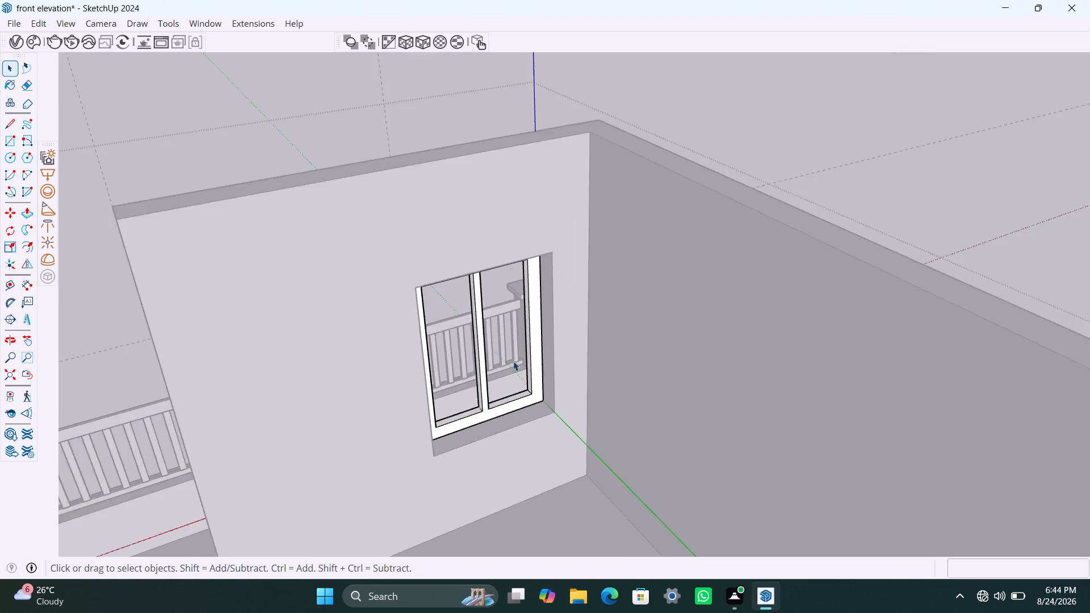
pyautogui.scroll(-7, 513, 361)
pyautogui.moveTo(523, 347); pyautogui.dragTo(1016, 357, button='middle')
pyautogui.click(487, 321)
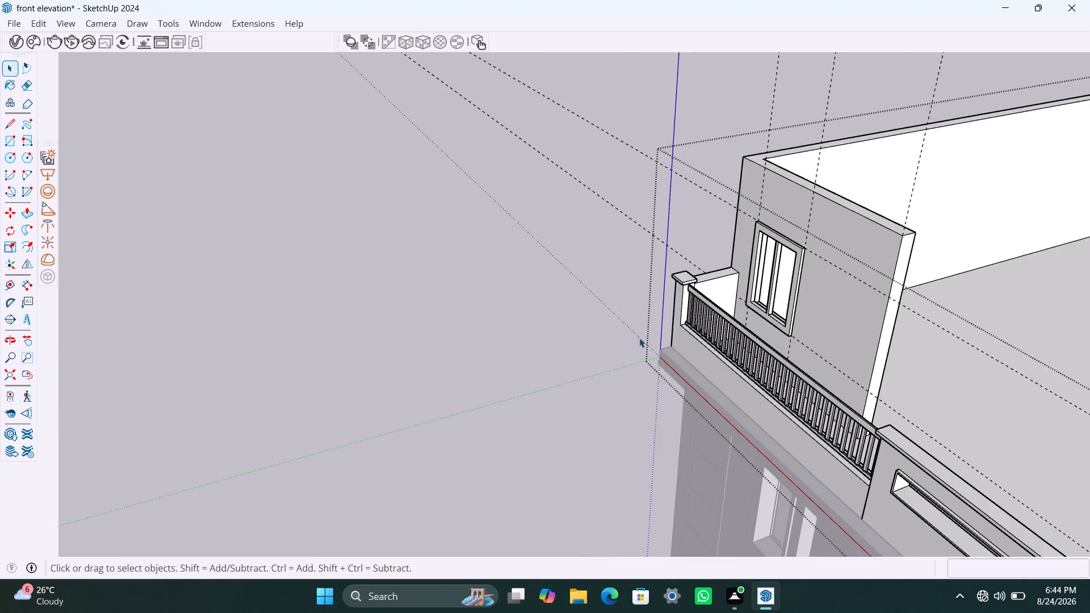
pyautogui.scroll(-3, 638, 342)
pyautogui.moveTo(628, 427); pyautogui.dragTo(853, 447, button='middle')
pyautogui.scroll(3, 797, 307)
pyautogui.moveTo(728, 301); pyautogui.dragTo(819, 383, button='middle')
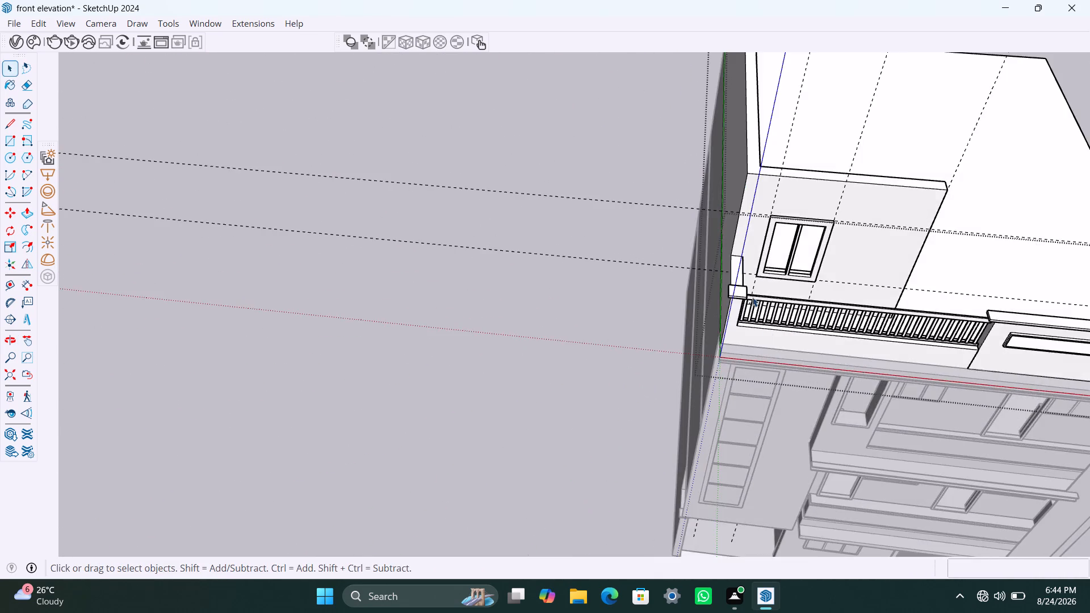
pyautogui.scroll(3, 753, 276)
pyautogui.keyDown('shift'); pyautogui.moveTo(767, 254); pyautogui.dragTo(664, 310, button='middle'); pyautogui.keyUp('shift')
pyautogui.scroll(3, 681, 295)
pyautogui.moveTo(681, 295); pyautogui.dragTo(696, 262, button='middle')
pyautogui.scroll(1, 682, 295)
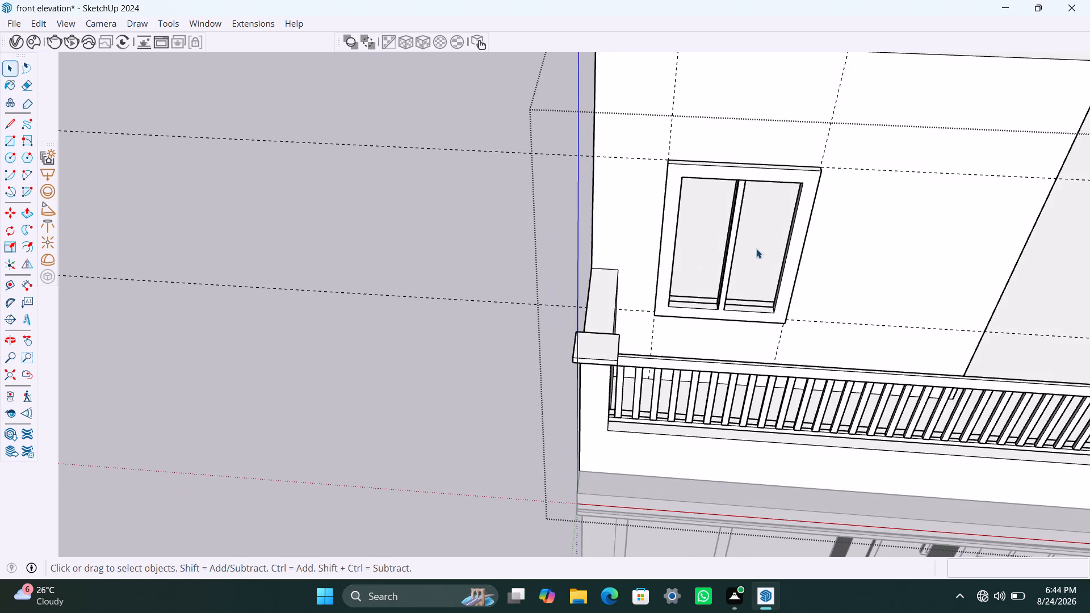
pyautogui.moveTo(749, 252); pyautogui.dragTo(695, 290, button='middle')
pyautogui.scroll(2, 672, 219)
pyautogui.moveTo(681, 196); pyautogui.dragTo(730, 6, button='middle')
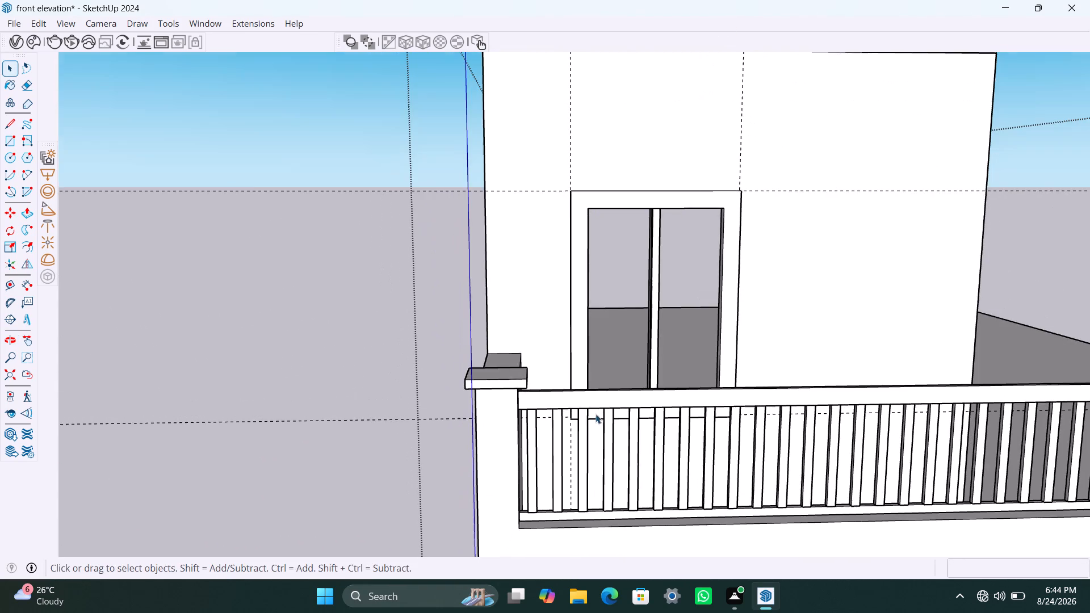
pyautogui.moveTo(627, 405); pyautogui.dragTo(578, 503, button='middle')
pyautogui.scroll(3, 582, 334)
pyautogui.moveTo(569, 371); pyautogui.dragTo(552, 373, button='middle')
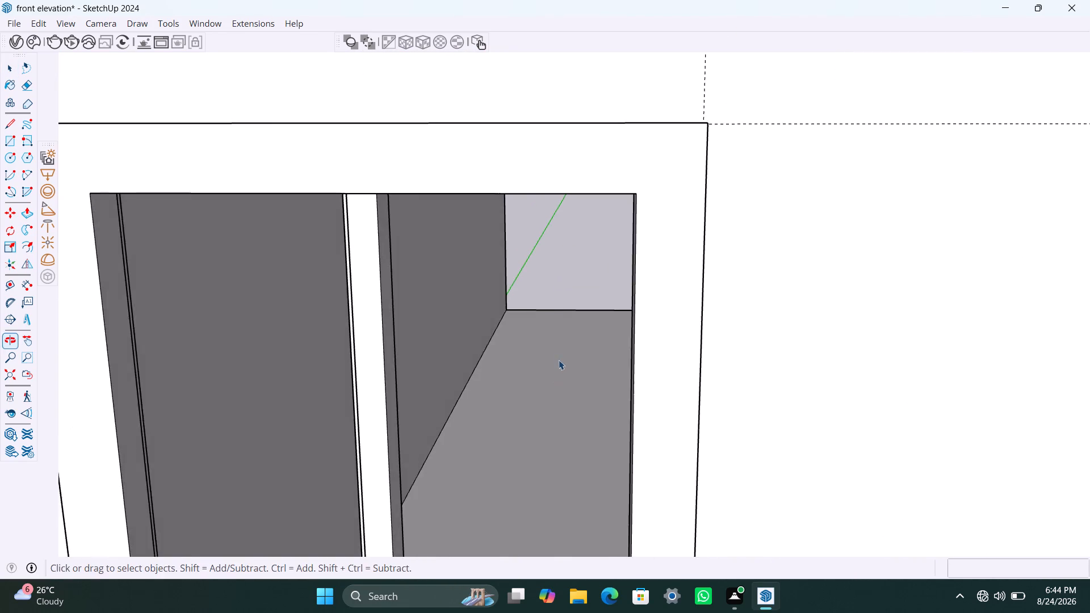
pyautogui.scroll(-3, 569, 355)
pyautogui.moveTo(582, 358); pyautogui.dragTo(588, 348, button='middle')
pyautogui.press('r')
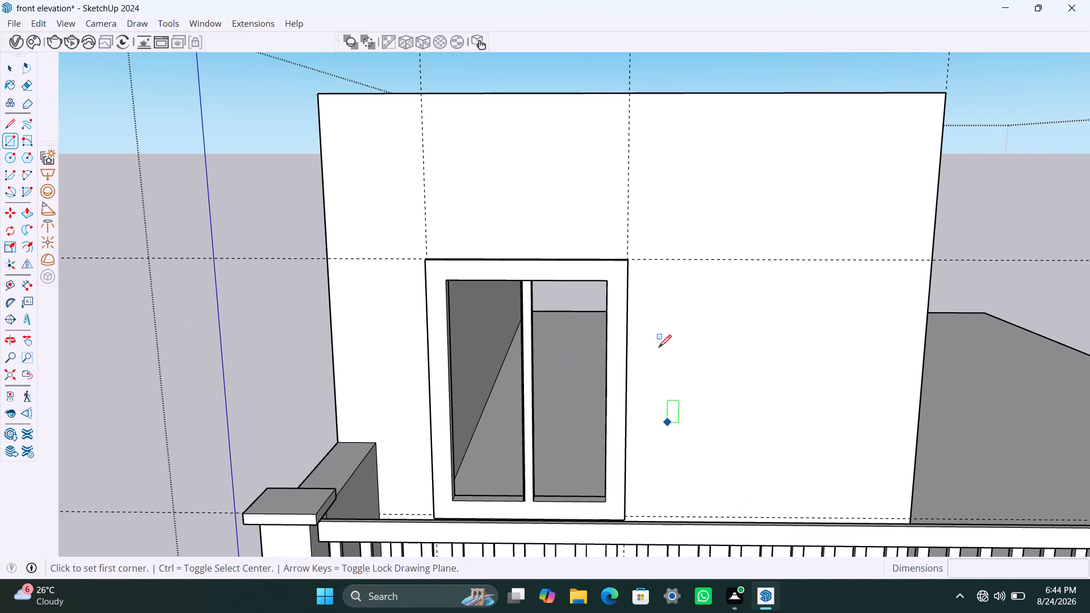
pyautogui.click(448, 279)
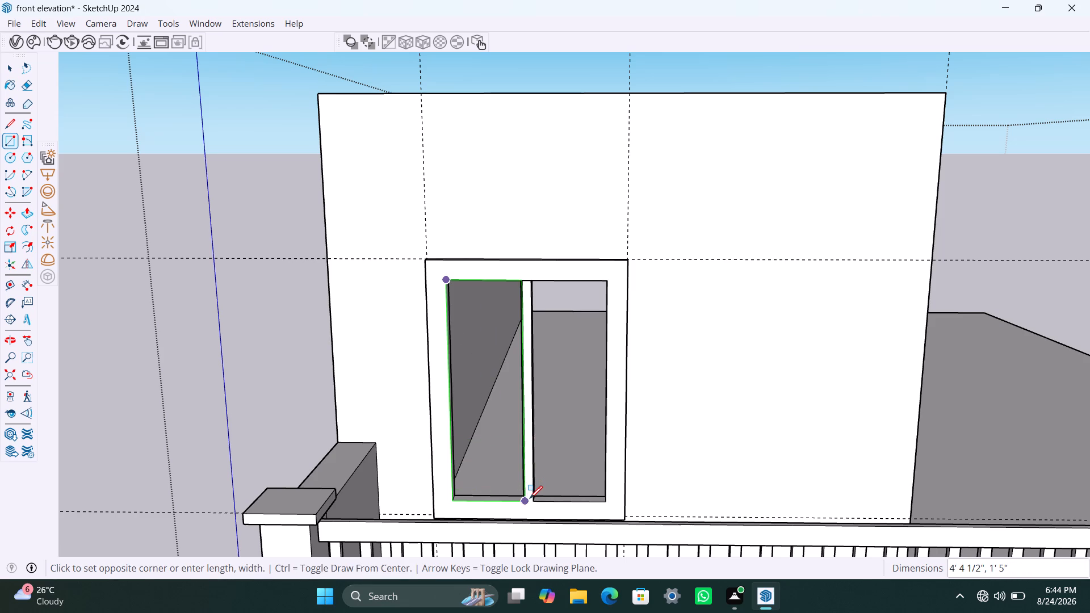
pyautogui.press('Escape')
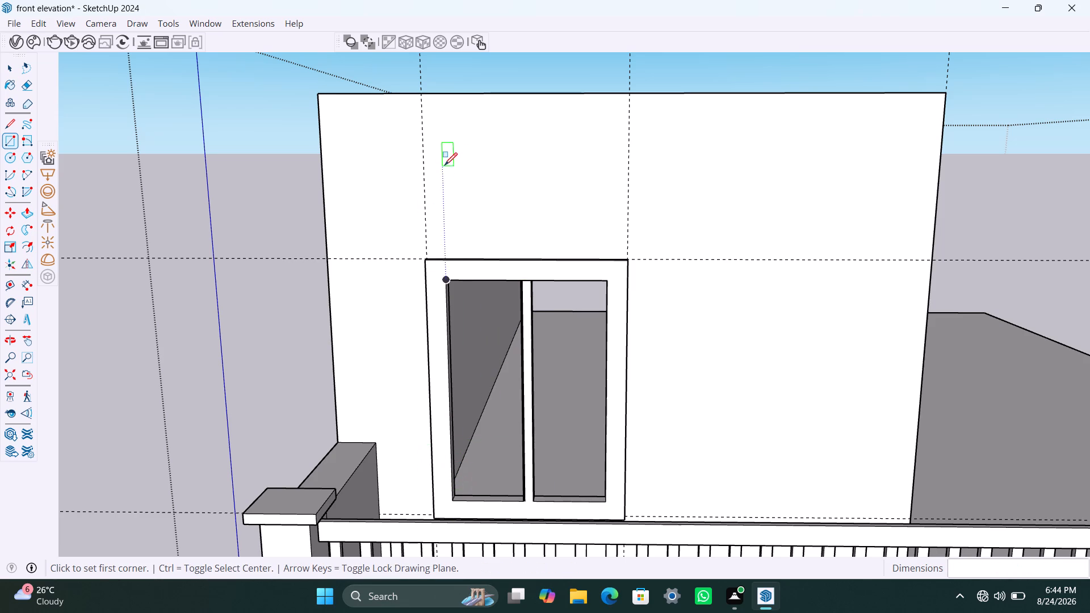
# Run FixIt 101 on all the geometry inside the rooftop storey's group and close the group.
pyautogui.press('space')
pyautogui.doubleClick(233, 197)
pyautogui.doubleClick(481, 182)
pyautogui.click(483, 182)
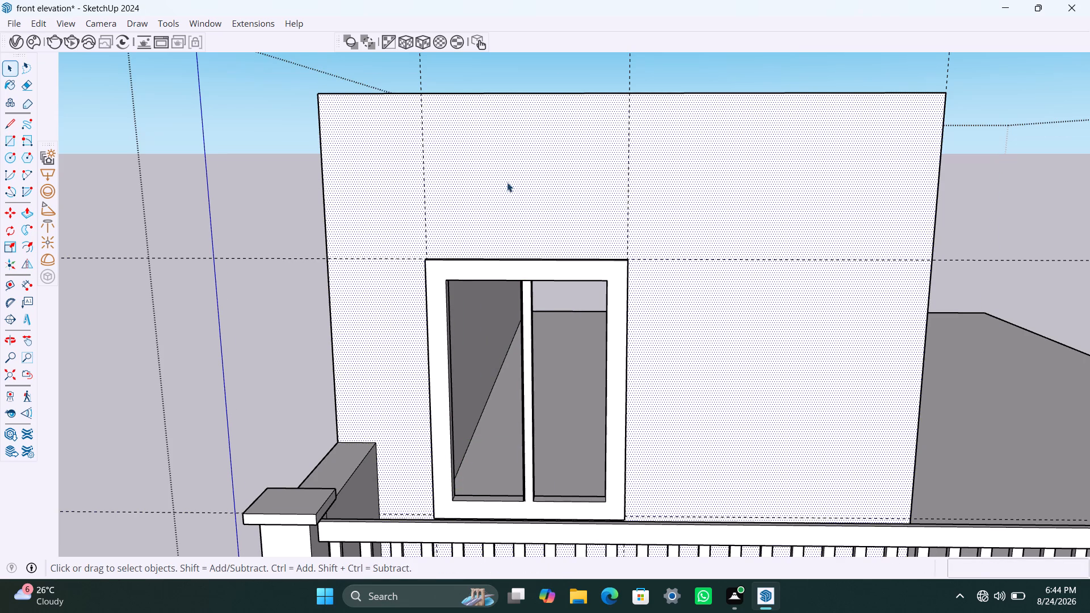
pyautogui.scroll(-18, 514, 190)
pyautogui.click(760, 178)
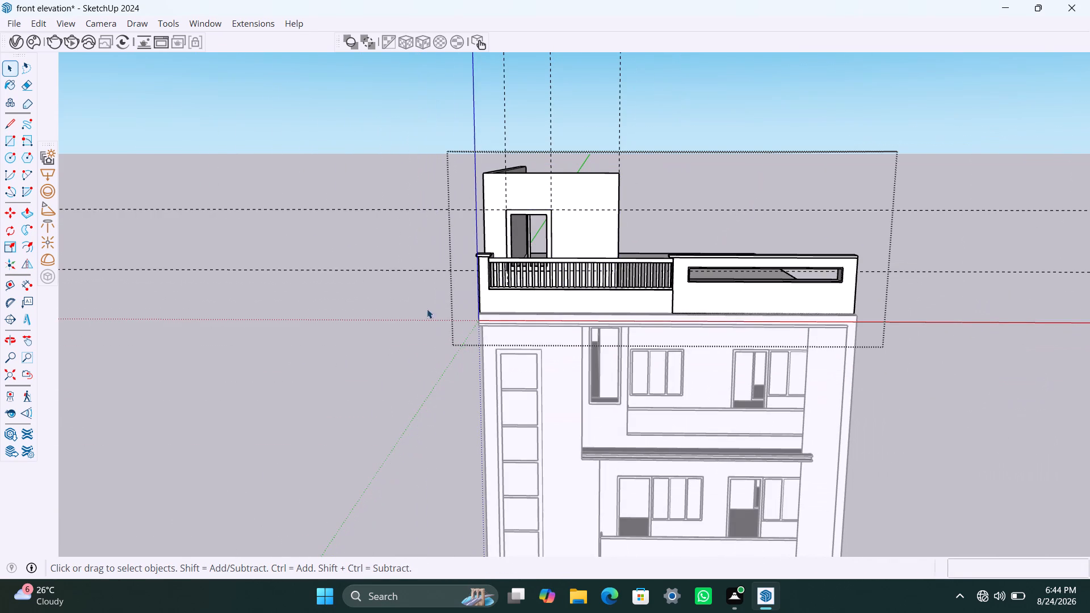
pyautogui.moveTo(408, 117); pyautogui.dragTo(989, 605)
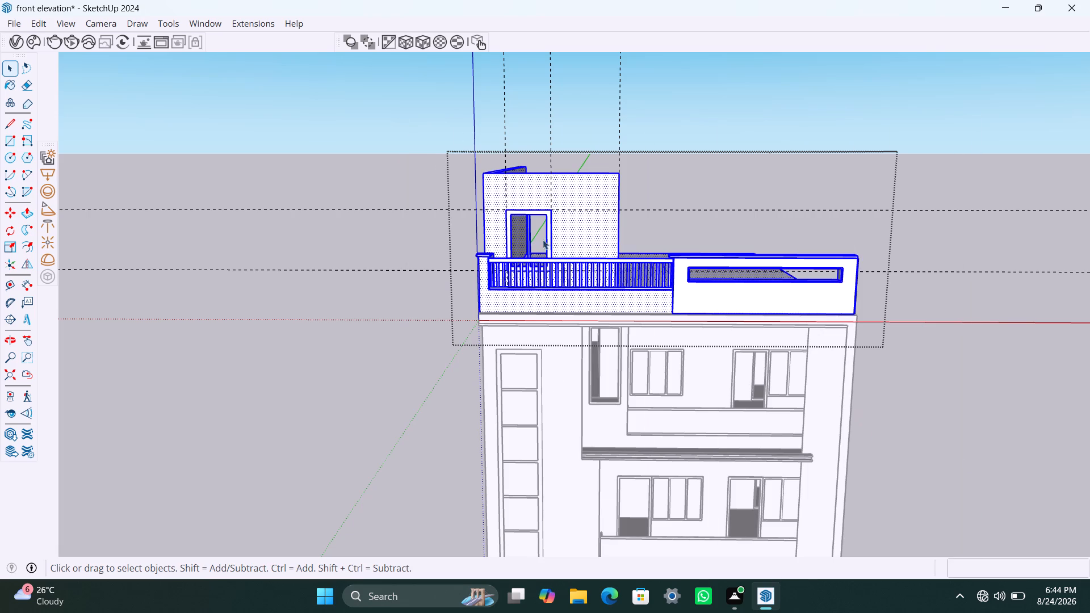
pyautogui.rightClick(540, 197)
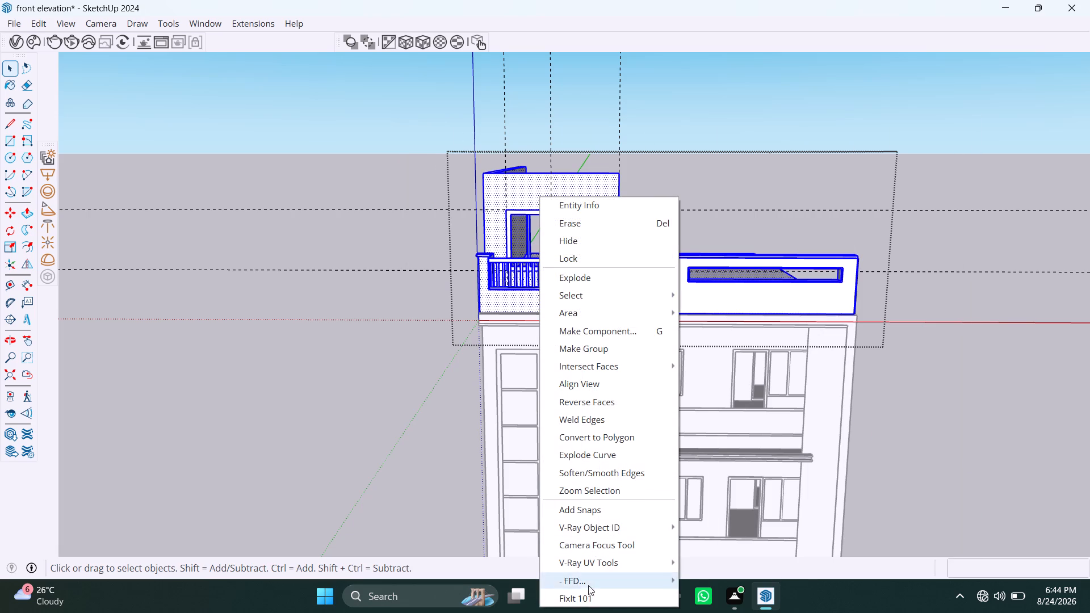
pyautogui.click(590, 594)
pyautogui.click(596, 365)
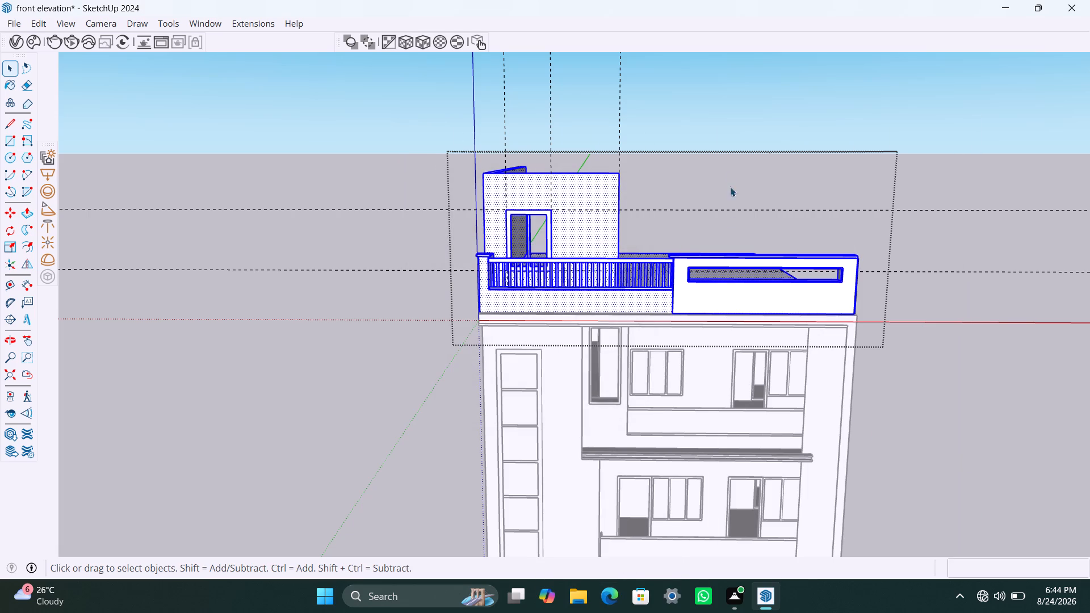
pyautogui.click(720, 125)
# Run FixIt 101 on the whole rooftop storey group together with its guides.
pyautogui.click(512, 192)
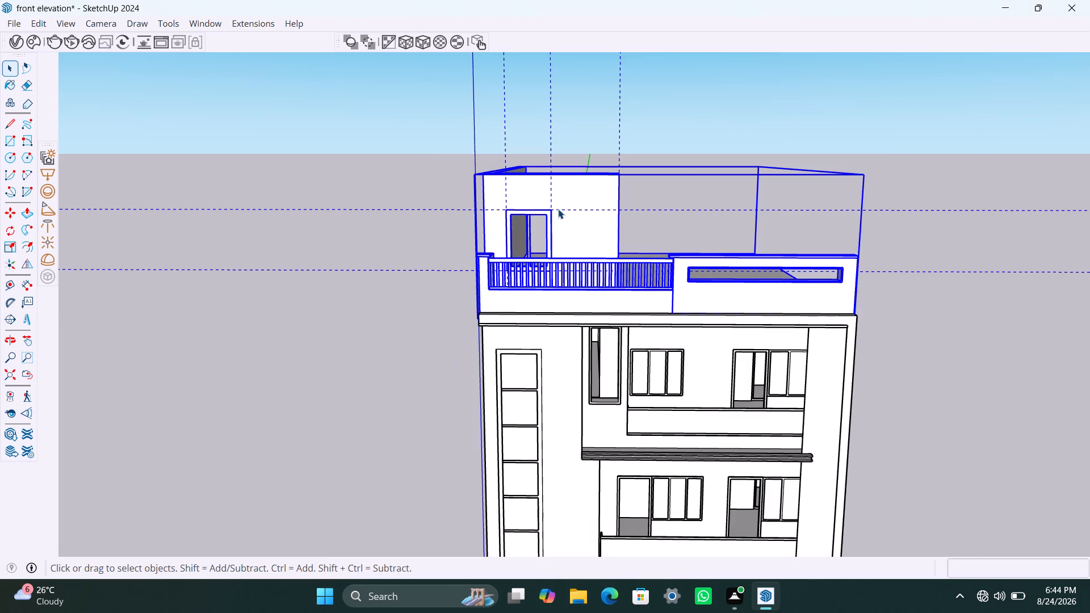
pyautogui.rightClick(601, 228)
pyautogui.click(651, 561)
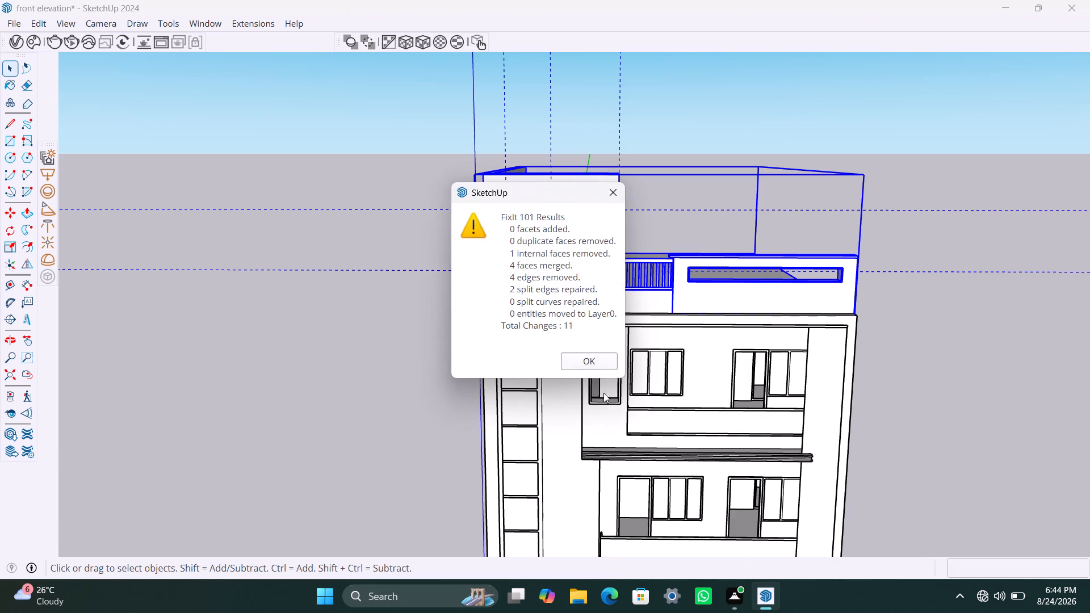
pyautogui.click(585, 356)
pyautogui.click(925, 375)
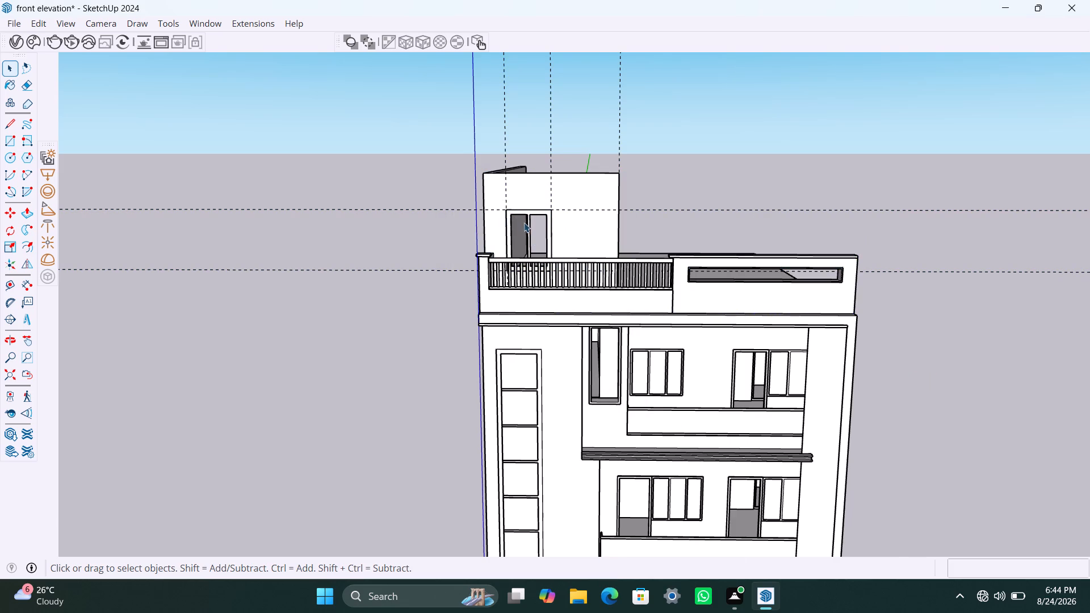
# Draw a pane rectangle across the window opening nearer the balcony's corner post and make it a group.
pyautogui.scroll(12, 523, 225)
pyautogui.moveTo(532, 255); pyautogui.dragTo(584, 273, button='middle')
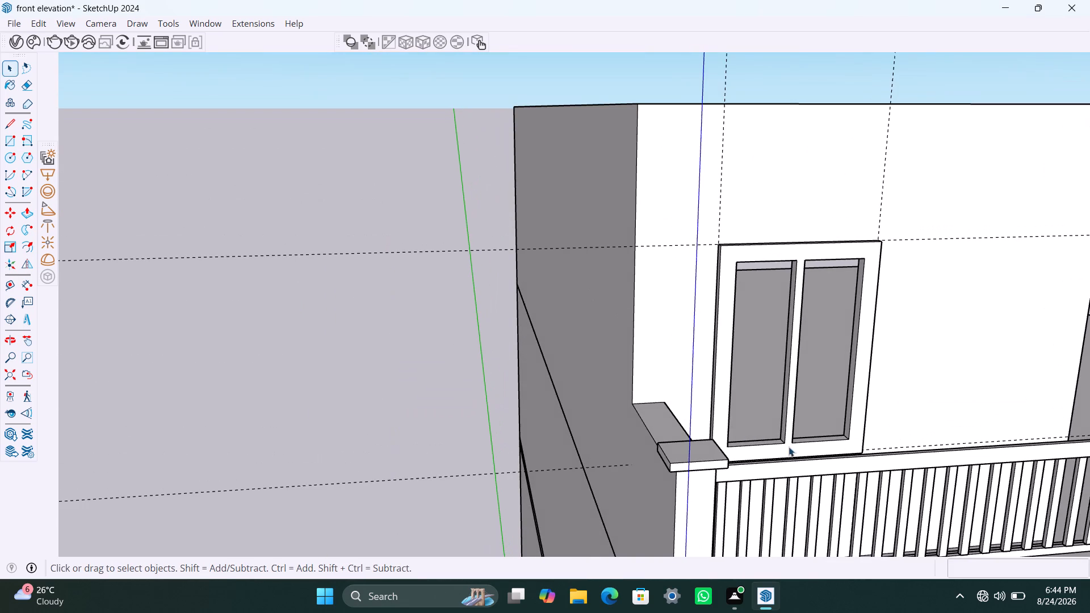
pyautogui.moveTo(775, 460); pyautogui.dragTo(704, 472, button='middle')
pyautogui.scroll(-2, 862, 469)
pyautogui.keyDown('shift'); pyautogui.moveTo(862, 469); pyautogui.dragTo(703, 454, button='middle'); pyautogui.keyUp('shift')
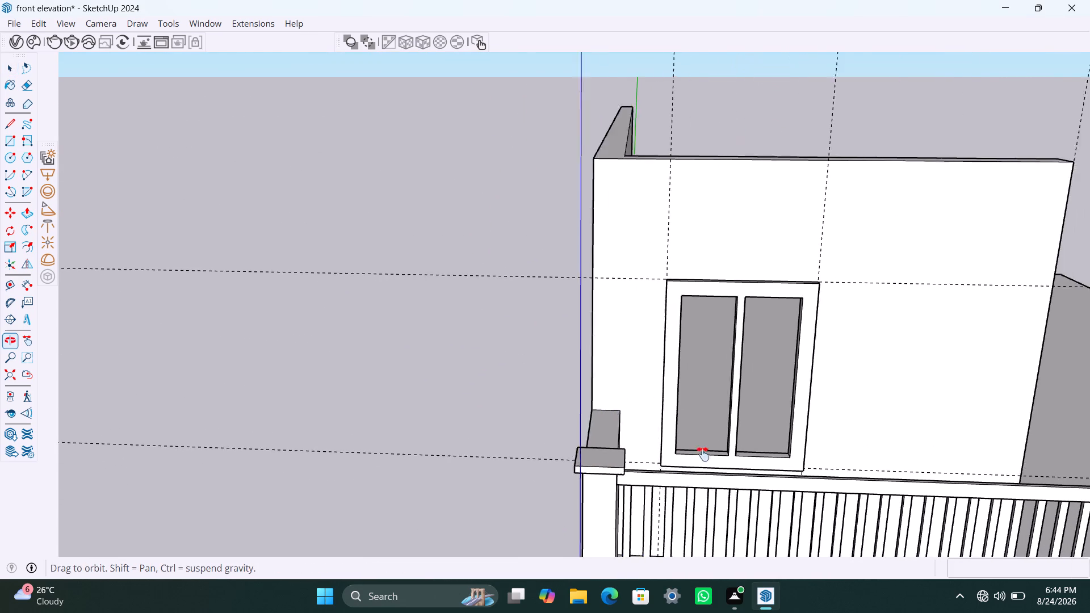
pyautogui.keyDown('shift'); pyautogui.moveTo(703, 454); pyautogui.dragTo(697, 450, button='middle'); pyautogui.keyUp('shift')
pyautogui.scroll(2, 638, 314)
pyautogui.press('r')
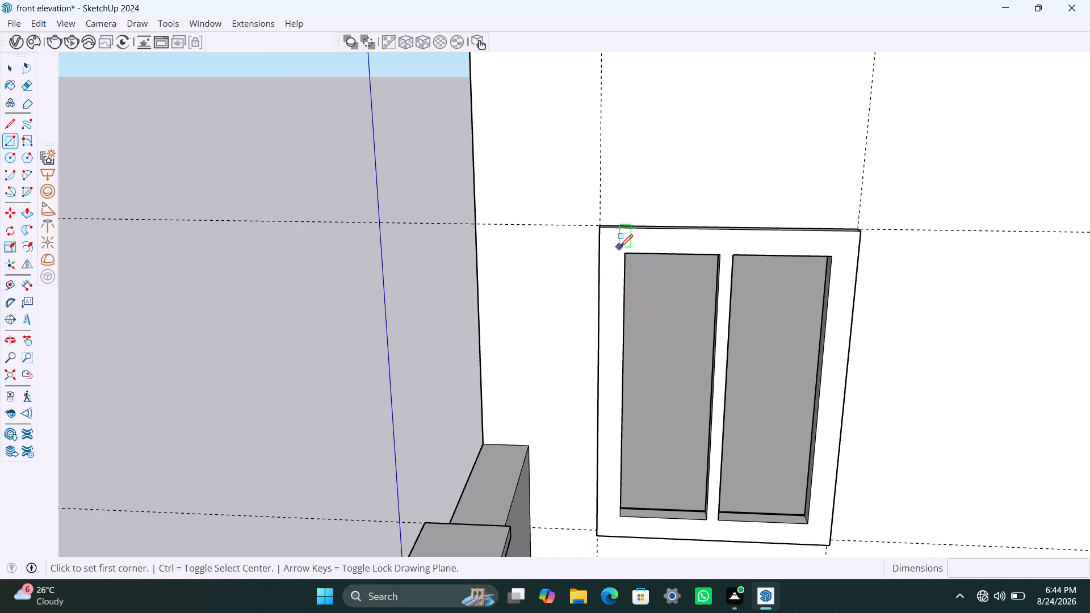
pyautogui.click(626, 254)
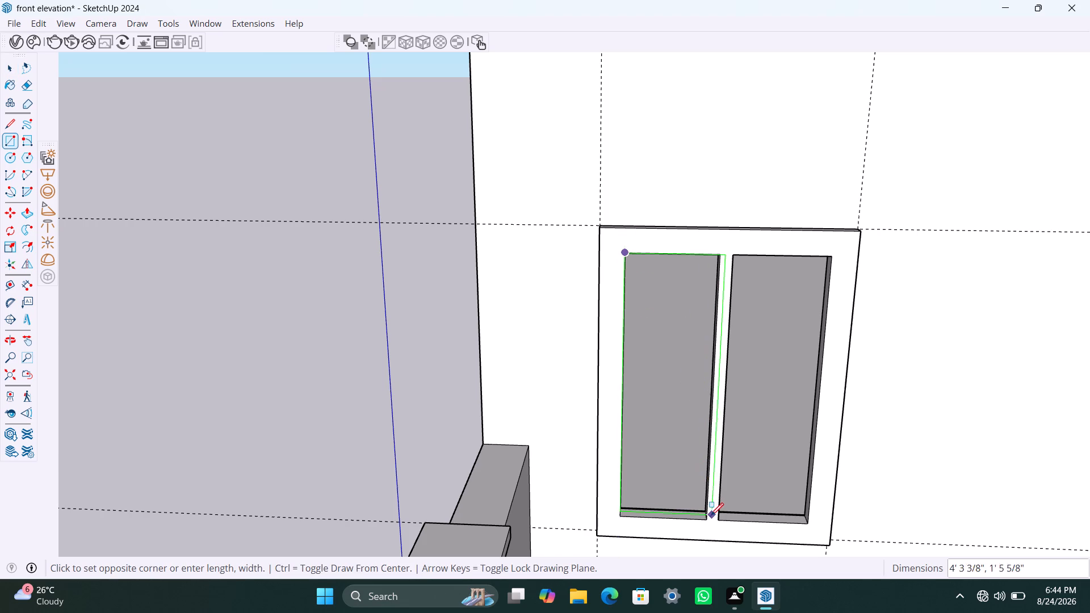
pyautogui.click(708, 517)
pyautogui.press('space')
pyautogui.doubleClick(679, 454)
pyautogui.rightClick(679, 454)
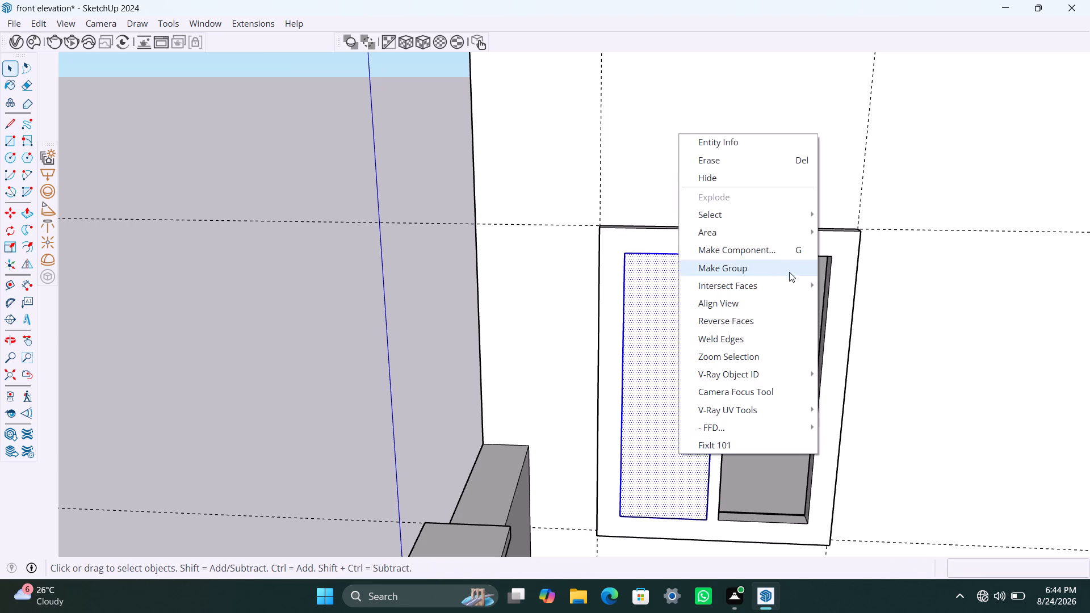
pyautogui.click(779, 273)
# Open the pane group, extrude its face 8 mm and close the group.
pyautogui.tripleClick(677, 383)
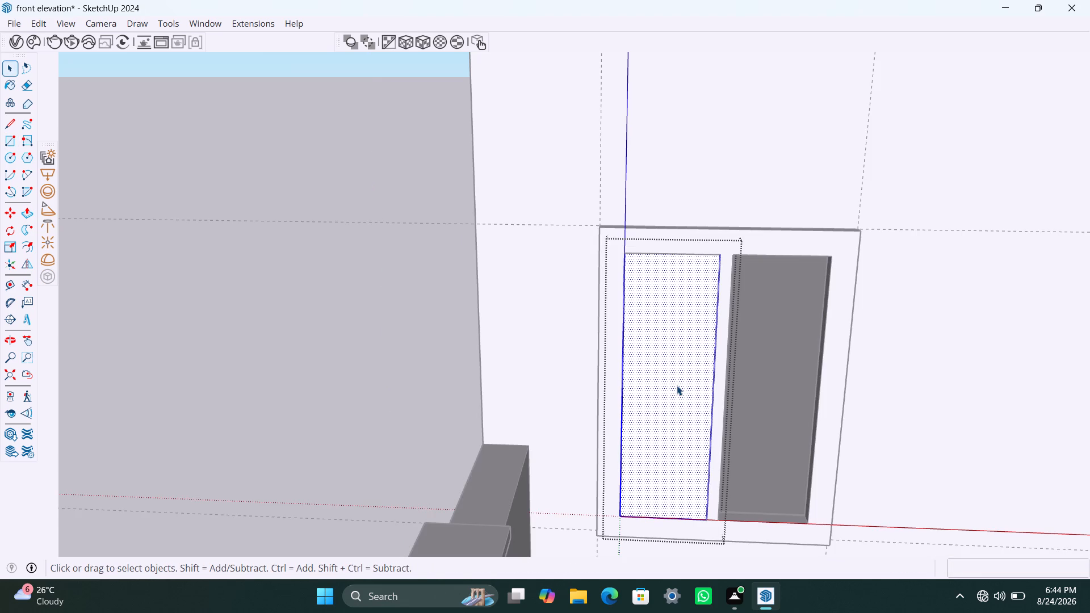
pyautogui.press('p')
pyautogui.click(677, 385)
pyautogui.write('8mm')
pyautogui.press('Return')
pyautogui.press('space')
pyautogui.click(171, 330)
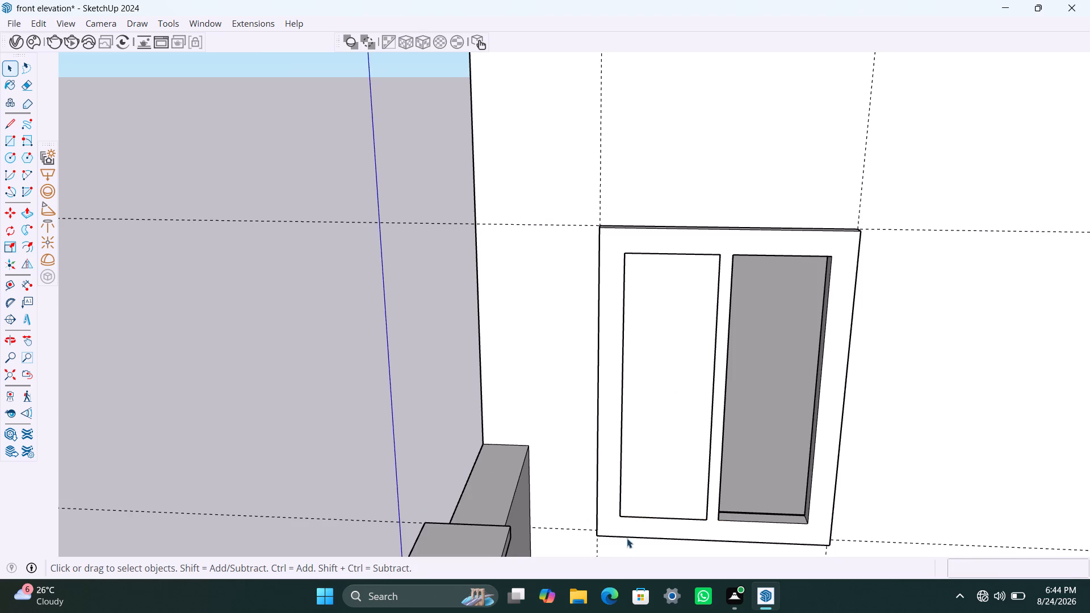
# Move the pane 1 1/2" inward from the frame's front face, to the middle of the frame's depth.
pyautogui.scroll(3, 663, 545)
pyautogui.click(668, 507)
pyautogui.press('m')
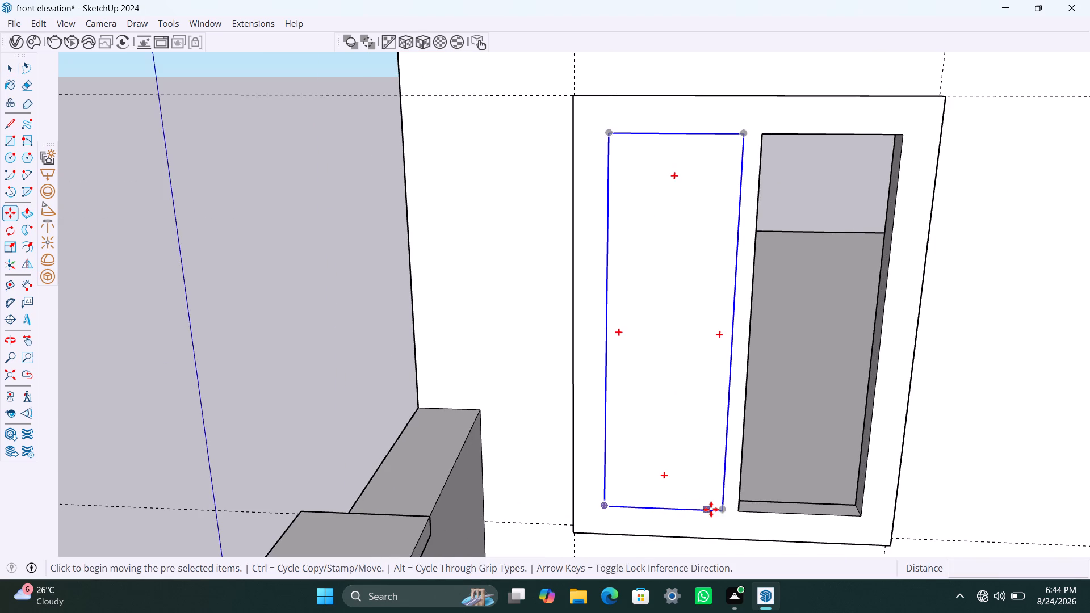
pyautogui.click(718, 509)
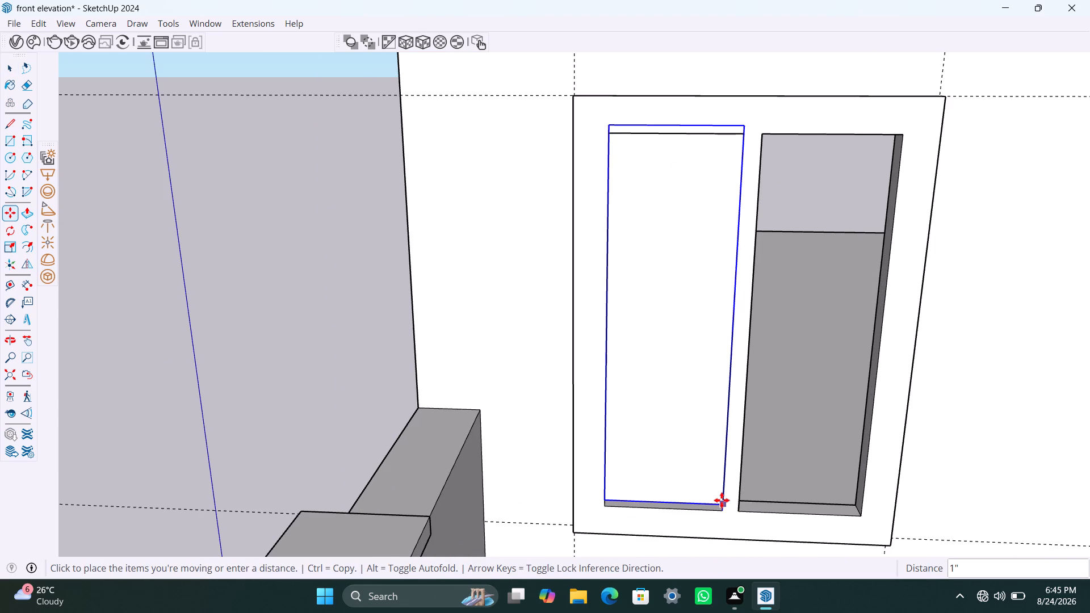
pyautogui.scroll(8, 722, 500)
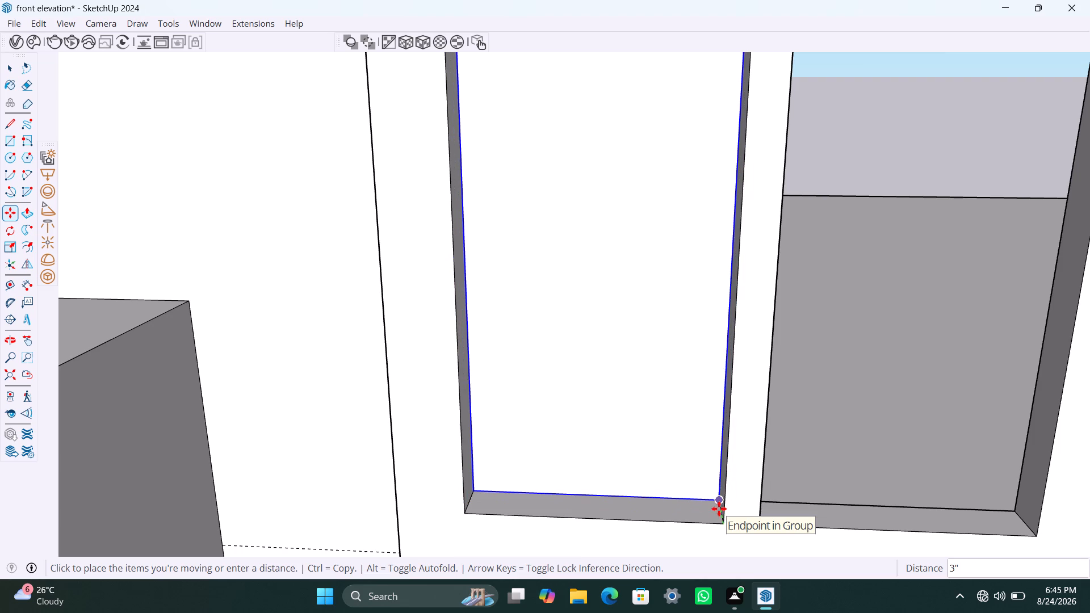
pyautogui.click(719, 510)
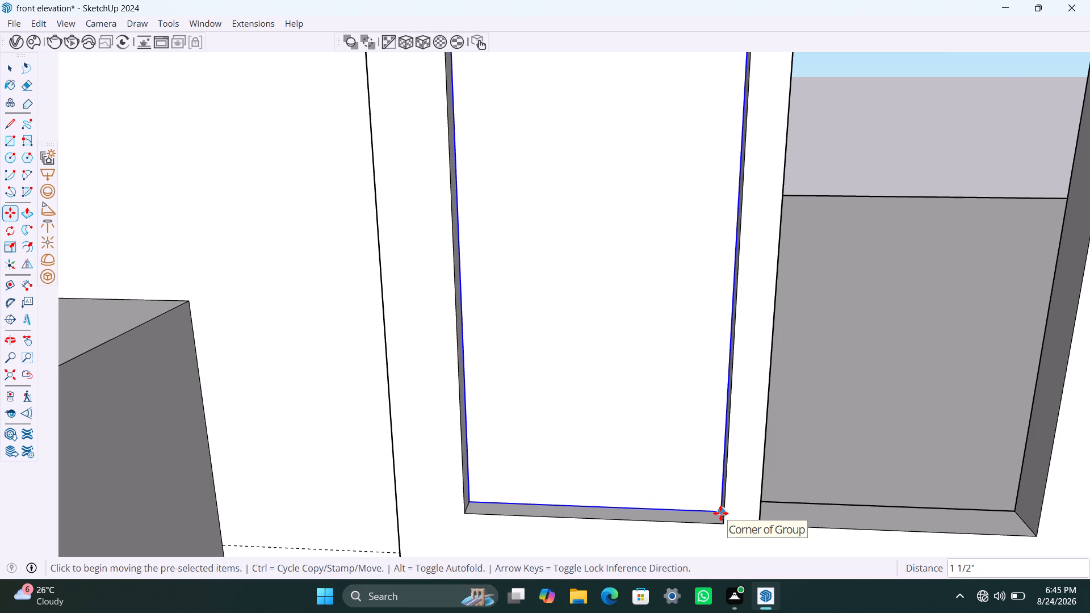
# Copy the pane into the second window opening and shift the copy about 1/4" onto the opening's lower mullion-side corner.
pyautogui.press('m')
pyautogui.click(720, 513)
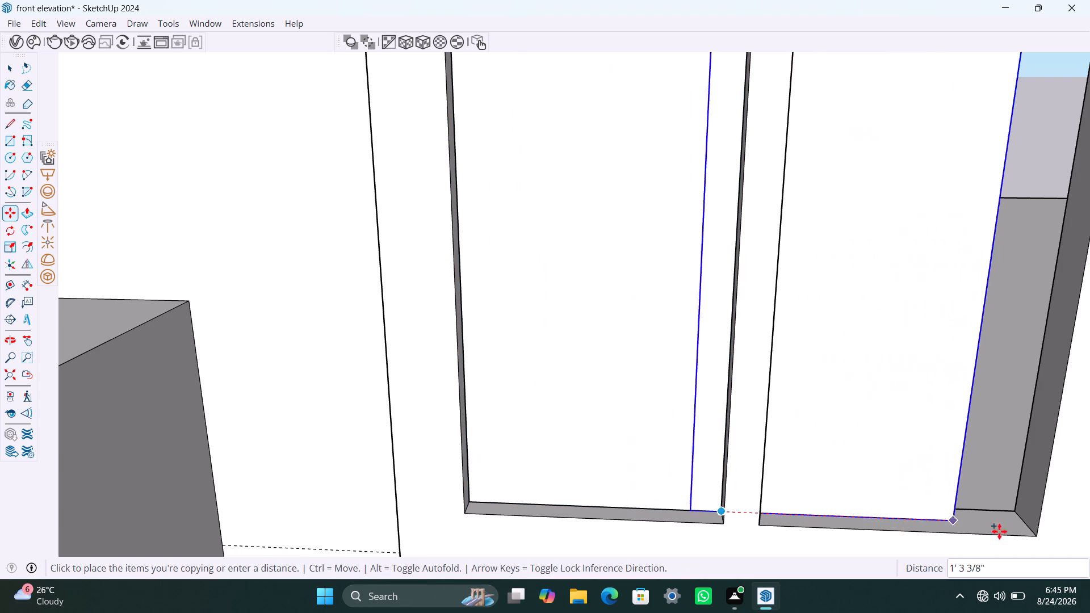
pyautogui.click(1034, 534)
pyautogui.scroll(2, 766, 523)
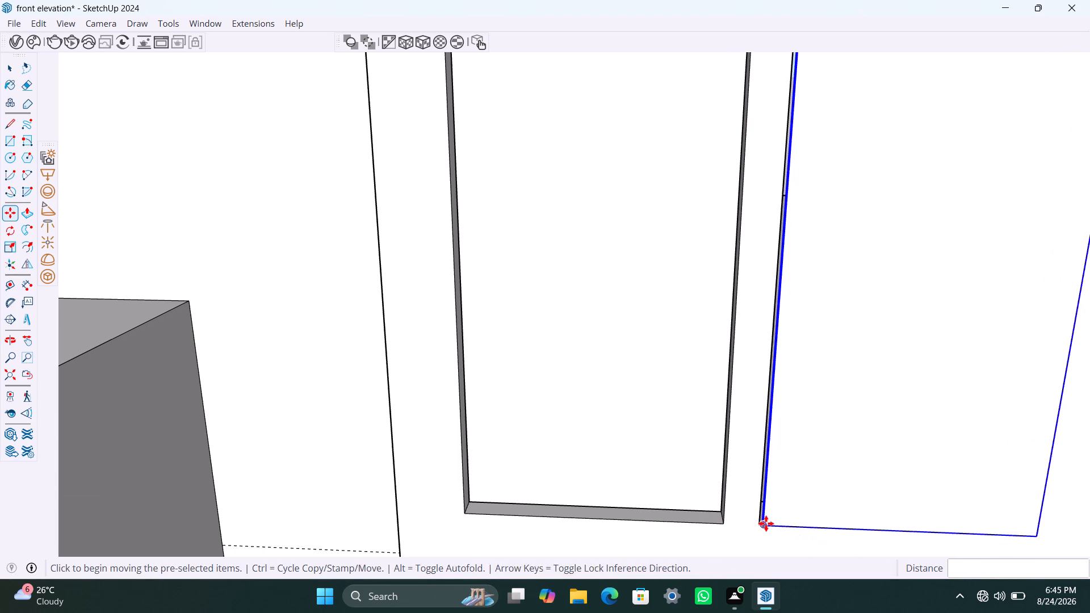
pyautogui.scroll(1, 766, 523)
pyautogui.moveTo(783, 517); pyautogui.dragTo(757, 528, button='middle')
pyautogui.click(754, 533)
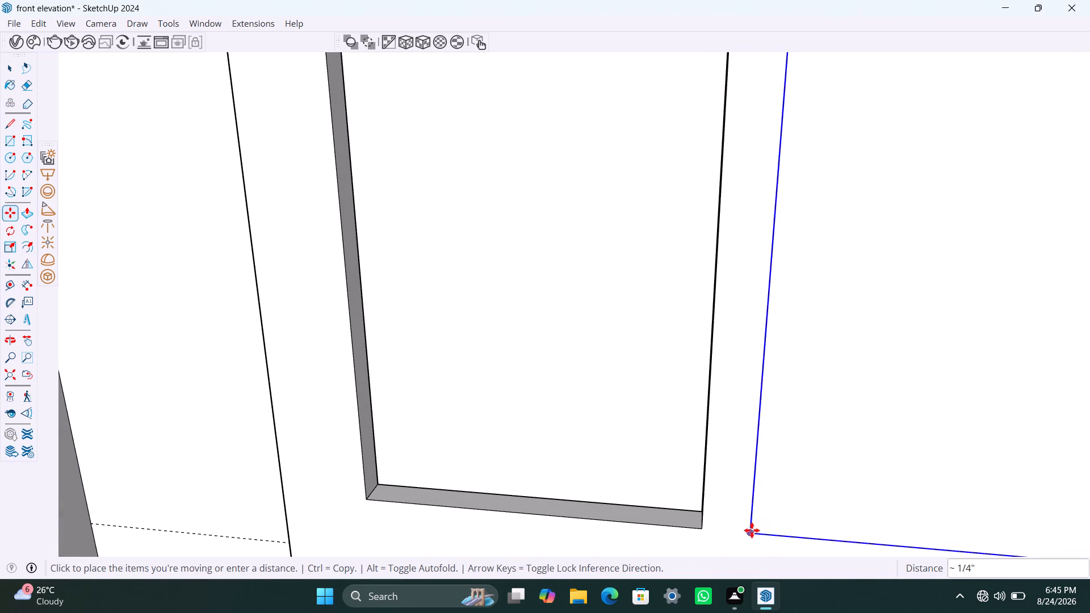
pyautogui.click(751, 532)
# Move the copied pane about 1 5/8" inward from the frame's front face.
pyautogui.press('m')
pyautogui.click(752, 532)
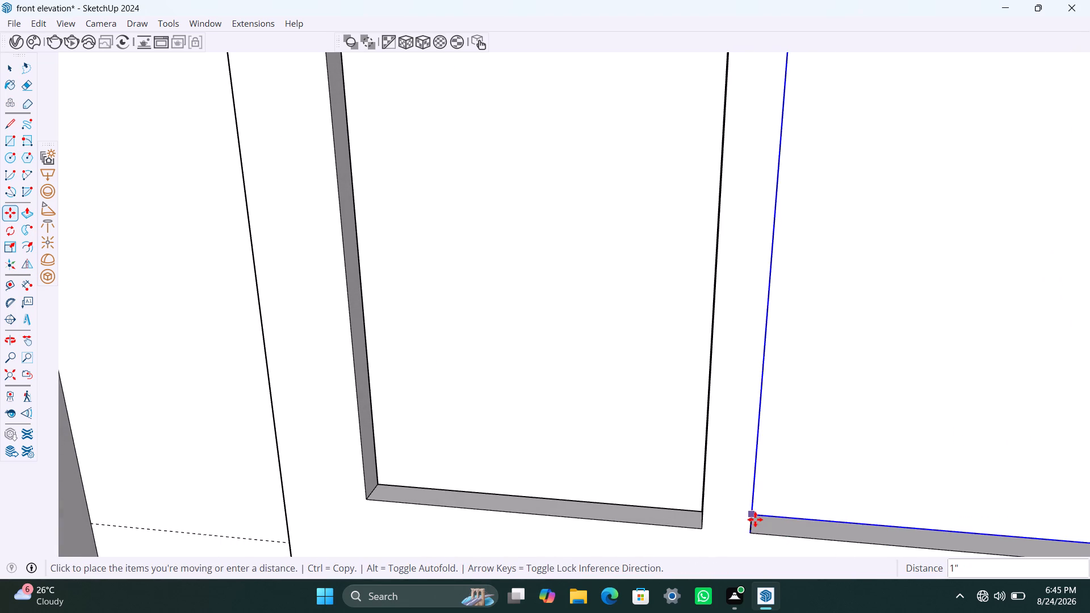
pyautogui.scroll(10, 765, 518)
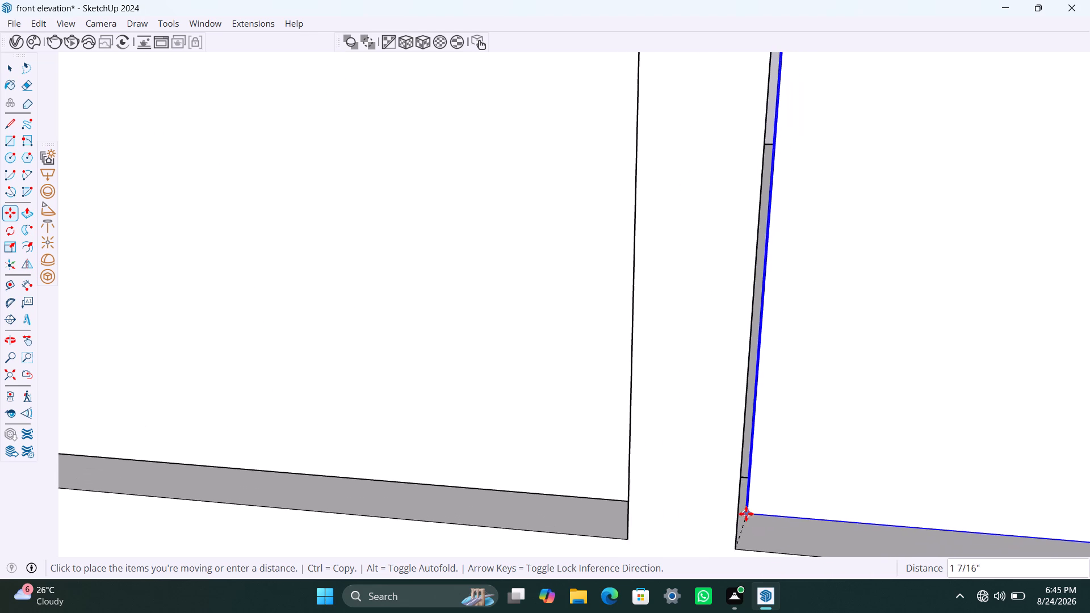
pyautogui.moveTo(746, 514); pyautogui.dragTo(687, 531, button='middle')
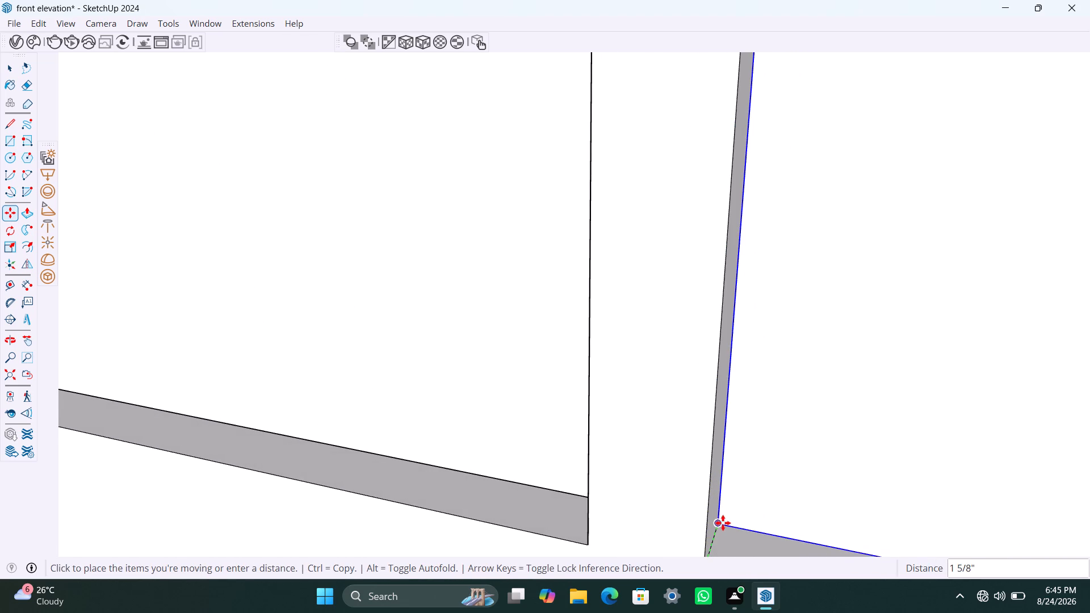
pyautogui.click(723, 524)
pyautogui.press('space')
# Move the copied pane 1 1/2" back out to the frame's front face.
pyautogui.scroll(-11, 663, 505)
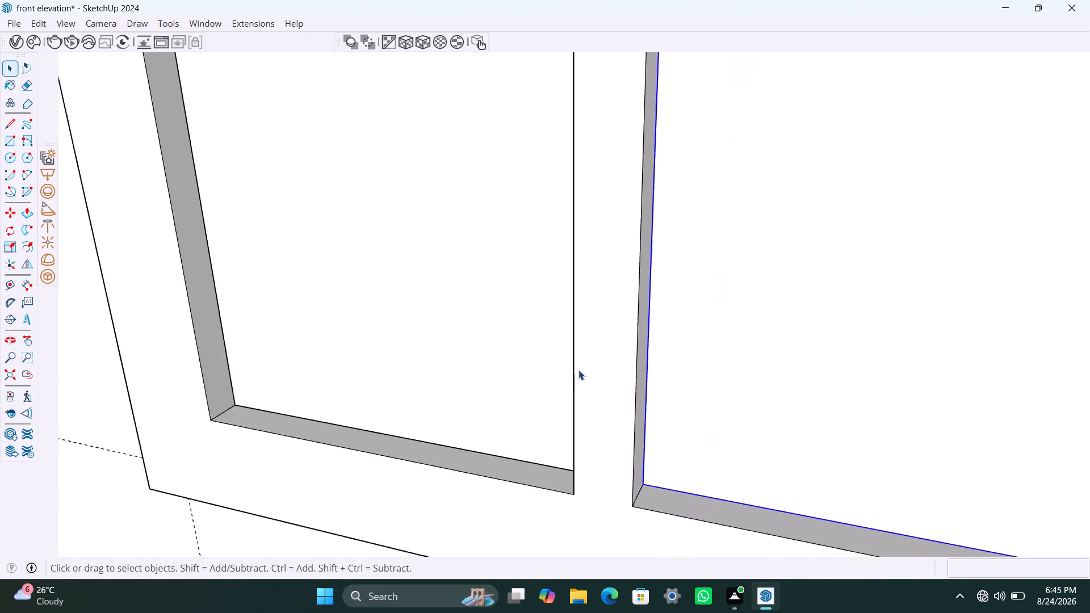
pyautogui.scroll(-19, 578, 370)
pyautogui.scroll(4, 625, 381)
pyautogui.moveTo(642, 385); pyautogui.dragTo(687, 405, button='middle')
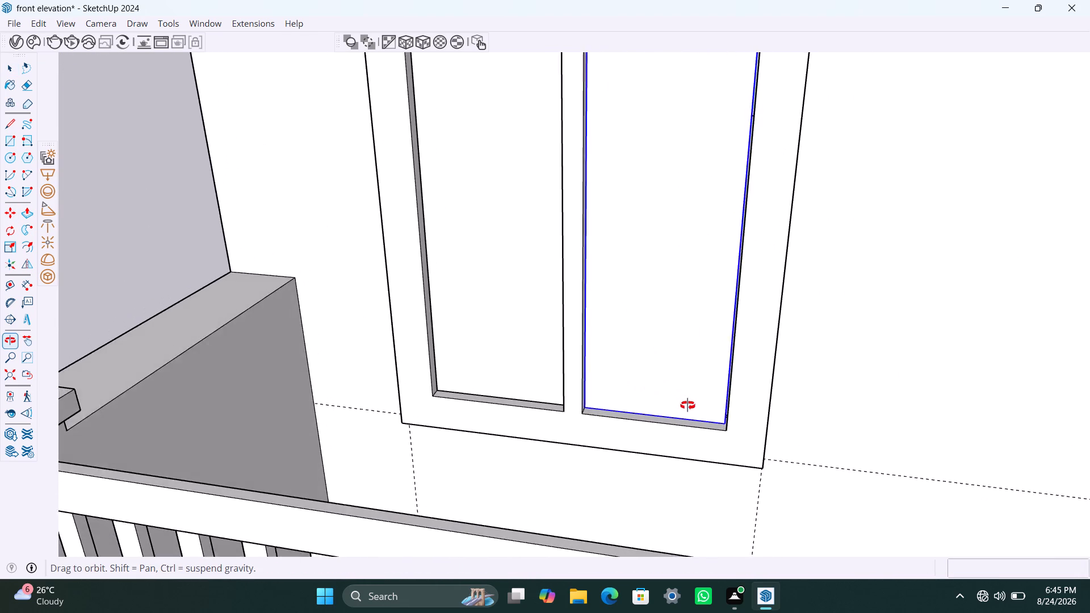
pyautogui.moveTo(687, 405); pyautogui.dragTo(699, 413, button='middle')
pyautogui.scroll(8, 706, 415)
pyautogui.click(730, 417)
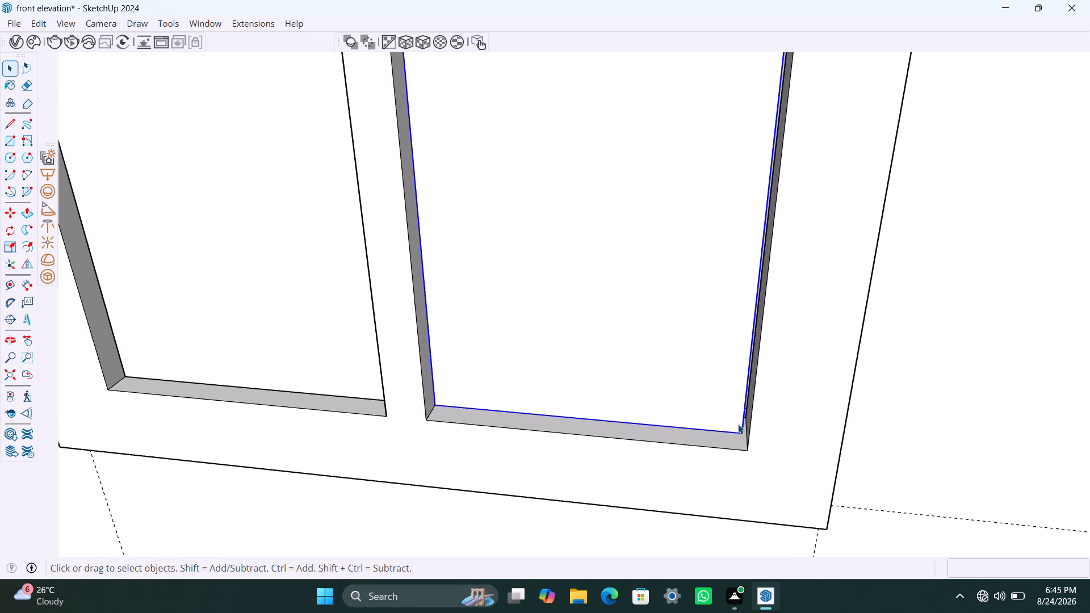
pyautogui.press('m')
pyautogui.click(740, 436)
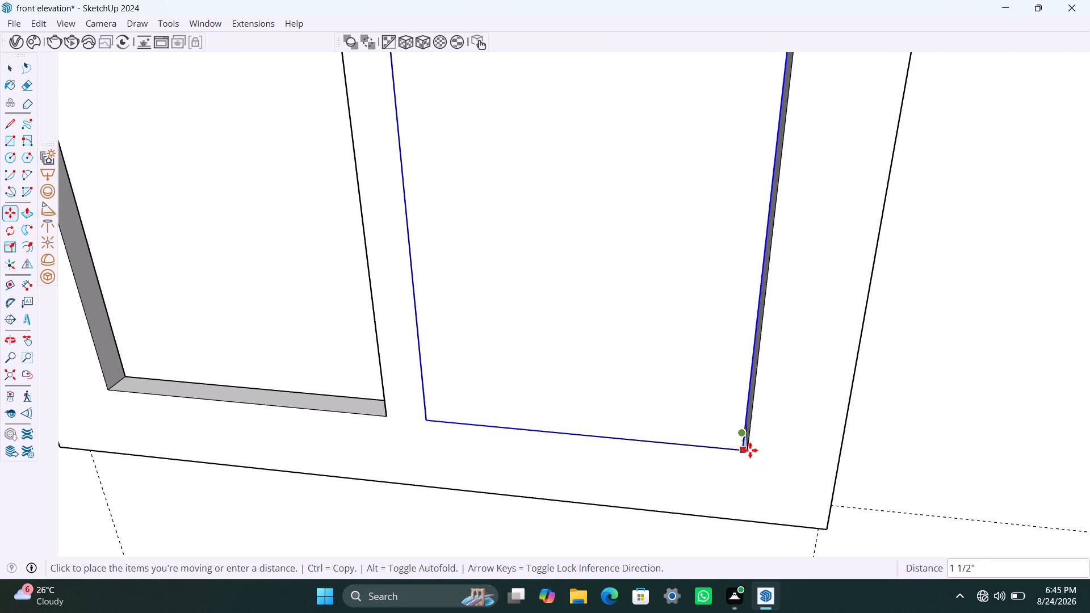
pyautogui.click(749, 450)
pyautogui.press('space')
# Shift the copied pane about 1/4" sideways onto the opening's lower corner farther from the mullion.
pyautogui.scroll(3, 748, 433)
pyautogui.middleClick(747, 430)
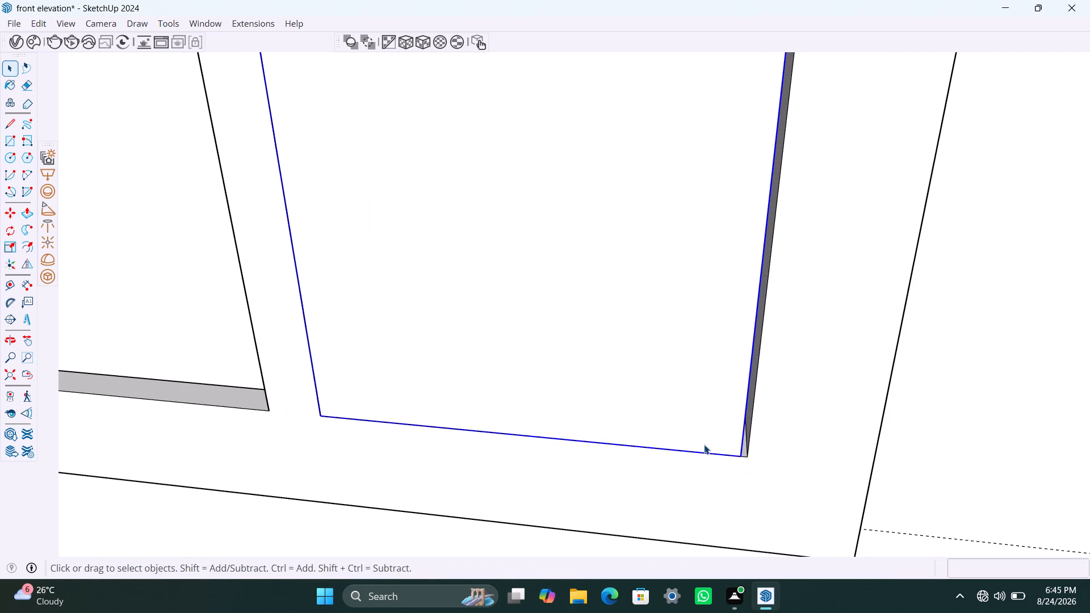
pyautogui.scroll(-5, 722, 448)
pyautogui.press('m')
pyautogui.click(730, 447)
pyautogui.click(734, 450)
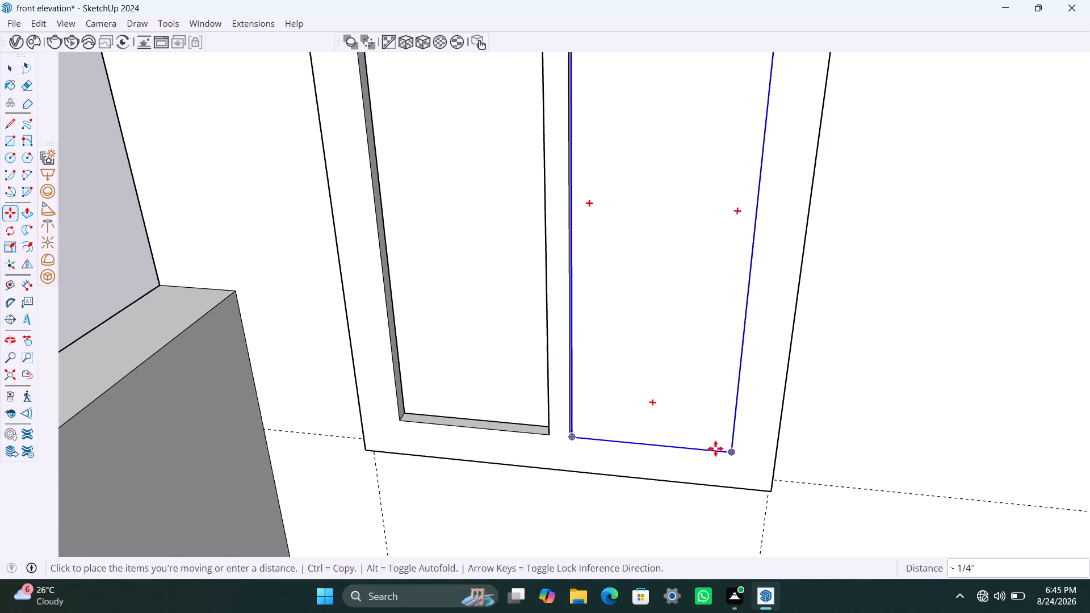
pyautogui.press('space')
# Open the frame group, extrude the mullion's side face out to the copied pane's edge and close the group.
pyautogui.scroll(13, 559, 404)
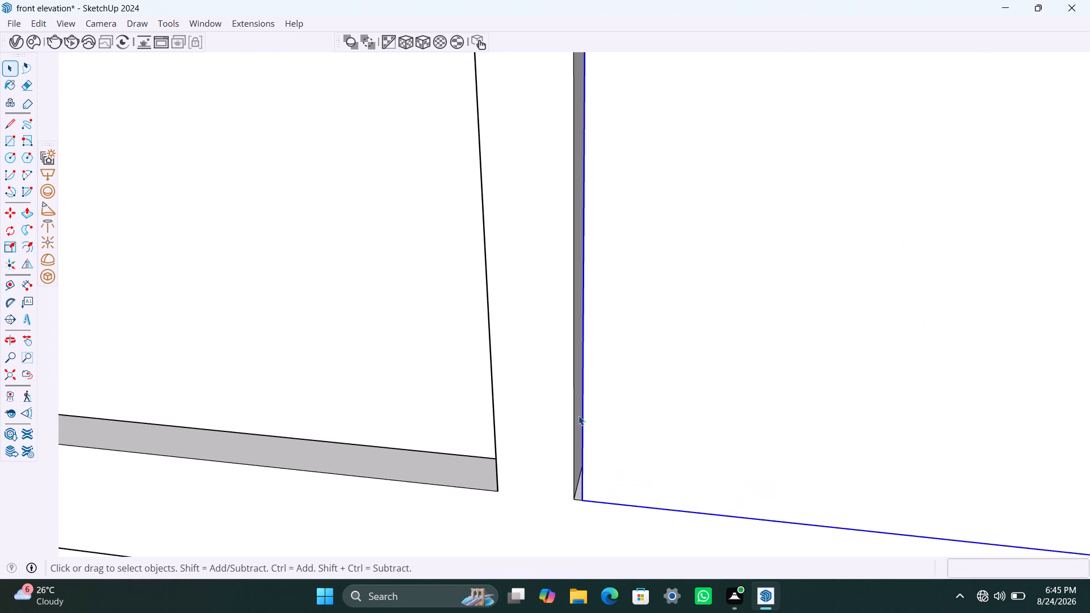
pyautogui.click(578, 415)
pyautogui.tripleClick(578, 415)
pyautogui.click(578, 418)
pyautogui.click(580, 419)
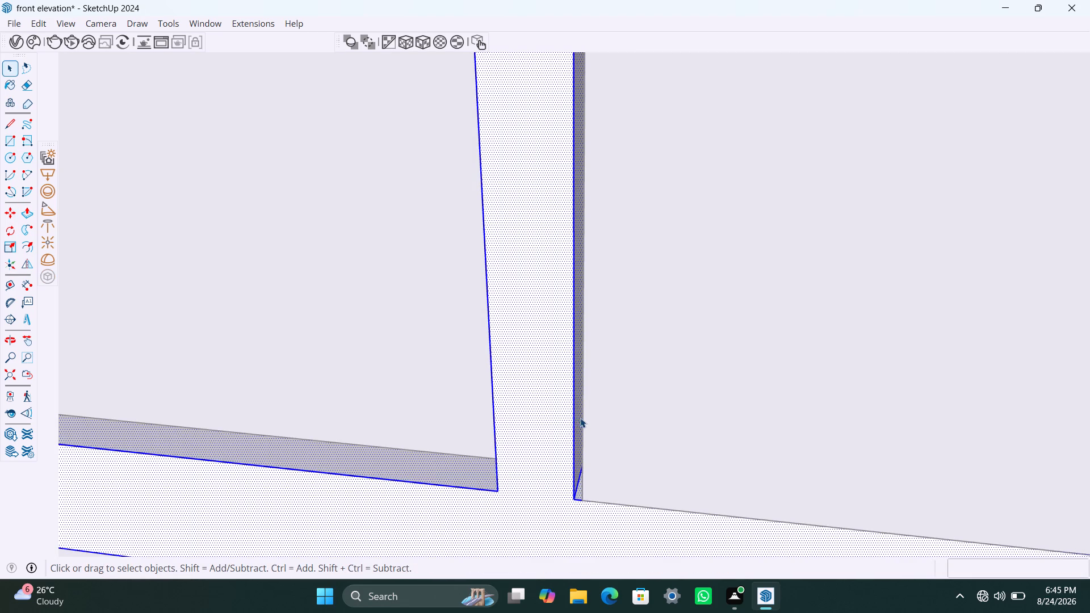
pyautogui.press('p')
pyautogui.click(580, 419)
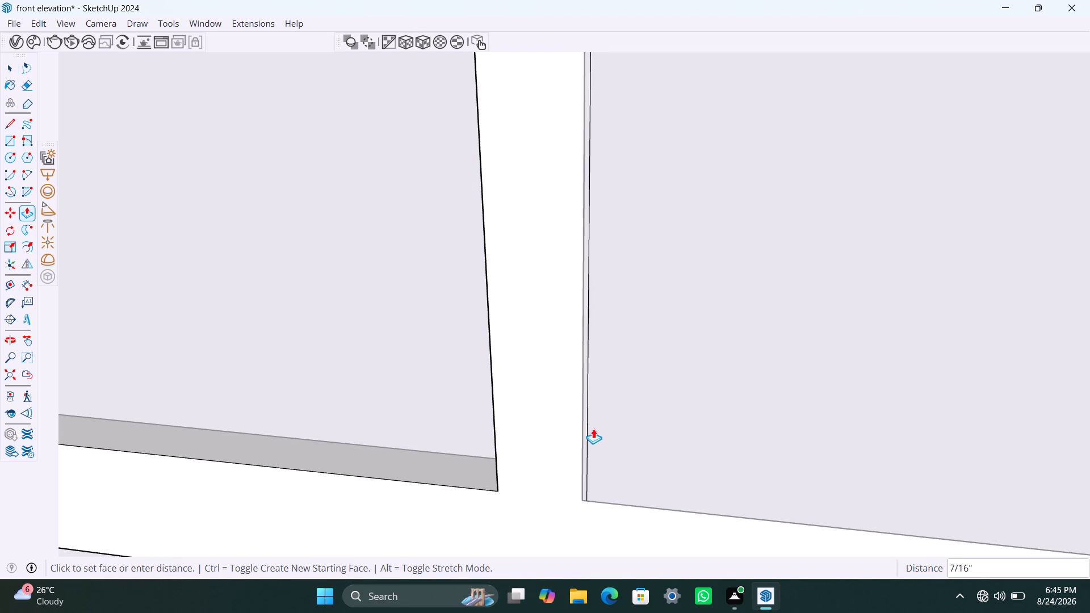
pyautogui.click(584, 439)
pyautogui.press('space')
pyautogui.scroll(-16, 588, 458)
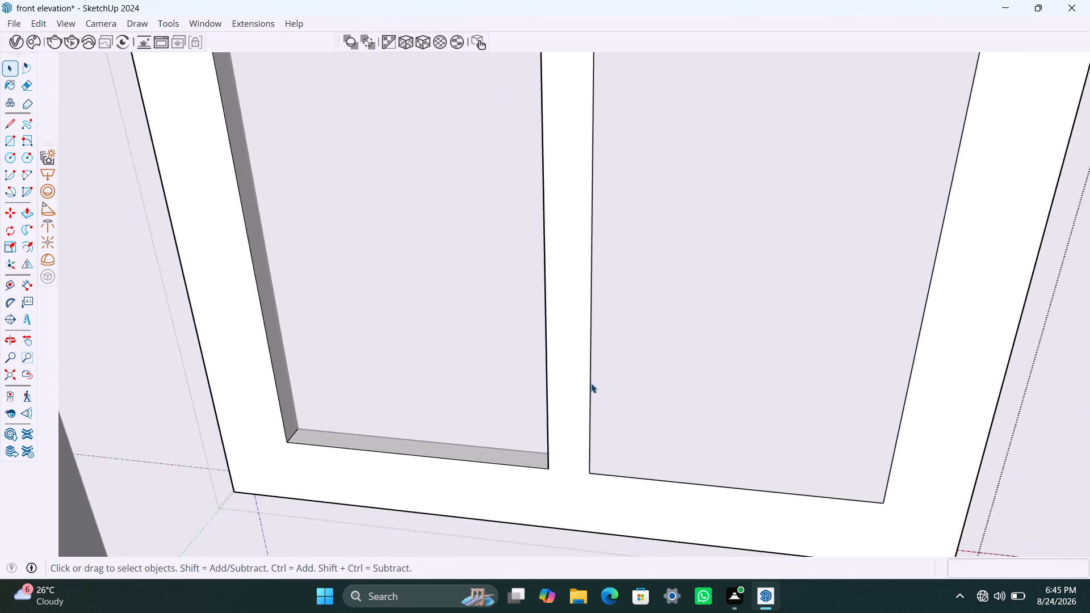
pyautogui.scroll(-2, 591, 383)
pyautogui.click(670, 323)
pyautogui.click(838, 334)
pyautogui.click(890, 351)
pyautogui.click(894, 359)
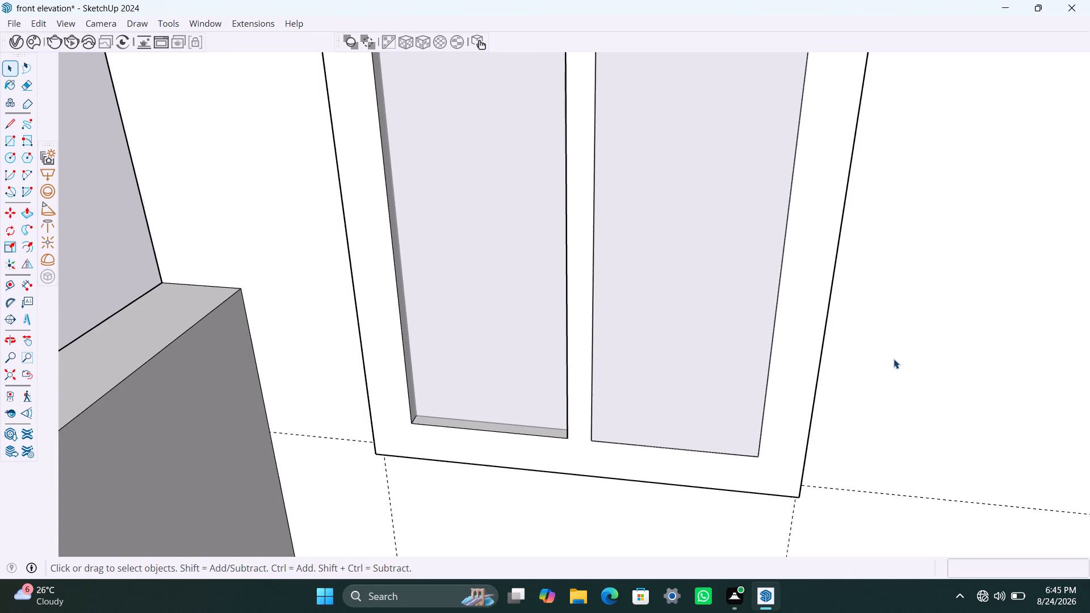
pyautogui.scroll(-5, 446, 348)
pyautogui.tripleClick(188, 232)
pyautogui.click(188, 231)
# Move the copied pane 1 15/16" inward from the frame's front face along the green axis.
pyautogui.click(572, 396)
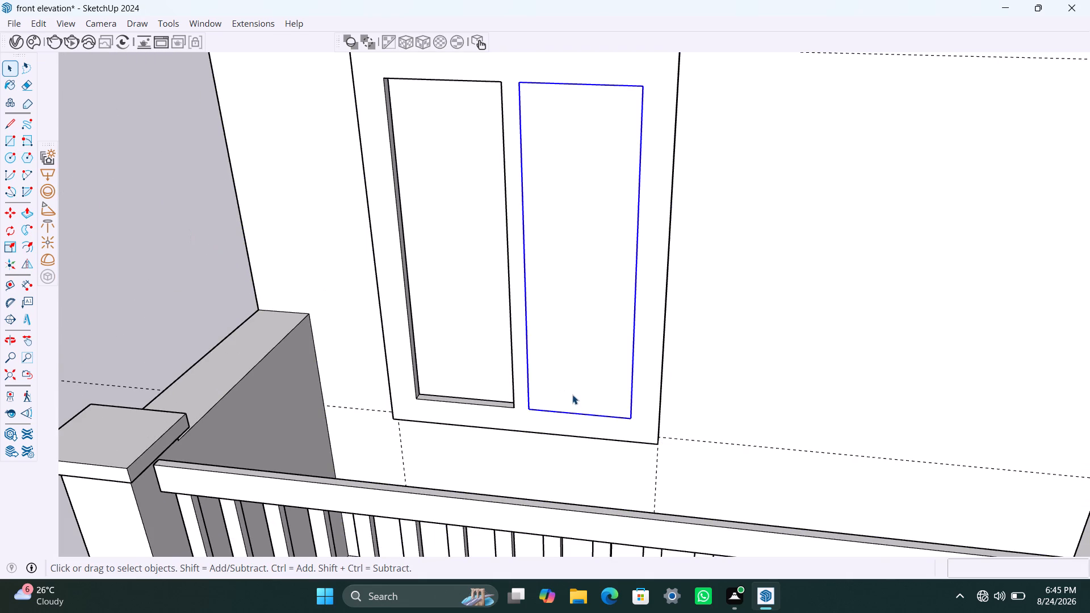
pyautogui.scroll(2, 577, 394)
pyautogui.press('m')
pyautogui.click(644, 424)
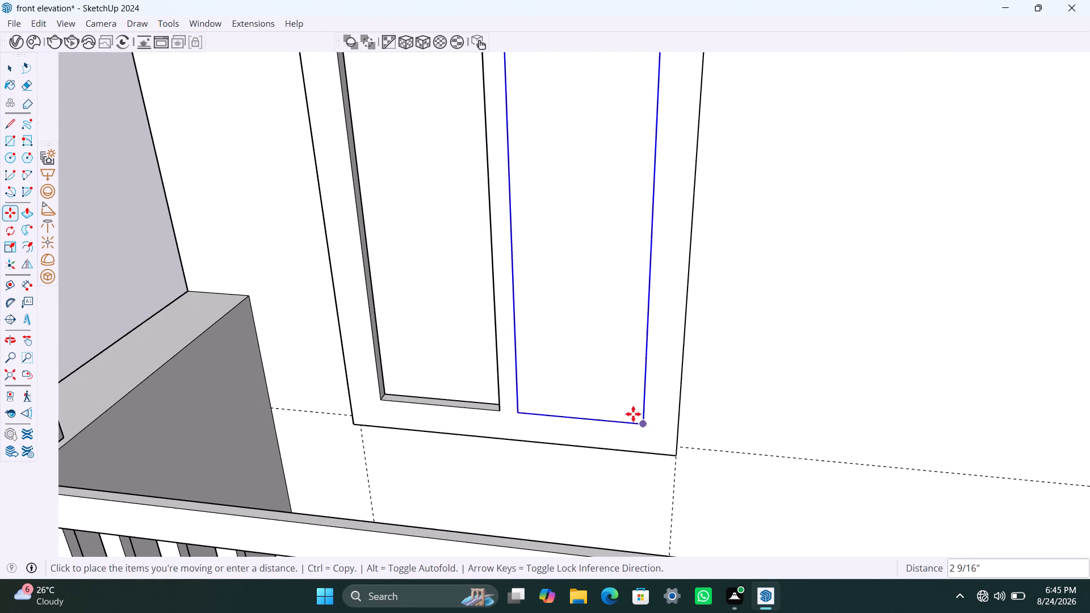
pyautogui.scroll(7, 640, 410)
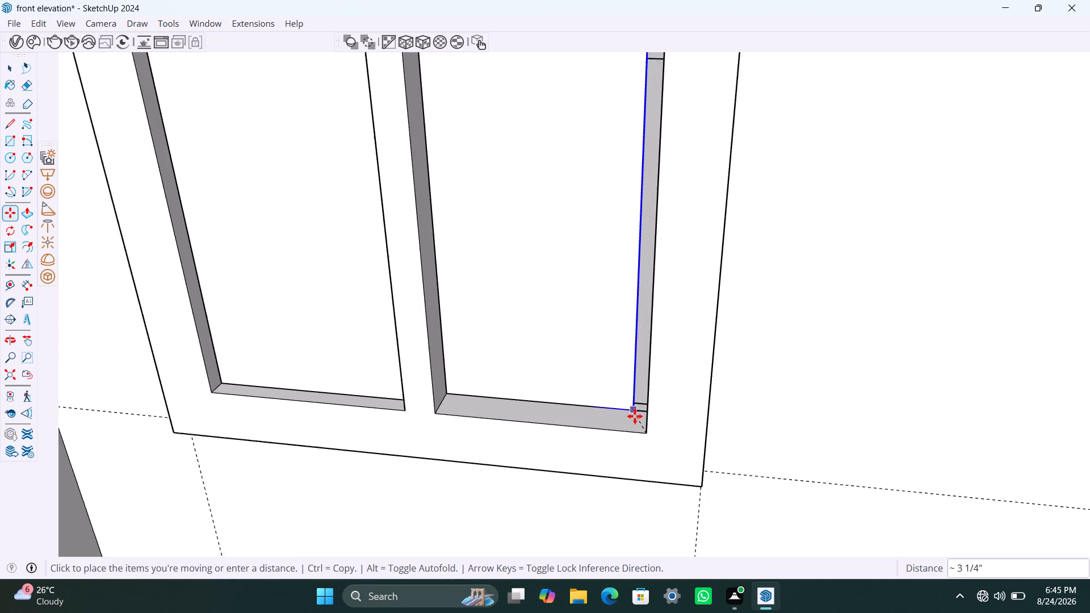
pyautogui.moveTo(647, 419); pyautogui.dragTo(731, 446, button='middle')
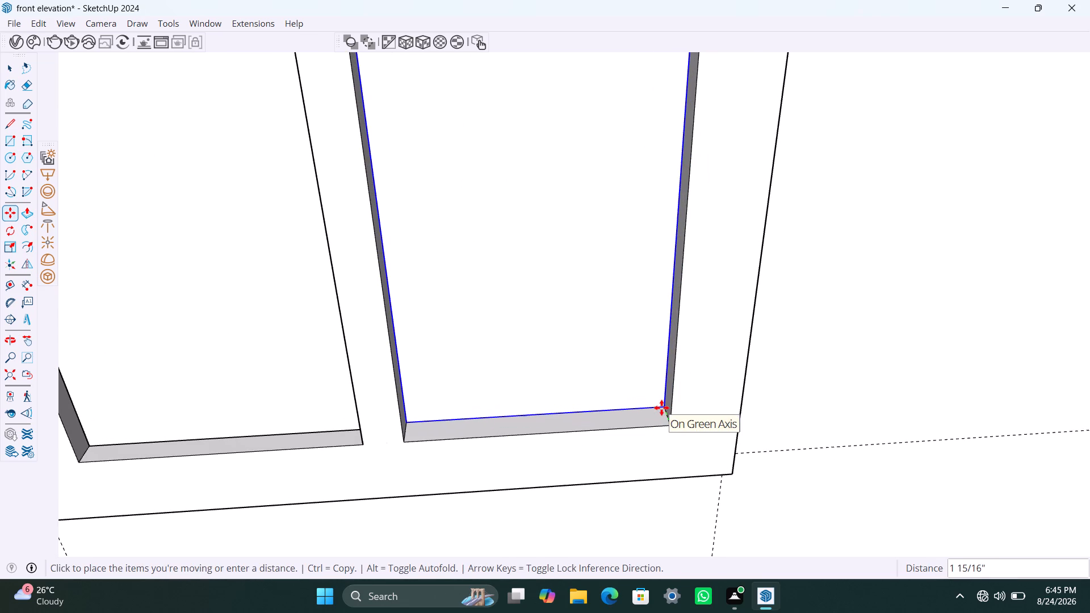
pyautogui.click(661, 408)
pyautogui.press('space')
pyautogui.scroll(-20, 530, 372)
pyautogui.scroll(-6, 530, 372)
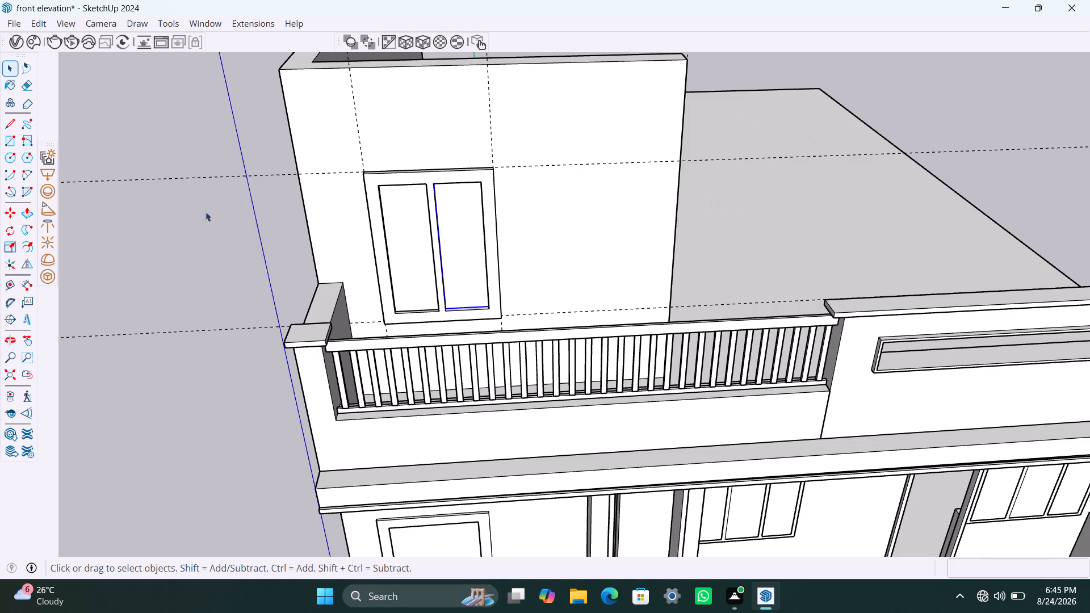
pyautogui.click(129, 183)
# Save the model.
pyautogui.moveTo(462, 275); pyautogui.dragTo(420, 251, button='middle')
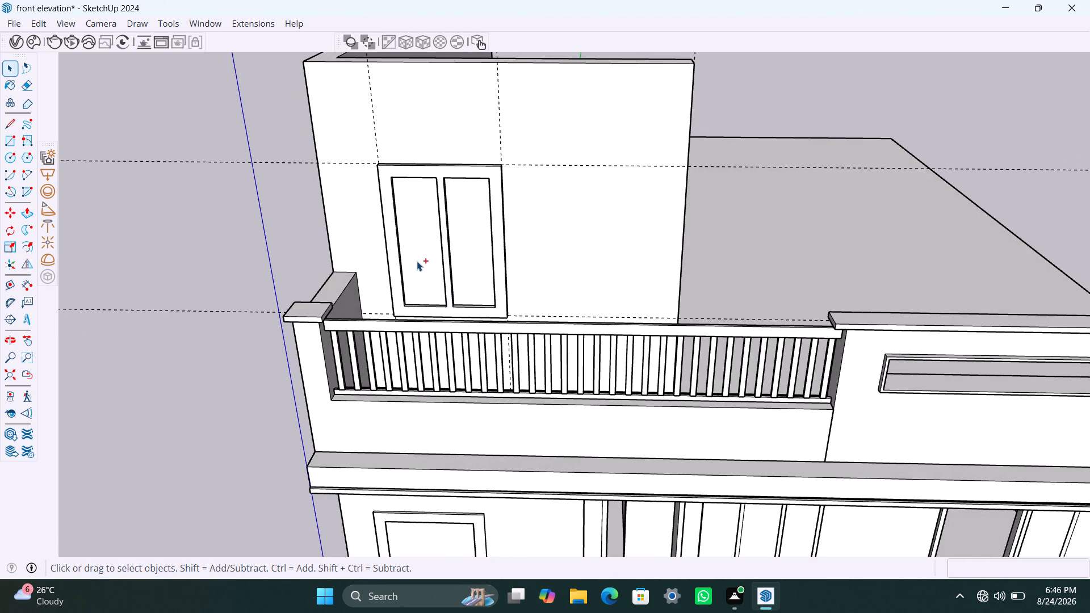
pyautogui.hotkey('ctrl', 's')
pyautogui.press('space')
# Open the rooftop walls group and copy the long side wall's rear vertical edge 9" along the wall's inner face.
pyautogui.scroll(-4, 684, 251)
pyautogui.moveTo(668, 225); pyautogui.dragTo(425, 221, button='middle')
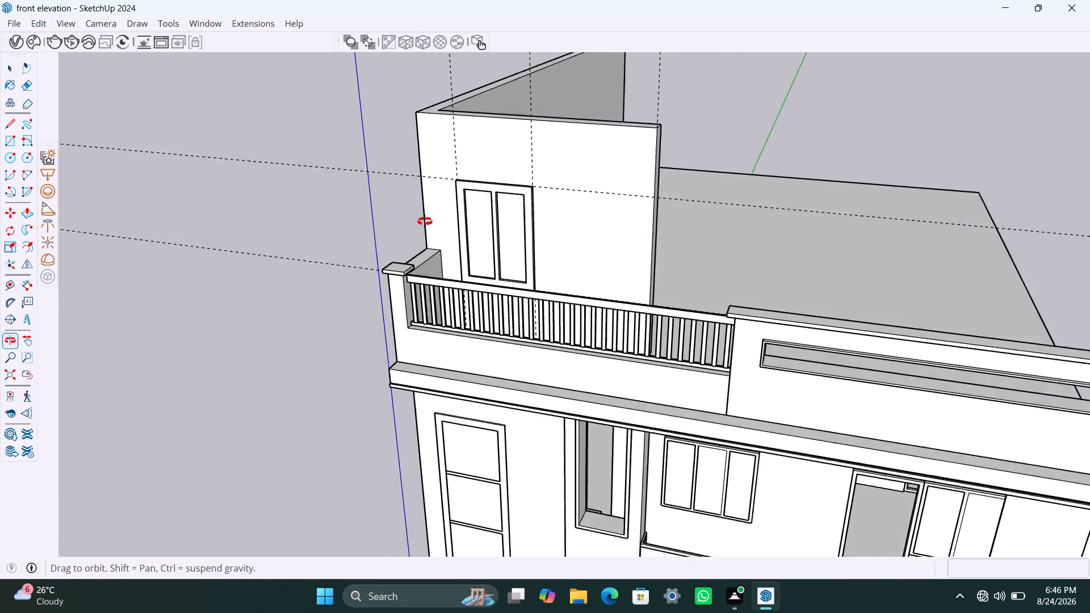
pyautogui.moveTo(425, 221); pyautogui.dragTo(357, 221, button='middle')
pyautogui.scroll(-5, 718, 189)
pyautogui.moveTo(822, 256); pyautogui.dragTo(605, 274, button='middle')
pyautogui.moveTo(979, 350); pyautogui.dragTo(908, 362, button='middle')
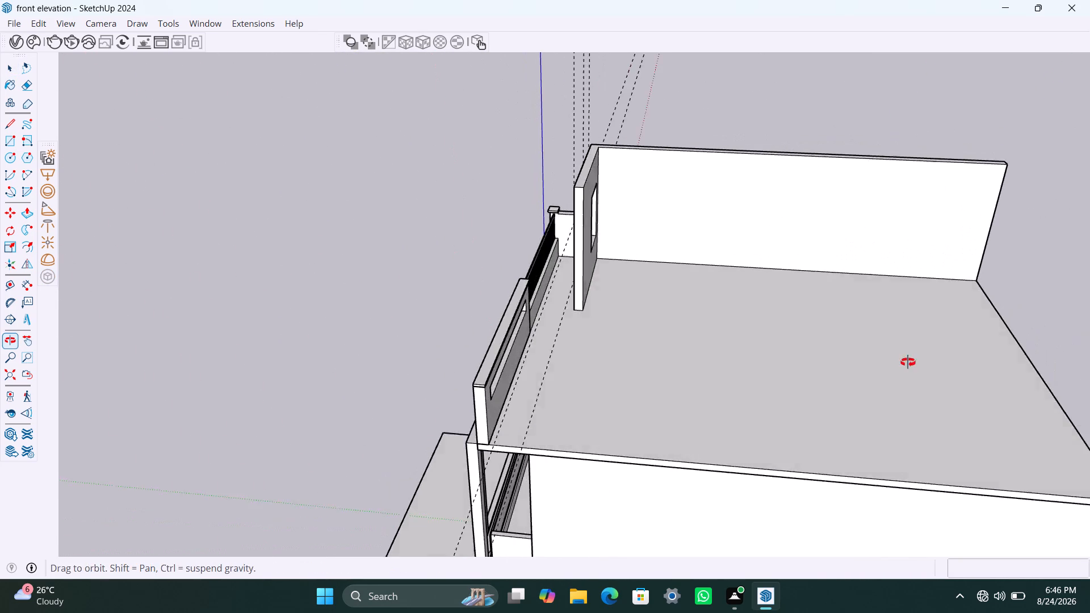
pyautogui.moveTo(908, 362); pyautogui.dragTo(907, 362, button='middle')
pyautogui.scroll(-2, 950, 347)
pyautogui.click(1005, 276)
pyautogui.tripleClick(1006, 276)
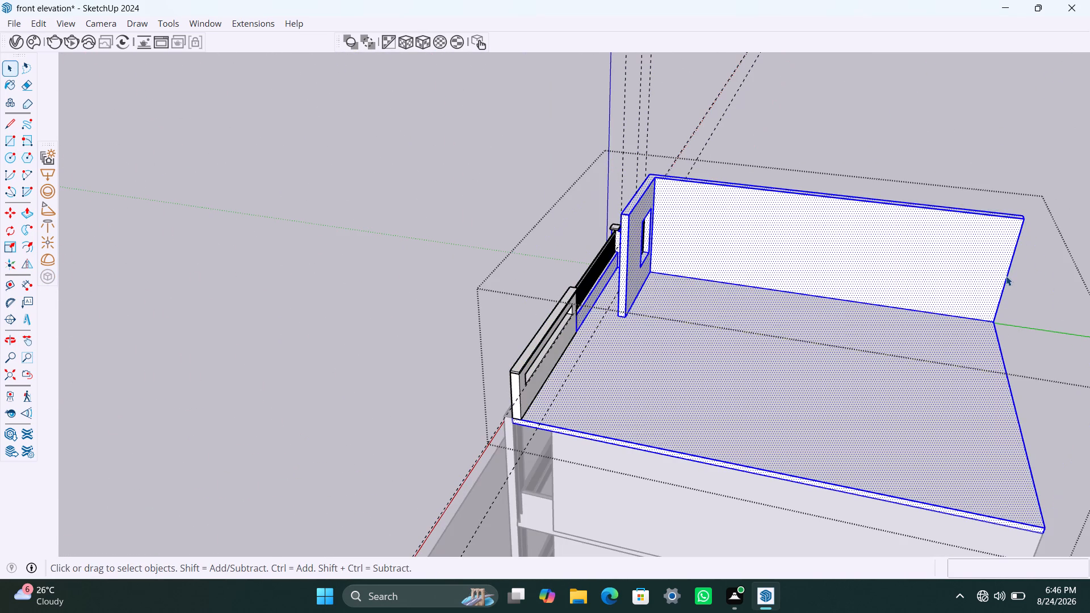
pyautogui.click(1006, 275)
pyautogui.click(1001, 267)
pyautogui.click(1009, 264)
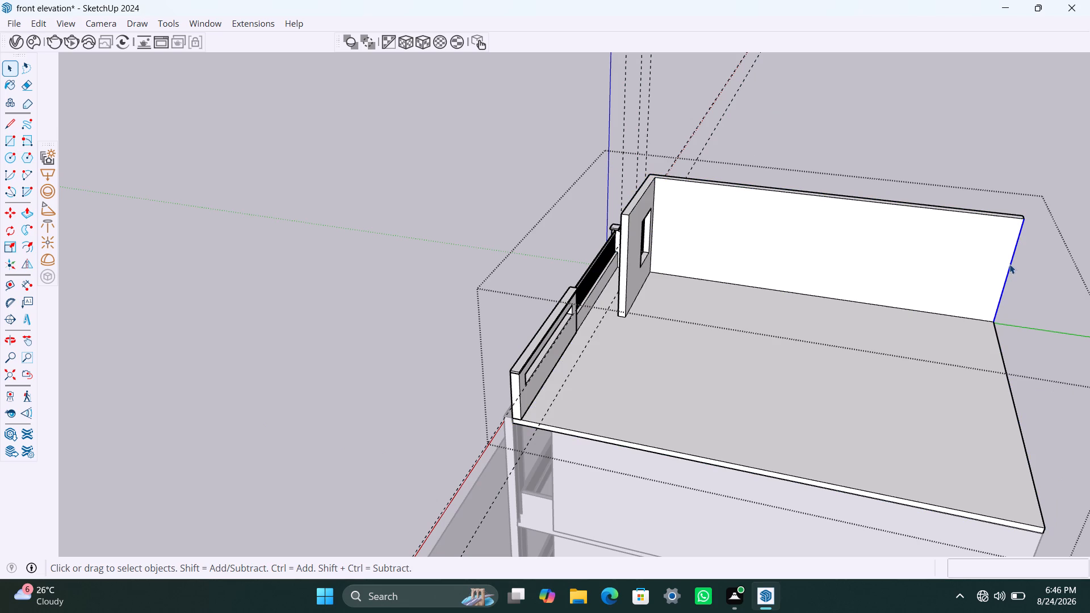
pyautogui.press('m')
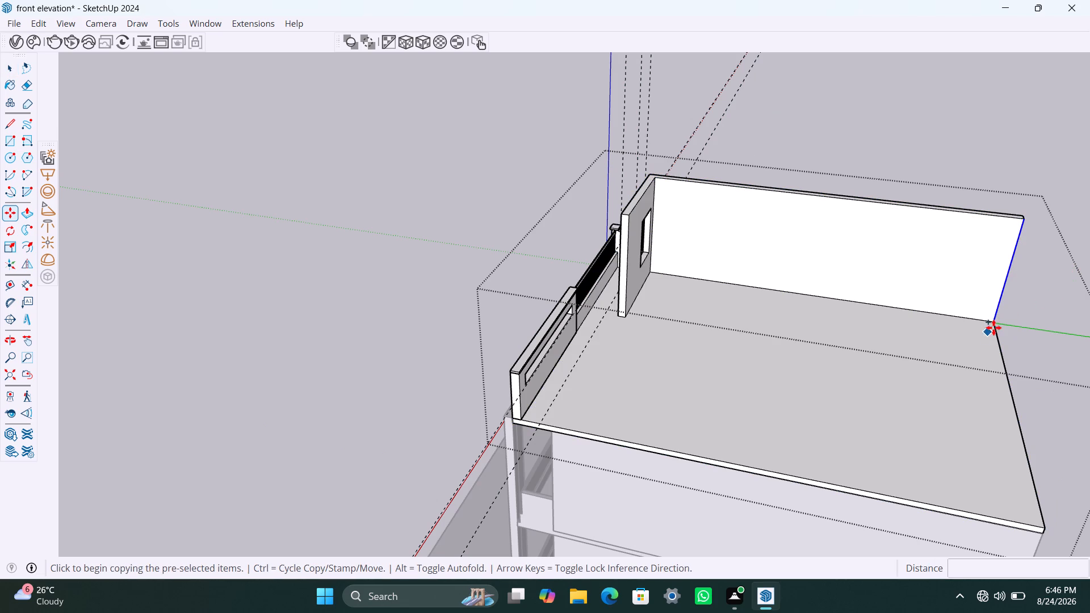
pyautogui.click(995, 326)
pyautogui.write('9"')
pyautogui.press('Return')
pyautogui.press('space')
# Extrude the 9" strip at the side wall's rear into a rear wall aligned with the front wall's end.
pyautogui.click(1007, 263)
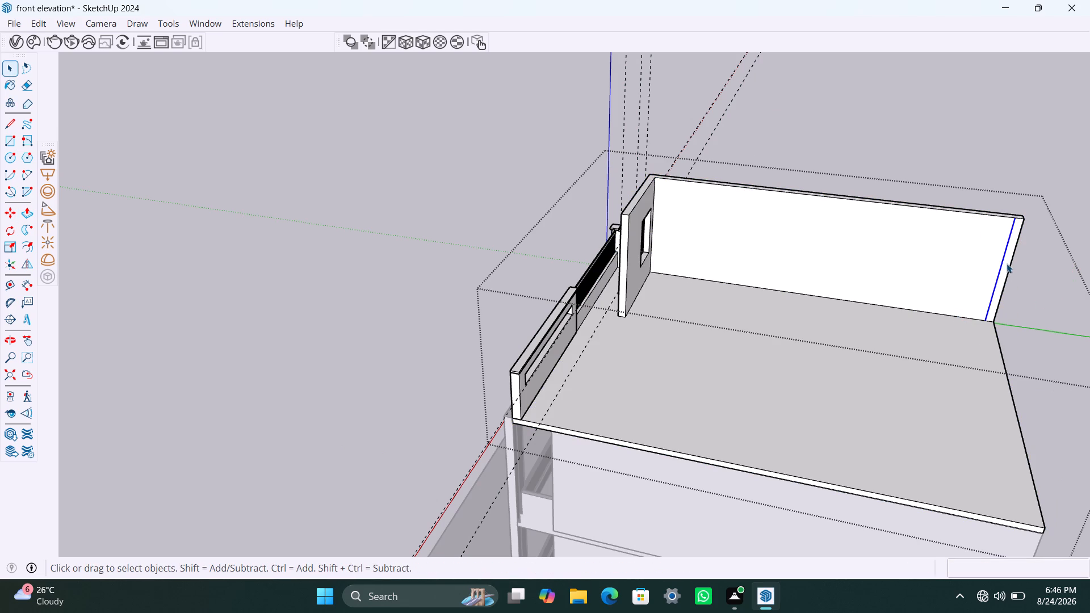
pyautogui.press('p')
pyautogui.click(1007, 263)
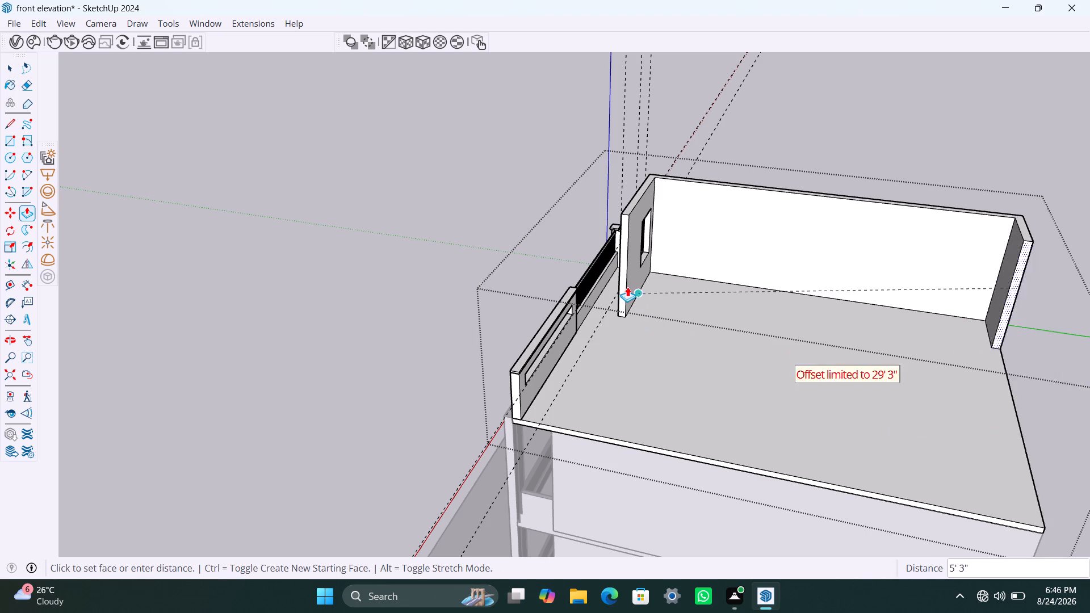
pyautogui.click(626, 287)
pyautogui.press('space')
# Copy the vertical edge at the rear wall's free end 9" inward across its inner face.
pyautogui.scroll(-4, 867, 396)
pyautogui.moveTo(863, 409); pyautogui.dragTo(1089, 457, button='middle')
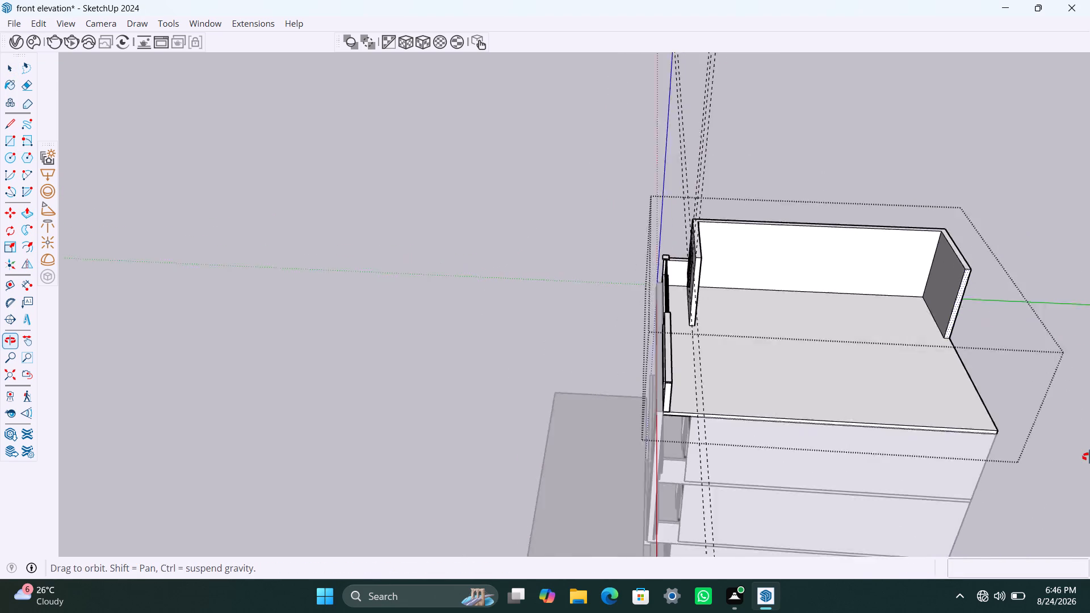
pyautogui.moveTo(1089, 457); pyautogui.dragTo(1089, 434, button='middle')
pyautogui.scroll(1, 1089, 431)
pyautogui.scroll(3, 522, 230)
pyautogui.moveTo(760, 311); pyautogui.dragTo(1089, 339, button='middle')
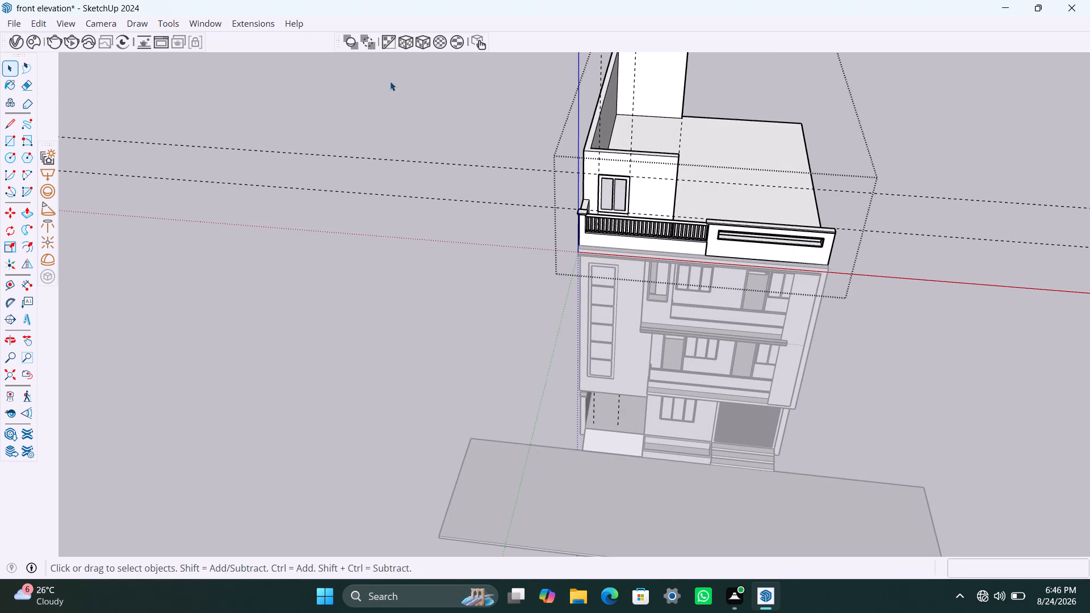
pyautogui.keyDown('shift'); pyautogui.moveTo(463, 112); pyautogui.dragTo(422, 372, button='middle'); pyautogui.keyUp('shift')
pyautogui.scroll(4, 619, 343)
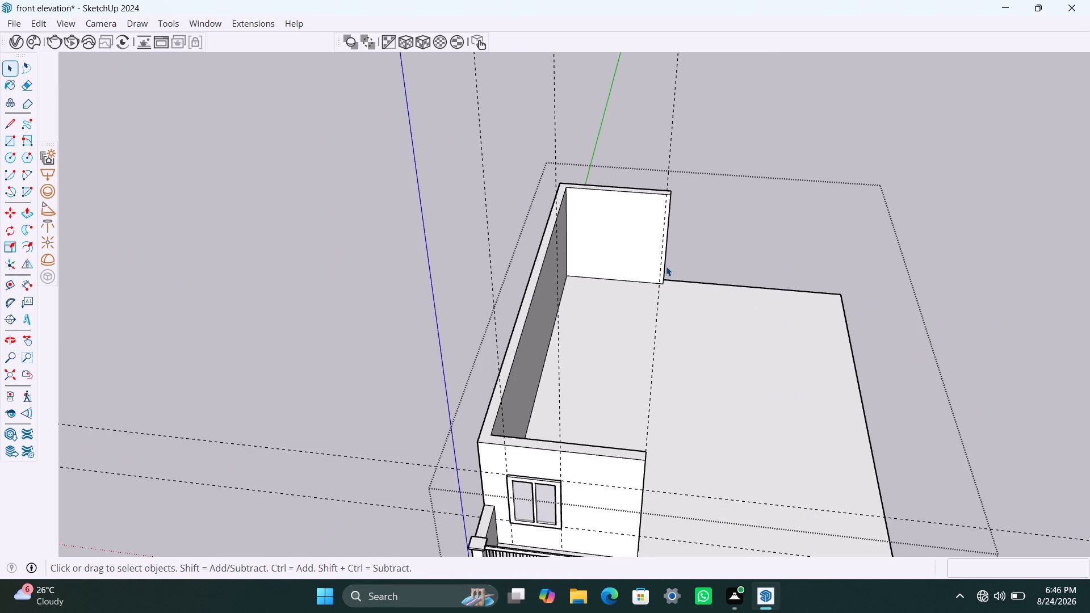
pyautogui.click(666, 265)
pyautogui.press('p')
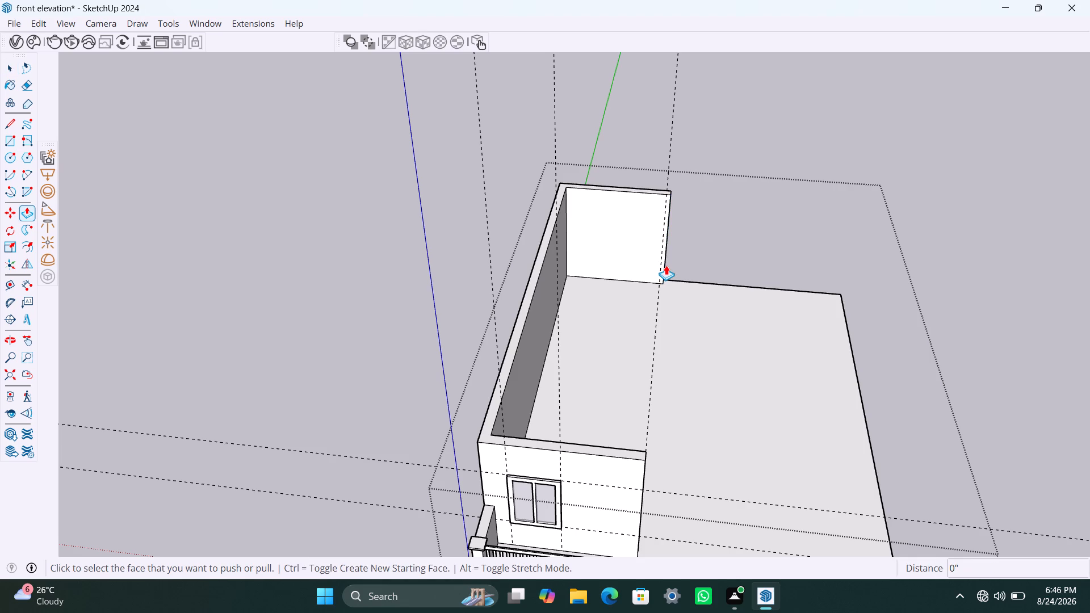
pyautogui.press('space')
pyautogui.press('m')
pyautogui.click(665, 268)
pyautogui.press('space')
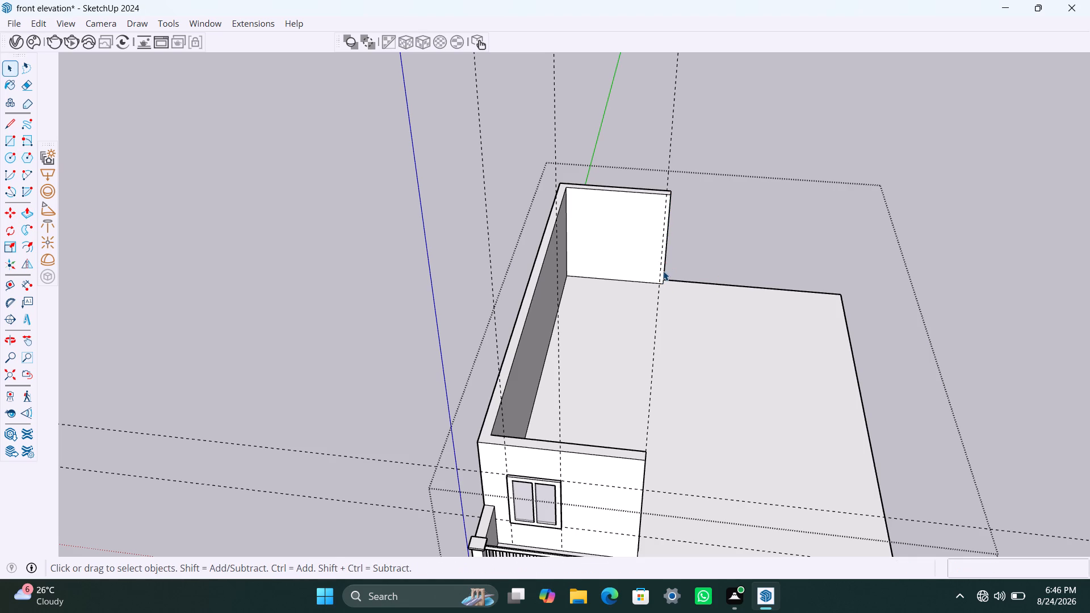
pyautogui.click(663, 271)
pyautogui.press('m')
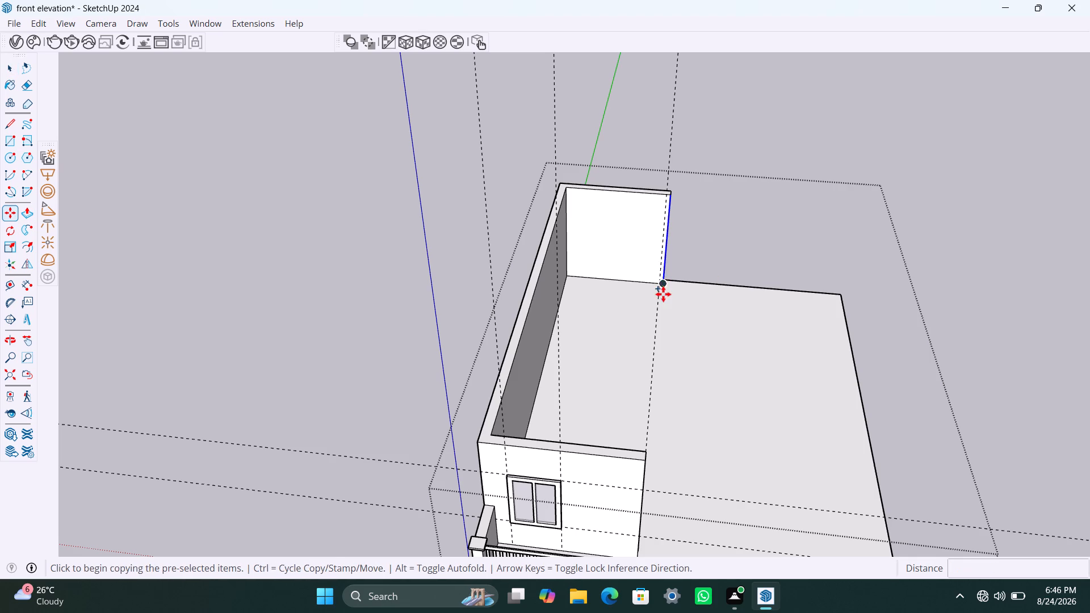
pyautogui.click(664, 289)
pyautogui.write('9"')
pyautogui.press('Return')
pyautogui.press('space')
# Extrude the 9" strip at the rear wall's free end 34' forward into a side wall meeting the front wall.
pyautogui.scroll(6, 665, 223)
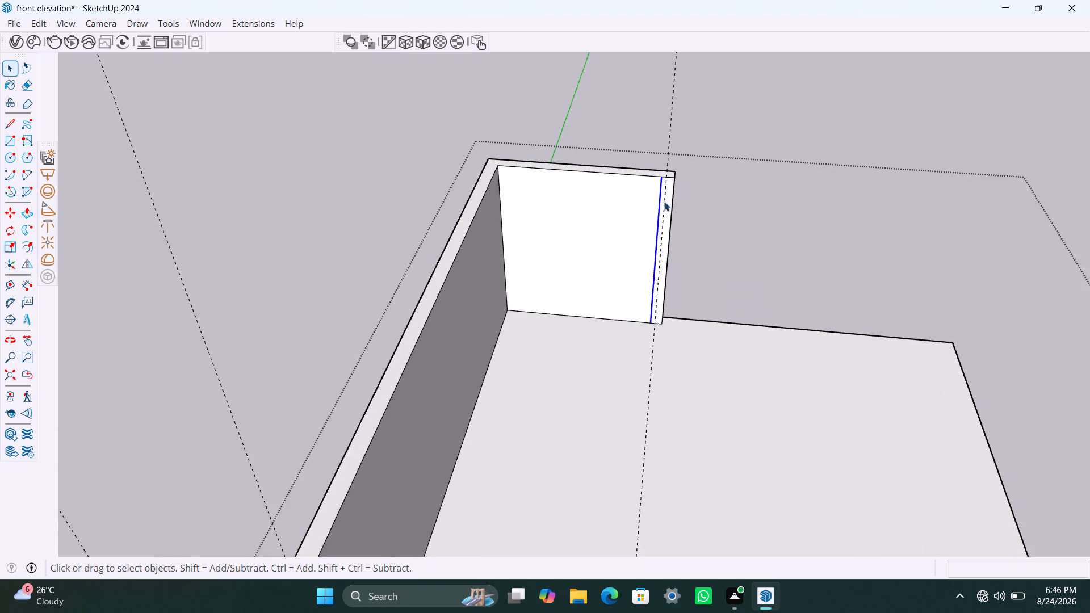
pyautogui.scroll(2, 664, 201)
pyautogui.click(670, 195)
pyautogui.press('p')
pyautogui.click(671, 195)
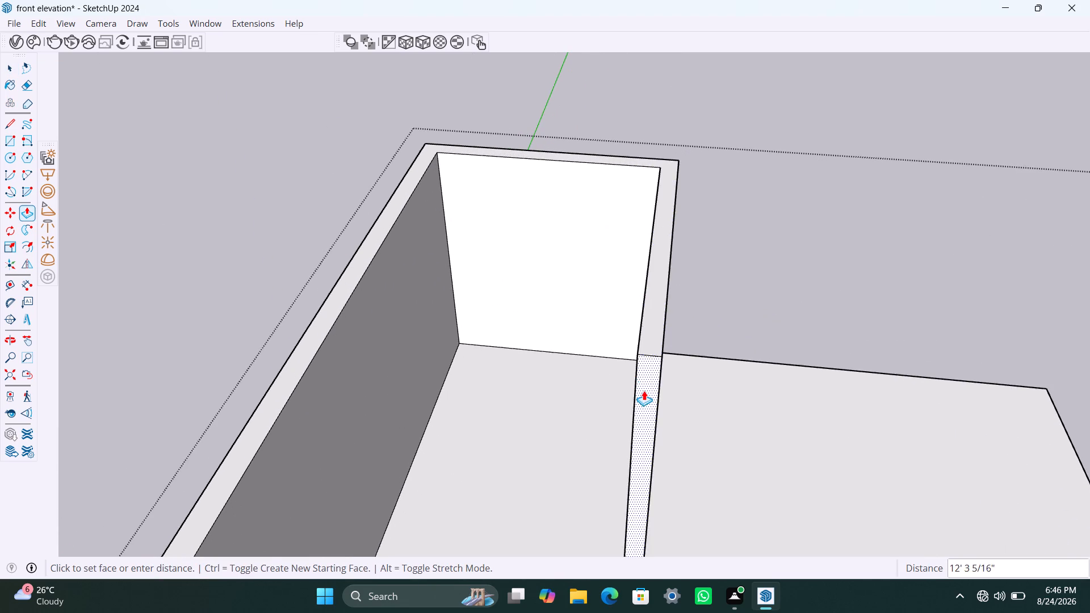
pyautogui.scroll(-14, 644, 391)
pyautogui.moveTo(637, 412); pyautogui.dragTo(383, 451, button='middle')
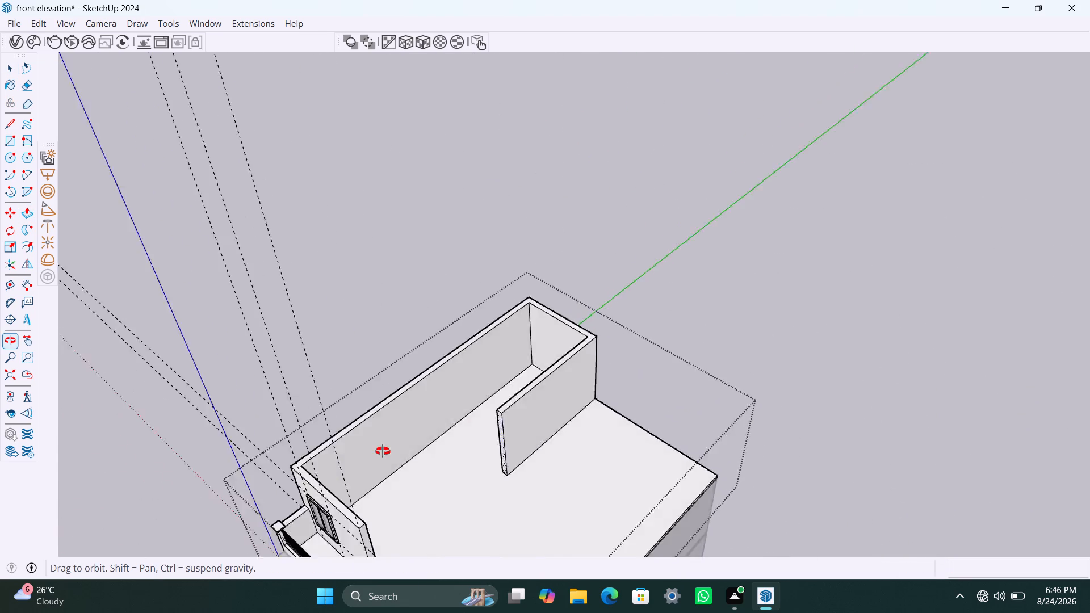
pyautogui.moveTo(383, 451); pyautogui.dragTo(344, 460, button='middle')
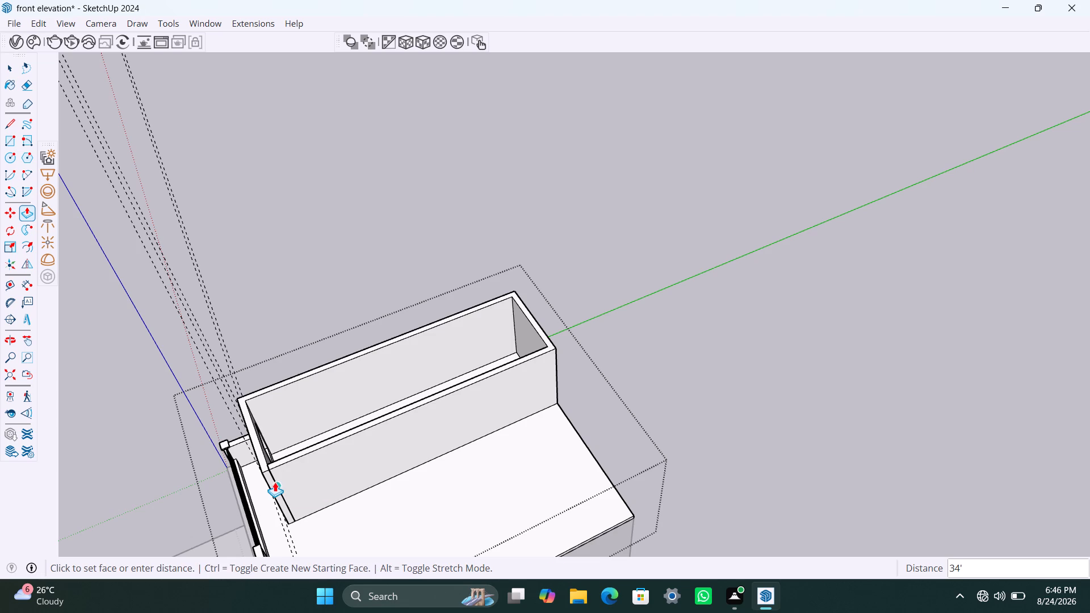
pyautogui.click(275, 482)
pyautogui.press('space')
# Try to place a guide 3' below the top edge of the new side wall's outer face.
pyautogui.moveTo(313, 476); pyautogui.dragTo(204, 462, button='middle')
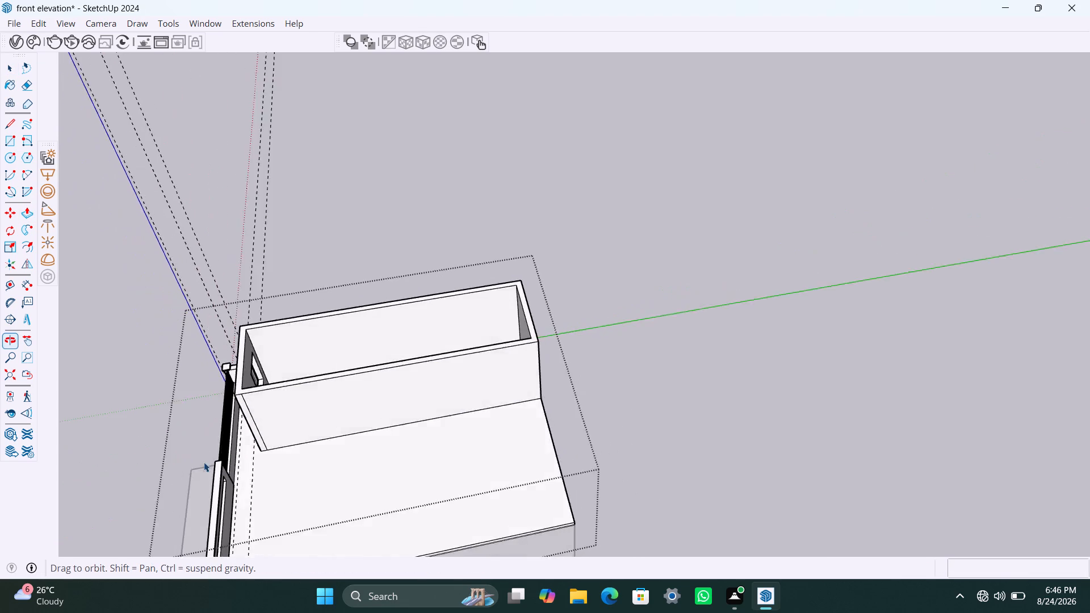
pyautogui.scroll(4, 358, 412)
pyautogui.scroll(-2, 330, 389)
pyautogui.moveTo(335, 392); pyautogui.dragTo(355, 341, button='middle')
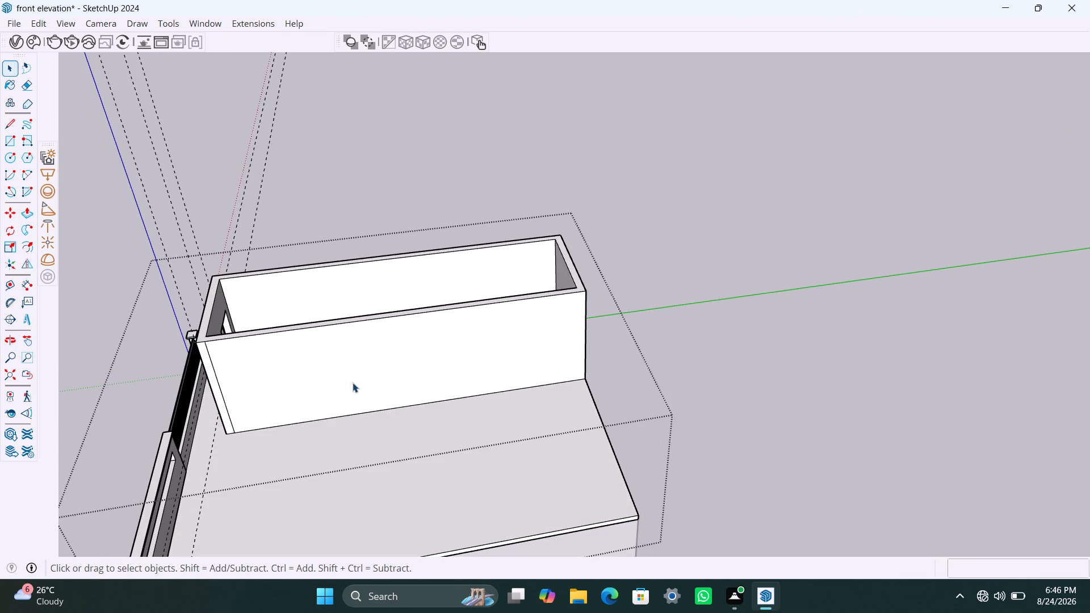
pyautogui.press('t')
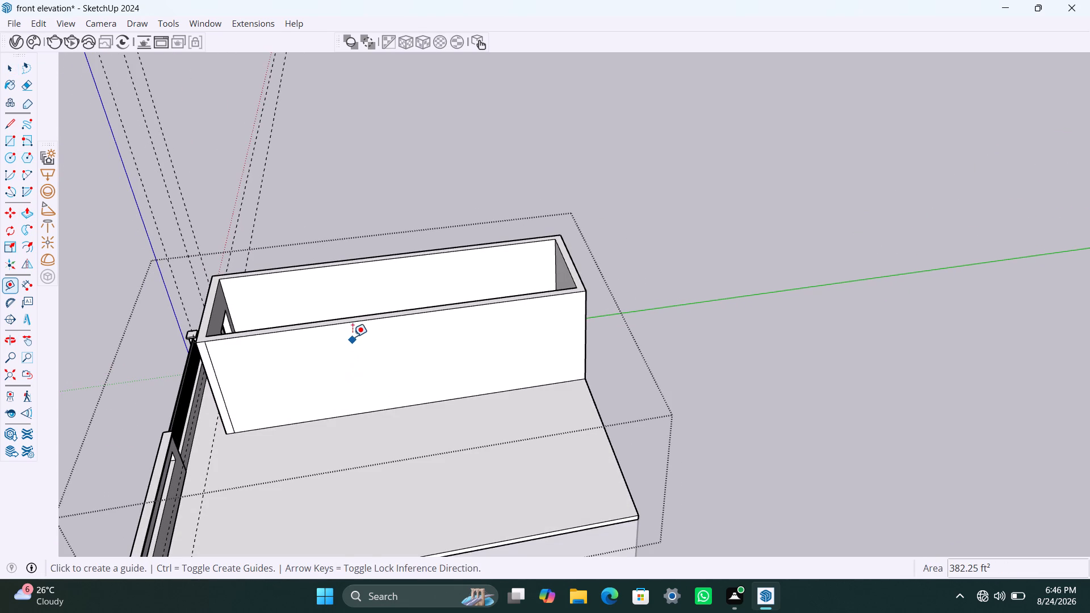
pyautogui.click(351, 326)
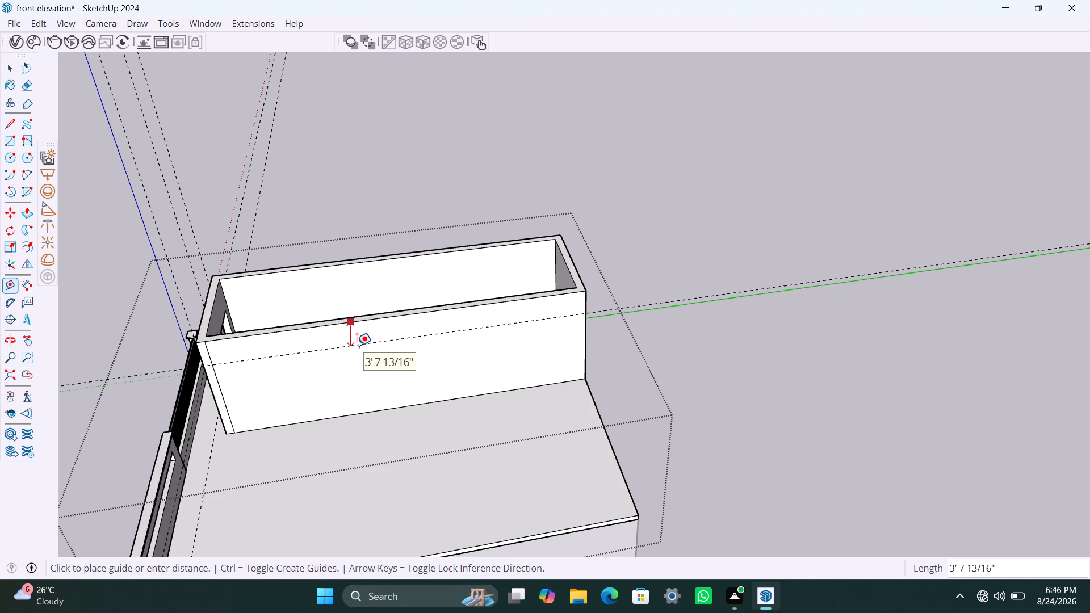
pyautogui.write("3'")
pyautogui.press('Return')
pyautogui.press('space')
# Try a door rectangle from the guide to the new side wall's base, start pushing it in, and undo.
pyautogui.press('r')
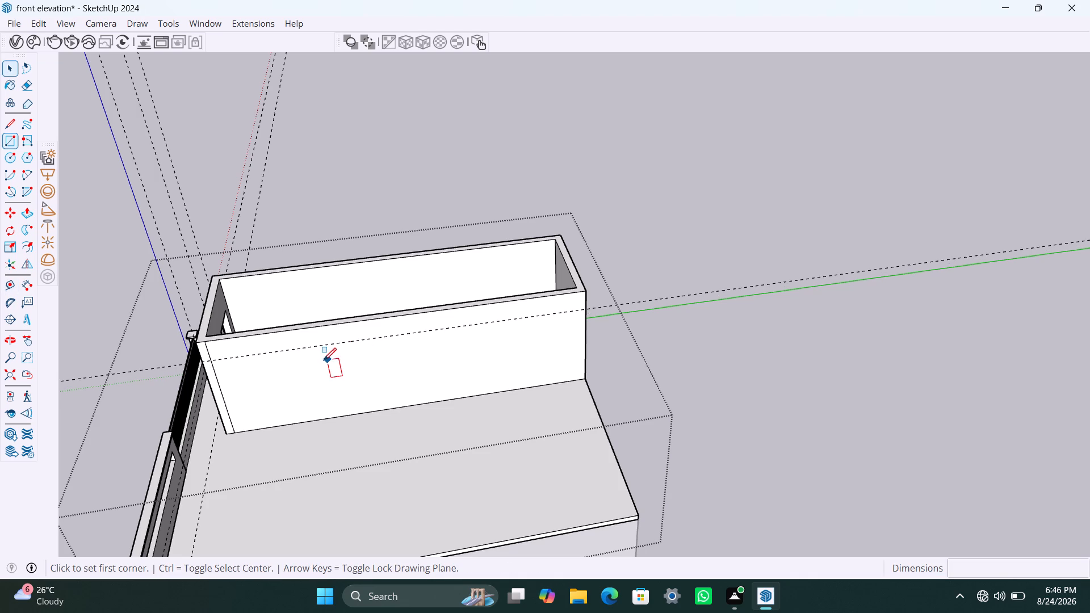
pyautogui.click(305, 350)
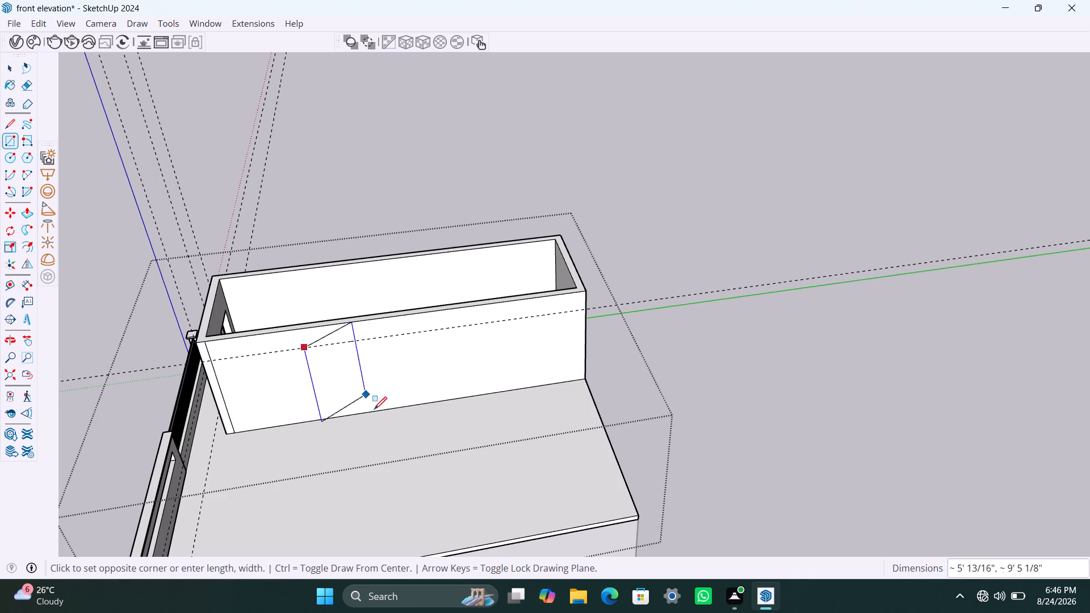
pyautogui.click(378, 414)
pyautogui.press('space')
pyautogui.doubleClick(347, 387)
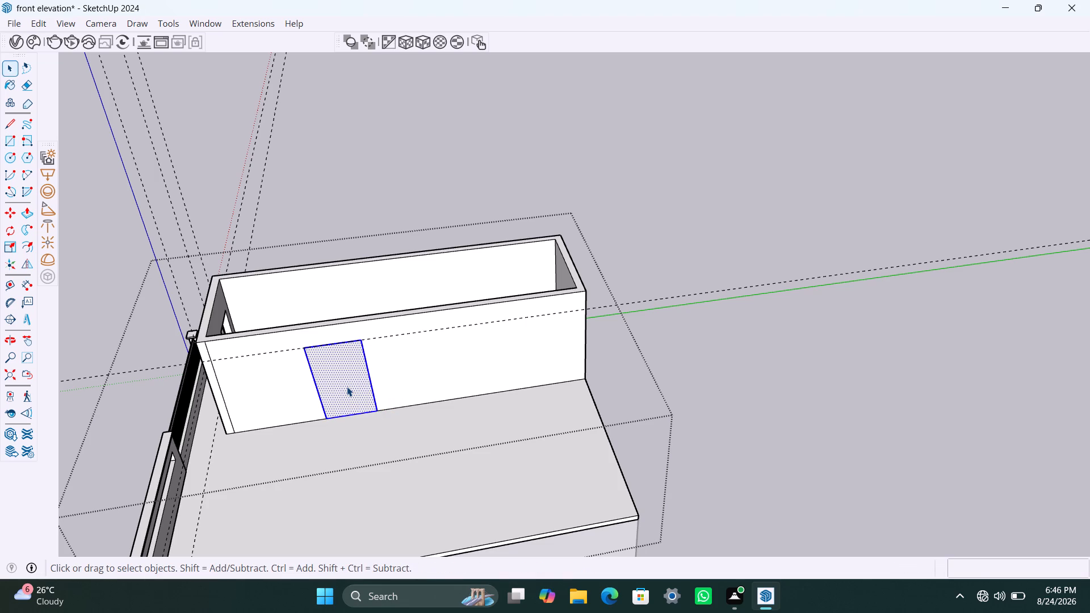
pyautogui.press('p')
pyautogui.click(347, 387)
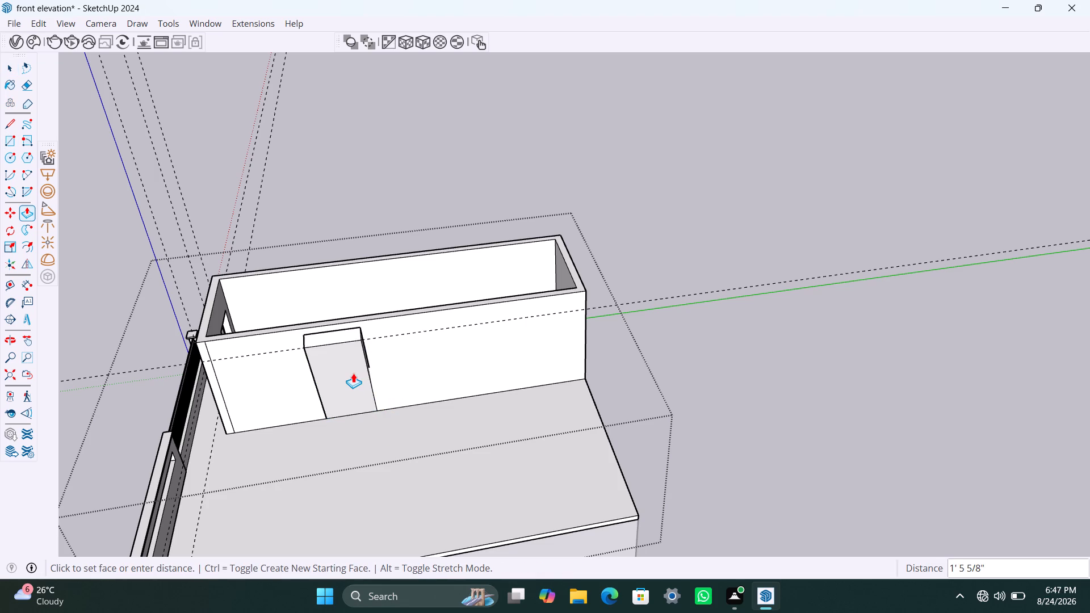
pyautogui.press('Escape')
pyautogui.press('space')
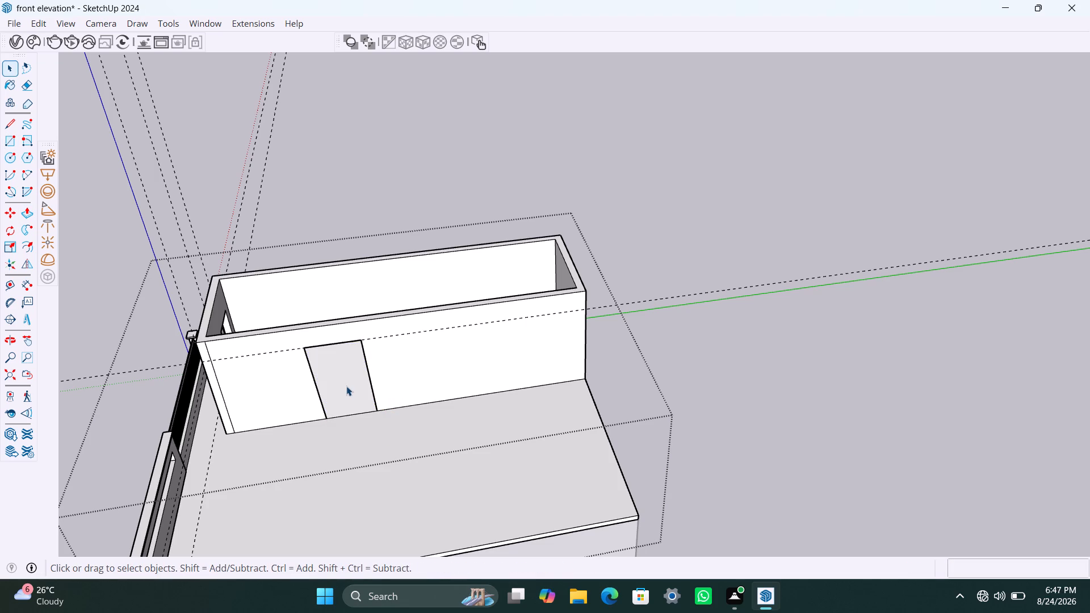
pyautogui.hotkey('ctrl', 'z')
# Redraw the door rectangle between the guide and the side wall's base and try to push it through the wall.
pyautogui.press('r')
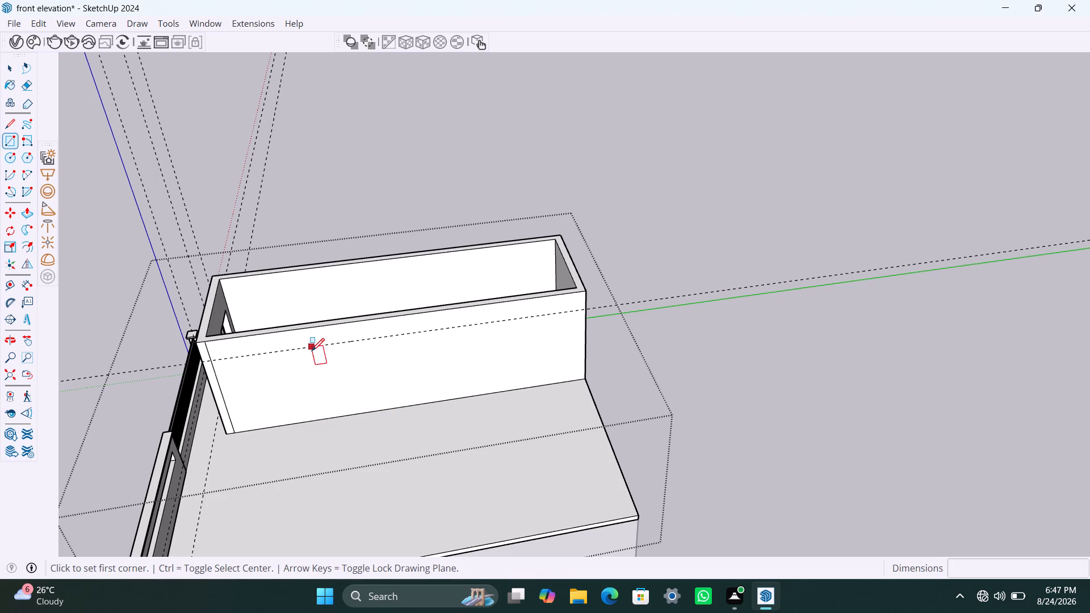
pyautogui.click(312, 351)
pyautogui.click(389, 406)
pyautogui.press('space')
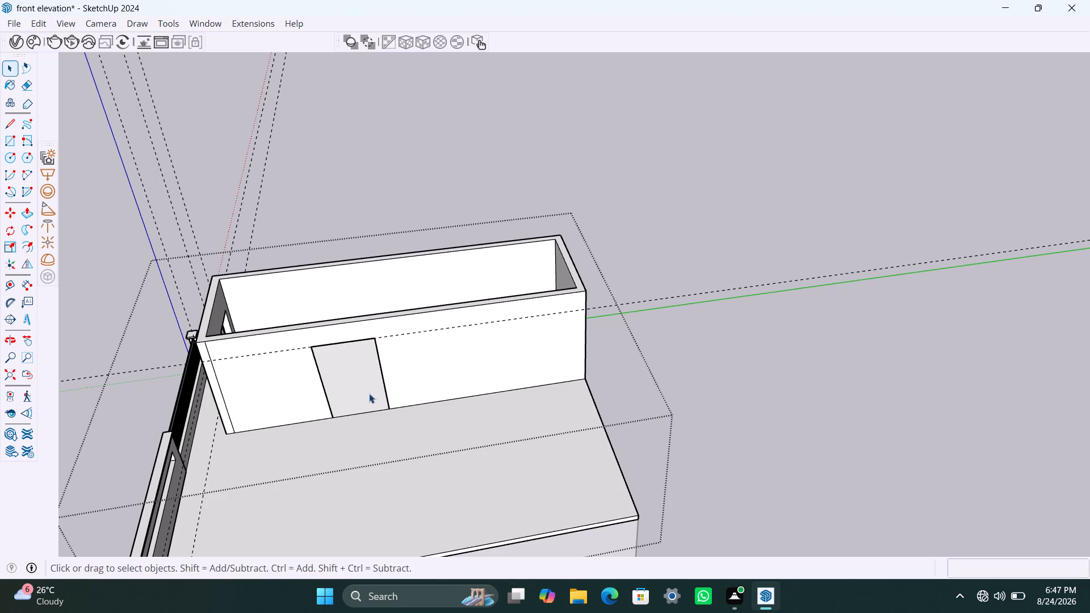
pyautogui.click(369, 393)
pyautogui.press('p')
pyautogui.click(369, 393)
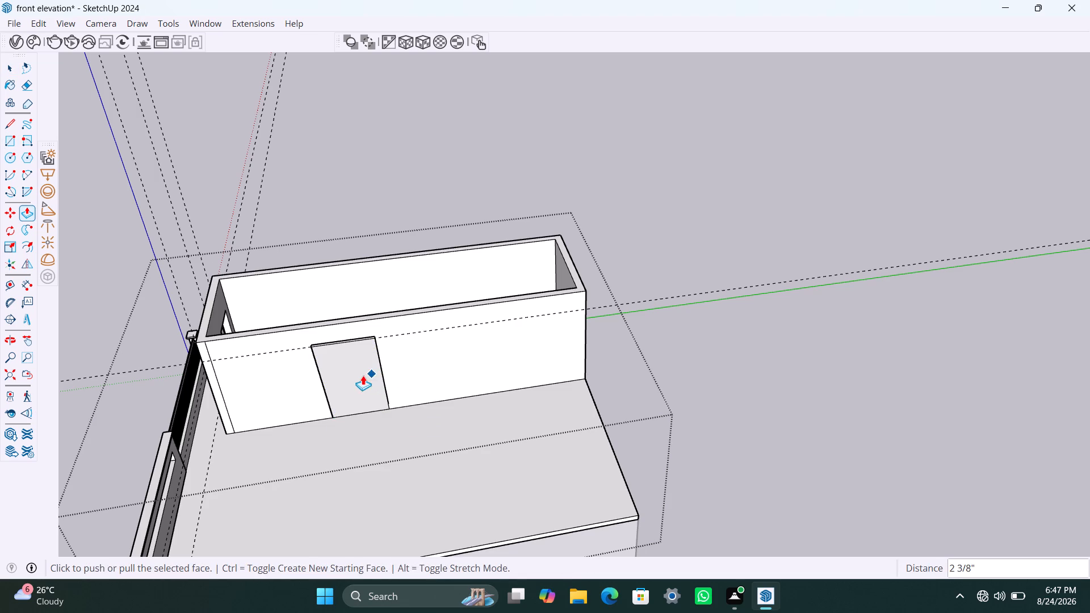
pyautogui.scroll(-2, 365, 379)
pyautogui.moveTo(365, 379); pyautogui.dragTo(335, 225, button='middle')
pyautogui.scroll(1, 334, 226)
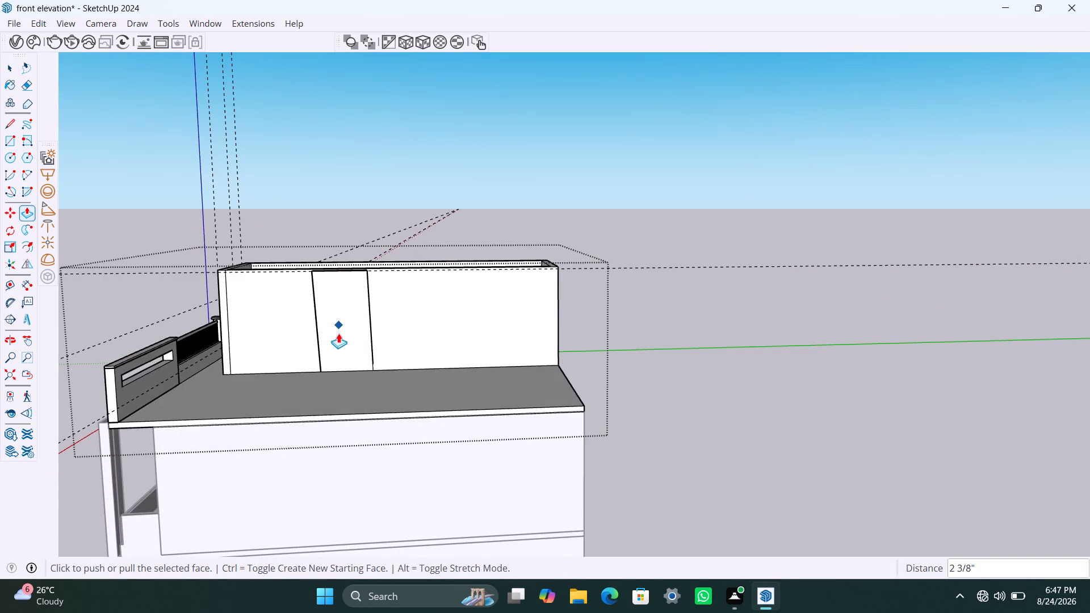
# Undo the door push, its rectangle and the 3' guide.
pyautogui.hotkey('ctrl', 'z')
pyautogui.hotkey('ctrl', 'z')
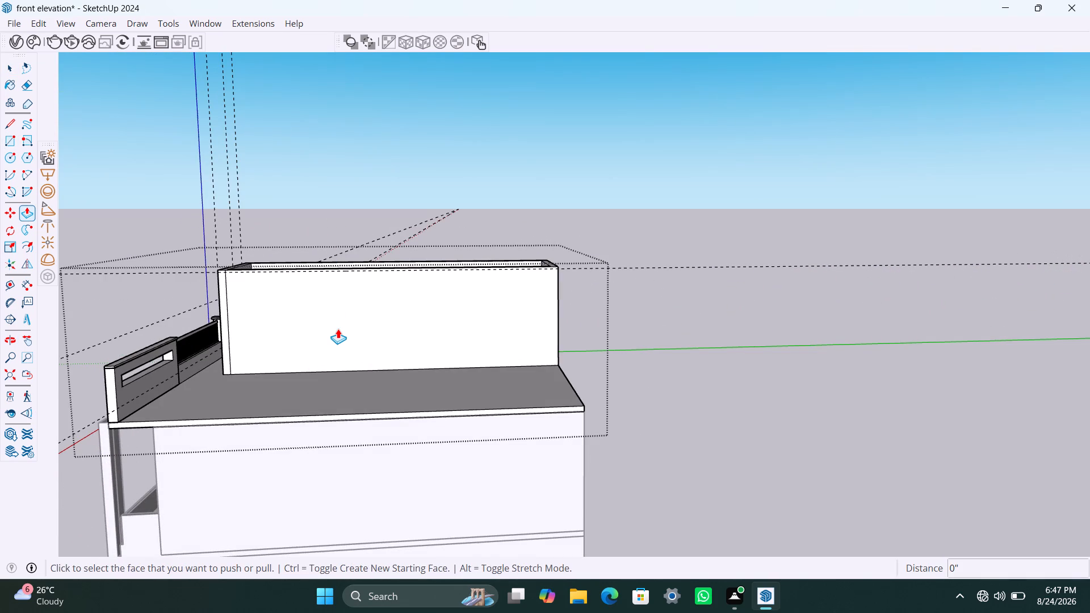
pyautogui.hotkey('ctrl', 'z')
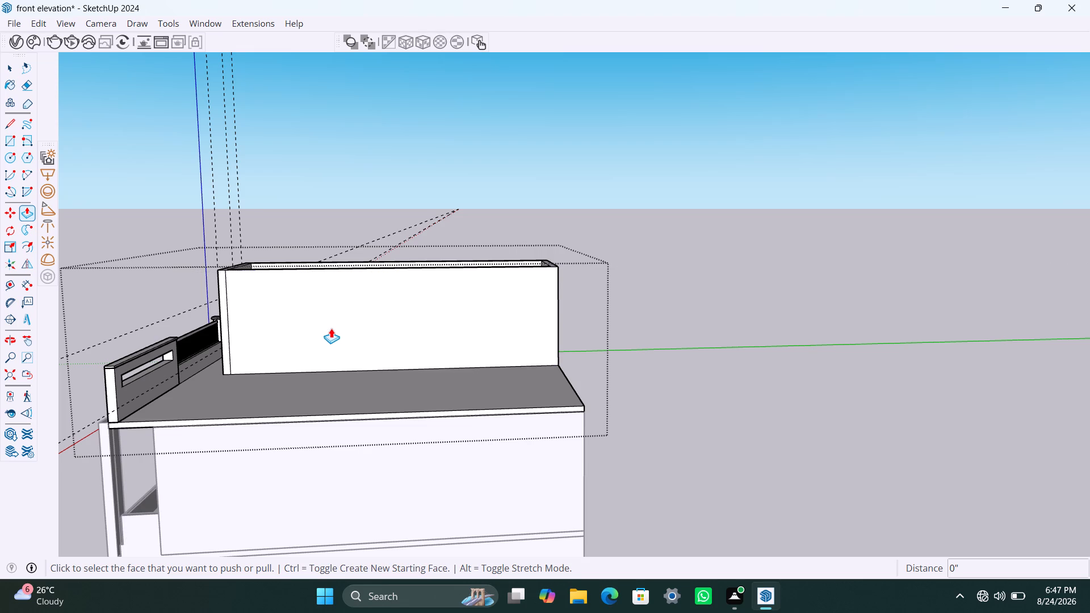
# Place a guide on the new side wall's outer face 3' vertically below its top edge.
pyautogui.press('space')
pyautogui.write('t')
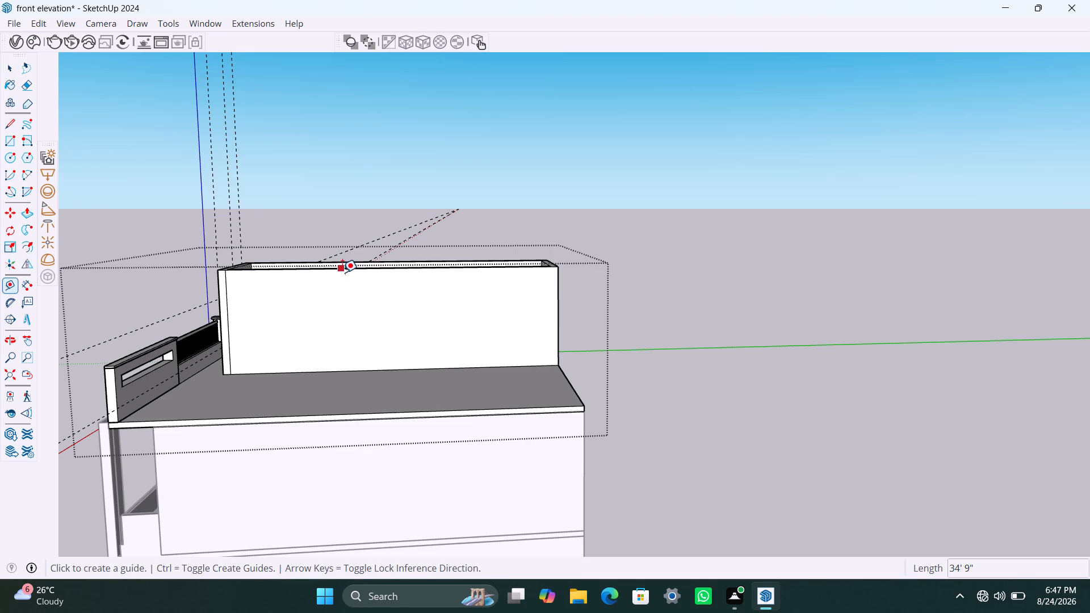
pyautogui.click(342, 272)
pyautogui.write("3'")
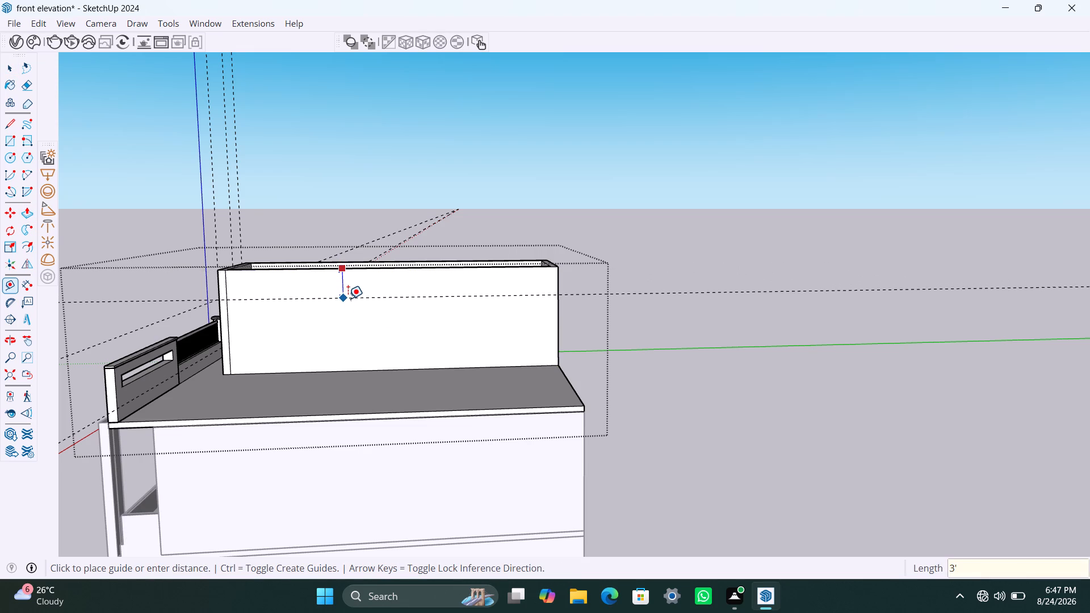
pyautogui.press('Return')
pyautogui.press('space')
# Cut a door opening about 5' wide and 8' high through the side wall, from the guide to its base.
pyautogui.write('r')
pyautogui.click(307, 298)
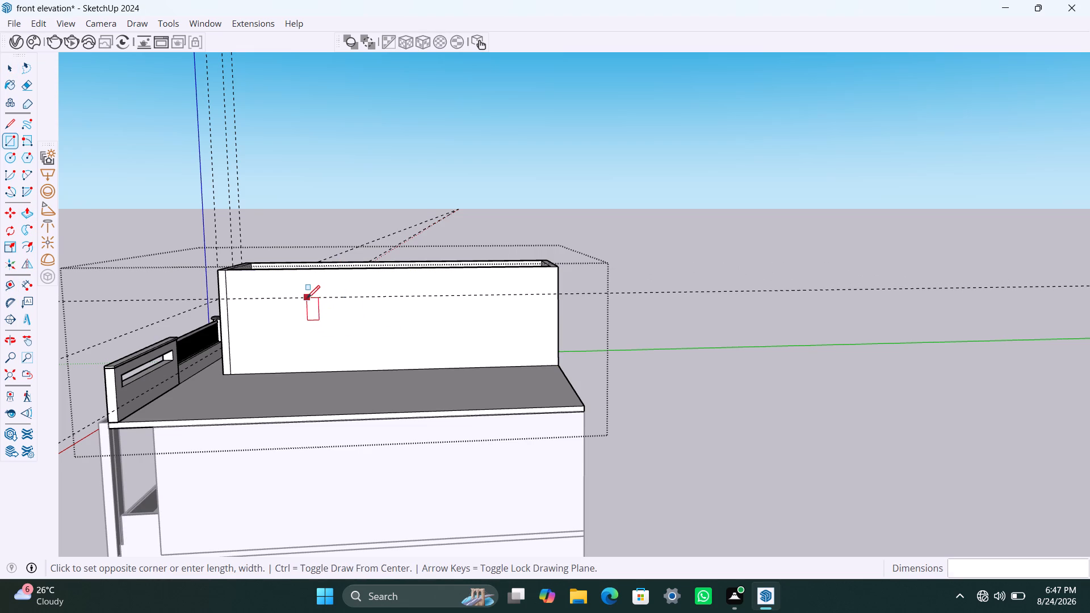
pyautogui.click(360, 368)
pyautogui.press('space')
pyautogui.click(337, 352)
pyautogui.press('p')
pyautogui.click(337, 352)
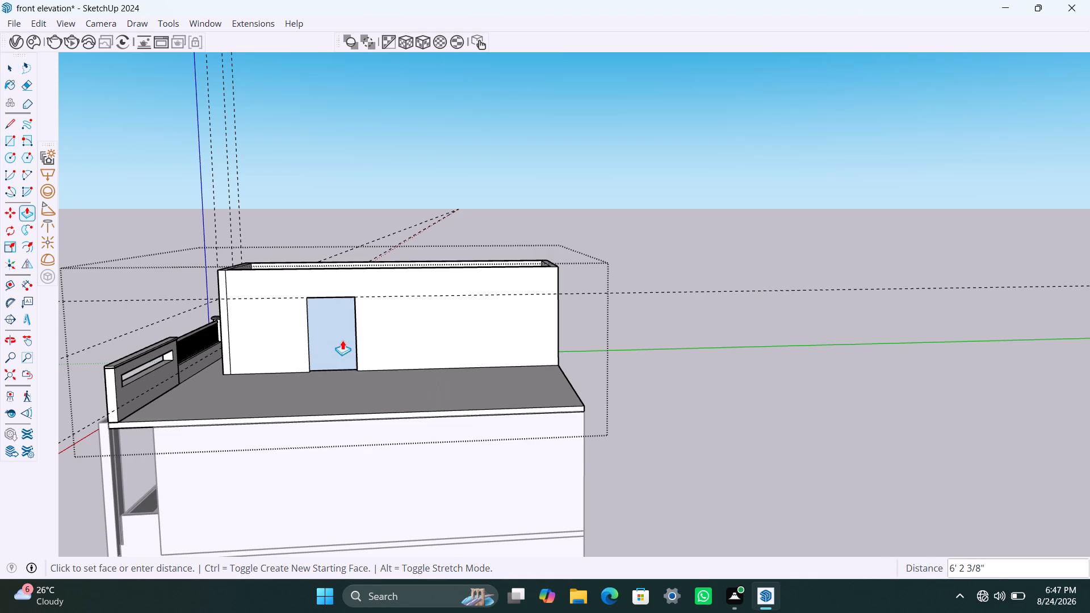
pyautogui.scroll(3, 337, 352)
pyautogui.moveTo(341, 350); pyautogui.dragTo(378, 352, button='middle')
pyautogui.click(356, 348)
pyautogui.press('space')
# Delete the leftover threshold edge on the floor across the door opening.
pyautogui.scroll(-2, 426, 396)
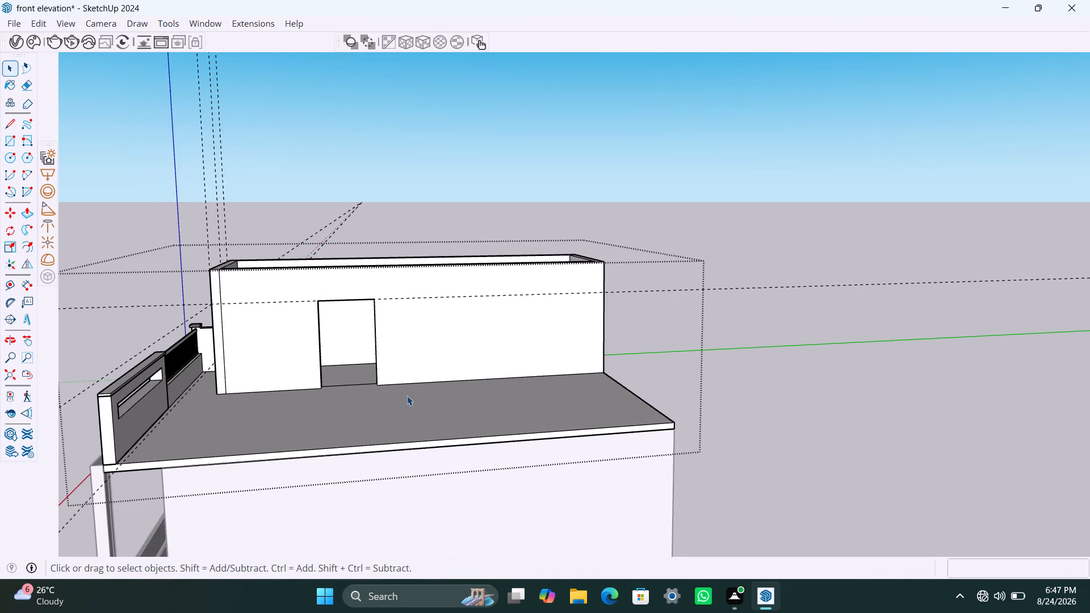
pyautogui.moveTo(403, 395); pyautogui.dragTo(346, 431, button='middle')
pyautogui.scroll(2, 358, 360)
pyautogui.moveTo(364, 386); pyautogui.dragTo(359, 468, button='middle')
pyautogui.scroll(4, 367, 412)
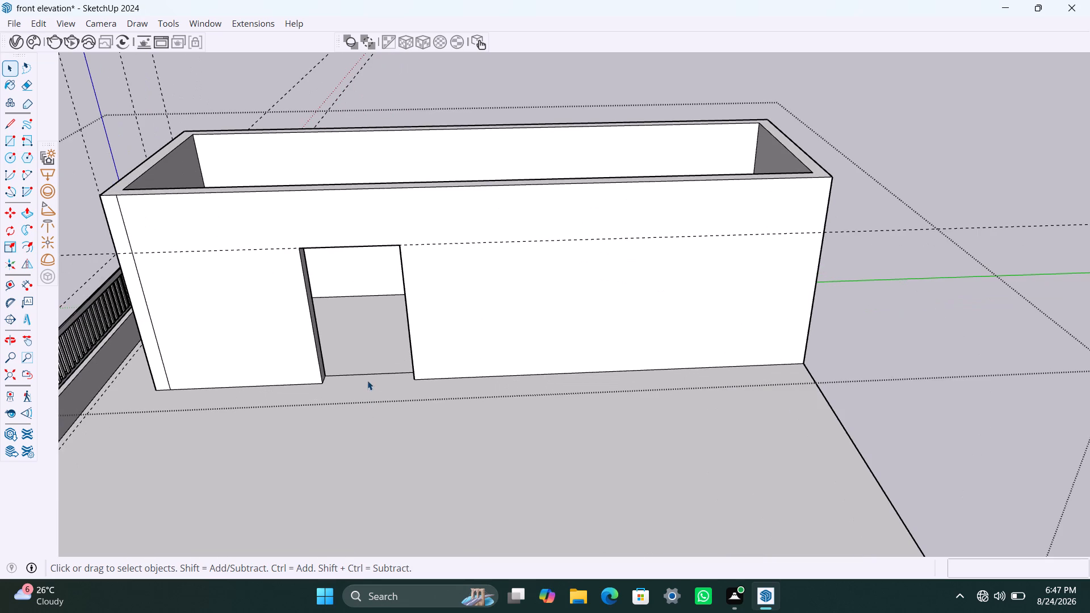
pyautogui.click(368, 375)
pyautogui.press('Delete')
pyautogui.scroll(-3, 464, 400)
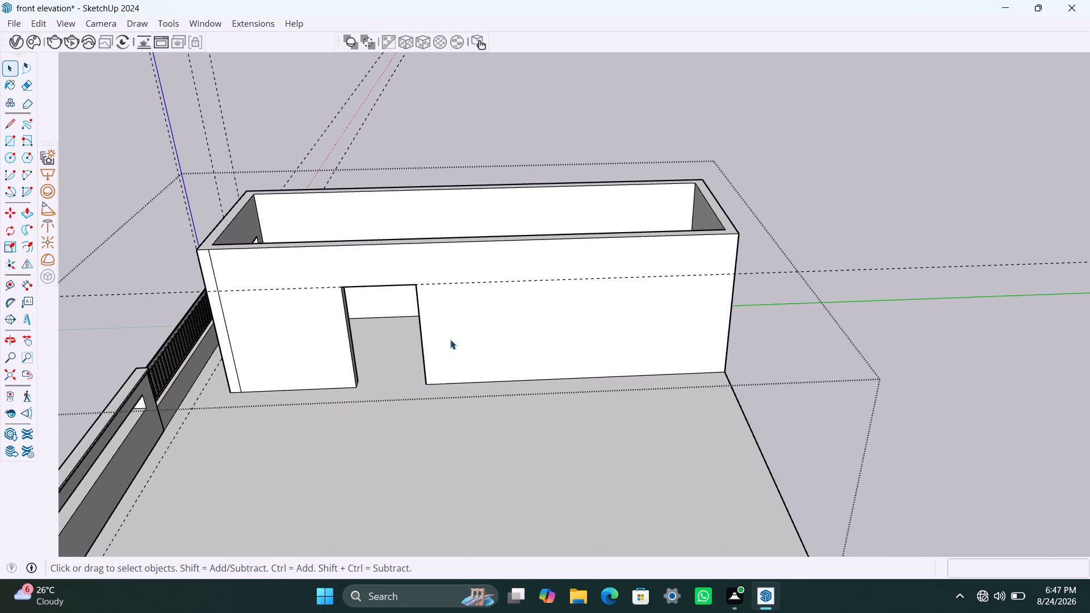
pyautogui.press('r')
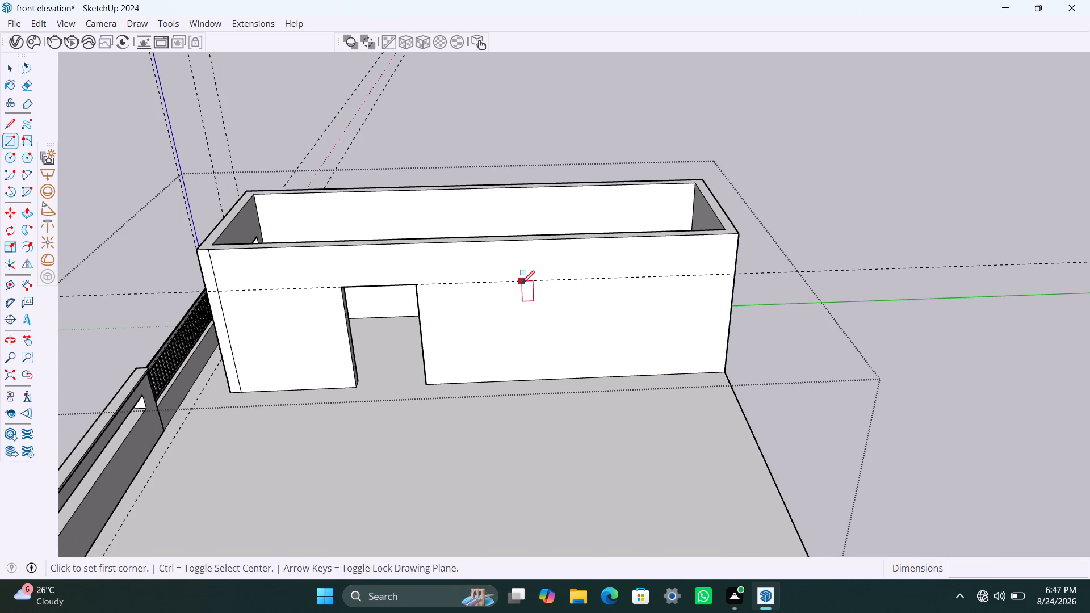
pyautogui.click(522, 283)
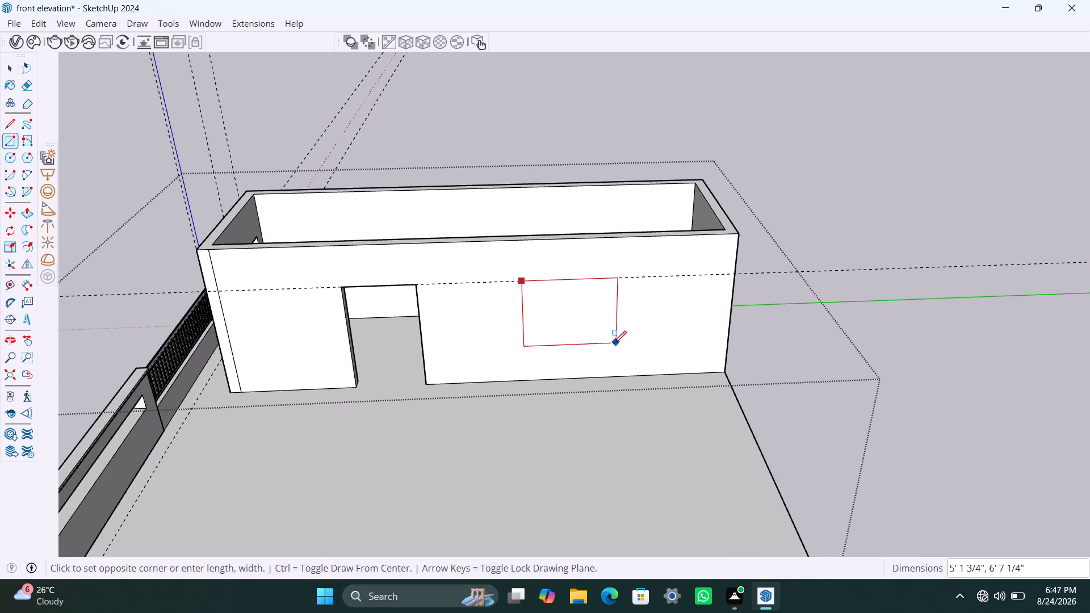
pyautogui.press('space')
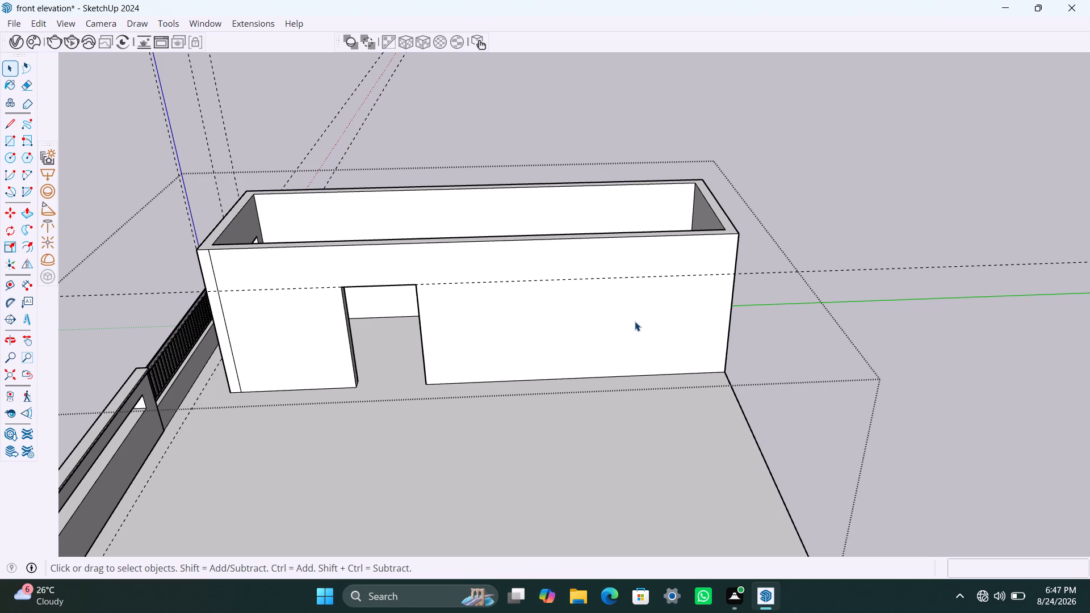
# Place a second guide on the side wall 4' below the door-head guide.
pyautogui.press('t')
pyautogui.click(615, 280)
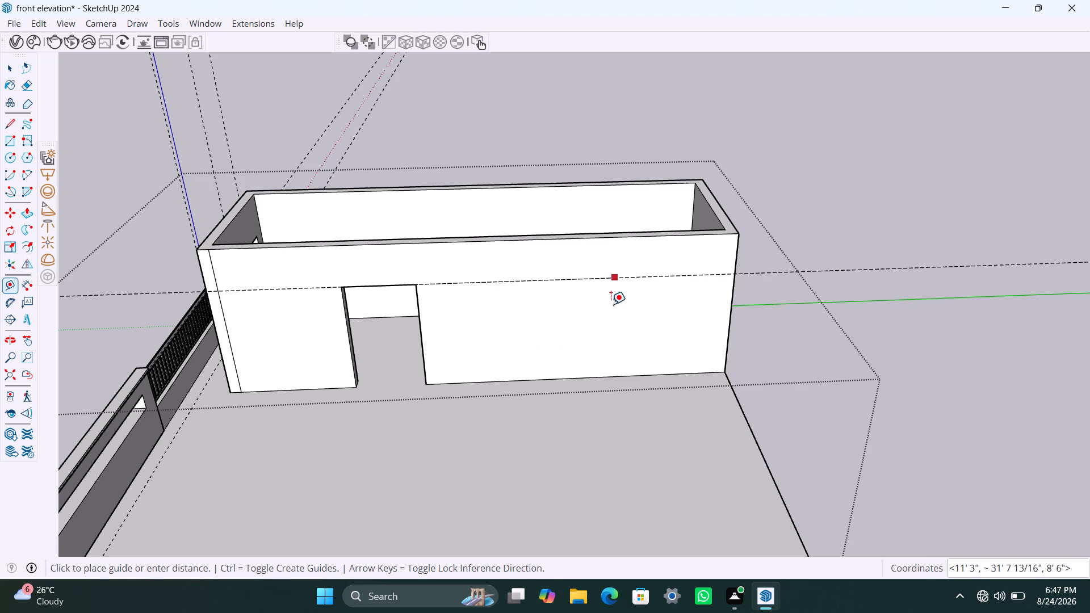
pyautogui.write("4'")
pyautogui.press('Return')
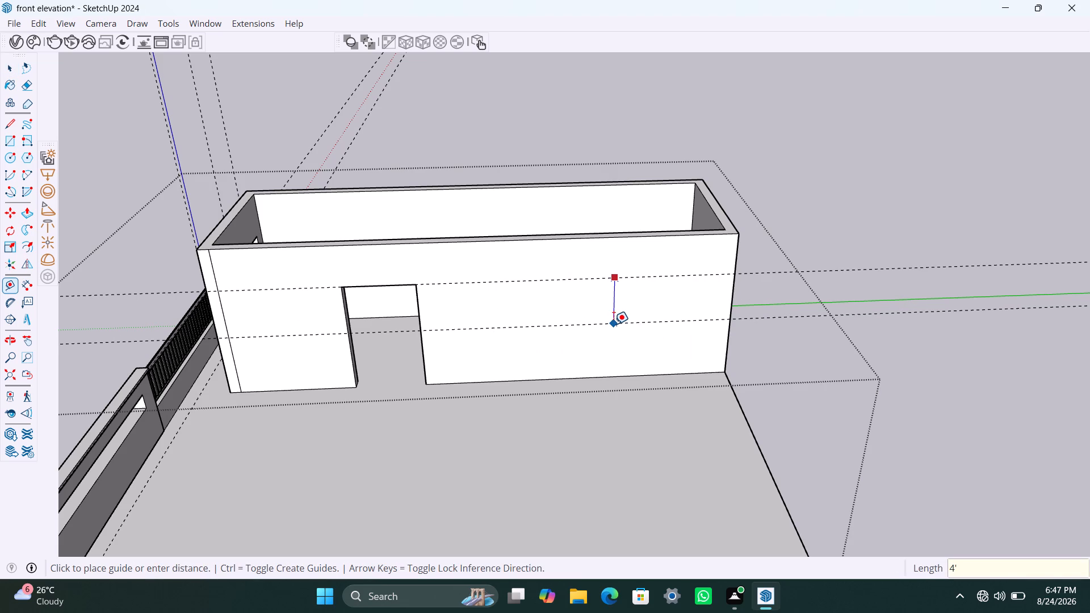
pyautogui.press('space')
# Cut a window opening about 6'1" wide and 4' high through the side wall between the two guides, behind the door.
pyautogui.press('r')
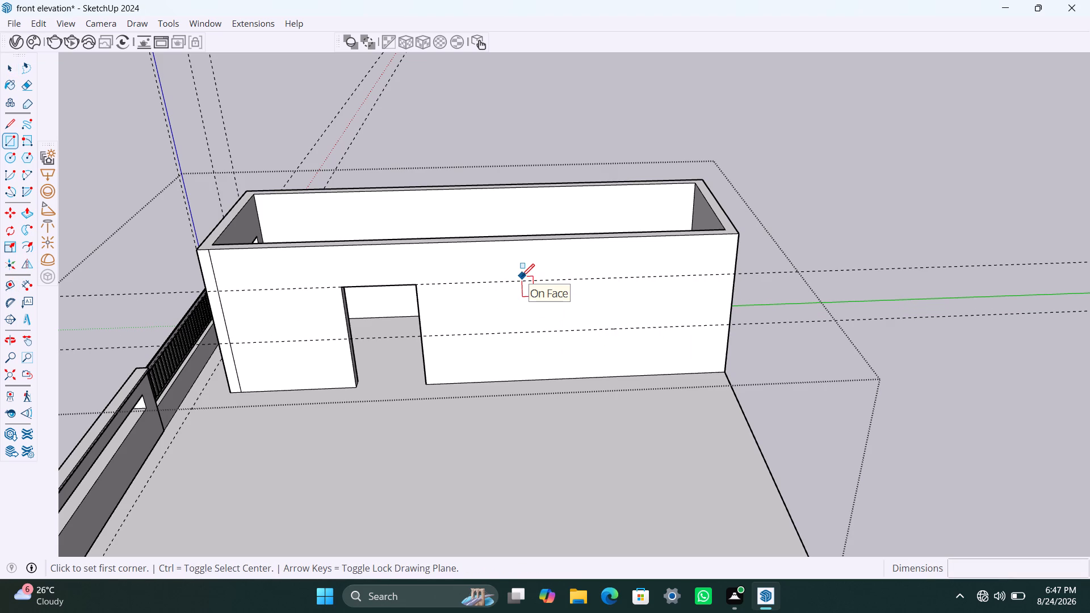
pyautogui.click(523, 280)
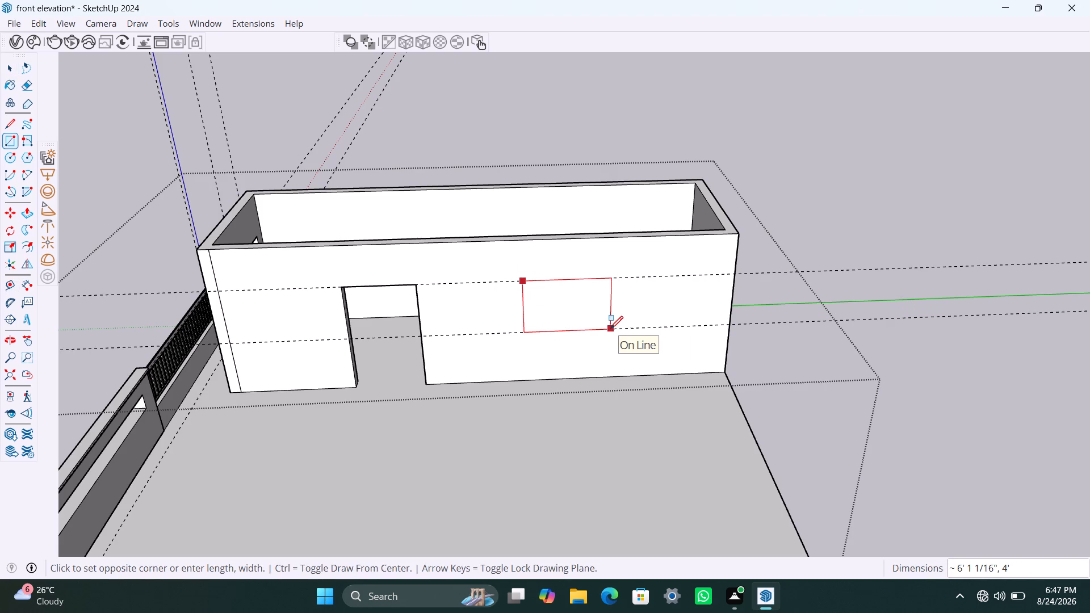
pyautogui.click(610, 329)
pyautogui.press('space')
pyautogui.click(578, 317)
pyautogui.press('p')
pyautogui.click(578, 317)
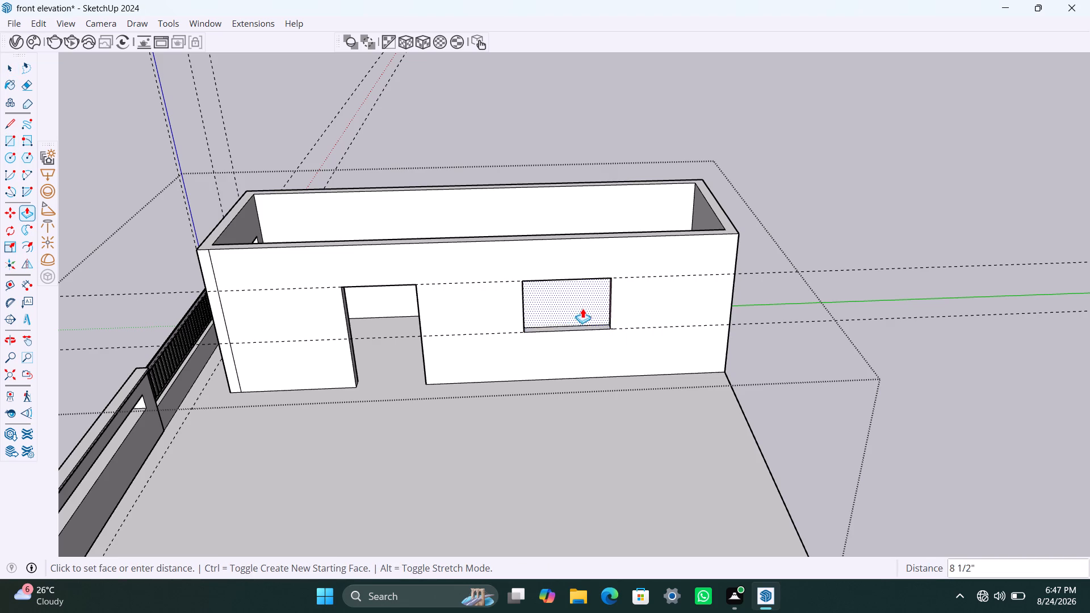
pyautogui.click(584, 306)
pyautogui.press('space')
pyautogui.scroll(-2, 446, 392)
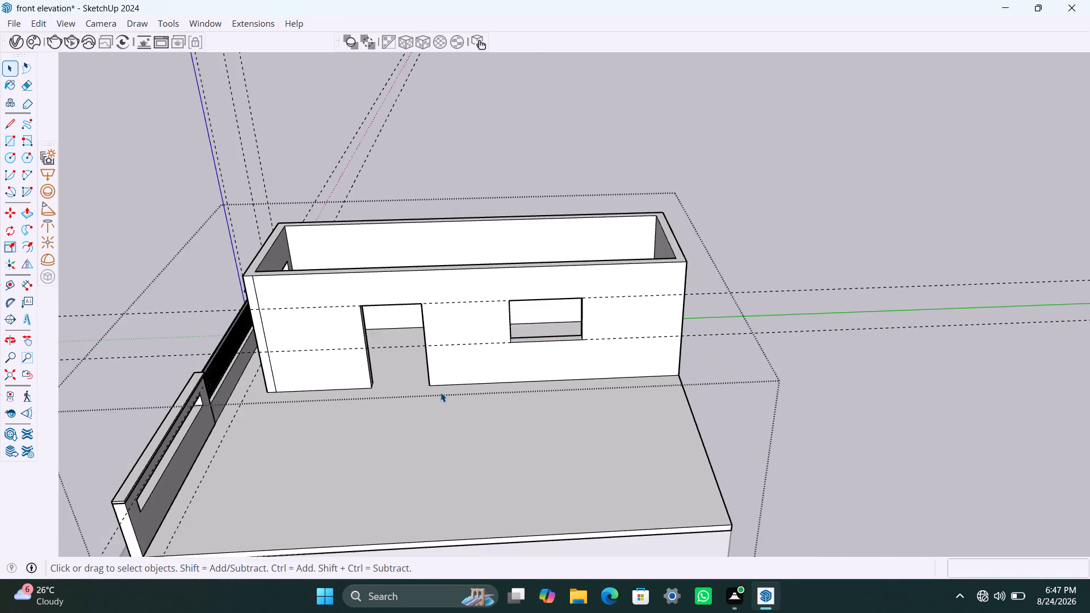
# Draw a rectangle filling the side wall's door opening and make it a group.
pyautogui.moveTo(441, 392); pyautogui.dragTo(443, 292, button='middle')
pyautogui.keyDown('shift'); pyautogui.moveTo(392, 302); pyautogui.dragTo(417, 332, button='middle'); pyautogui.keyUp('shift')
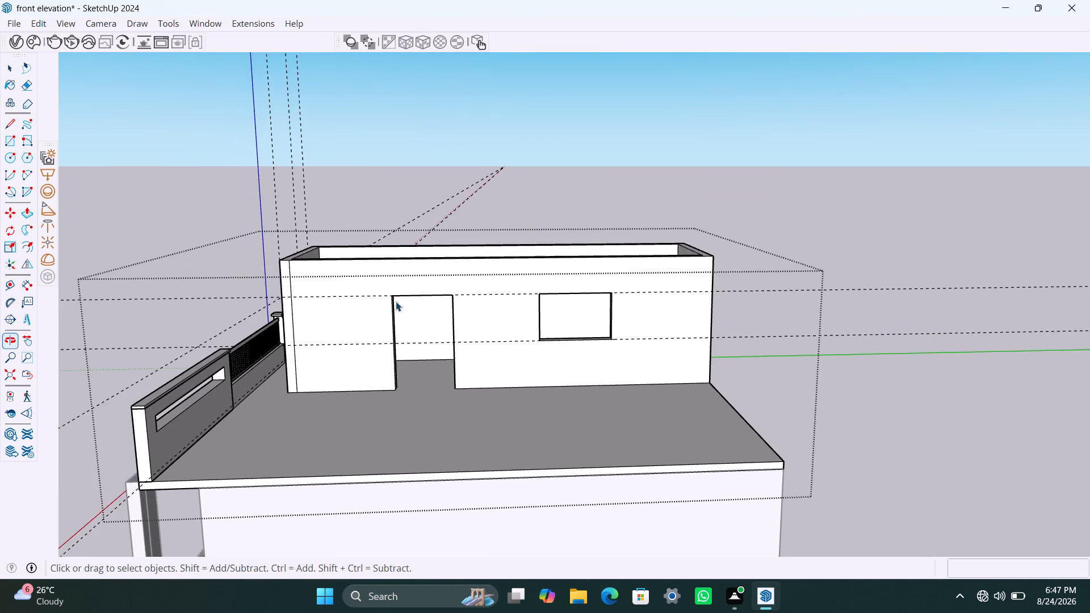
pyautogui.scroll(2, 396, 301)
pyautogui.press('r')
pyautogui.moveTo(393, 294); pyautogui.dragTo(401, 308)
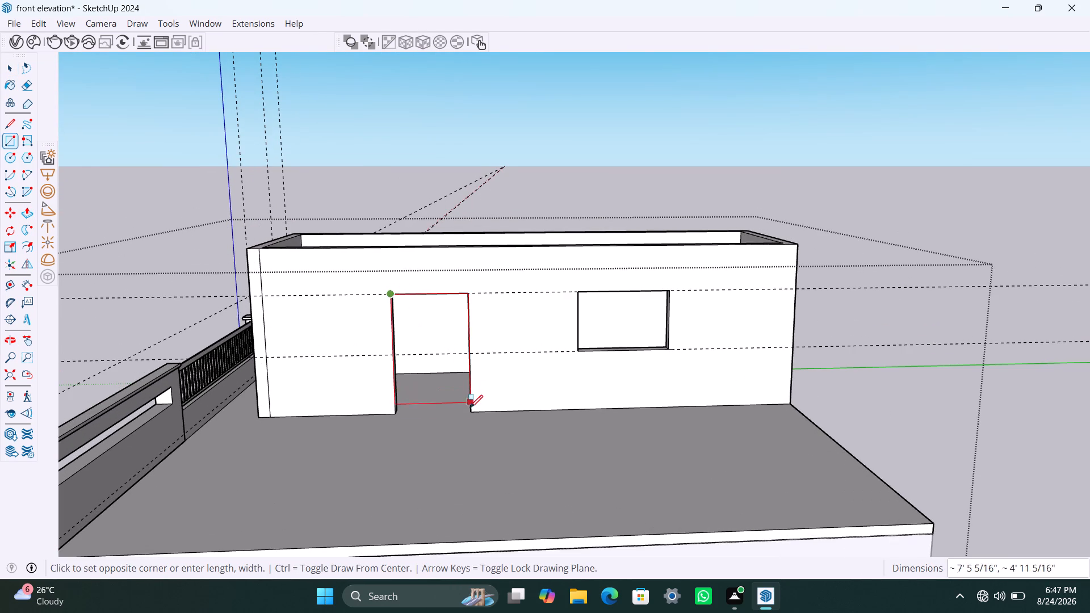
pyautogui.click(471, 409)
pyautogui.press('space')
pyautogui.doubleClick(439, 368)
pyautogui.rightClick(439, 368)
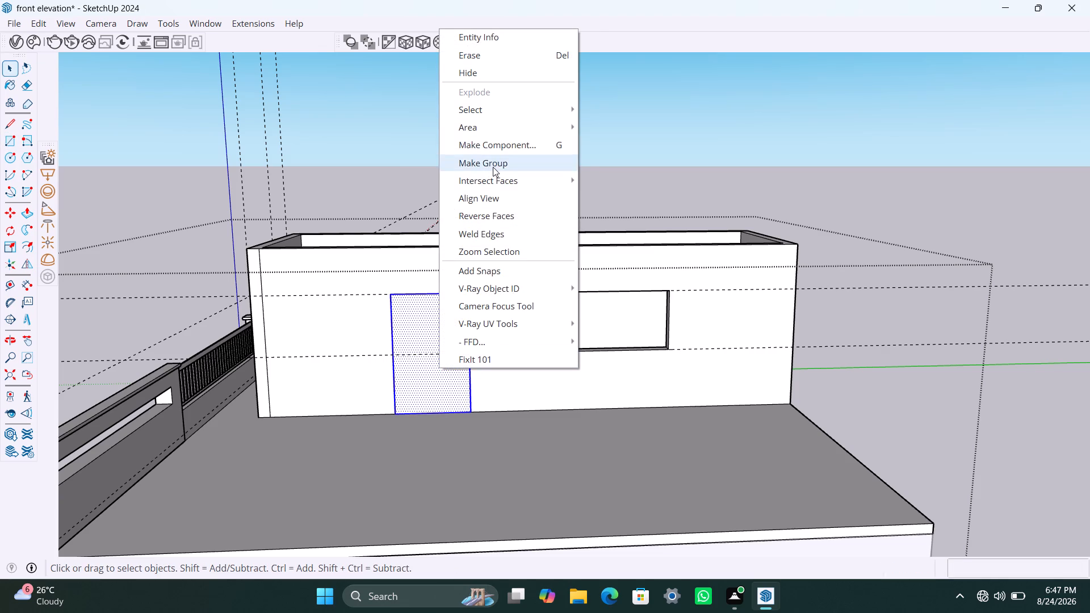
pyautogui.click(493, 167)
# Inside the door group, offset the rectangle's outline 2" inward and delete the inner face, leaving a frame outline.
pyautogui.doubleClick(439, 348)
pyautogui.click(436, 344)
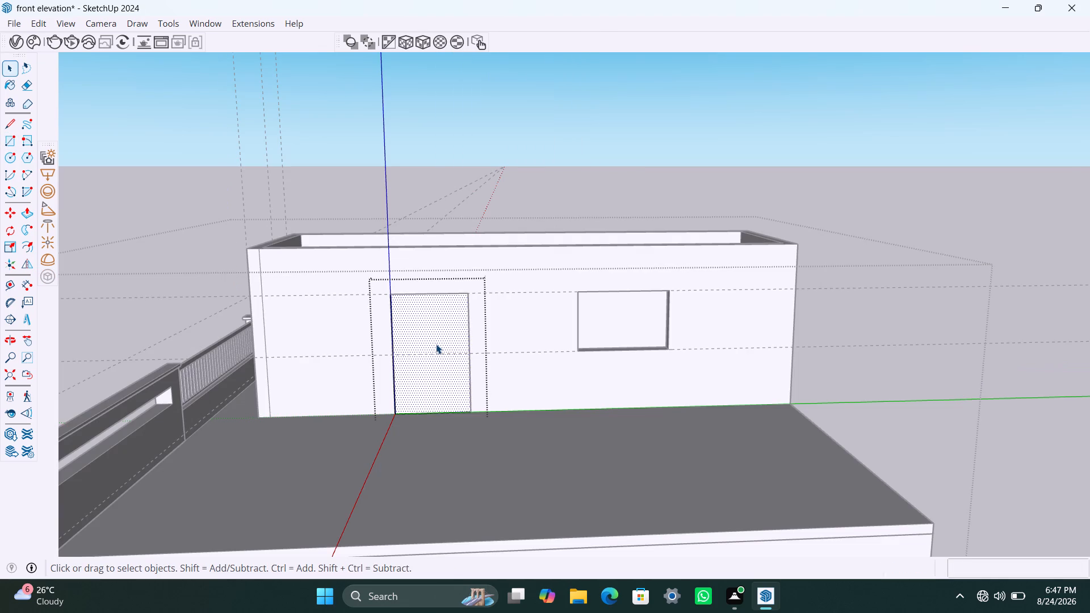
pyautogui.press('f')
pyautogui.click(410, 334)
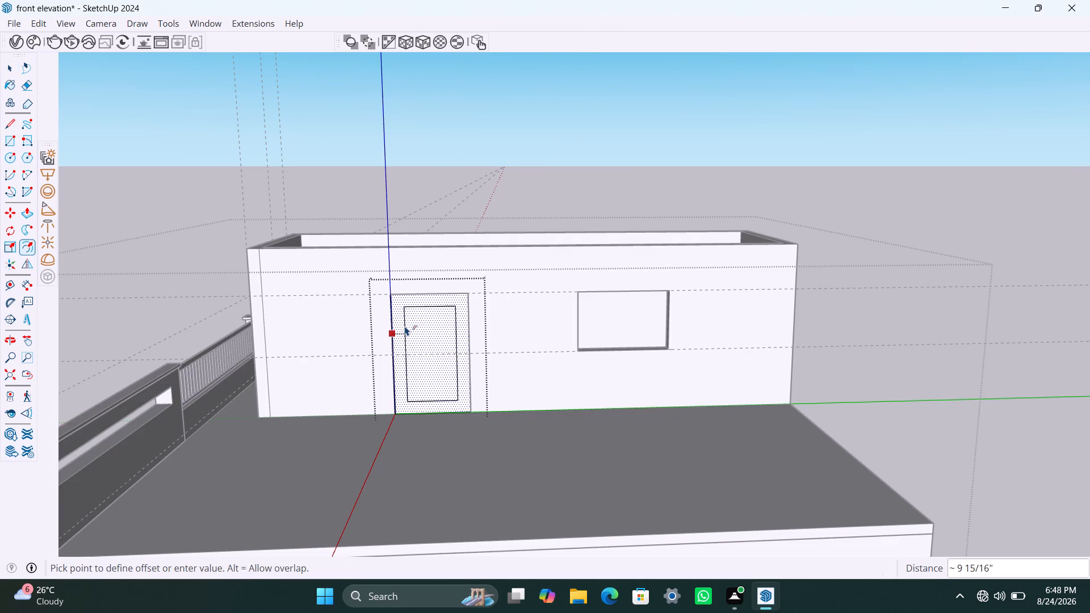
pyautogui.write('2"')
pyautogui.press('Return')
pyautogui.press('space')
pyautogui.click(465, 339)
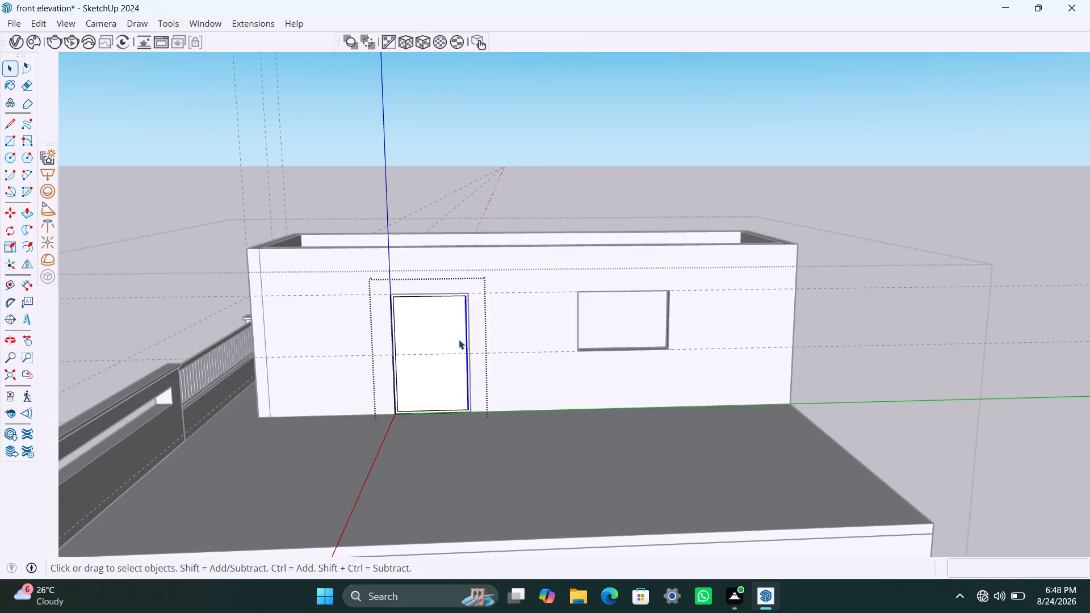
pyautogui.click(457, 340)
pyautogui.press('Delete')
# Extrude the door frame face 2.5" and exit the group.
pyautogui.scroll(6, 398, 378)
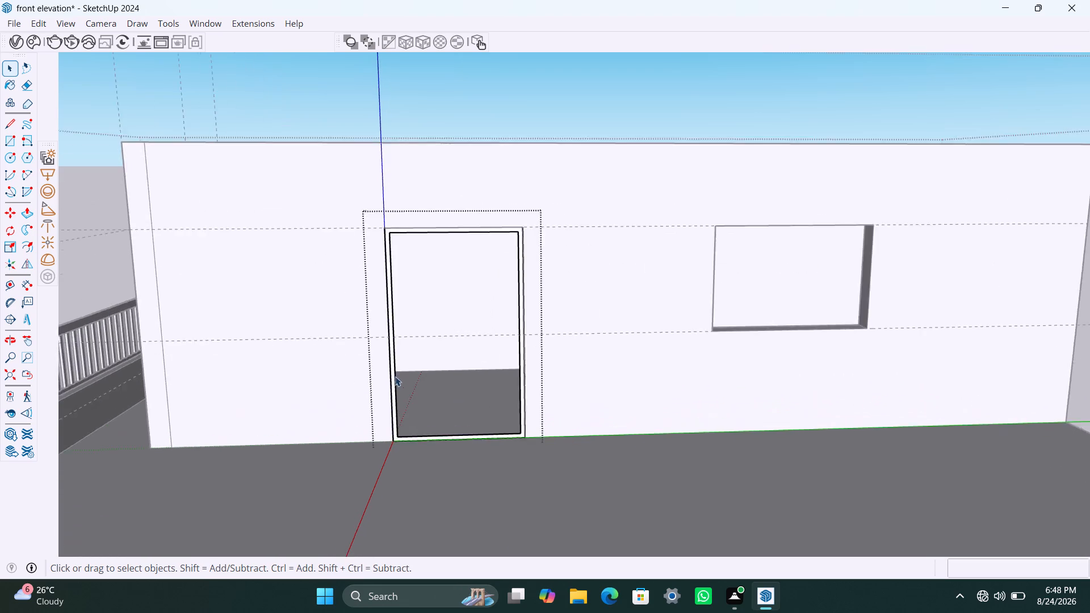
pyautogui.scroll(3, 395, 376)
pyautogui.click(392, 355)
pyautogui.press('p')
pyautogui.click(390, 359)
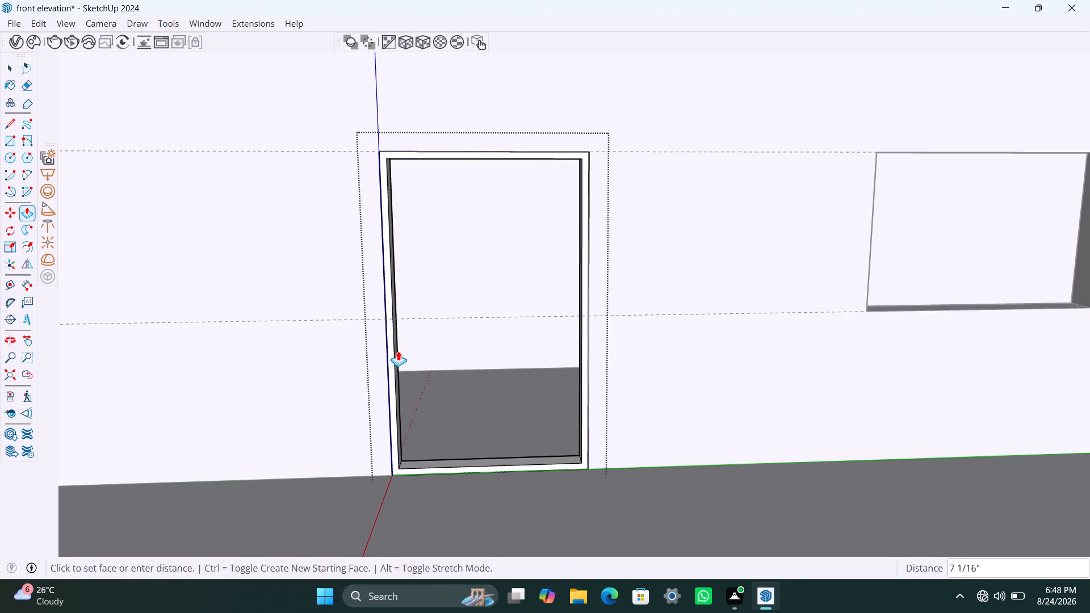
pyautogui.press('2')
pyautogui.write('.5"')
pyautogui.press('Return')
pyautogui.press('space')
pyautogui.scroll(-8, 413, 313)
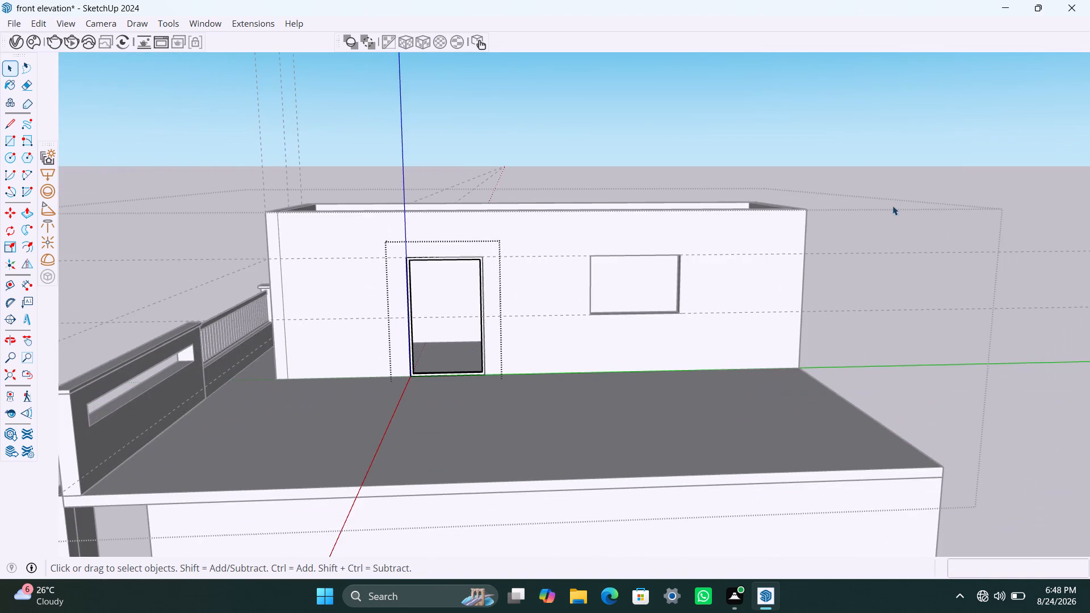
pyautogui.click(893, 186)
# Draw a rectangle about 6'1" by 4' filling the side wall's window opening and make it a group.
pyautogui.scroll(3, 632, 293)
pyautogui.moveTo(610, 287); pyautogui.dragTo(575, 291, button='middle')
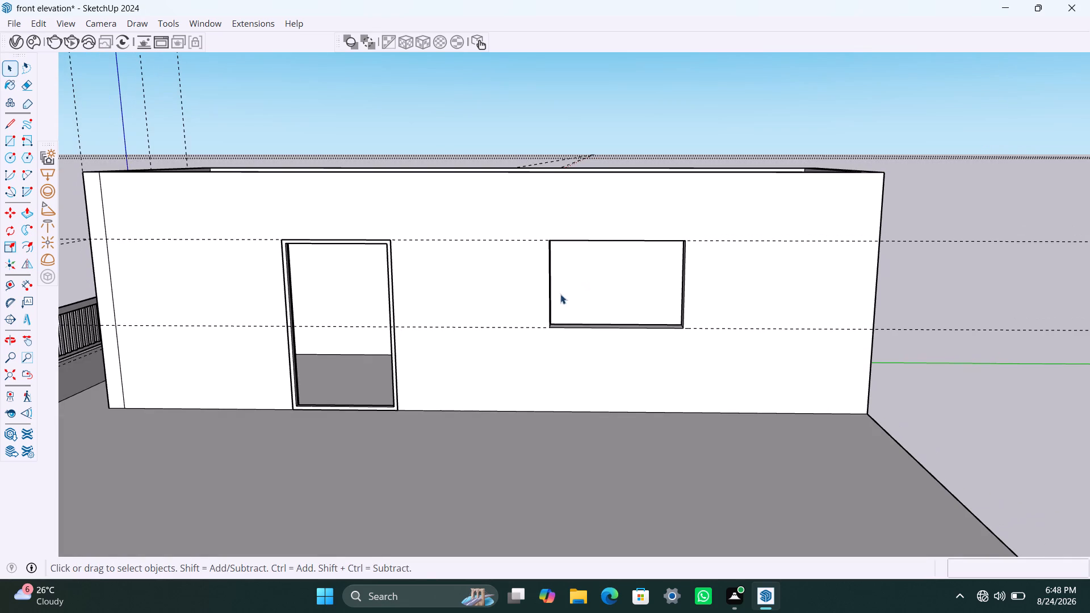
pyautogui.press('r')
pyautogui.click(551, 238)
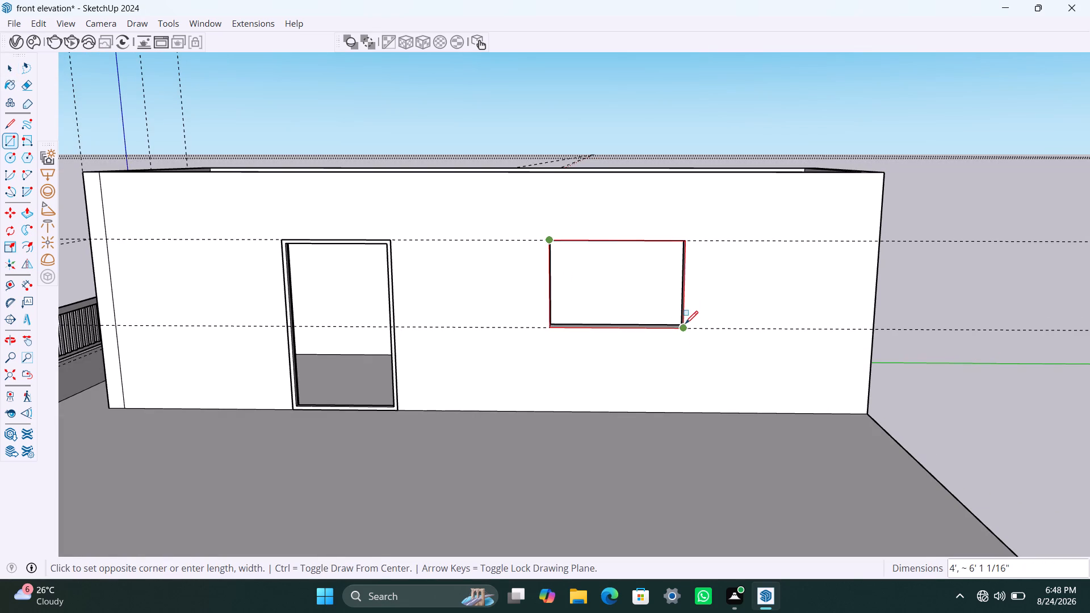
pyautogui.click(685, 324)
pyautogui.press('space')
pyautogui.doubleClick(642, 298)
pyautogui.rightClick(642, 298)
pyautogui.click(690, 141)
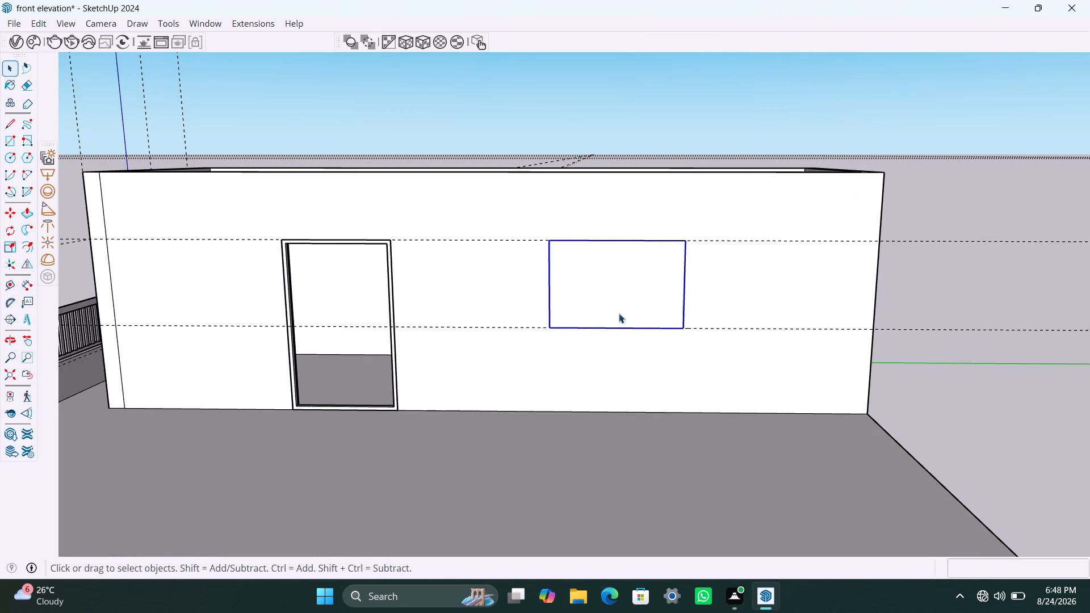
# Inside the window group, offset the rectangle's outline 2" inward and delete the inner face.
pyautogui.doubleClick(610, 276)
pyautogui.click(606, 274)
pyautogui.press('f')
pyautogui.click(576, 269)
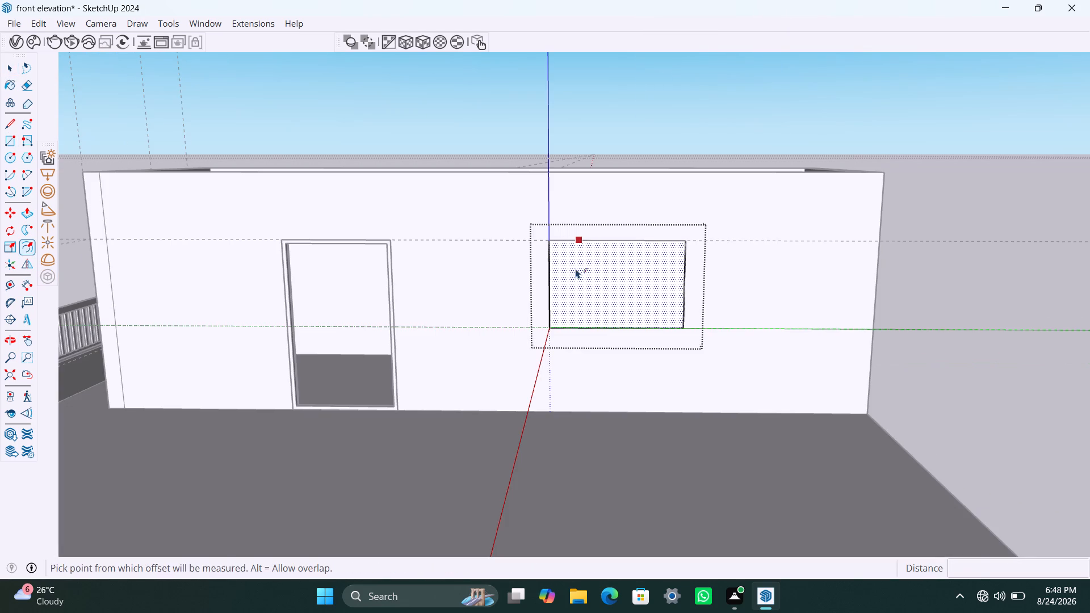
pyautogui.write('2"')
pyautogui.press('Return')
pyautogui.press('space')
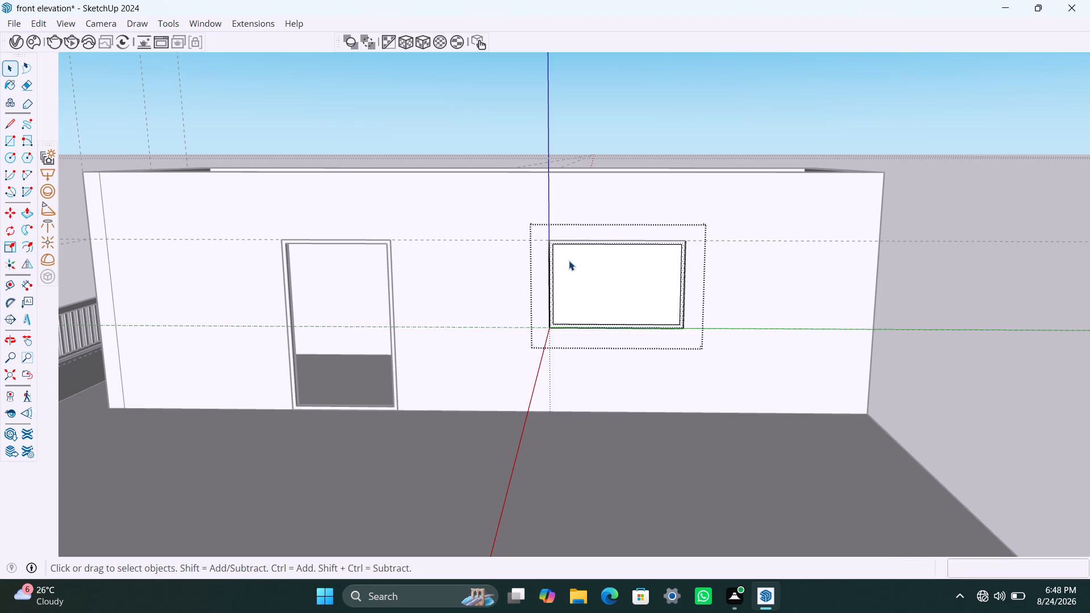
pyautogui.click(616, 282)
pyautogui.press('Delete')
# Thicken the window frame with two 1.5" extrusions, one into the wall and one outward.
pyautogui.scroll(8, 554, 300)
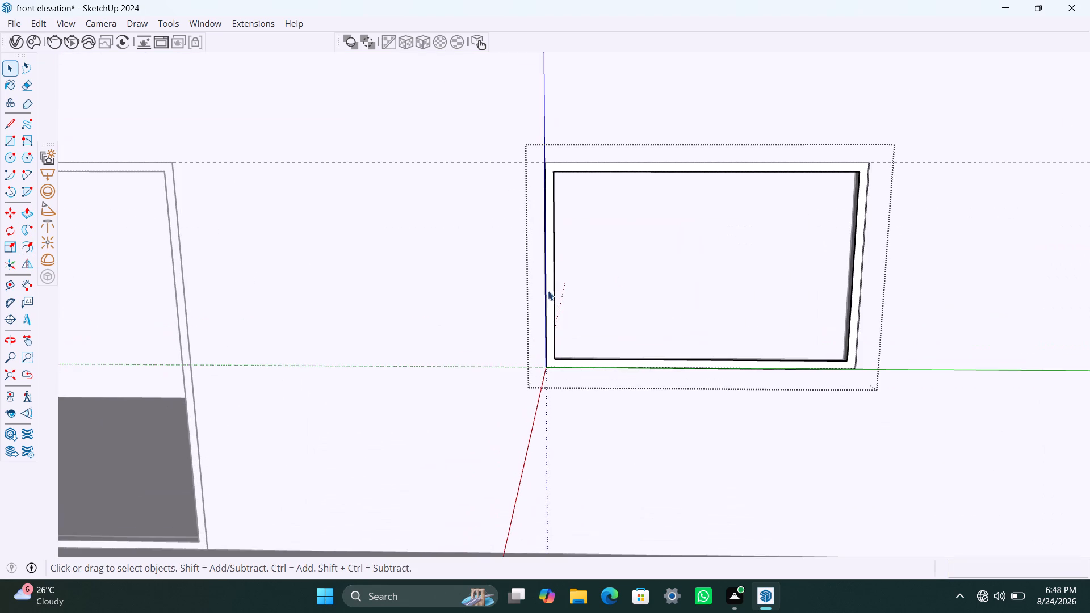
pyautogui.click(550, 288)
pyautogui.press('p')
pyautogui.click(550, 288)
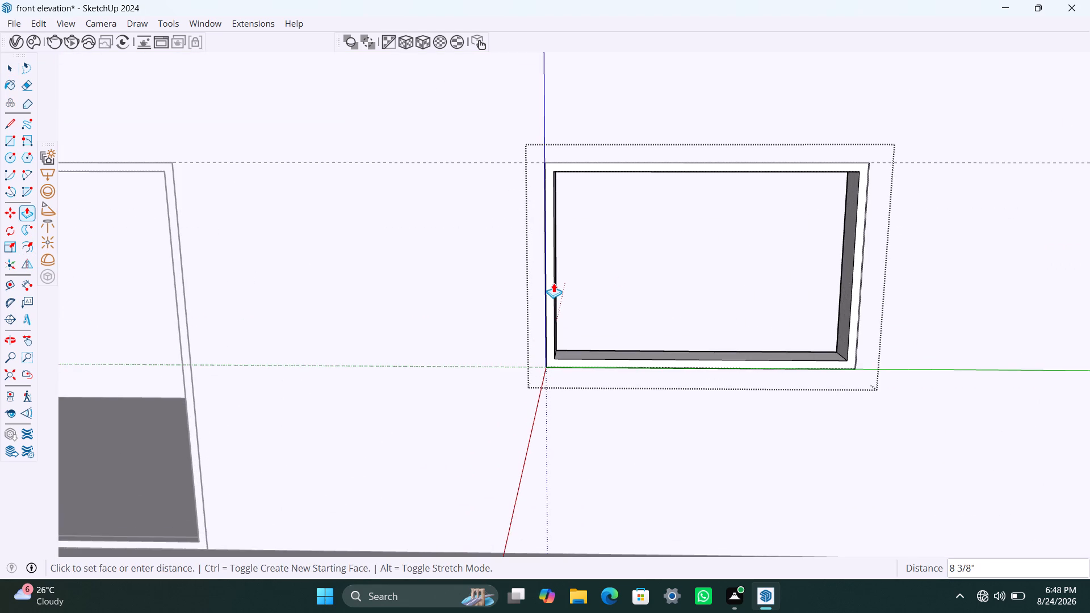
pyautogui.write('1.')
pyautogui.write('5"')
pyautogui.press('Return')
pyautogui.click(554, 301)
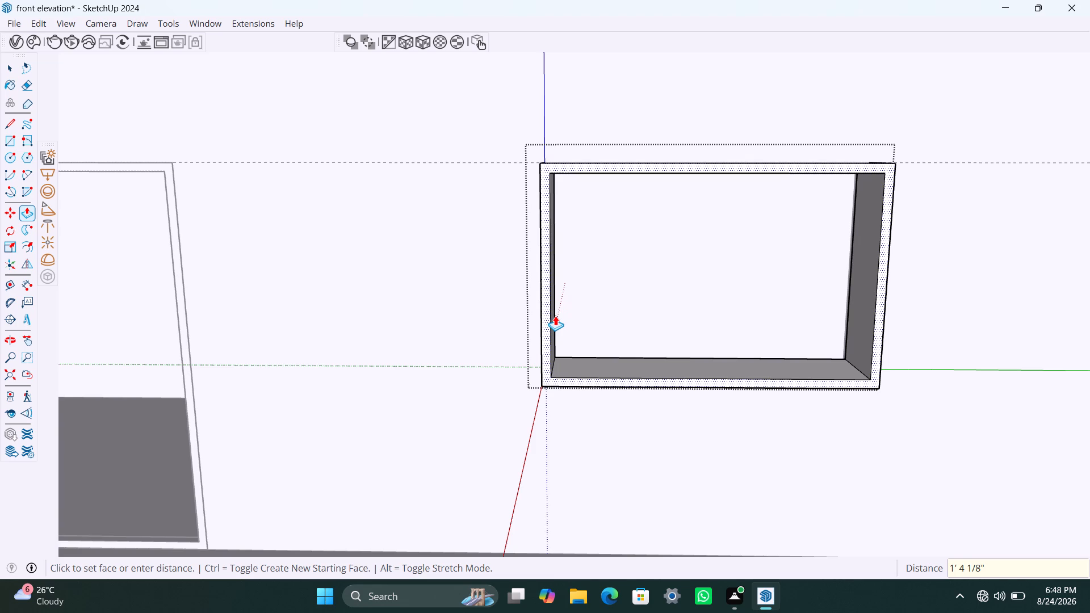
pyautogui.write('1.5"')
pyautogui.press('Return')
pyautogui.press('space')
# Draw a pane about 2'10 1/2" by 3'8" in the frame's door-side half, delete the other half's face, and group the pane.
pyautogui.press('r')
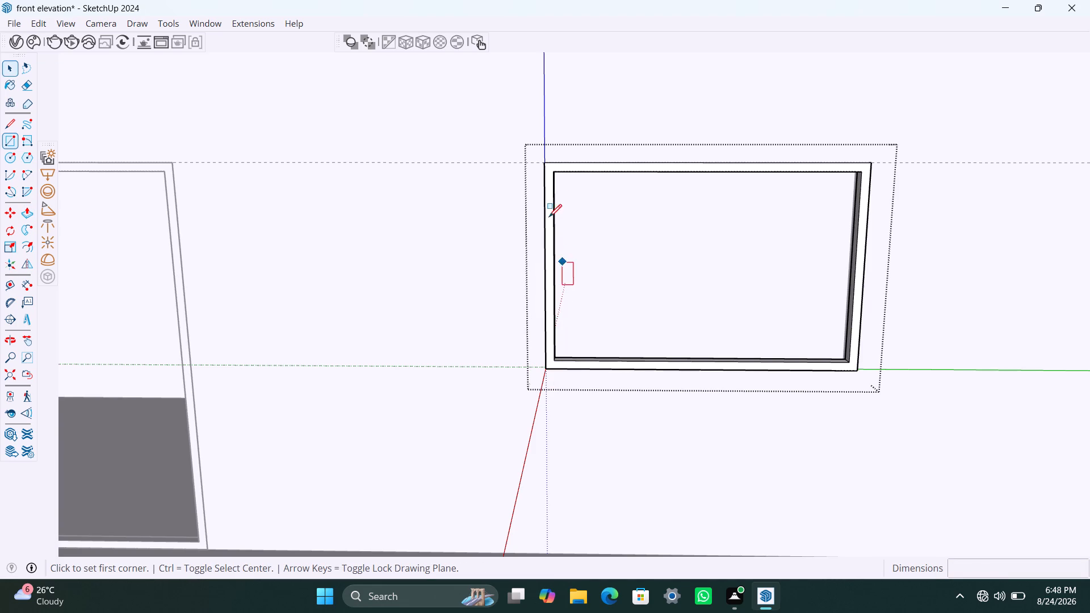
pyautogui.click(555, 170)
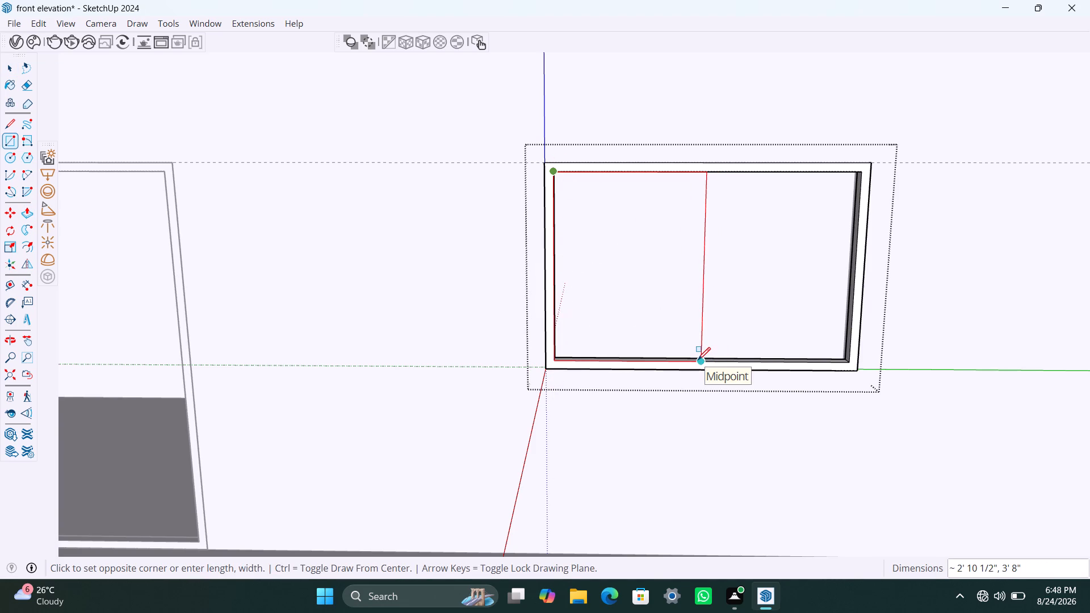
pyautogui.click(698, 360)
pyautogui.press('space')
pyautogui.click(741, 319)
pyautogui.press('Delete')
pyautogui.doubleClick(661, 295)
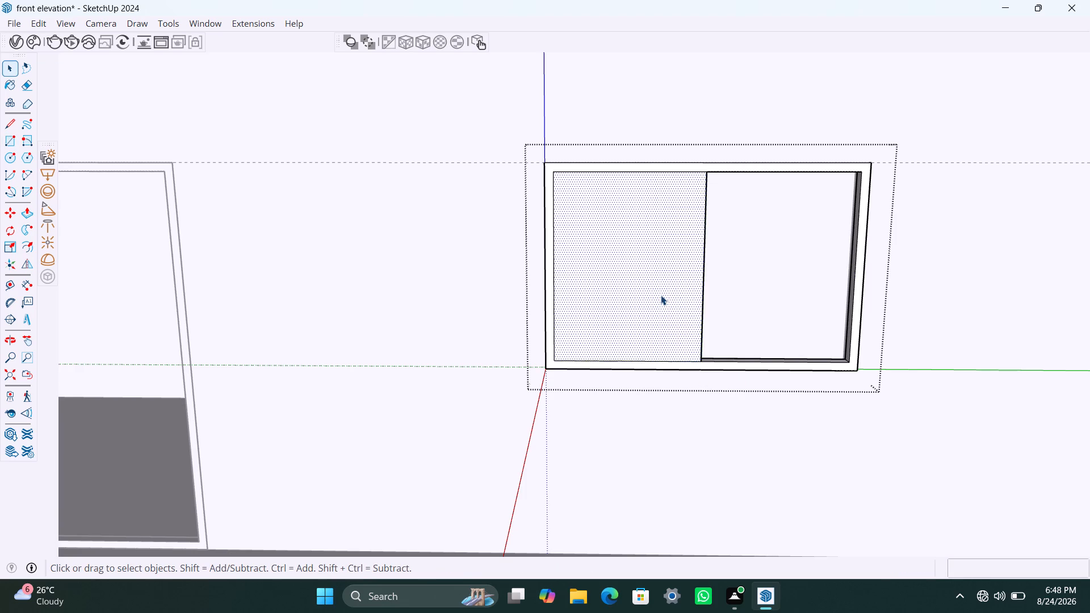
pyautogui.rightClick(661, 295)
pyautogui.click(739, 146)
pyautogui.click(735, 138)
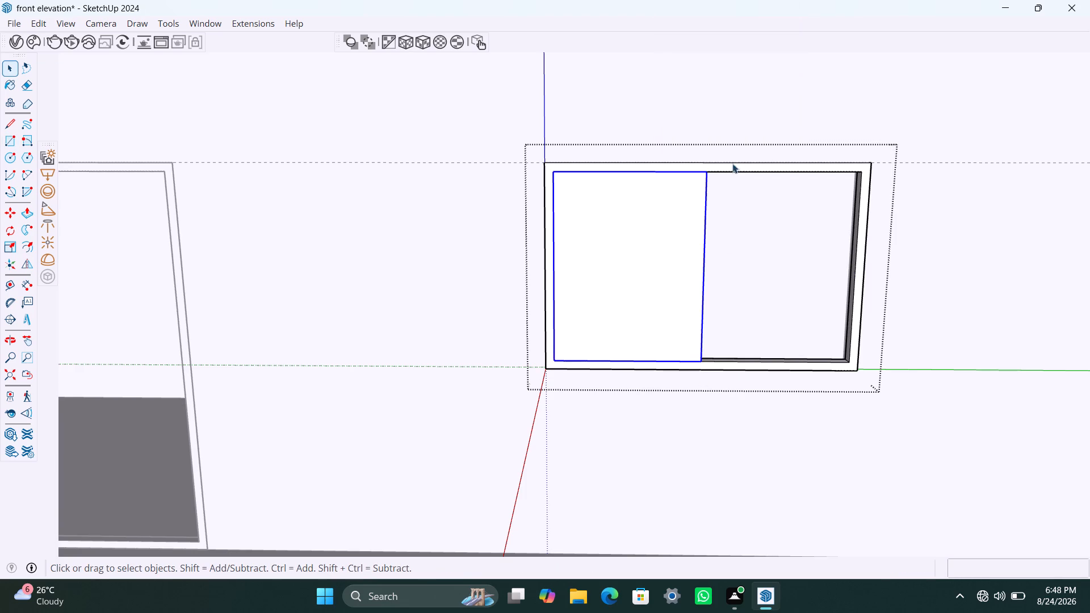
# Extrude the window pane 8mm inside its group and exit that group.
pyautogui.doubleClick(663, 292)
pyautogui.click(664, 316)
pyautogui.press('p')
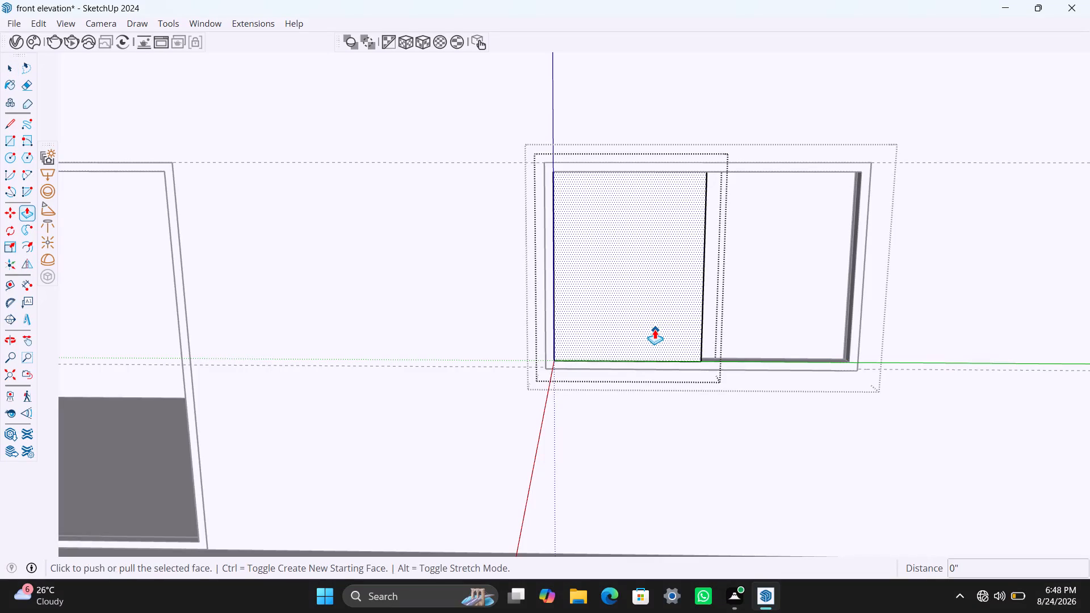
pyautogui.click(655, 329)
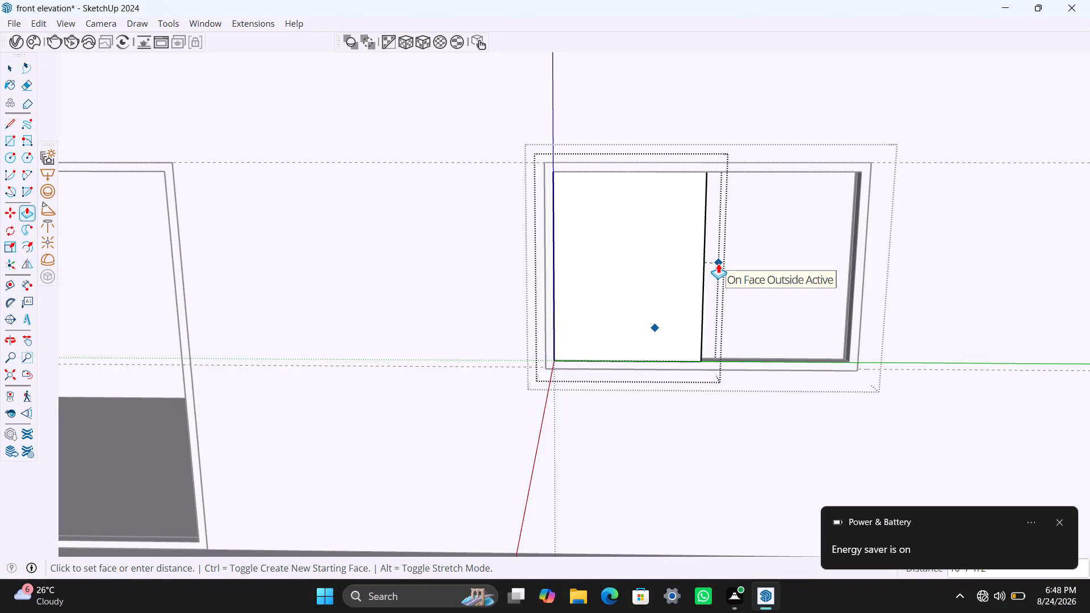
pyautogui.write('8mm')
pyautogui.press('Return')
pyautogui.press('space')
pyautogui.click(811, 420)
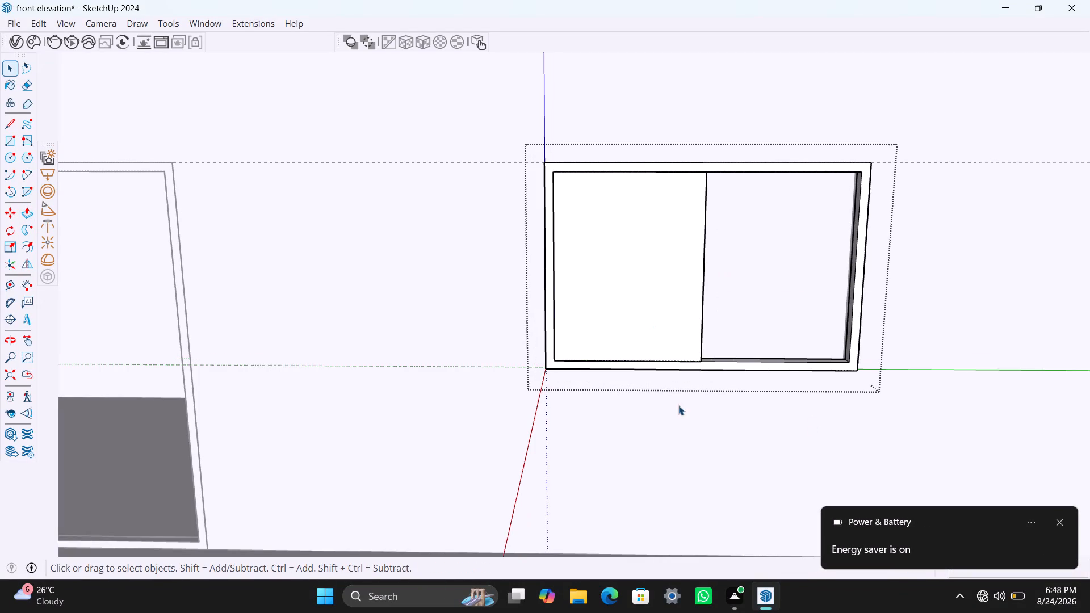
# Move the window pane back from the frame's front face into the frame's depth.
pyautogui.click(674, 339)
pyautogui.press('m')
pyautogui.click(702, 363)
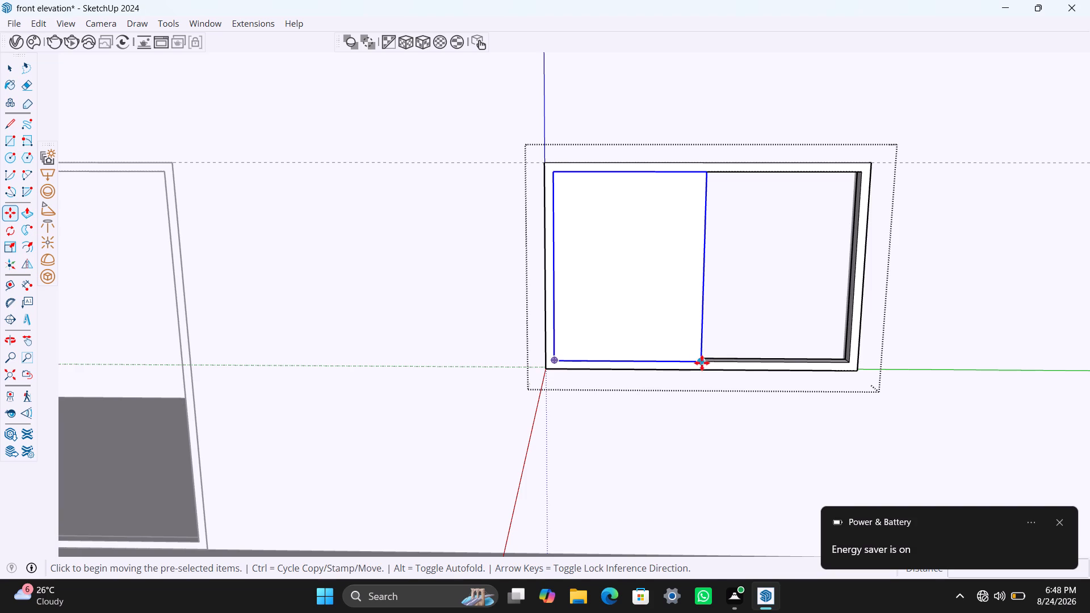
pyautogui.click(701, 356)
# Copy the pane about 2'10 1/2" across to fill the other half of the window frame.
pyautogui.press('m')
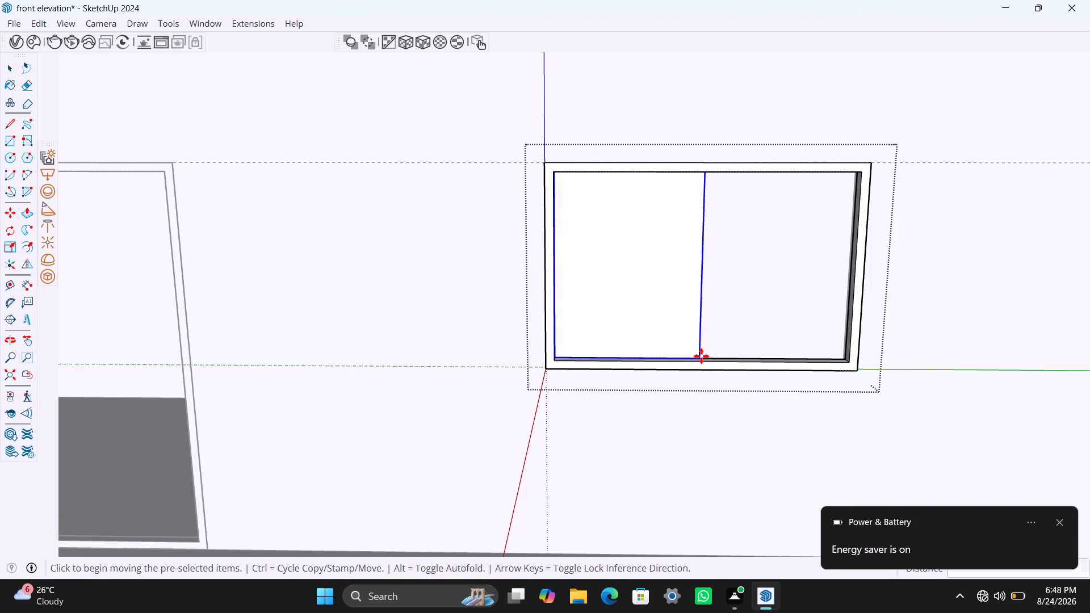
pyautogui.click(701, 356)
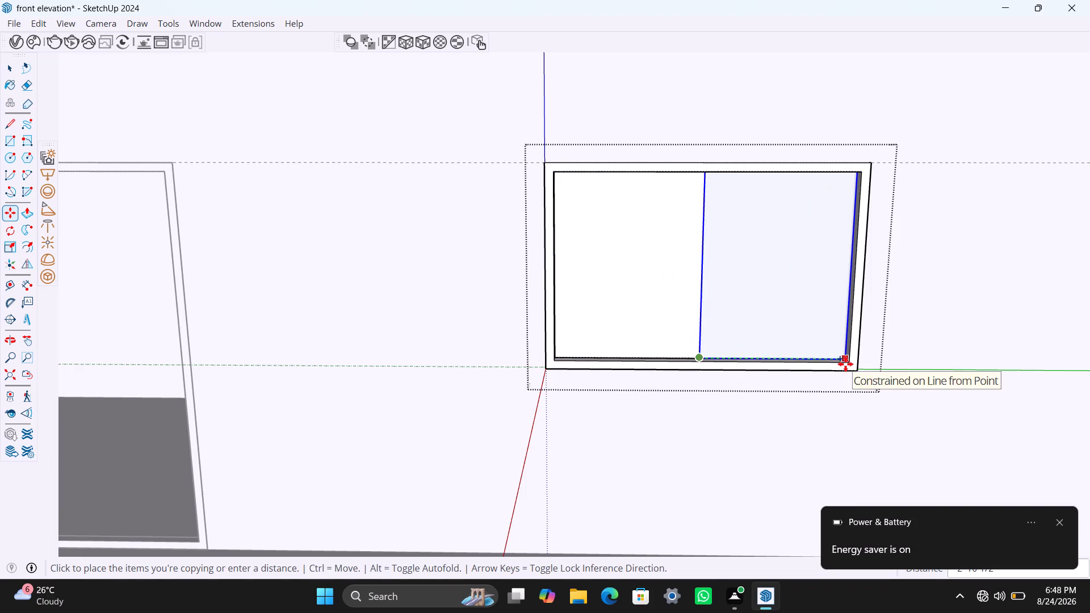
pyautogui.click(850, 366)
pyautogui.scroll(4, 722, 360)
pyautogui.moveTo(678, 349); pyautogui.dragTo(678, 349, button='middle')
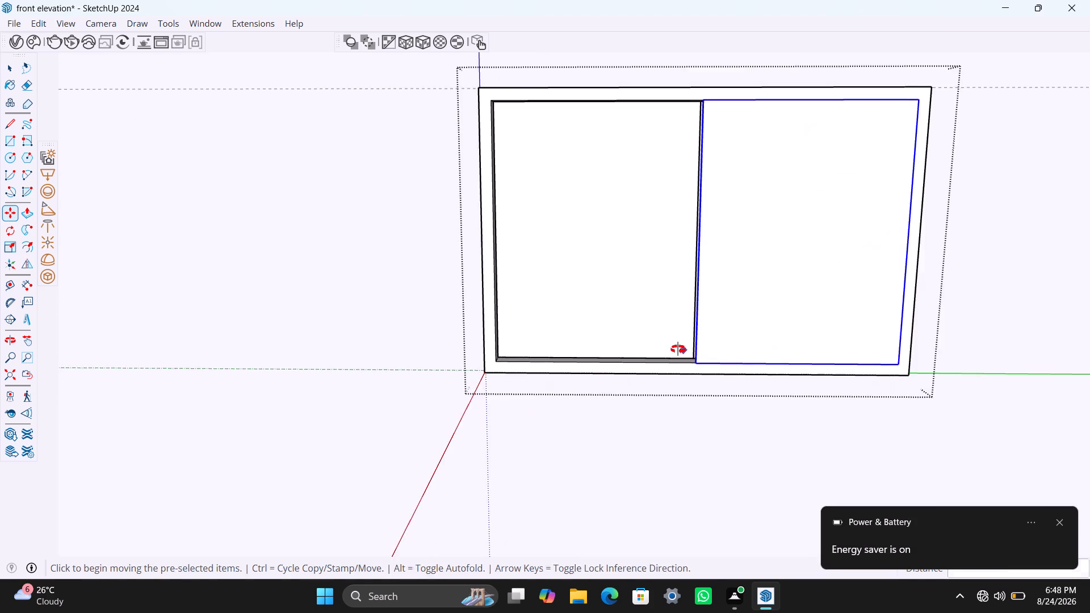
# Undo the last copy and move of the window panel, and reposition the remaining panel in the frame's depth.
pyautogui.moveTo(678, 349); pyautogui.dragTo(732, 437, button='middle')
pyautogui.keyDown('shift'); pyautogui.moveTo(787, 430); pyautogui.dragTo(783, 362, button='middle'); pyautogui.keyUp('shift')
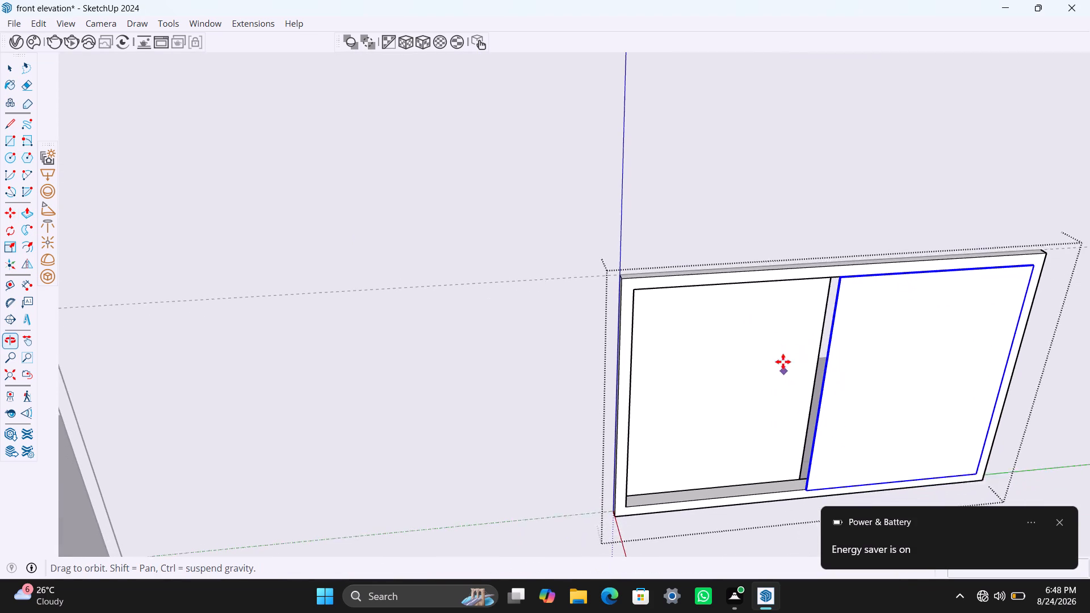
pyautogui.scroll(4, 789, 455)
pyautogui.hotkey('ctrl', 'z')
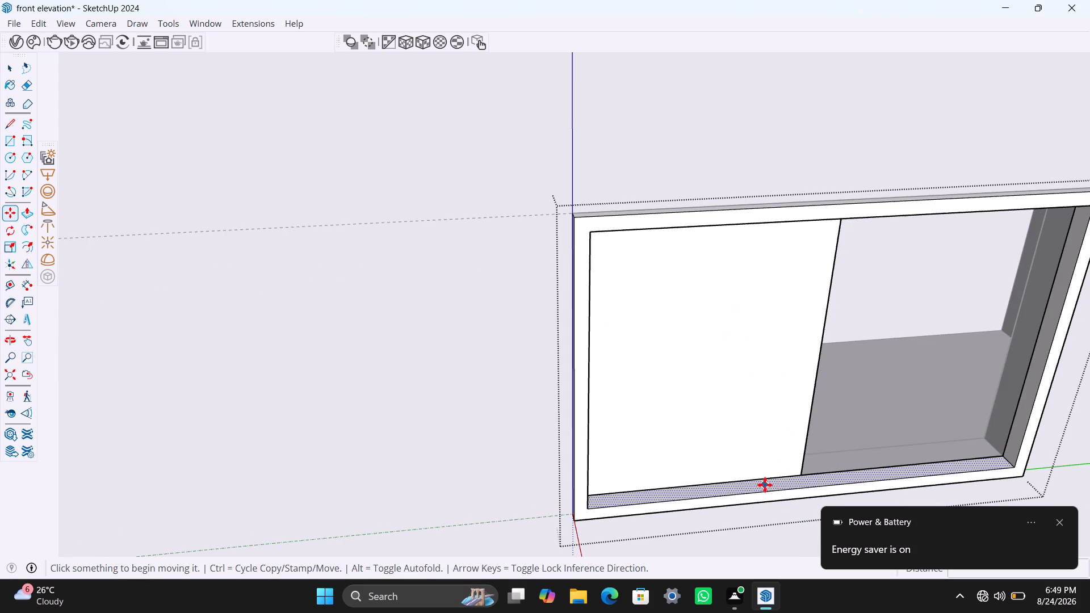
pyautogui.hotkey('ctrl', 'z')
pyautogui.click(808, 487)
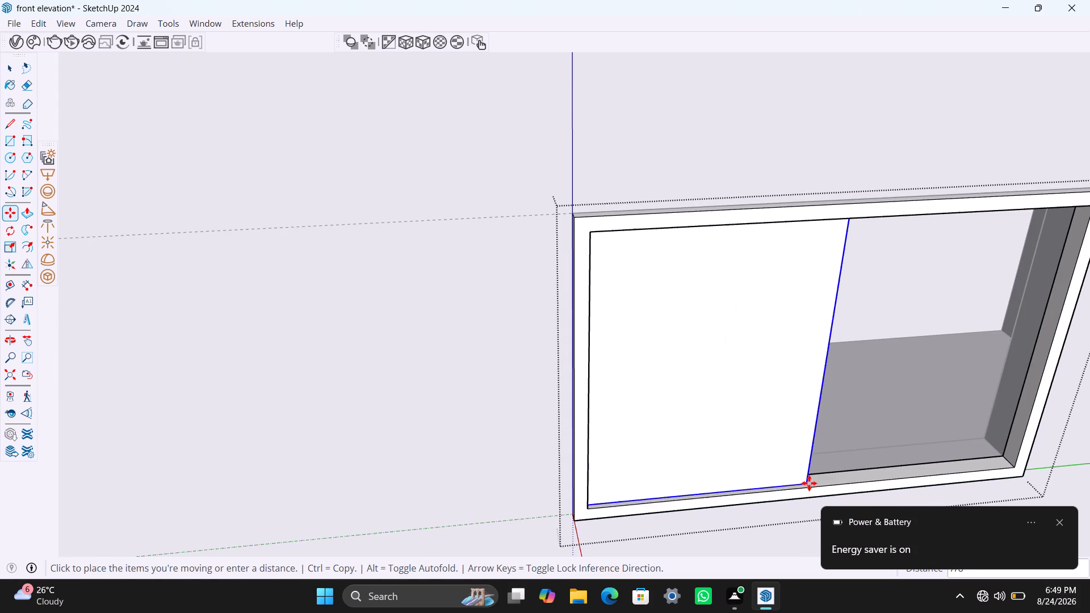
pyautogui.click(809, 477)
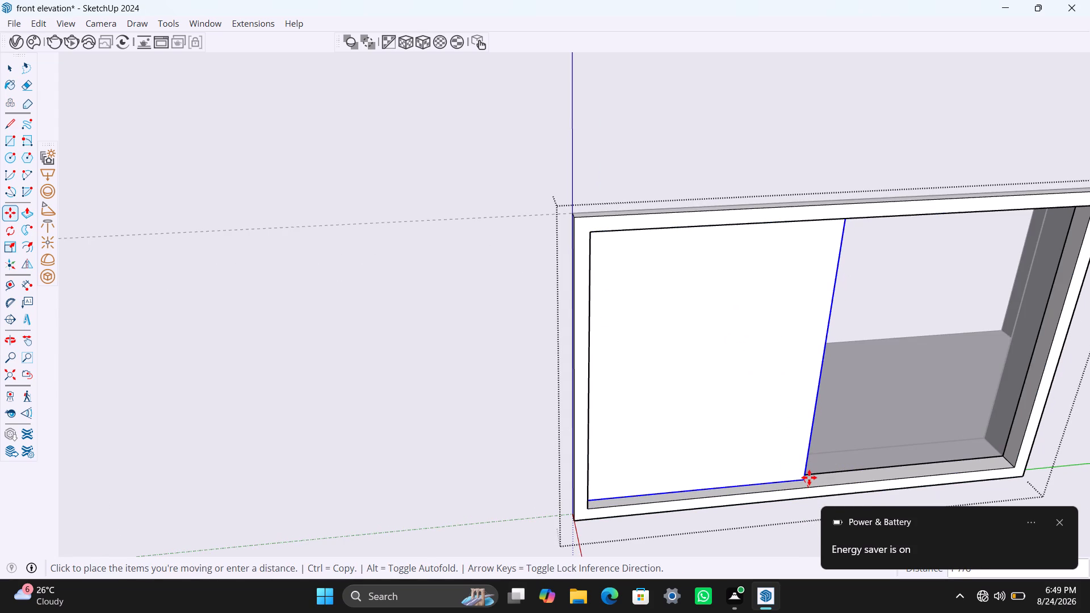
pyautogui.press('m')
pyautogui.press('space')
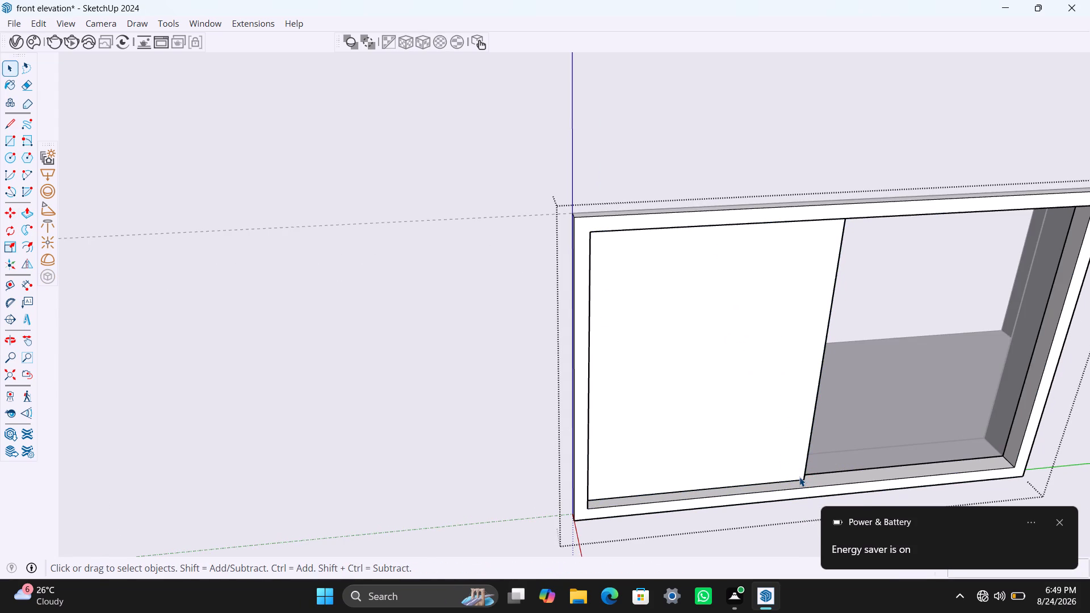
# Copy the window panel about 2' 10 9/16" across to the opposite lower corner of the frame opening.
pyautogui.click(793, 474)
pyautogui.press('m')
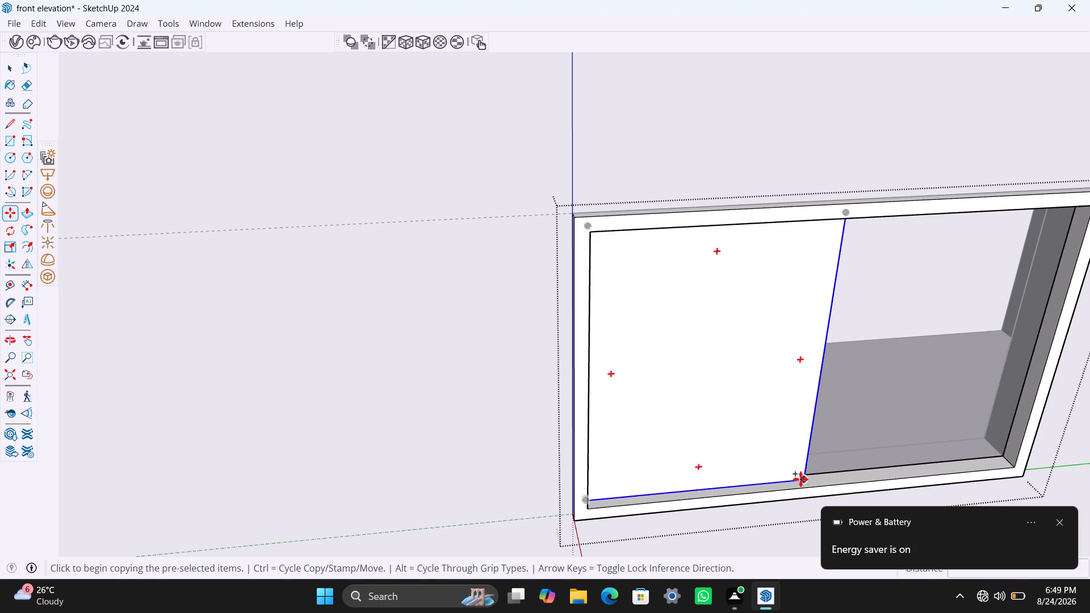
pyautogui.click(805, 482)
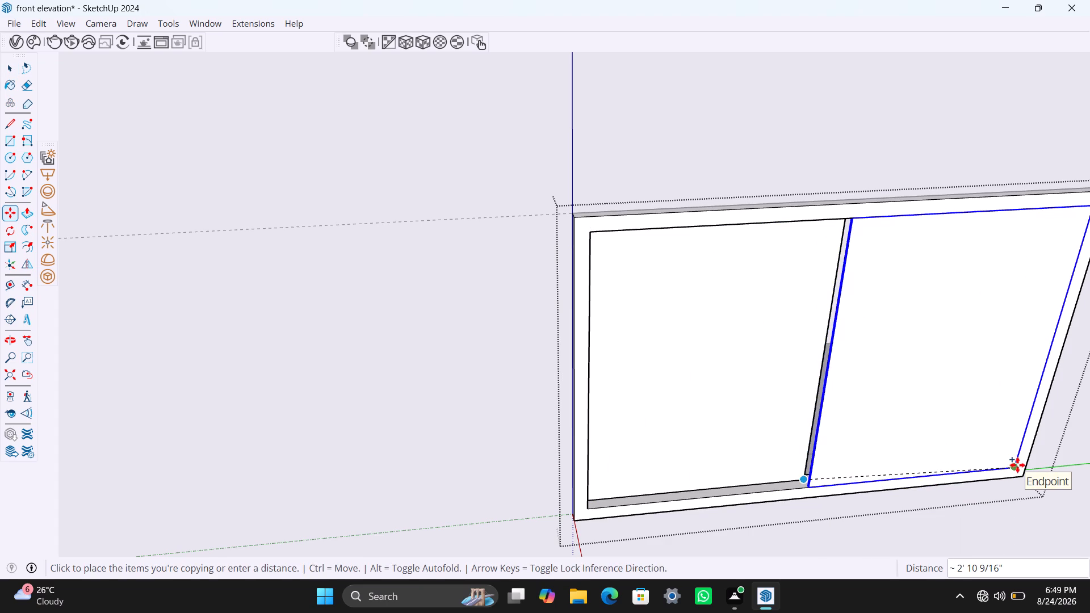
pyautogui.click(1017, 465)
# Move the copied panel by its lower corner to meet the first panel's corner, and close the window group.
pyautogui.scroll(5, 812, 484)
pyautogui.moveTo(774, 486); pyautogui.dragTo(856, 524, button='middle')
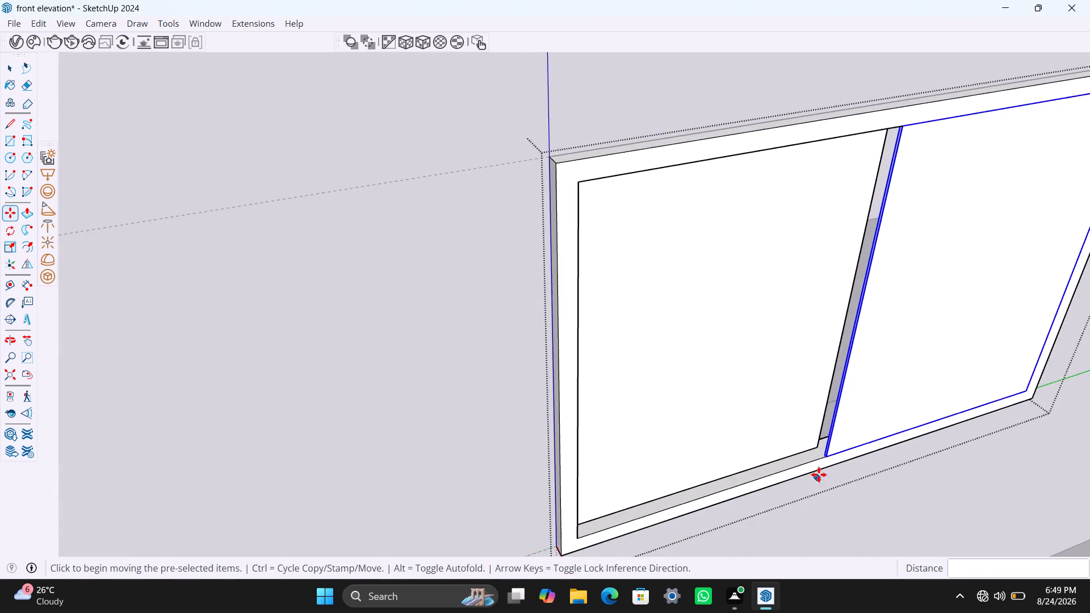
pyautogui.scroll(5, 820, 474)
pyautogui.scroll(11, 832, 423)
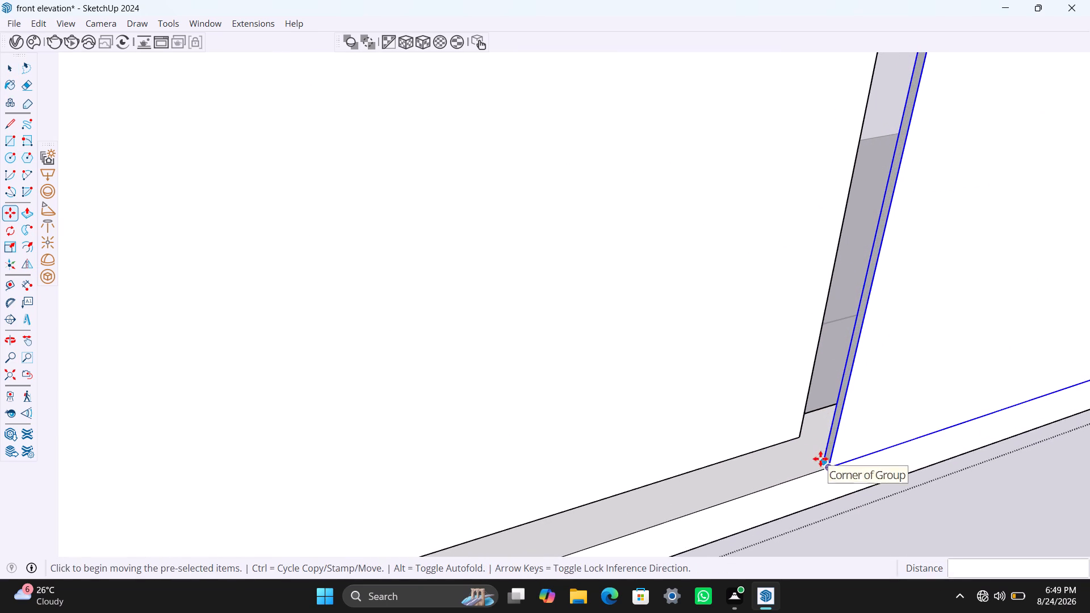
pyautogui.click(820, 459)
pyautogui.click(799, 442)
pyautogui.scroll(-12, 672, 443)
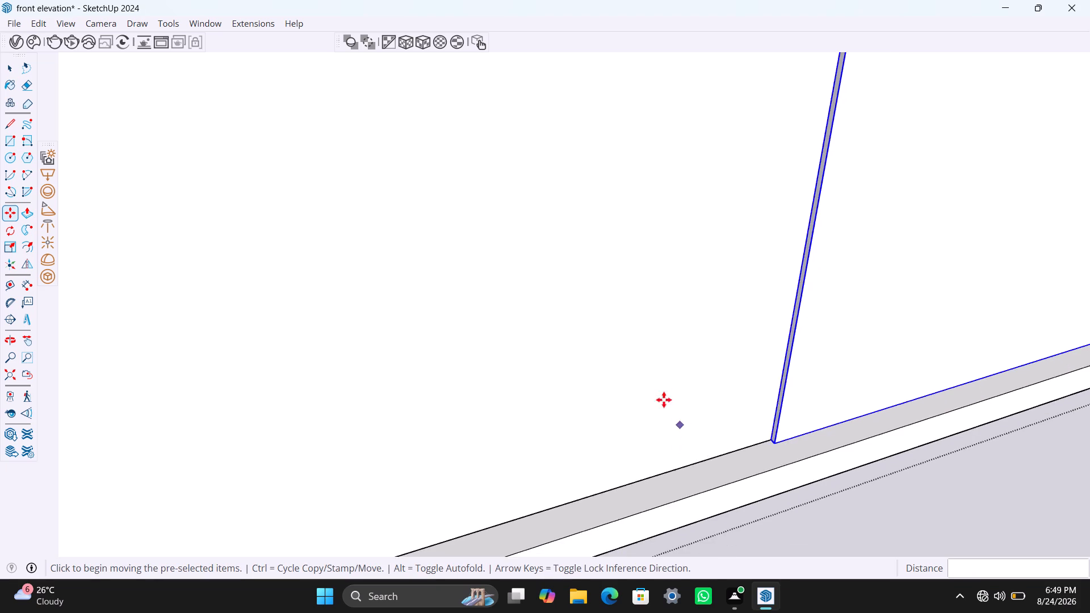
pyautogui.scroll(-20, 664, 400)
pyautogui.scroll(-20, 664, 400)
pyautogui.scroll(-2, 664, 400)
pyautogui.scroll(-4, 770, 362)
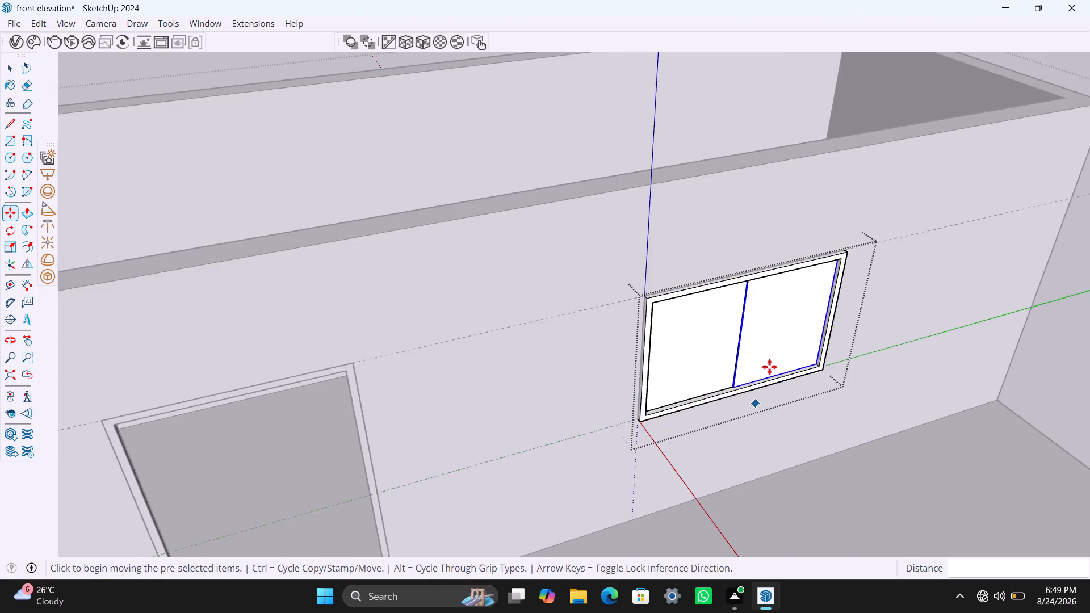
pyautogui.scroll(-5, 769, 367)
pyautogui.moveTo(789, 452); pyautogui.dragTo(699, 409, button='middle')
pyautogui.press('space')
pyautogui.tripleClick(801, 102)
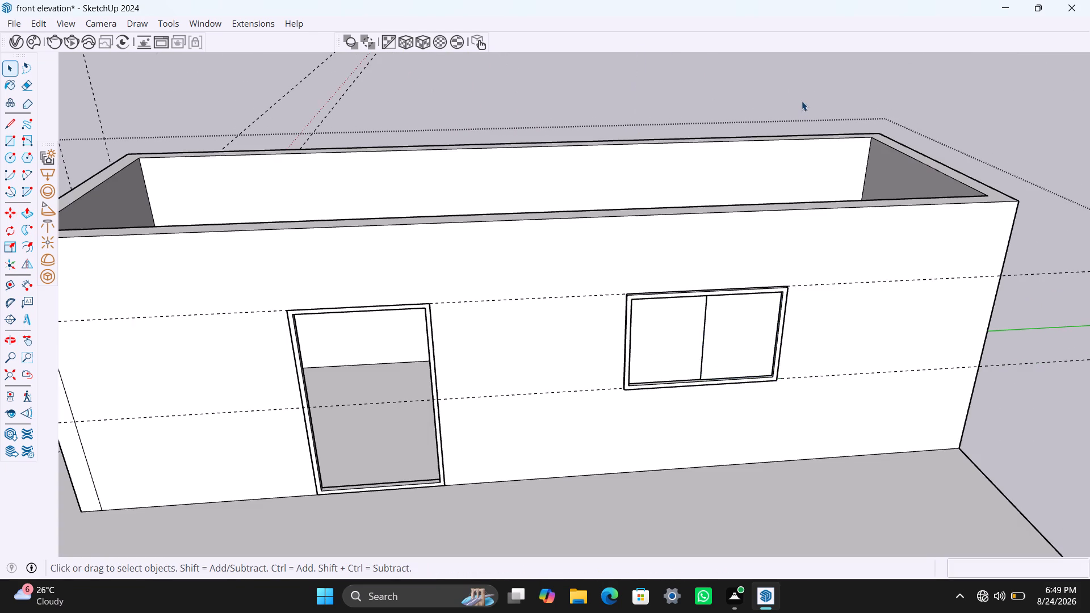
# Save the model and close the top-floor group.
pyautogui.scroll(-12, 769, 225)
pyautogui.moveTo(750, 272); pyautogui.dragTo(716, 183, button='middle')
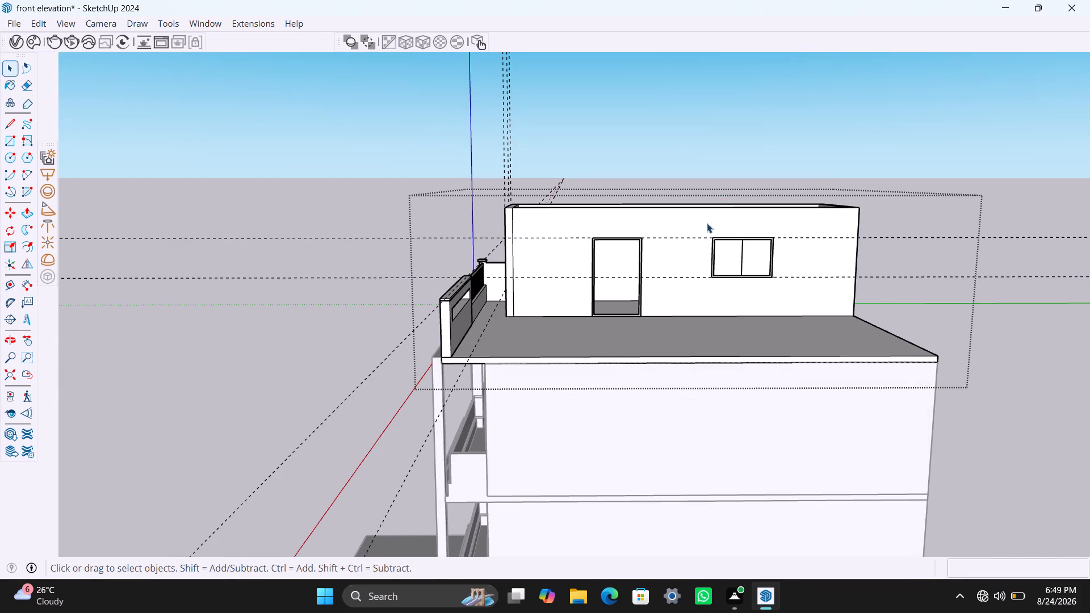
pyautogui.hotkey('ctrl', 's')
pyautogui.click(1045, 213)
# Run FixIt 101 on the top-floor group.
pyautogui.click(758, 246)
pyautogui.rightClick(555, 242)
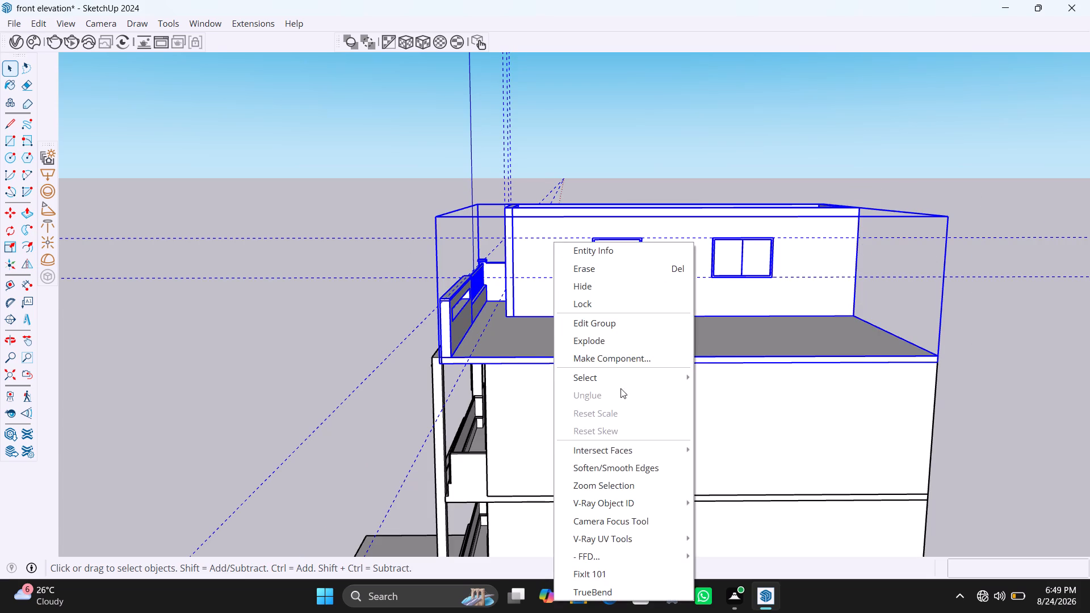
pyautogui.click(614, 568)
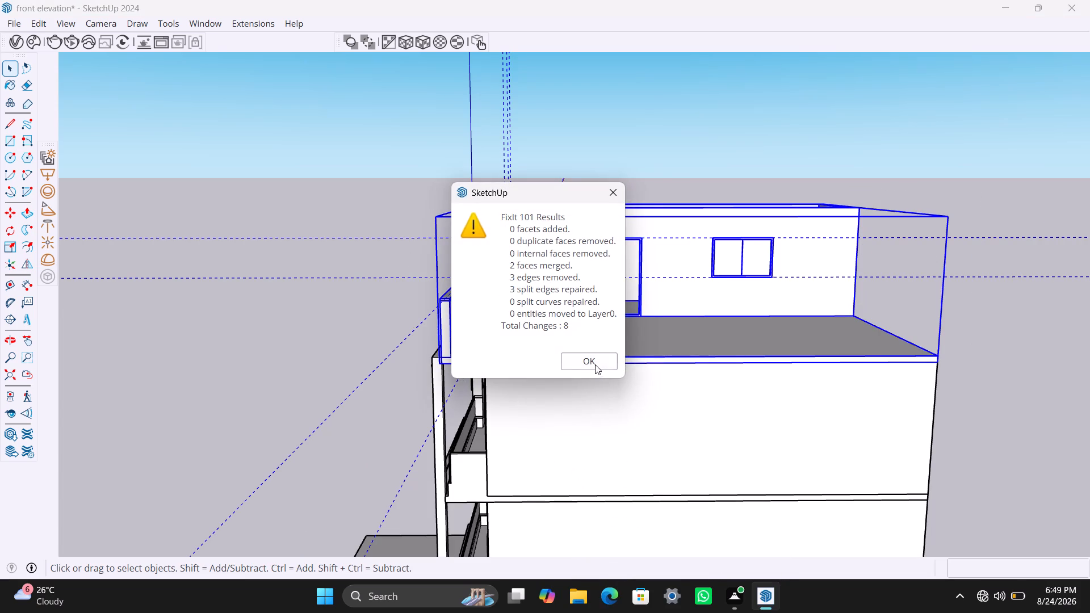
pyautogui.click(594, 363)
pyautogui.click(712, 104)
# Draw a 35' 6" by 11' 3" rectangle over the outer top edges of the rooftop room's walls.
pyautogui.scroll(-4, 651, 188)
pyautogui.moveTo(618, 236); pyautogui.dragTo(753, 467, button='middle')
pyautogui.scroll(3, 543, 196)
pyautogui.moveTo(648, 268); pyautogui.dragTo(543, 270, button='middle')
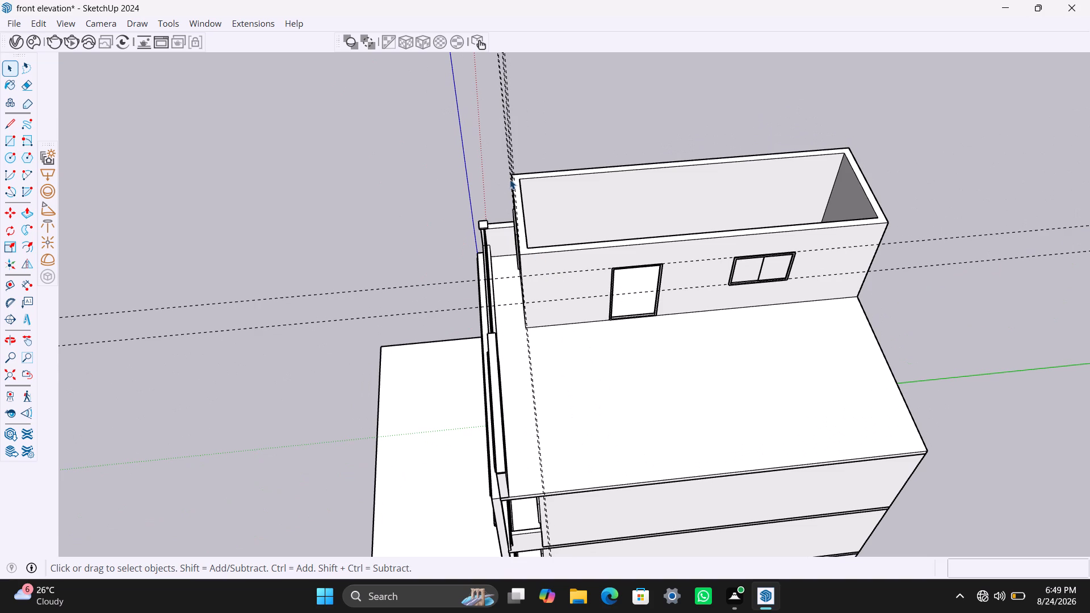
pyautogui.scroll(-3, 571, 272)
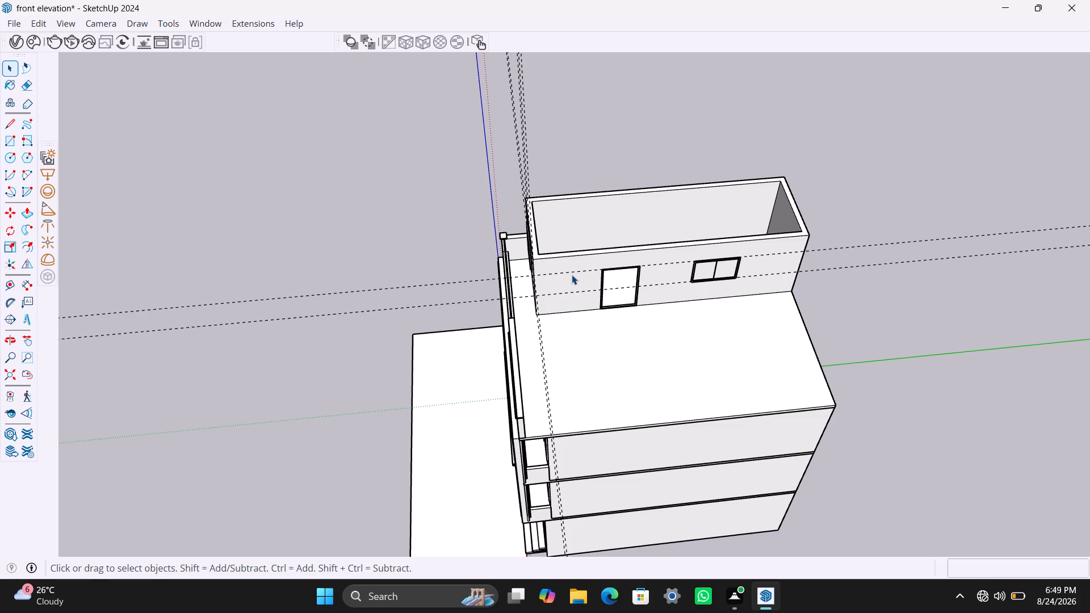
pyautogui.moveTo(548, 268); pyautogui.dragTo(584, 290, button='middle')
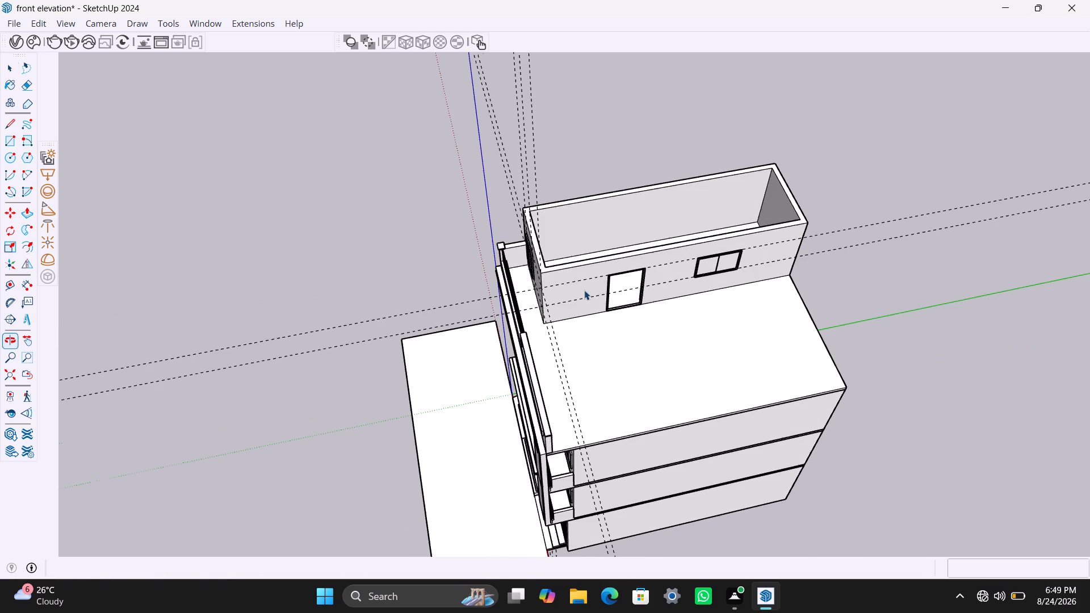
pyautogui.press('r')
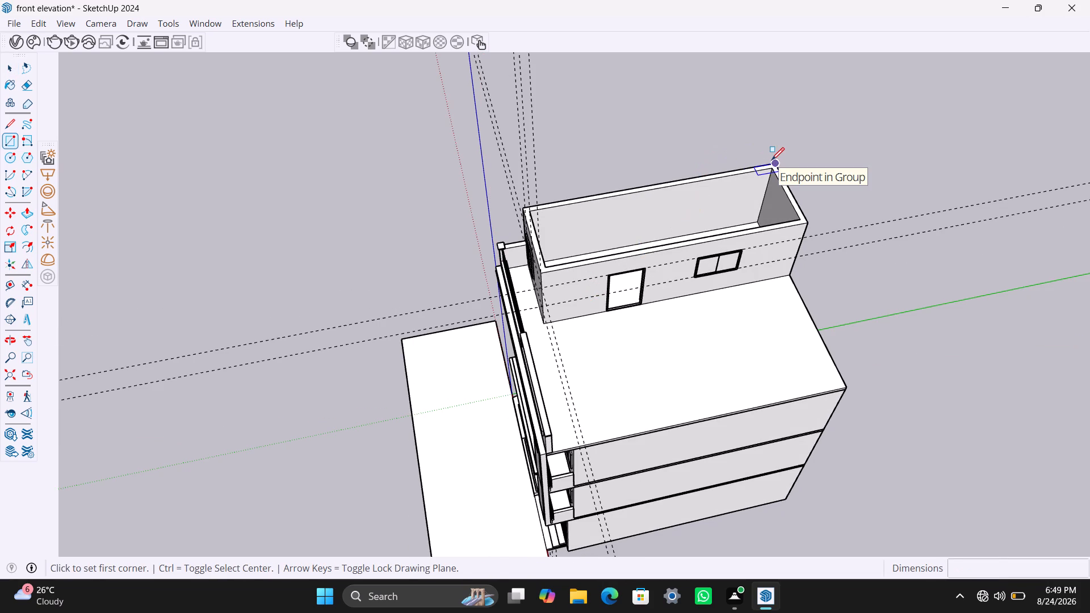
pyautogui.click(772, 160)
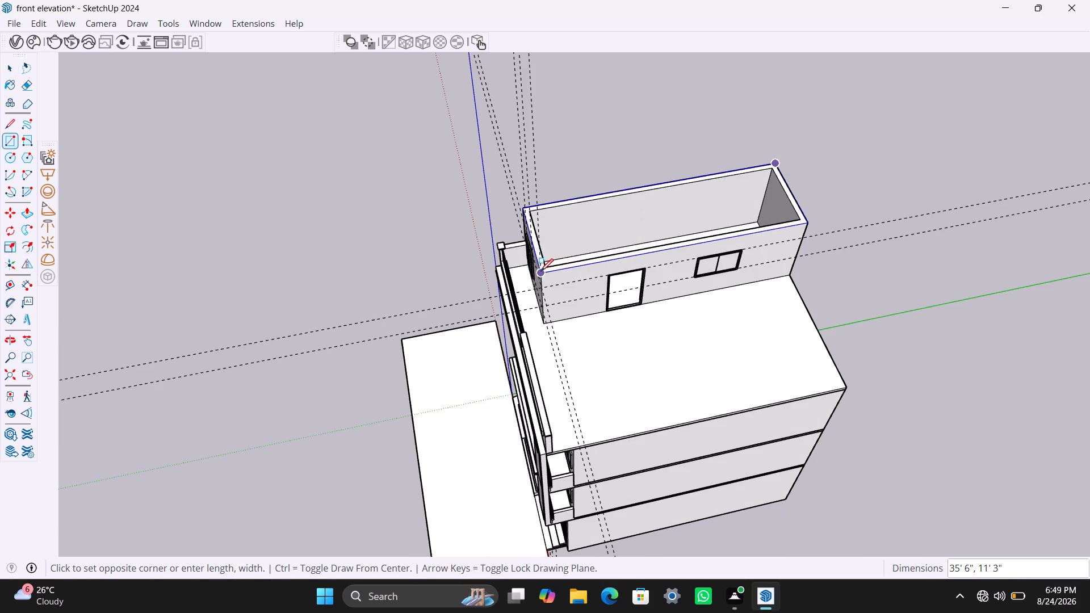
pyautogui.click(540, 271)
# Group the roof rectangle's face and edges.
pyautogui.press('space')
pyautogui.doubleClick(624, 228)
pyautogui.rightClick(624, 228)
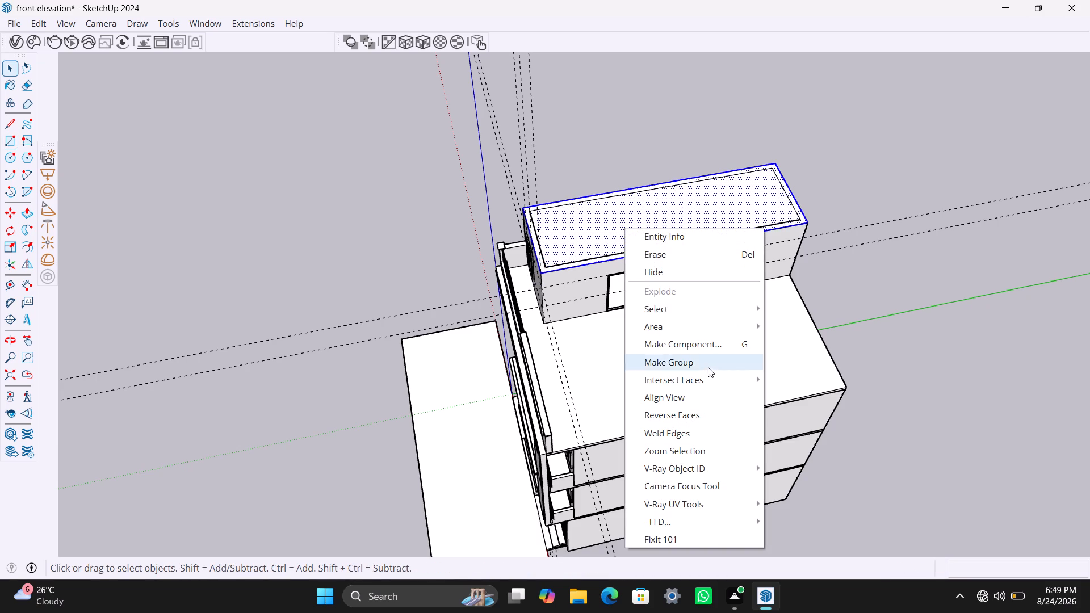
pyautogui.click(703, 368)
# Open the roof group and extrude its face 9" upward into a slab.
pyautogui.tripleClick(640, 230)
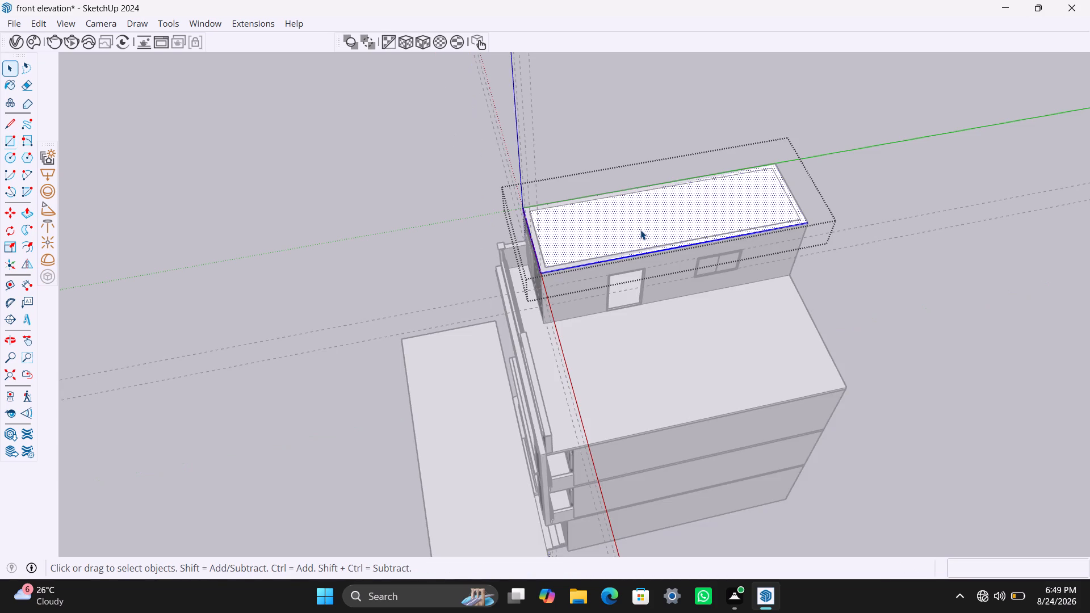
pyautogui.press('p')
pyautogui.click(640, 230)
pyautogui.write('9"')
pyautogui.press('Return')
pyautogui.press('space')
# Extend the roof slab's front face 3' outward toward the balustrade, and close the roof group.
pyautogui.scroll(4, 544, 255)
pyautogui.moveTo(530, 288); pyautogui.dragTo(824, 295, button='middle')
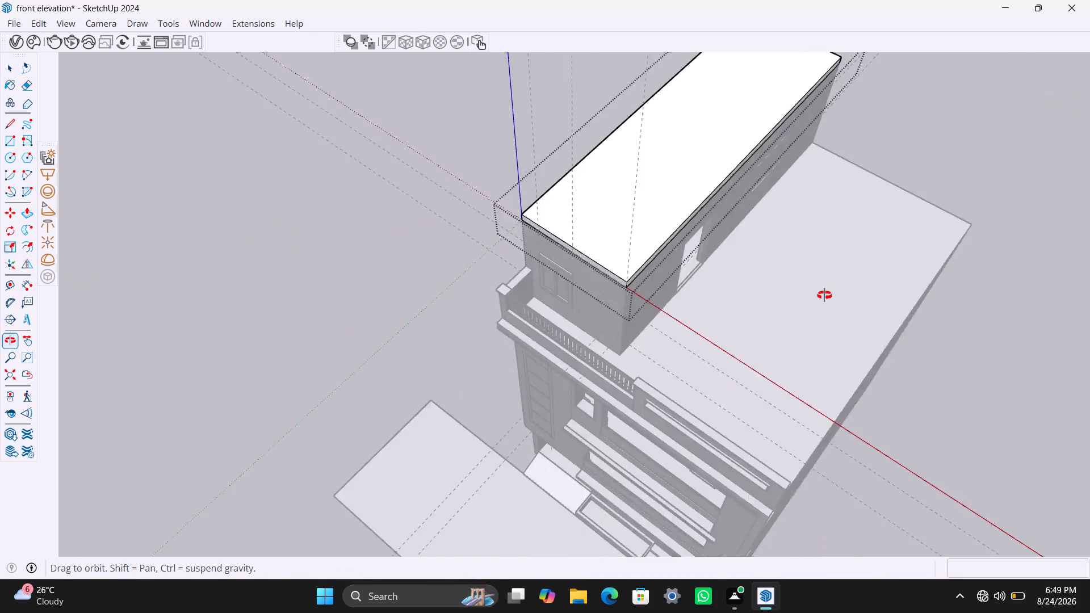
pyautogui.moveTo(824, 295); pyautogui.dragTo(977, 257, button='middle')
pyautogui.scroll(6, 608, 216)
pyautogui.click(603, 203)
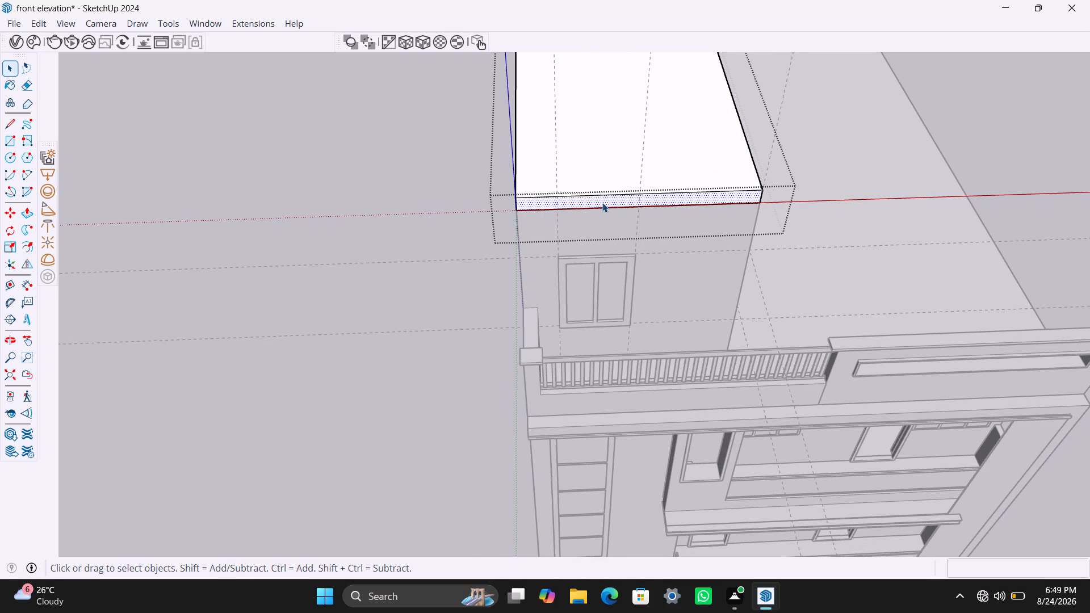
pyautogui.press('p')
pyautogui.click(602, 203)
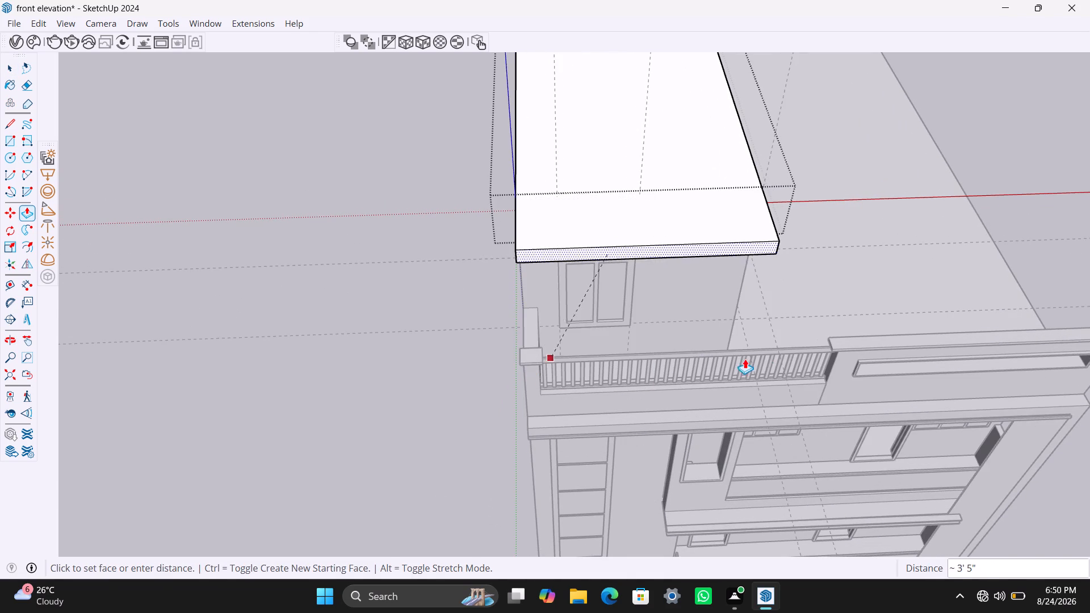
pyautogui.click(823, 345)
pyautogui.press('space')
pyautogui.click(372, 292)
# Reopen the roof group and extend the slab's long face above the door and window 2' outward.
pyautogui.scroll(-4, 749, 249)
pyautogui.moveTo(789, 240); pyautogui.dragTo(192, 200, button='middle')
pyautogui.click(452, 159)
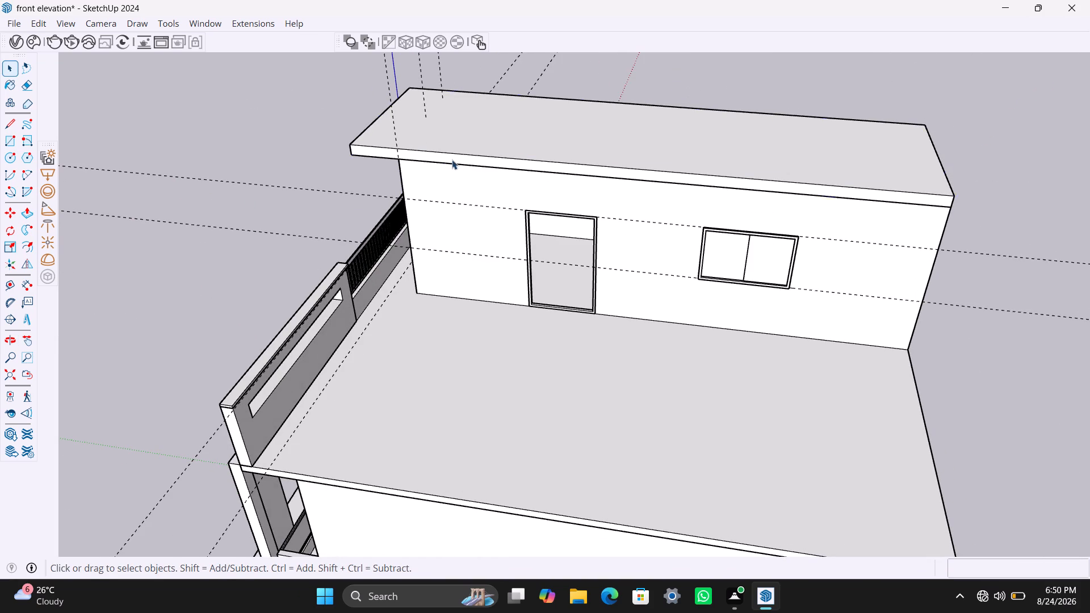
pyautogui.doubleClick(457, 159)
pyautogui.click(462, 159)
pyautogui.press('p')
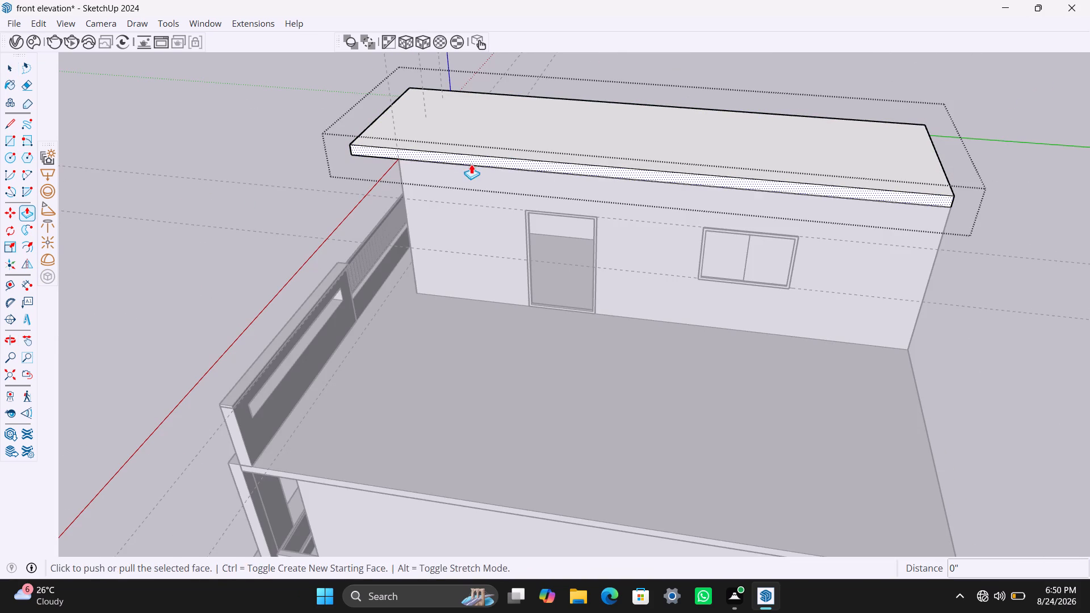
pyautogui.click(471, 161)
pyautogui.write("2'")
pyautogui.press('Return')
pyautogui.press('space')
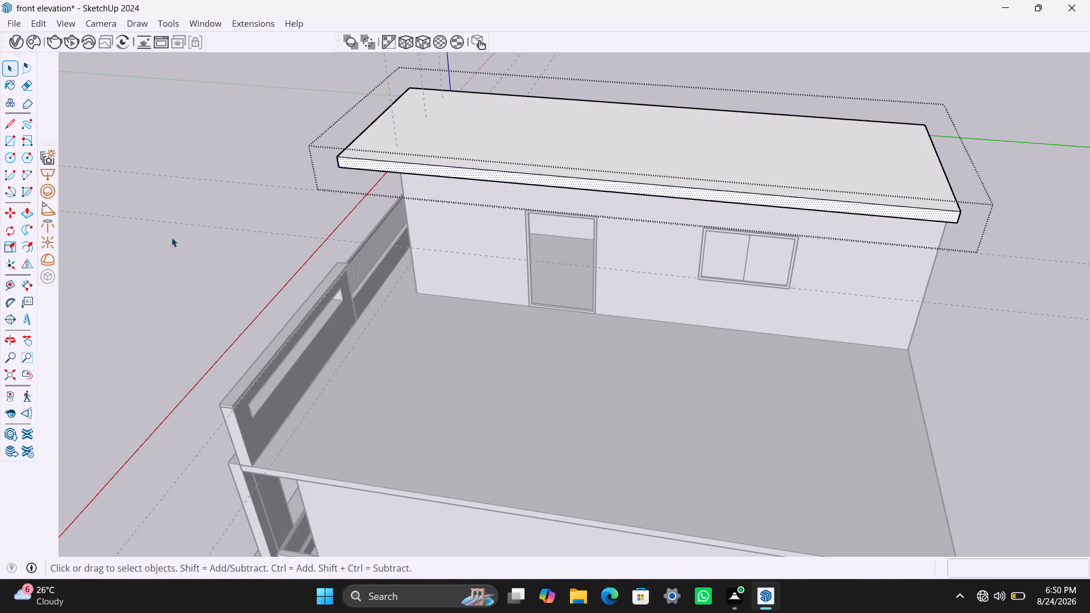
# Extend the same long roof face another 1' outward on the door side, and close the roof group.
pyautogui.scroll(-2, 146, 234)
pyautogui.moveTo(237, 250); pyautogui.dragTo(834, 32, button='middle')
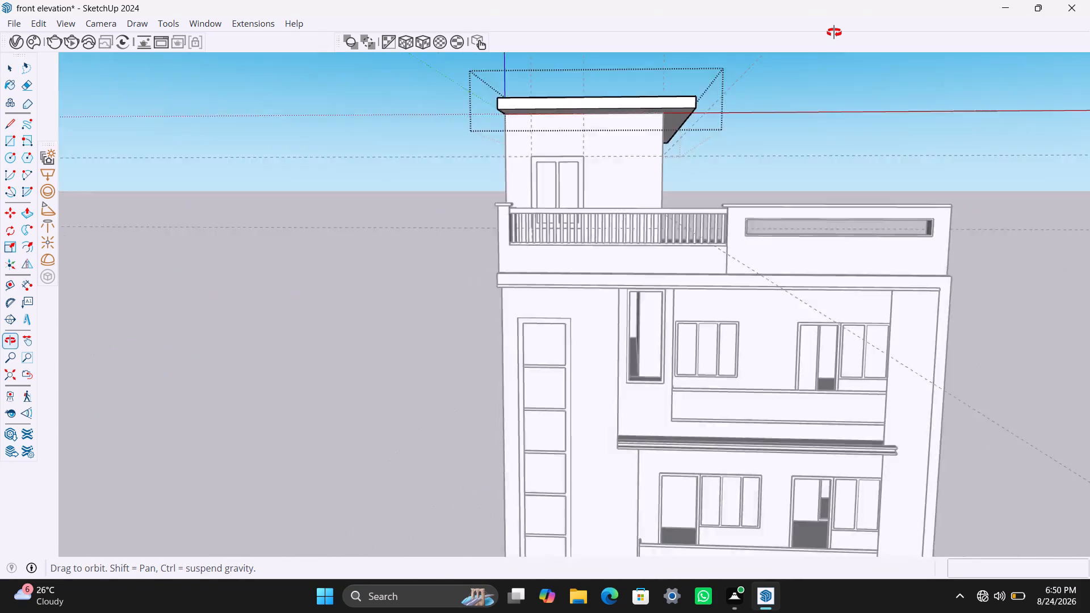
pyautogui.moveTo(834, 32); pyautogui.dragTo(462, 170, button='middle')
pyautogui.scroll(3, 509, 128)
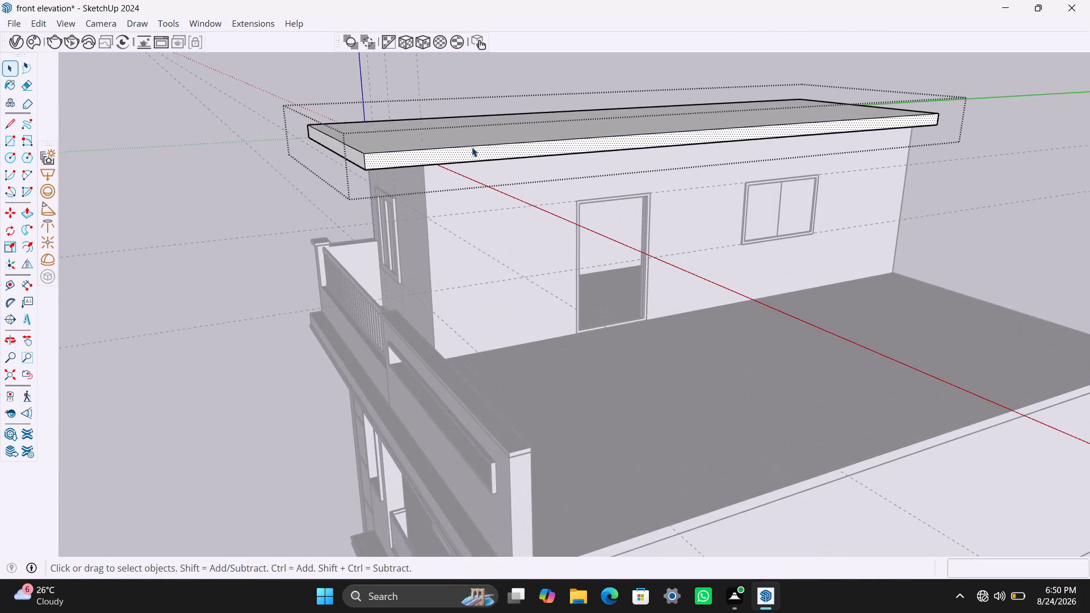
pyautogui.click(463, 157)
pyautogui.press('p')
pyautogui.click(463, 157)
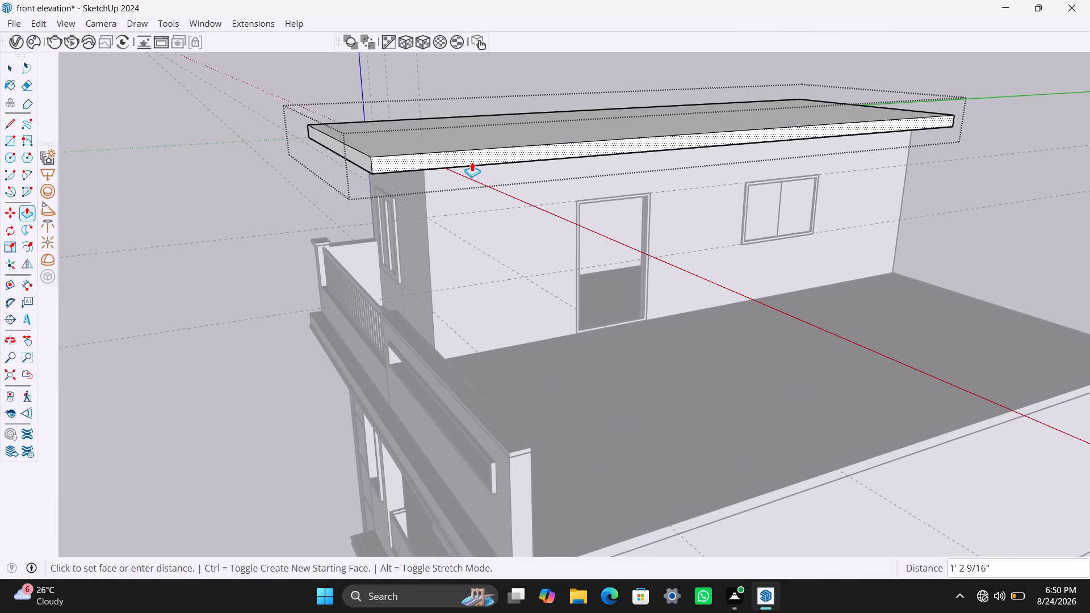
pyautogui.write("1'")
pyautogui.press('Return')
pyautogui.press('space')
pyautogui.click(224, 150)
# Open the top floor group and copy the terrace floor's rear edge 4.5" inward.
pyautogui.scroll(-4, 261, 182)
pyautogui.moveTo(271, 224); pyautogui.dragTo(348, 246, button='middle')
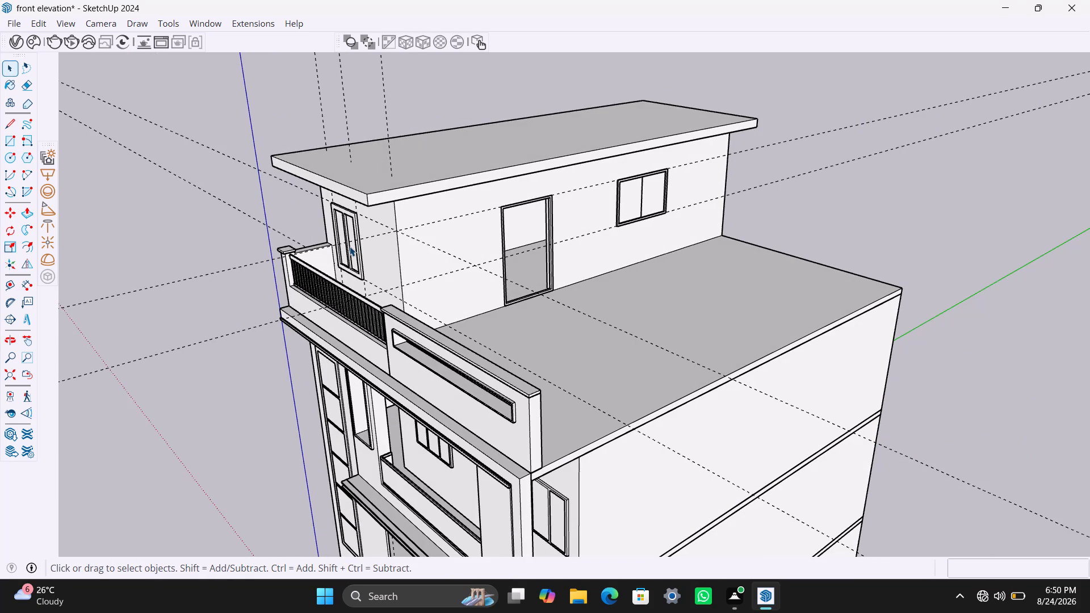
pyautogui.scroll(-2, 445, 334)
pyautogui.moveTo(722, 393); pyautogui.dragTo(552, 415, button='middle')
pyautogui.scroll(-3, 757, 347)
pyautogui.moveTo(781, 350); pyautogui.dragTo(687, 368, button='middle')
pyautogui.click(782, 379)
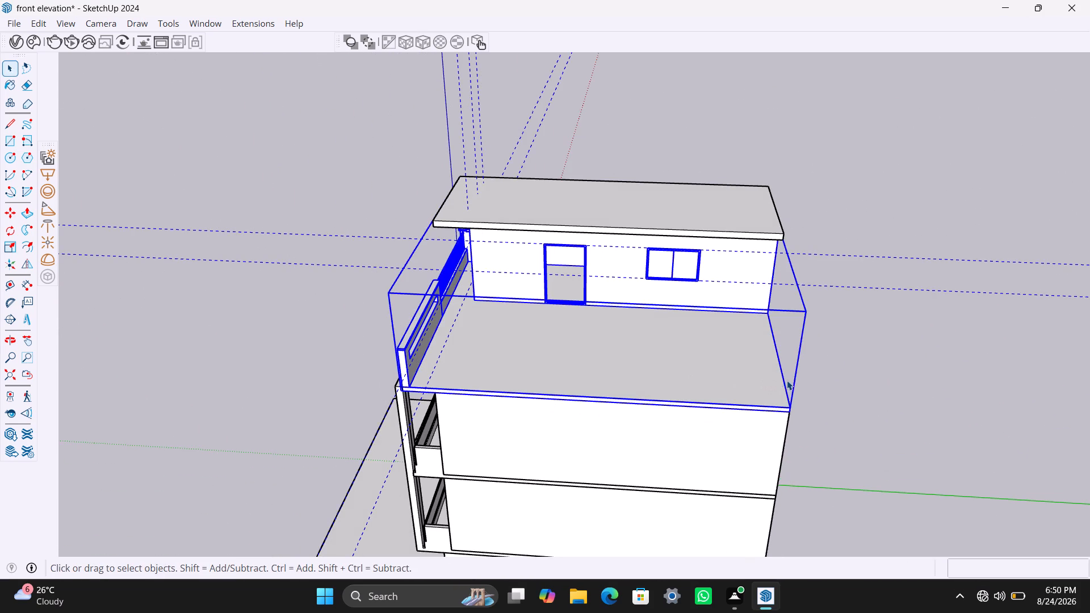
pyautogui.tripleClick(783, 380)
pyautogui.click(783, 380)
pyautogui.click(775, 380)
pyautogui.click(783, 381)
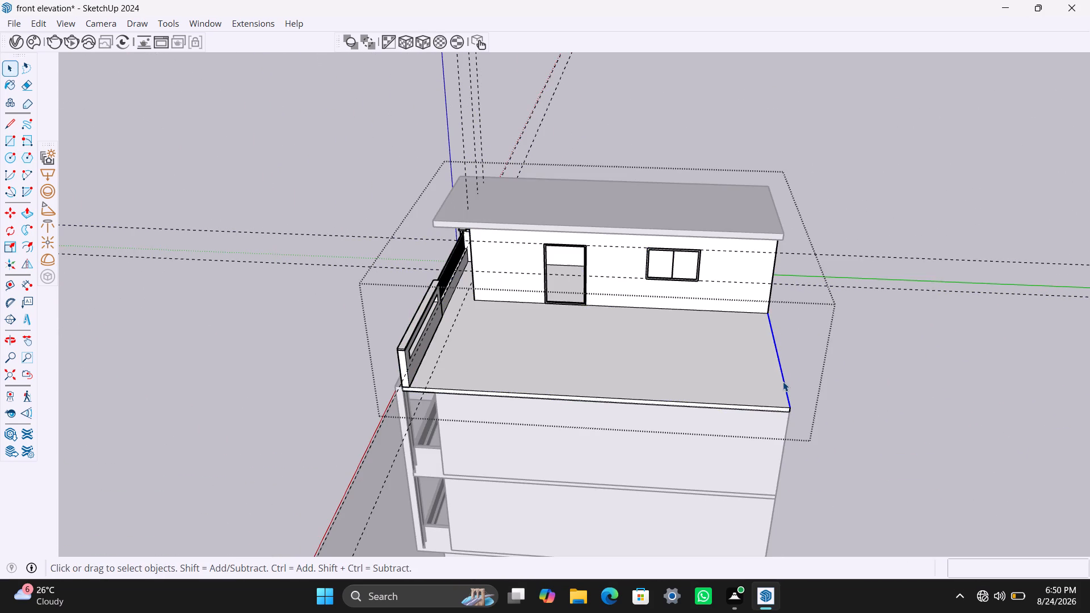
pyautogui.press('m')
pyautogui.click(790, 406)
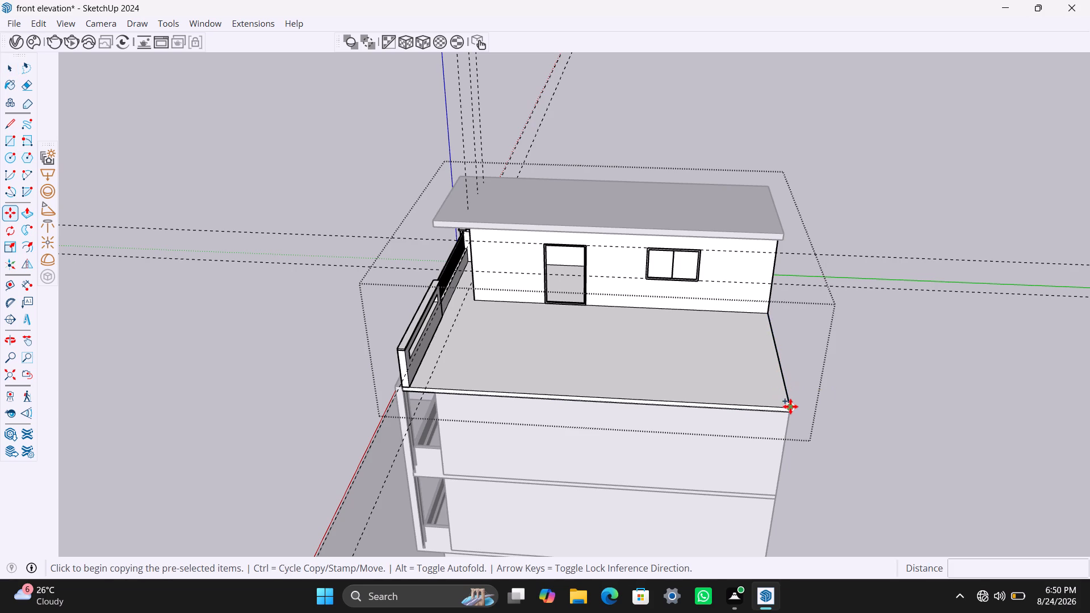
pyautogui.write('4.5"')
pyautogui.press('Return')
pyautogui.press('space')
# Extrude the narrow strip along the terrace's rear edge 4' upward into a parapet.
pyautogui.scroll(4, 767, 320)
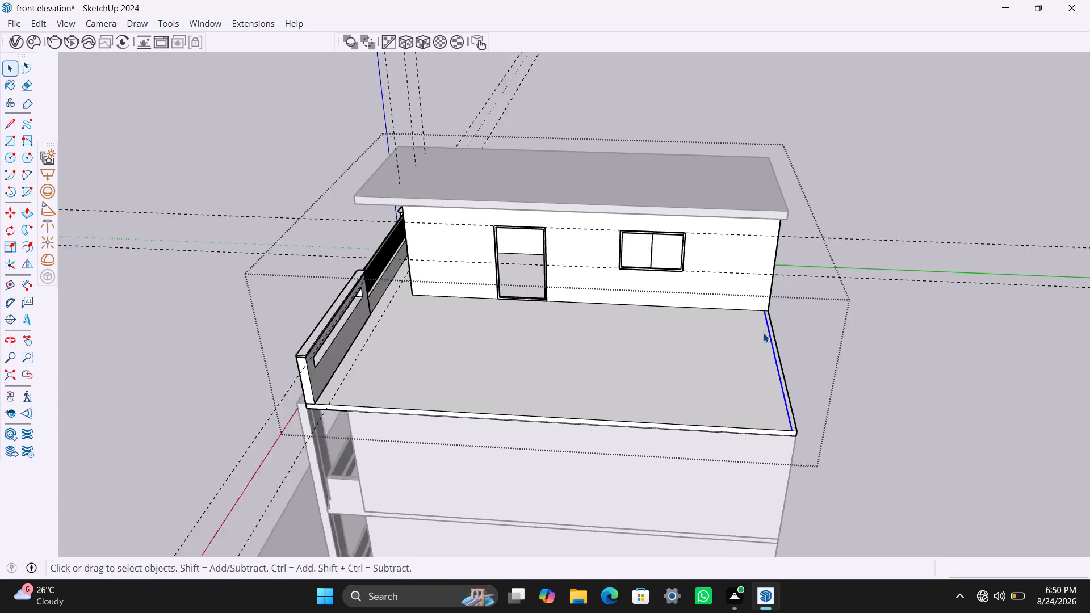
pyautogui.moveTo(772, 337); pyautogui.dragTo(727, 369, button='middle')
pyautogui.scroll(3, 739, 500)
pyautogui.moveTo(737, 401); pyautogui.dragTo(647, 426, button='middle')
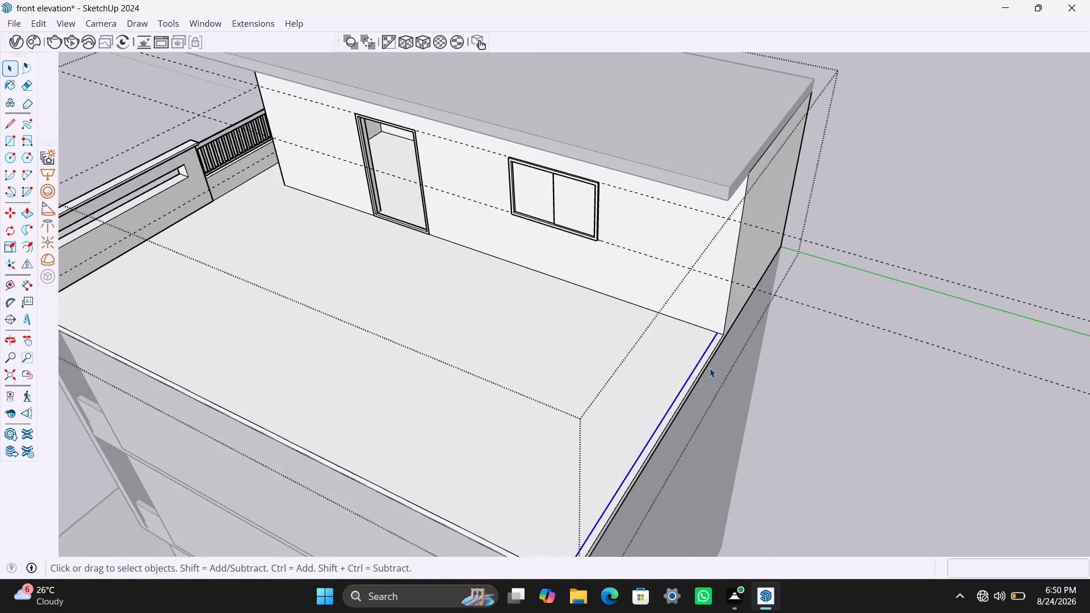
pyautogui.scroll(8, 710, 368)
pyautogui.click(718, 324)
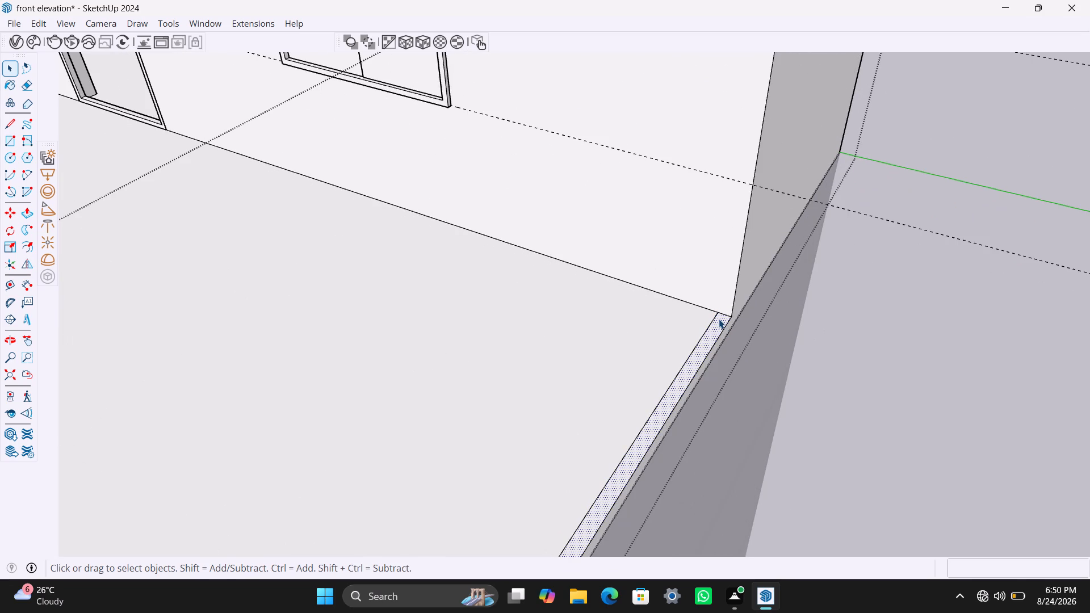
pyautogui.press('p')
pyautogui.click(719, 319)
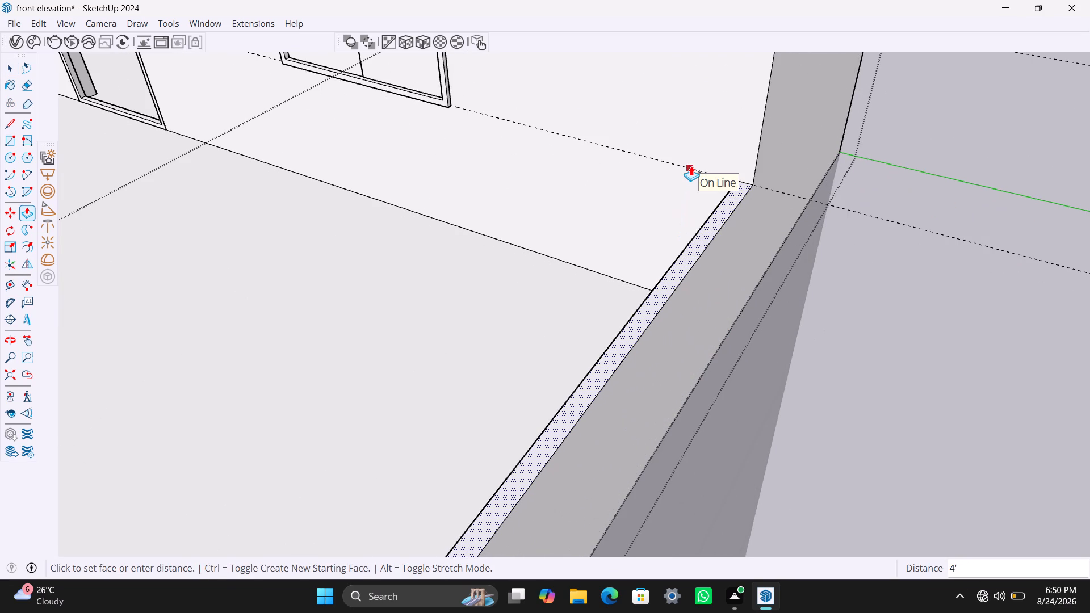
pyautogui.write("4'")
pyautogui.press('Return')
pyautogui.press('space')
# Copy the terrace floor's open long side edge, opposite the rooftop room, 4.5" inward.
pyautogui.scroll(-10, 761, 348)
pyautogui.moveTo(758, 370); pyautogui.dragTo(699, 291, button='middle')
pyautogui.scroll(3, 618, 333)
pyautogui.moveTo(546, 329); pyautogui.dragTo(620, 338, button='middle')
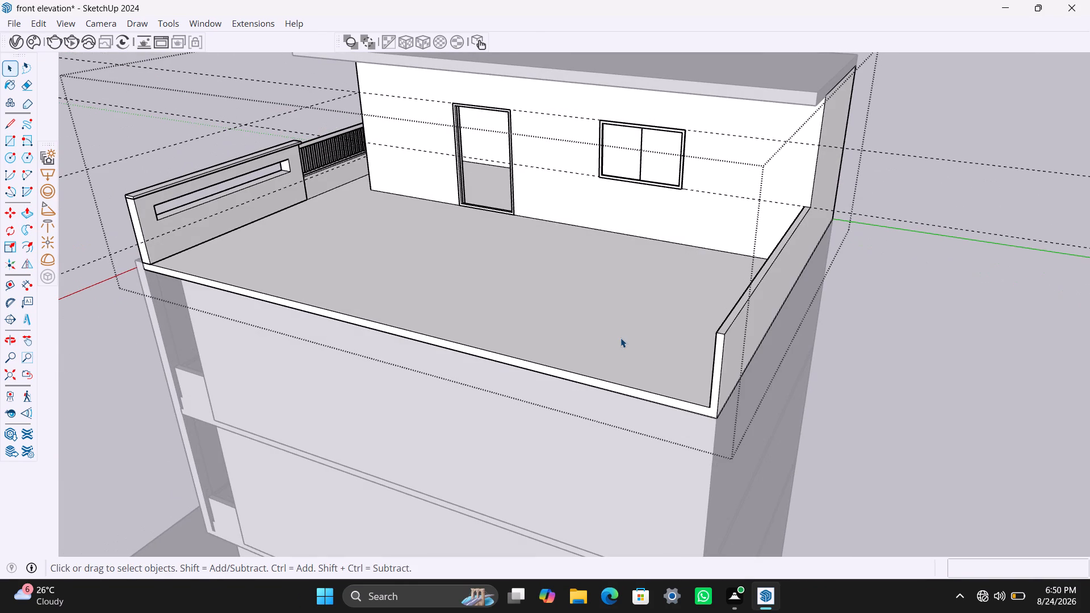
pyautogui.scroll(-3, 673, 377)
pyautogui.moveTo(652, 393); pyautogui.dragTo(1075, 408, button='middle')
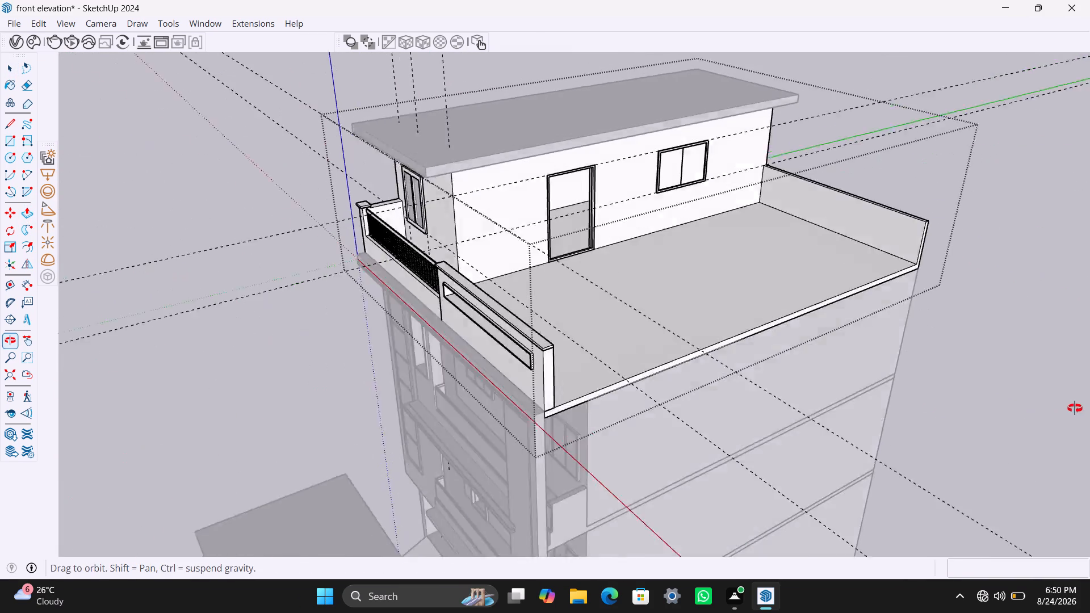
pyautogui.moveTo(1075, 408); pyautogui.dragTo(1075, 408, button='middle')
pyautogui.moveTo(795, 355); pyautogui.dragTo(995, 404, button='middle')
pyautogui.scroll(3, 803, 288)
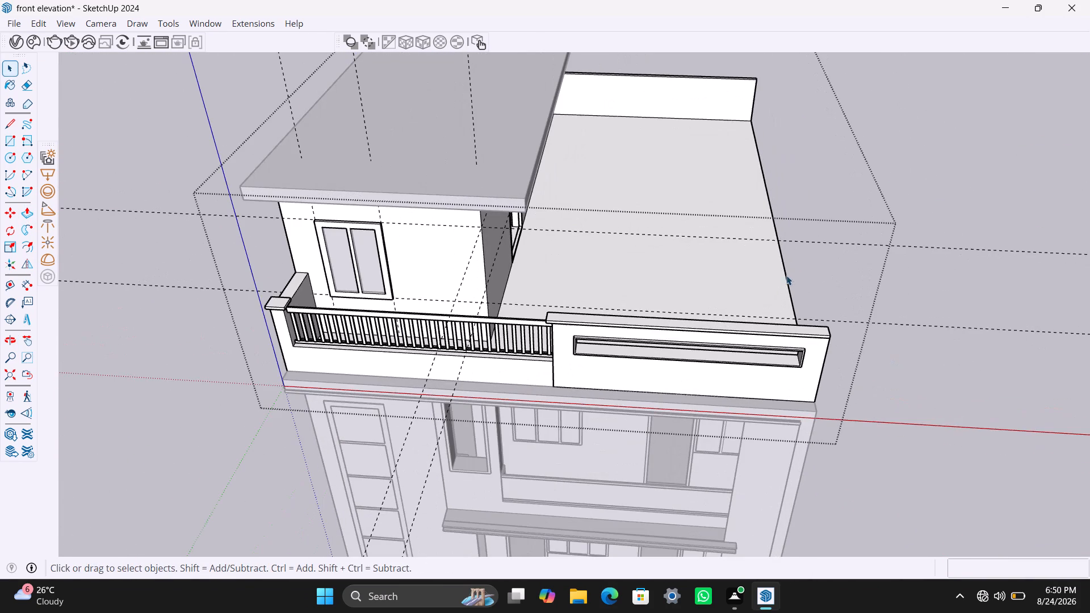
pyautogui.click(784, 269)
pyautogui.press('m')
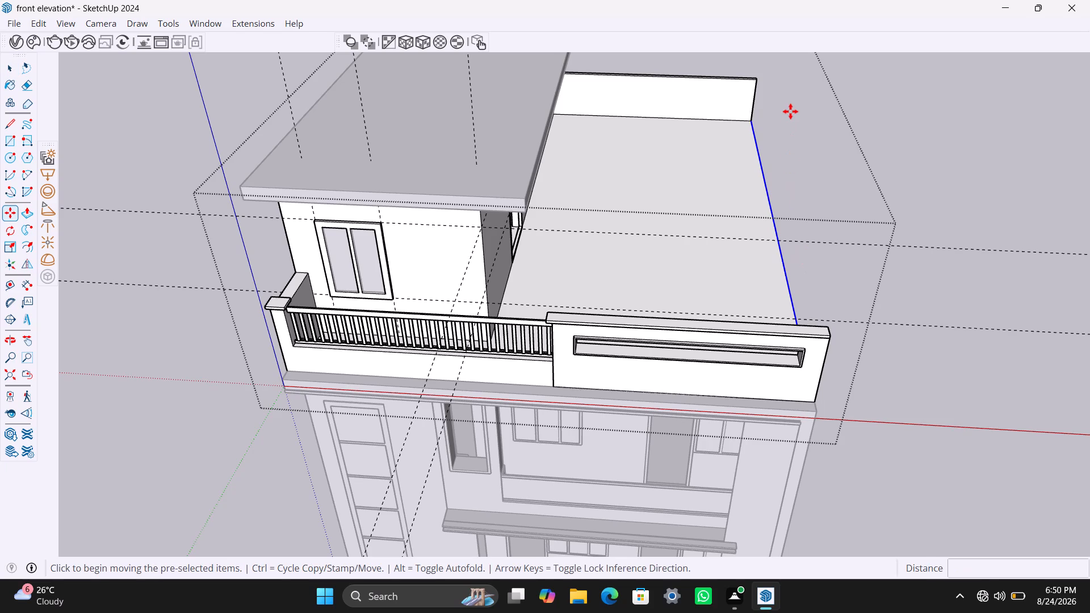
pyautogui.click(752, 122)
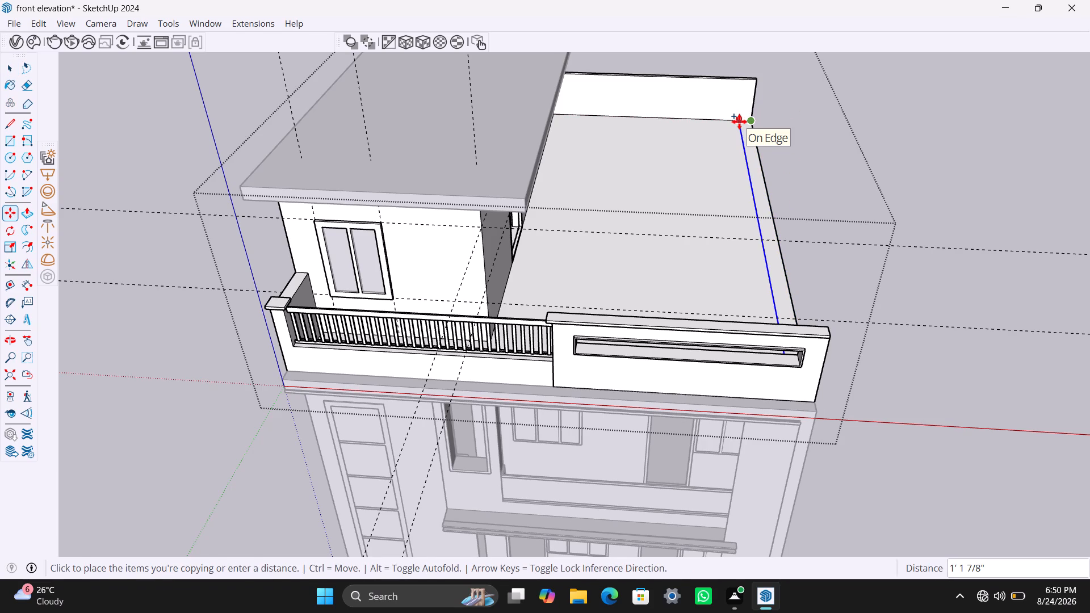
pyautogui.write('4.5"')
pyautogui.press('Return')
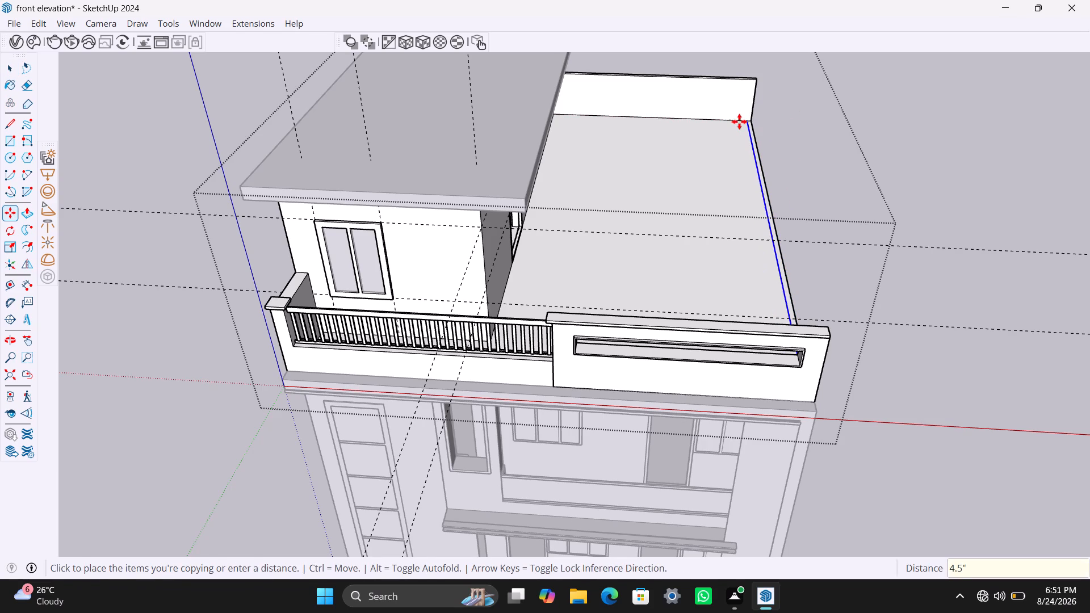
pyautogui.press('space')
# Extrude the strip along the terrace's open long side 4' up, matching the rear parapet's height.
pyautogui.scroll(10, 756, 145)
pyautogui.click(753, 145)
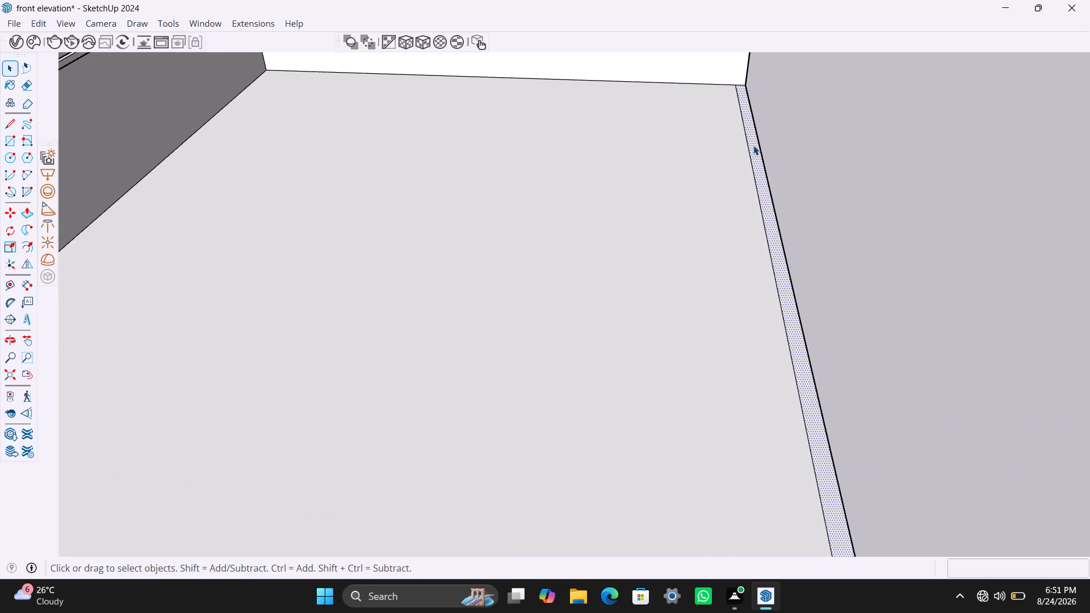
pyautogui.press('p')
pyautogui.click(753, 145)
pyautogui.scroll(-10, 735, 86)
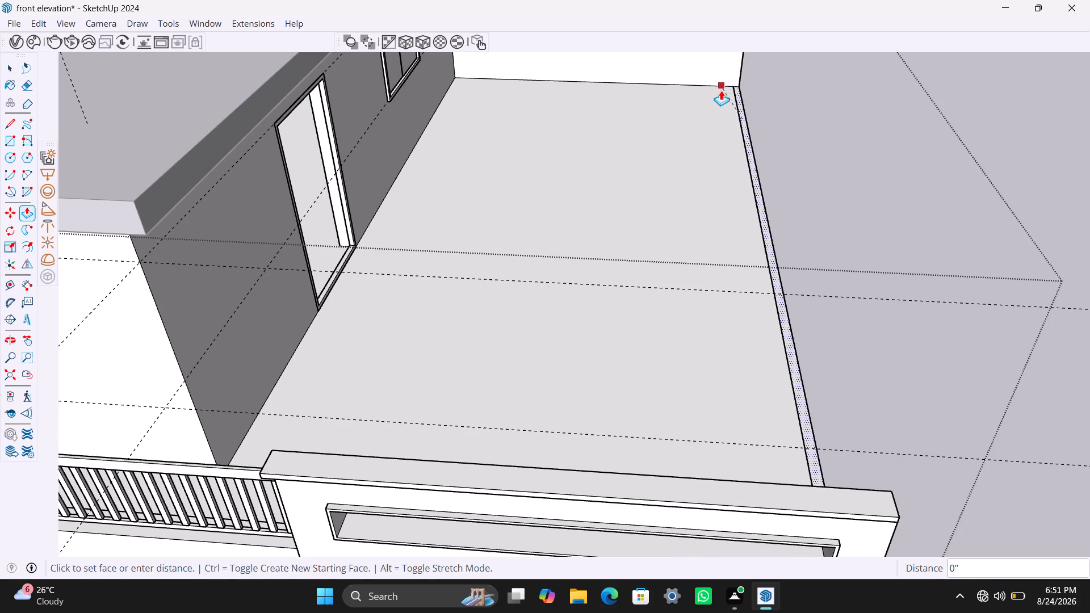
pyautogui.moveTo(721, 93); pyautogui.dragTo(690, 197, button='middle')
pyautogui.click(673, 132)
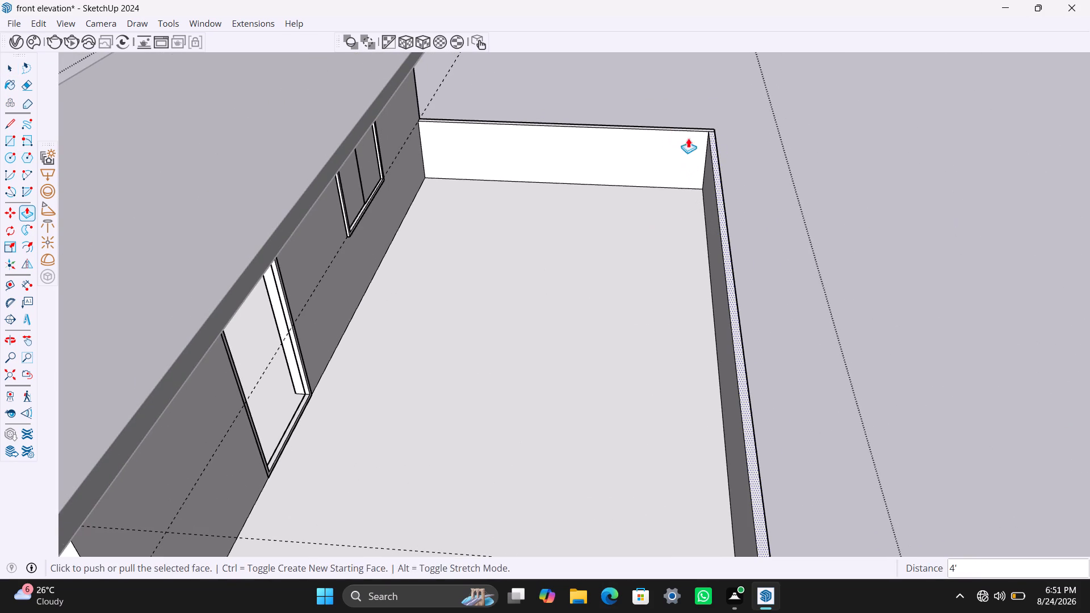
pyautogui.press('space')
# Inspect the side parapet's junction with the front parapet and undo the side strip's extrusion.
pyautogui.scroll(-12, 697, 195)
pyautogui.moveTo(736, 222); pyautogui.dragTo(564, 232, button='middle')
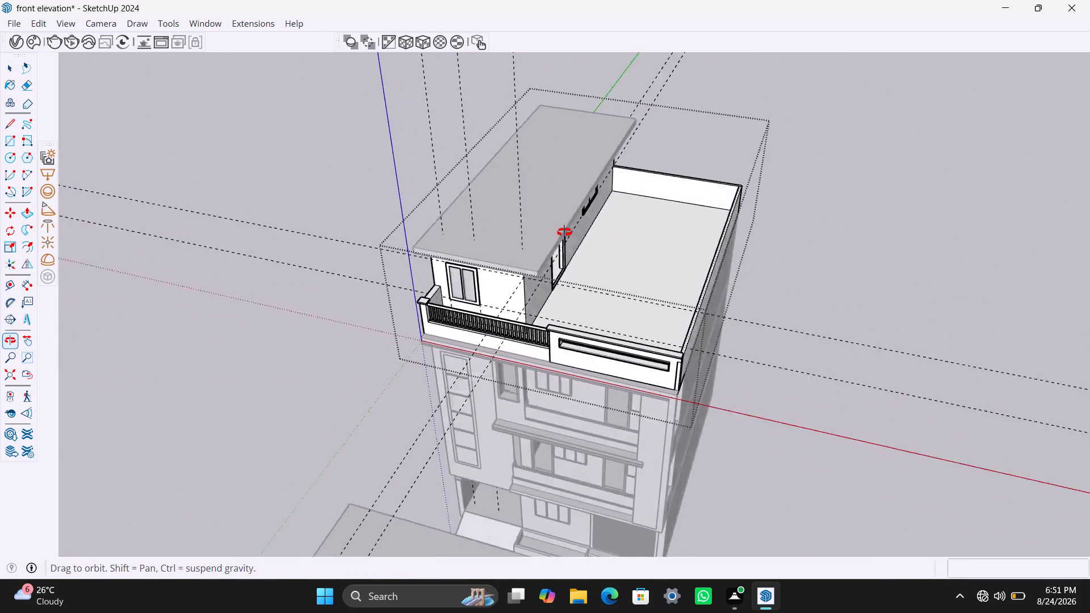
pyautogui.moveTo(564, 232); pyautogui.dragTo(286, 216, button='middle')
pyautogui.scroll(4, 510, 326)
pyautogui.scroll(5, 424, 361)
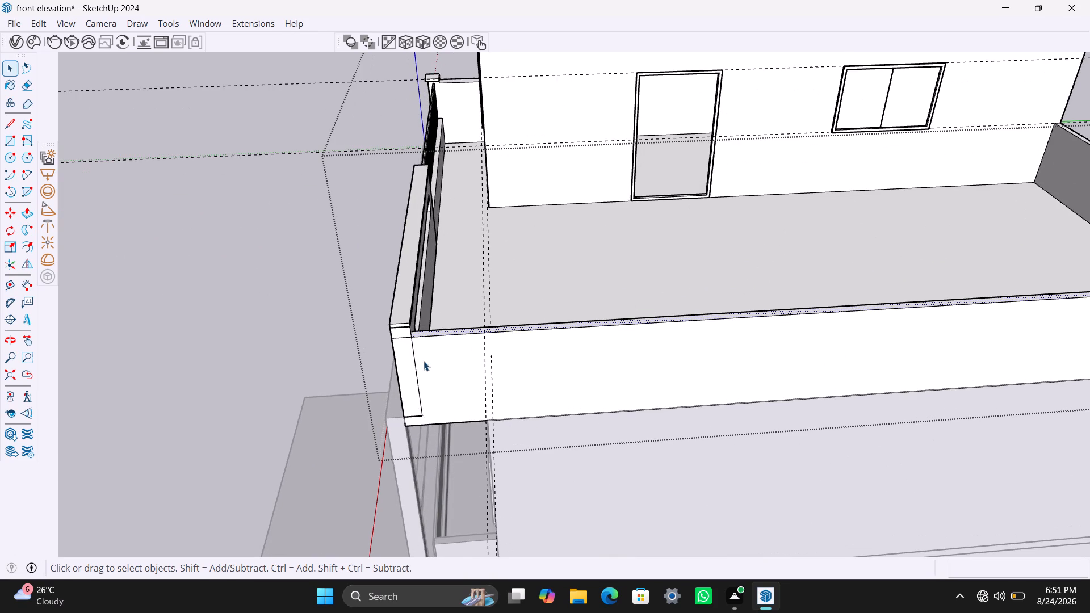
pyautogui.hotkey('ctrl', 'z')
# Draw a short line across the side strip's end where it meets the front parapet.
pyautogui.scroll(8, 431, 414)
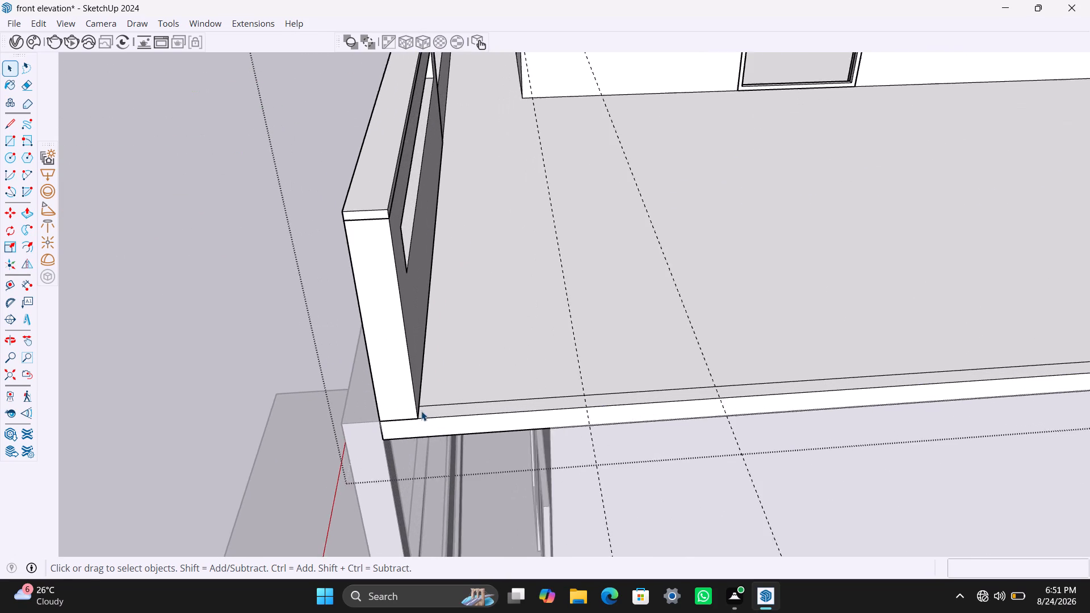
pyautogui.click(421, 410)
pyautogui.doubleClick(423, 410)
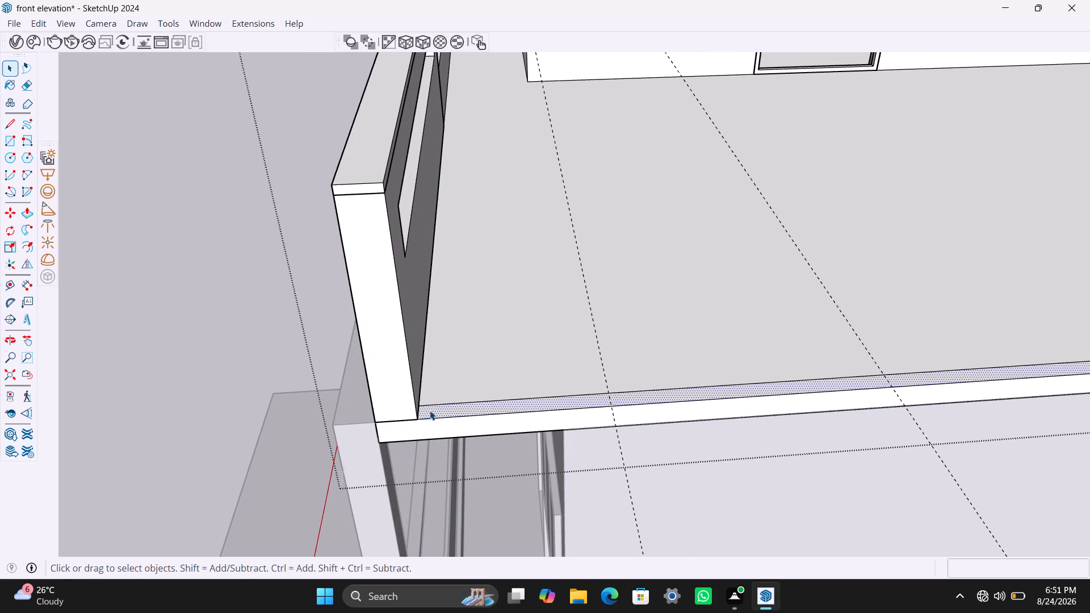
pyautogui.press('l')
pyautogui.click(421, 404)
pyautogui.click(421, 417)
pyautogui.press('space')
# Extrude the long side strip 4' upward into a parapet and close the top floor group.
pyautogui.click(427, 411)
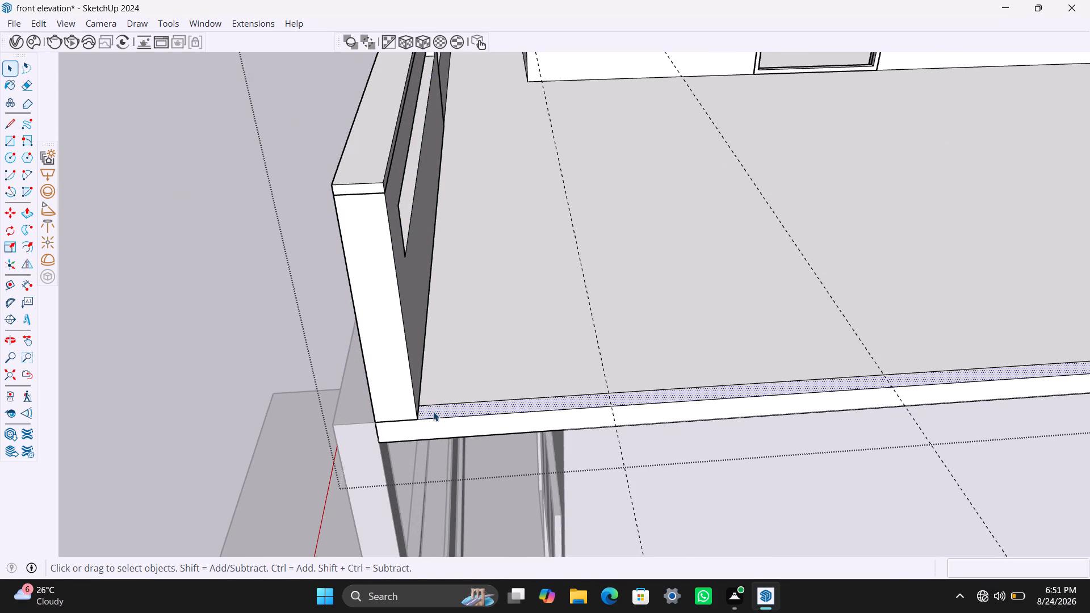
pyautogui.press('p')
pyautogui.click(433, 412)
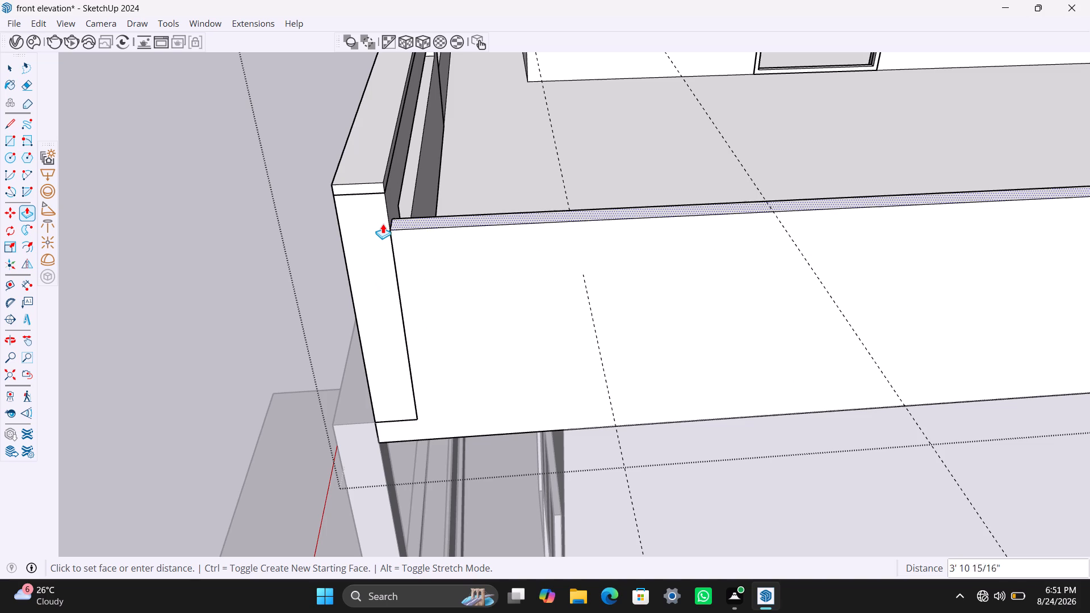
pyautogui.write("4'")
pyautogui.press('Return')
pyautogui.press('space')
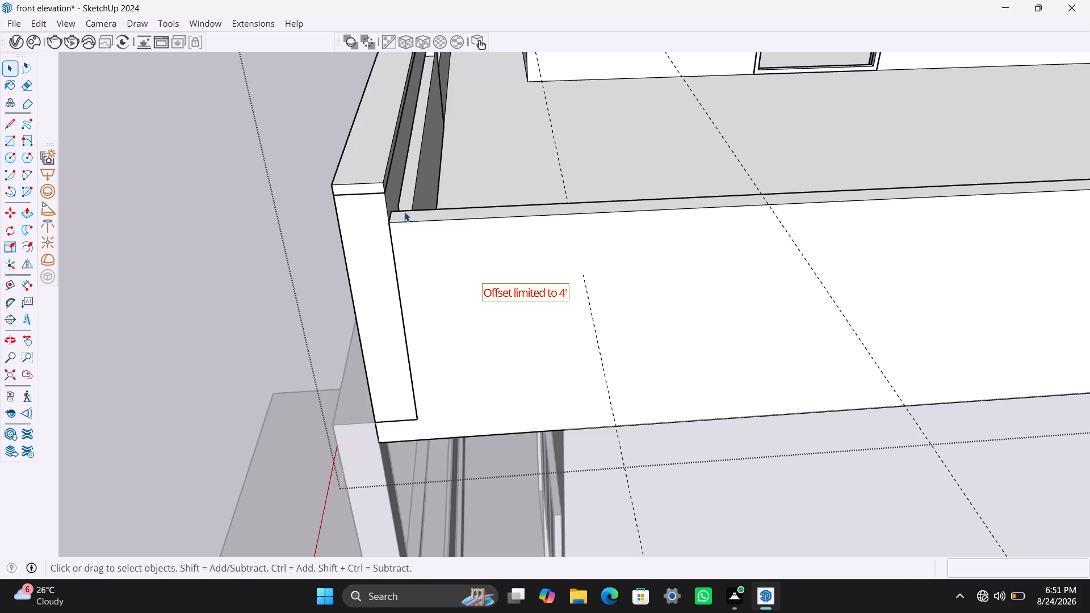
pyautogui.scroll(-19, 406, 211)
pyautogui.click(958, 159)
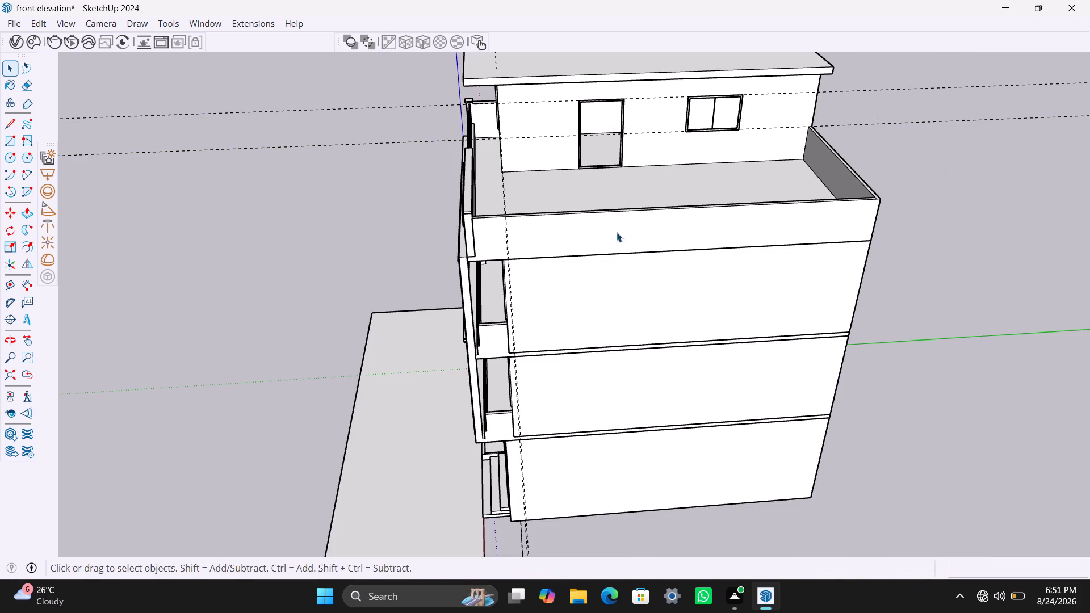
# Examine the terrace parapets and the front facade from the side, front and above.
pyautogui.scroll(3, 486, 252)
pyautogui.moveTo(484, 249); pyautogui.dragTo(310, 266, button='middle')
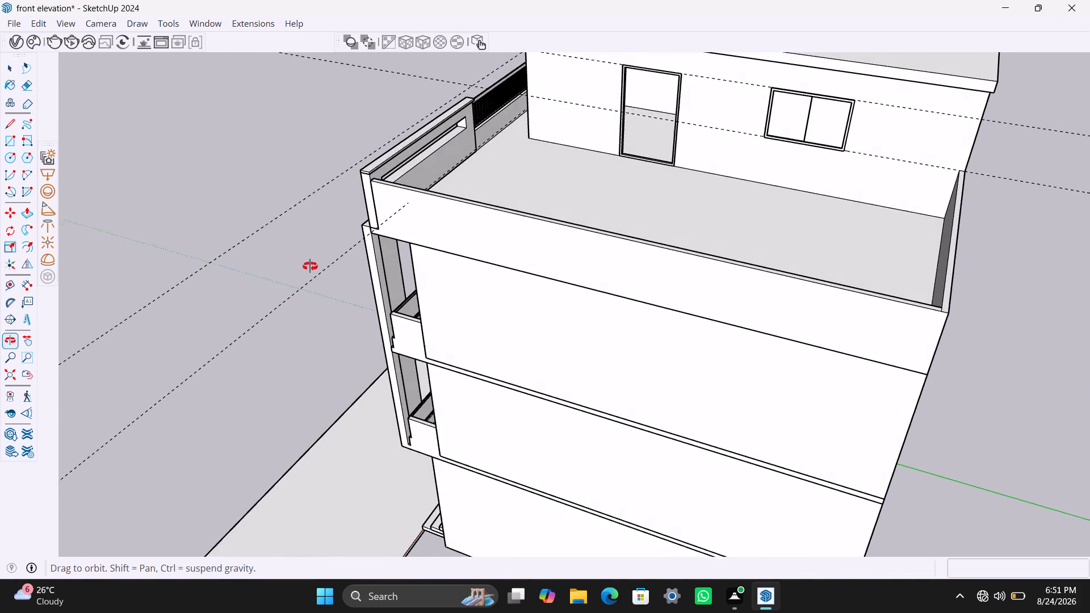
pyautogui.moveTo(310, 266); pyautogui.dragTo(752, 256, button='middle')
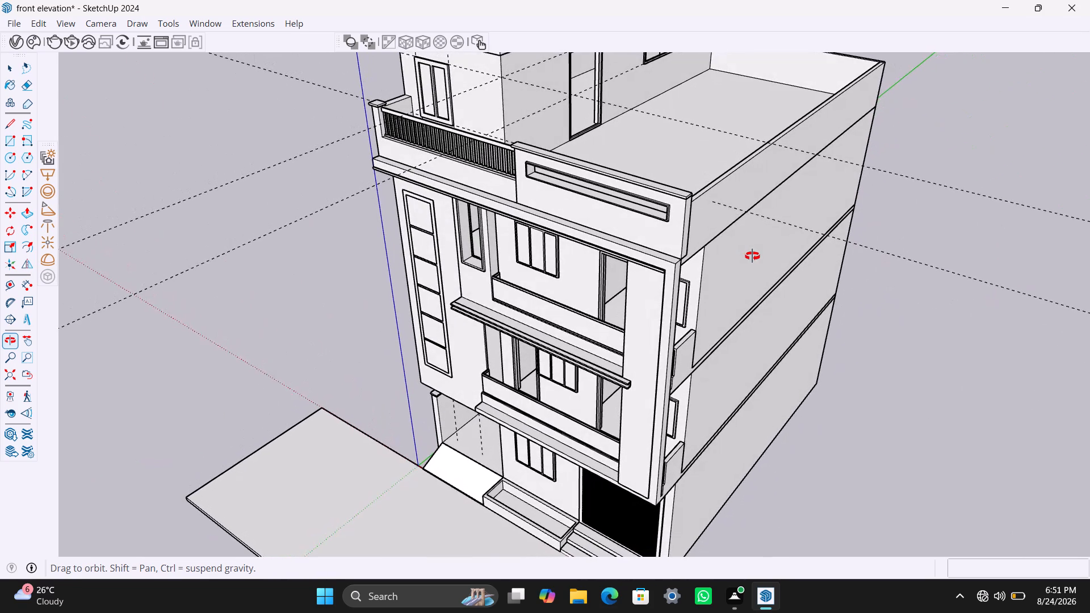
pyautogui.moveTo(752, 256); pyautogui.dragTo(734, 272, button='middle')
pyautogui.moveTo(655, 254); pyautogui.dragTo(853, 280, button='middle')
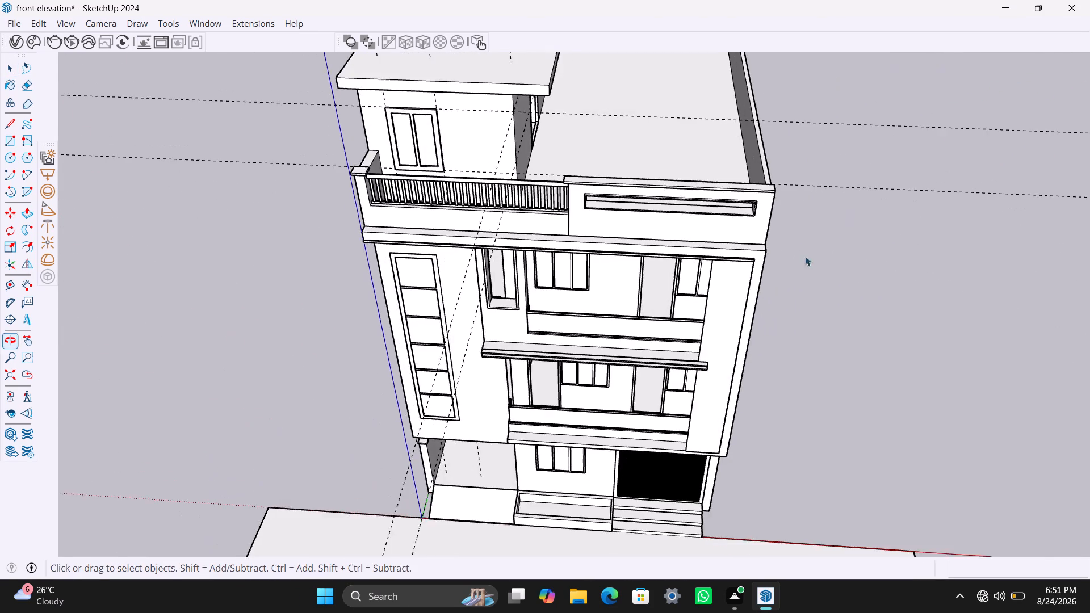
pyautogui.scroll(-4, 690, 183)
pyautogui.keyDown('shift'); pyautogui.moveTo(685, 169); pyautogui.dragTo(643, 309, button='middle'); pyautogui.keyUp('shift')
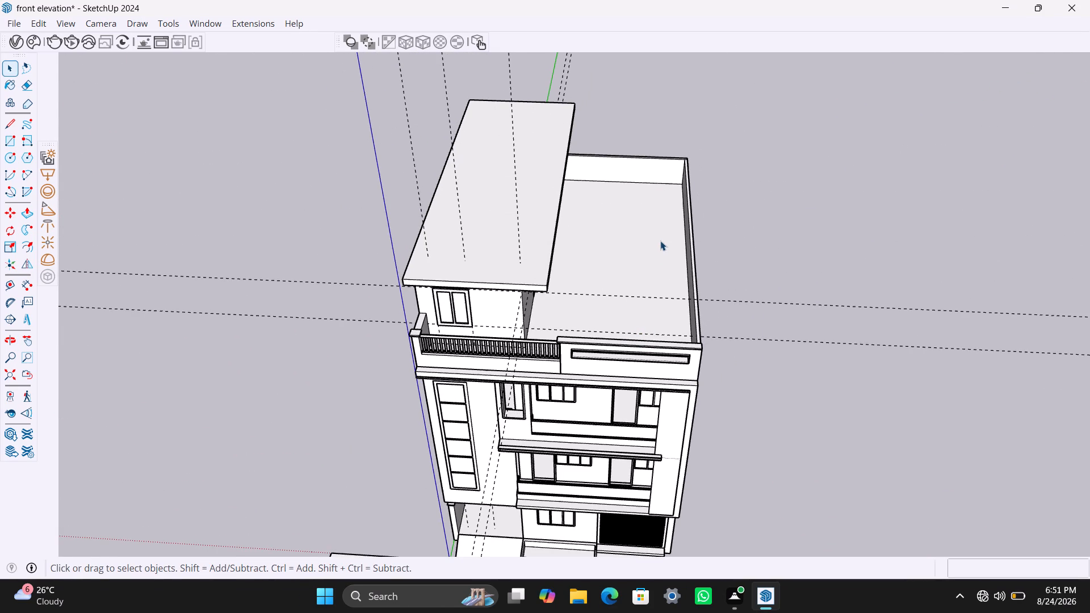
pyautogui.moveTo(659, 218); pyautogui.dragTo(650, 289, button='middle')
# Place two guides parallel to the terrace's rear parapet, one 9" from its inner base and another 9" further in.
pyautogui.scroll(1, 681, 158)
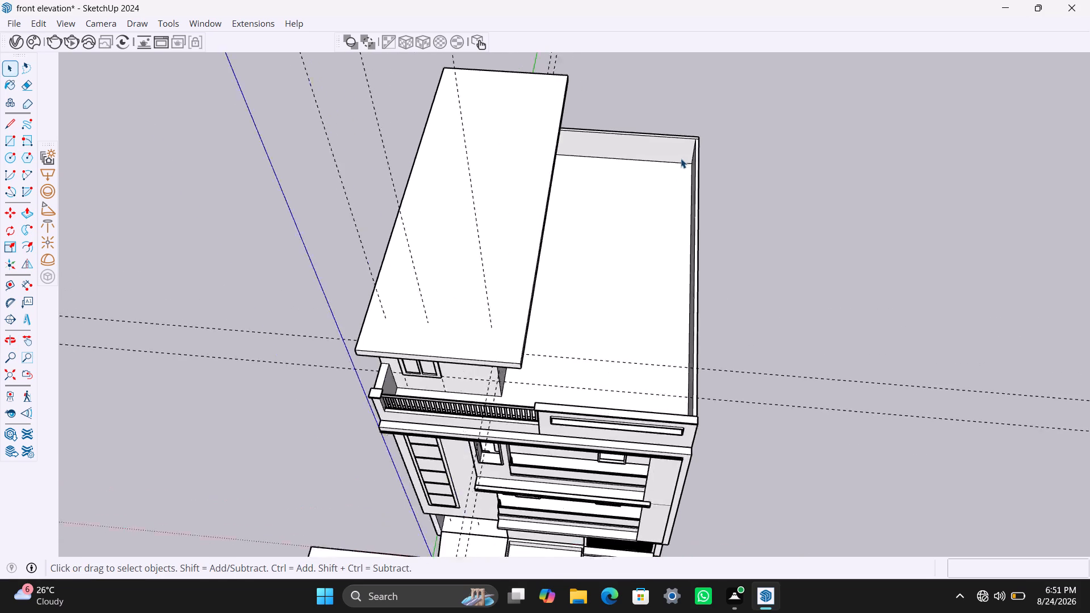
pyautogui.scroll(1, 681, 158)
pyautogui.moveTo(670, 188); pyautogui.dragTo(666, 210, button='middle')
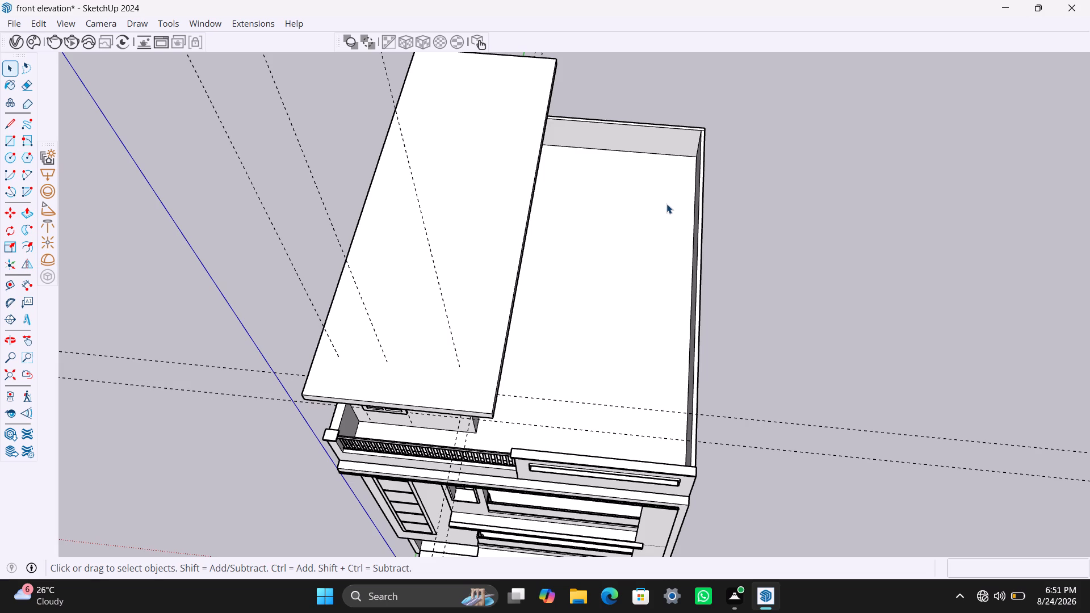
pyautogui.press('t')
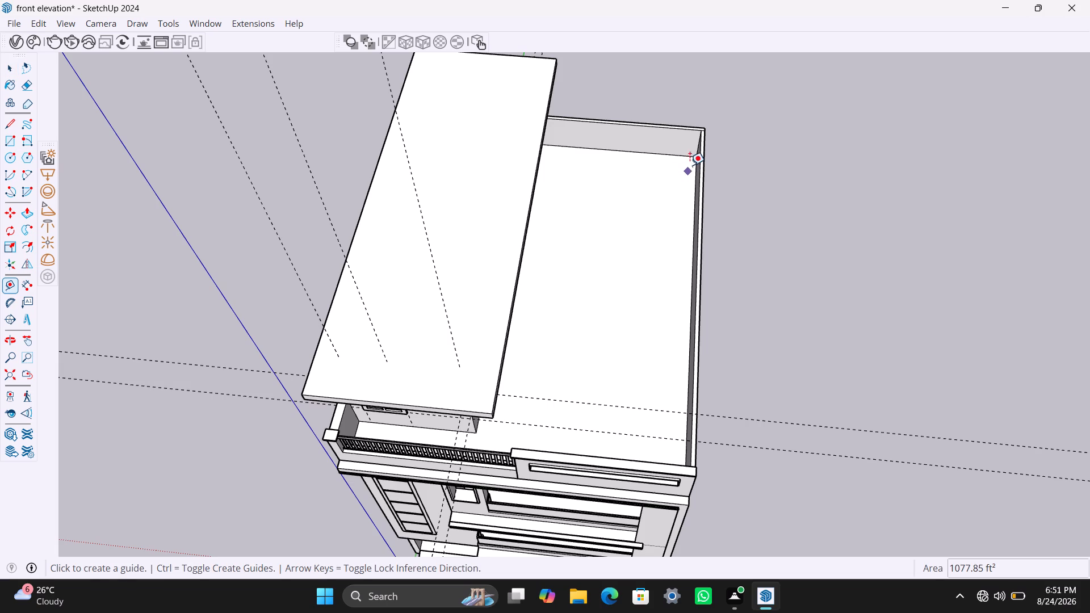
pyautogui.press('space')
pyautogui.press('t')
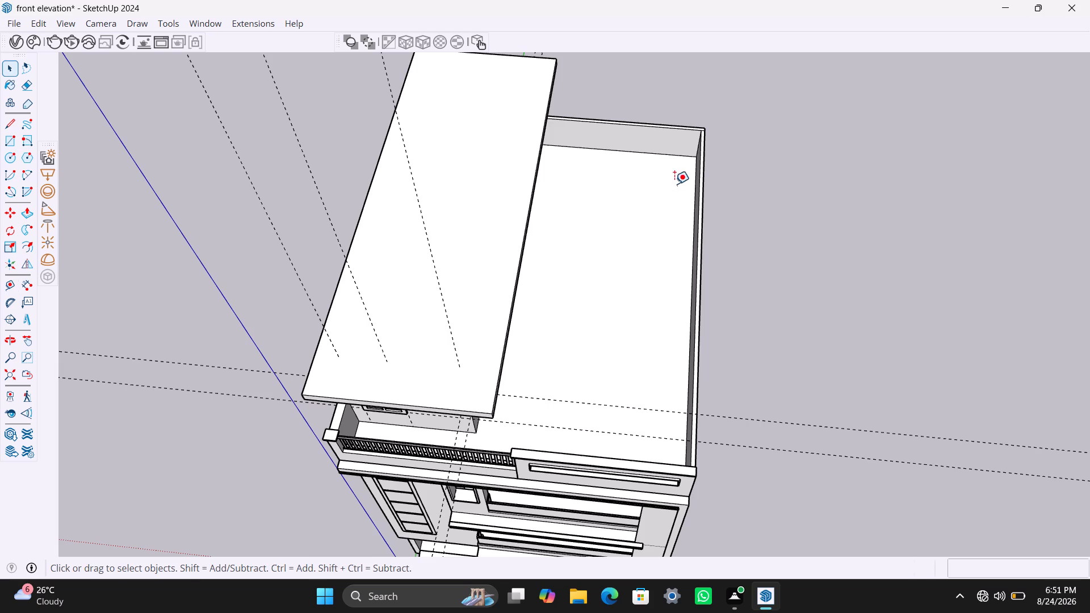
pyautogui.click(668, 159)
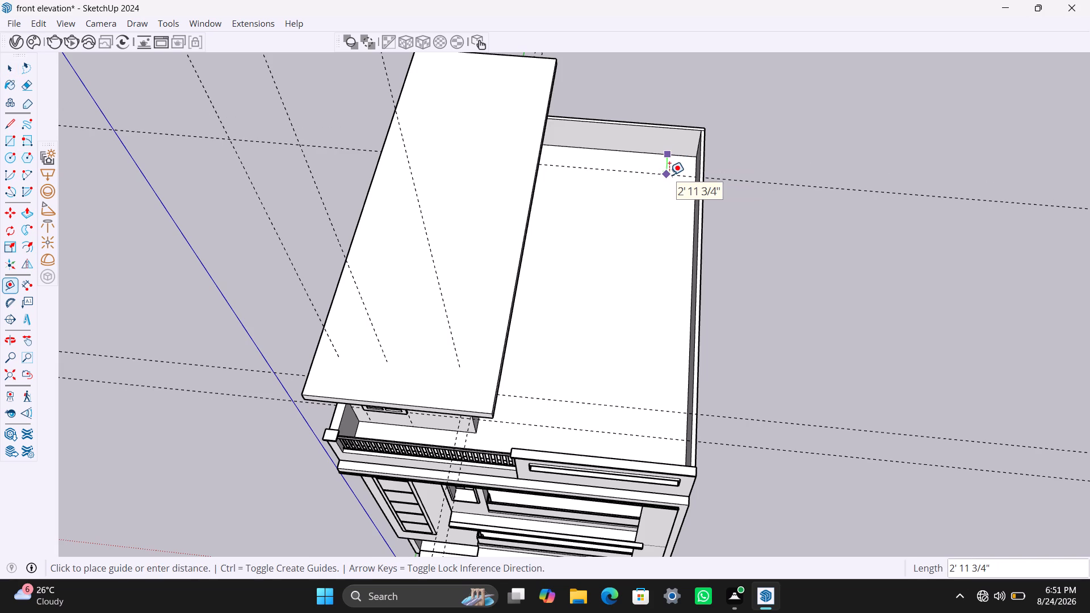
pyautogui.write('9"')
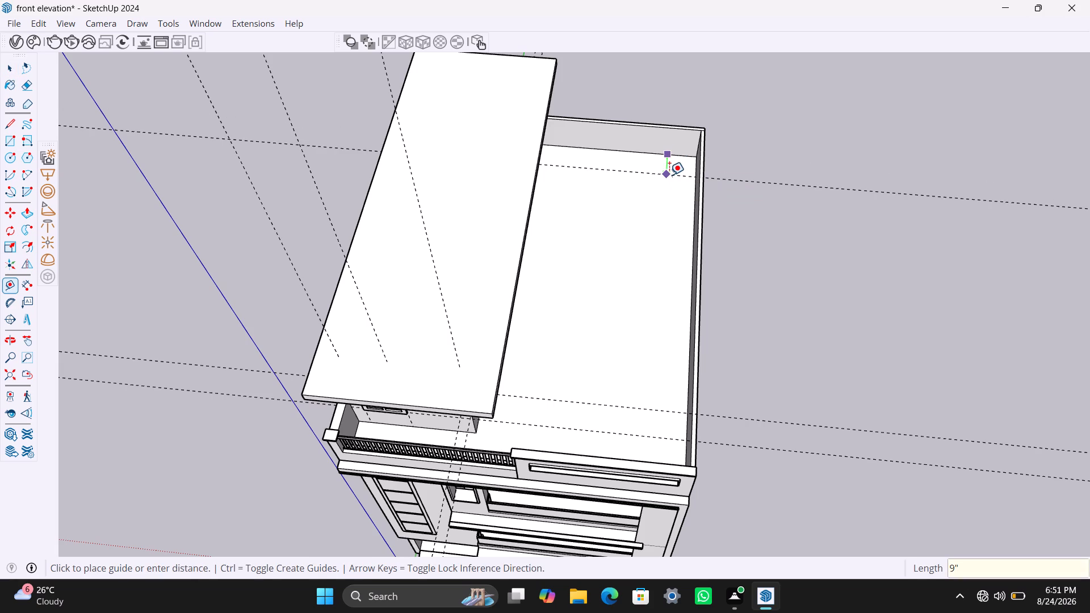
pyautogui.press('Return')
pyautogui.moveTo(632, 159); pyautogui.dragTo(621, 241, button='middle')
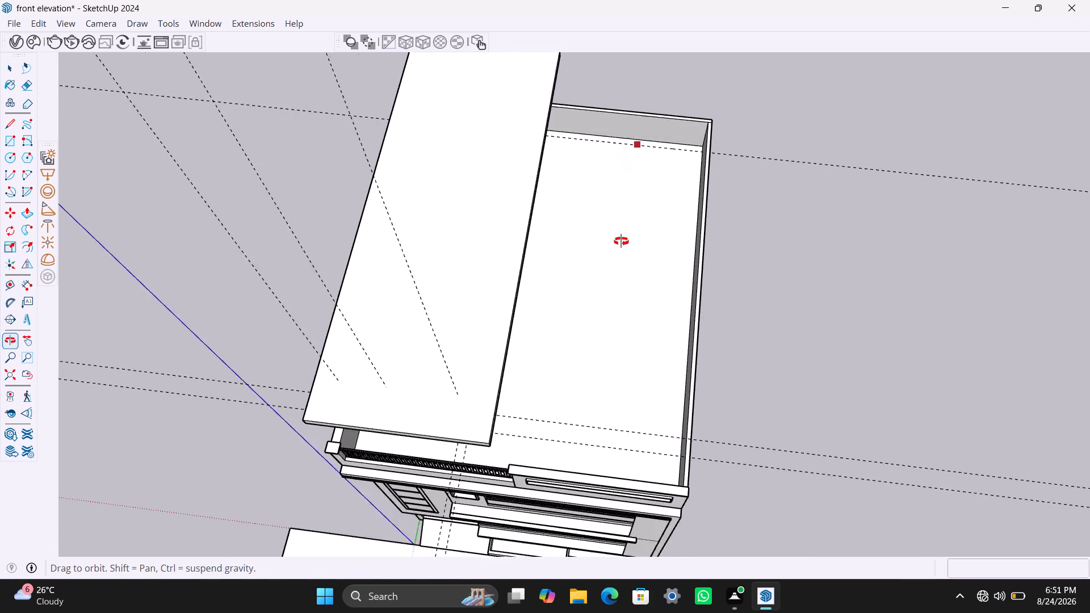
pyautogui.moveTo(621, 241); pyautogui.dragTo(647, 271, button='middle')
pyautogui.scroll(10, 653, 134)
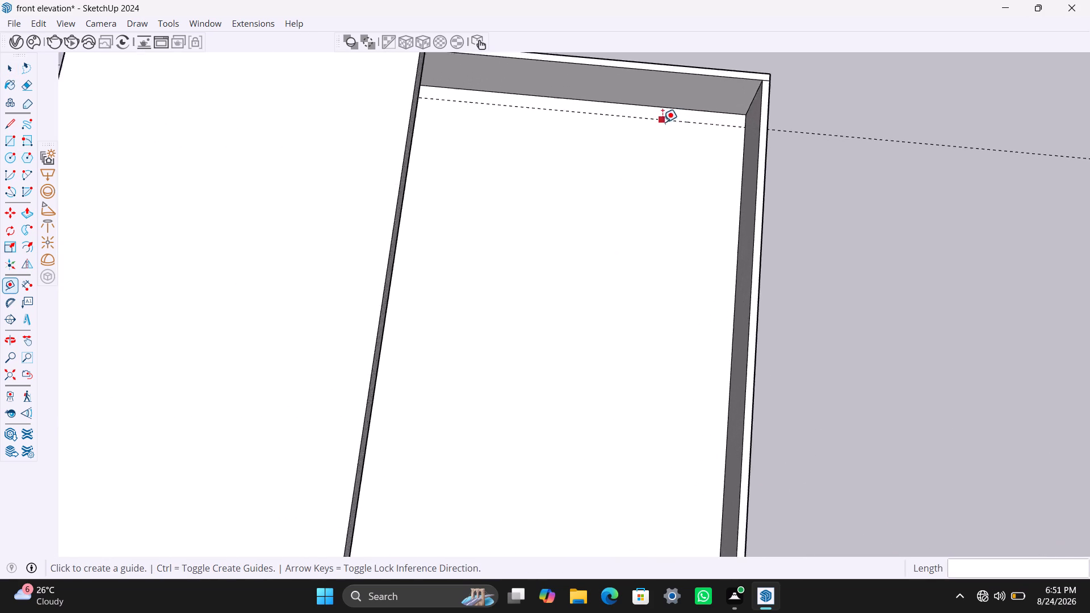
pyautogui.click(663, 122)
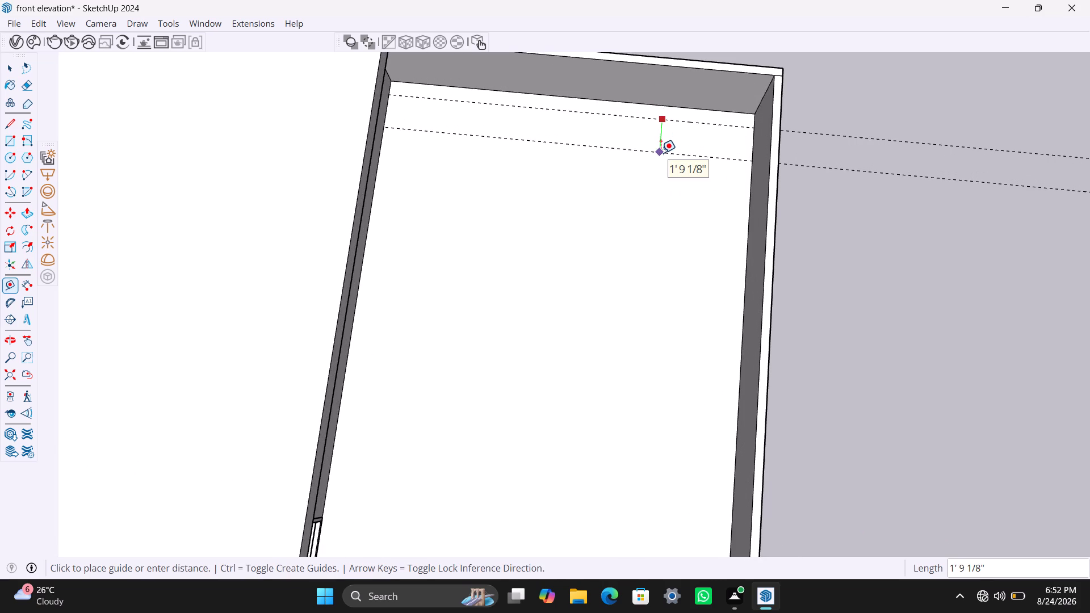
pyautogui.write('9"')
pyautogui.press('Return')
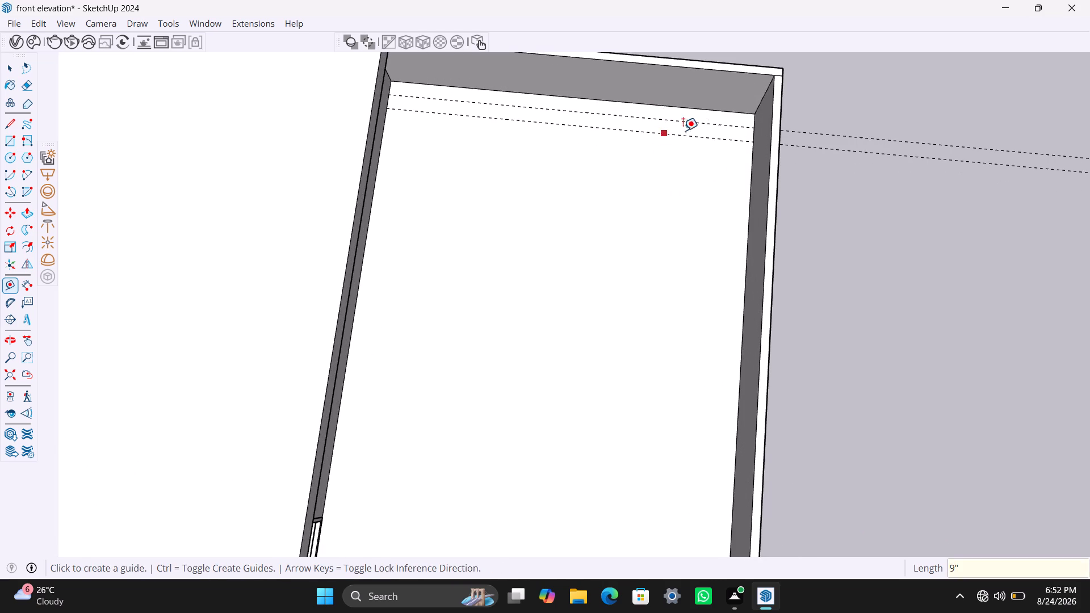
# Place two guides along the long side parapet, one 9" from its inner base and another 9" beyond it.
pyautogui.click(752, 134)
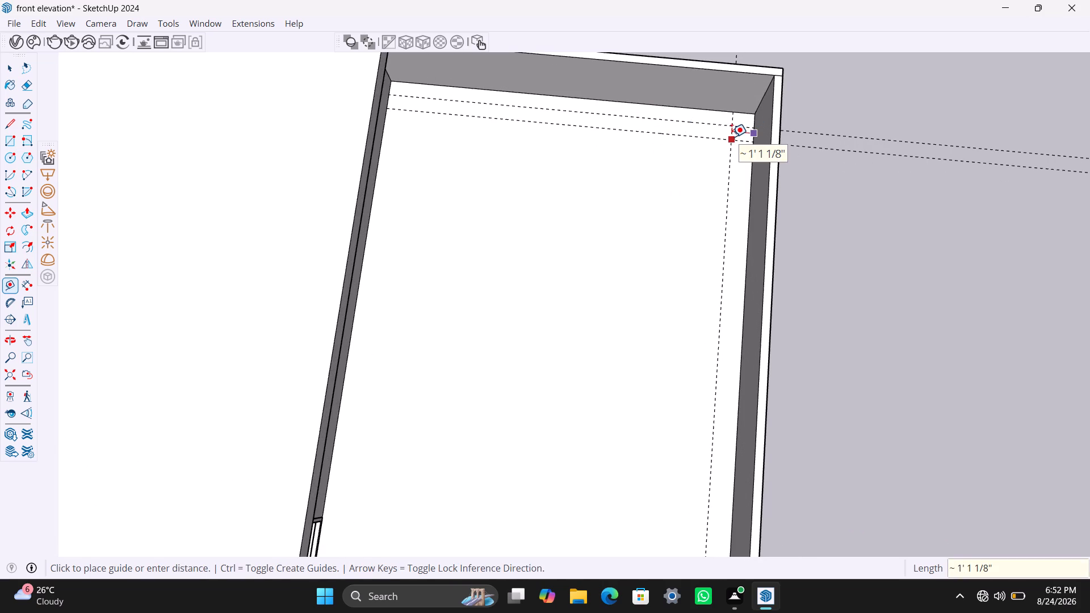
pyautogui.write('9"')
pyautogui.press('Return')
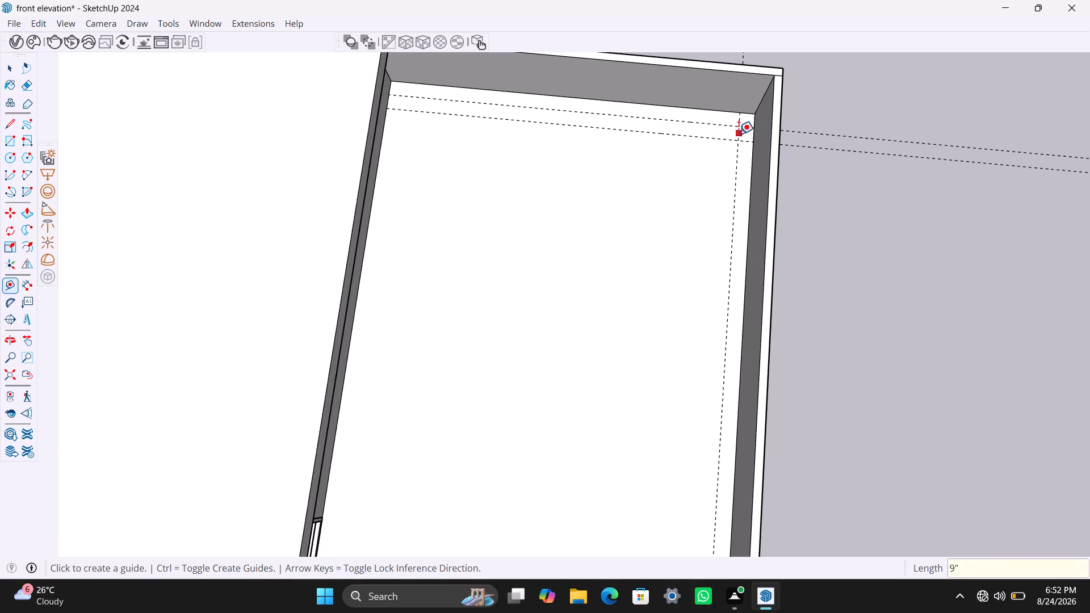
pyautogui.click(739, 134)
pyautogui.write('9"')
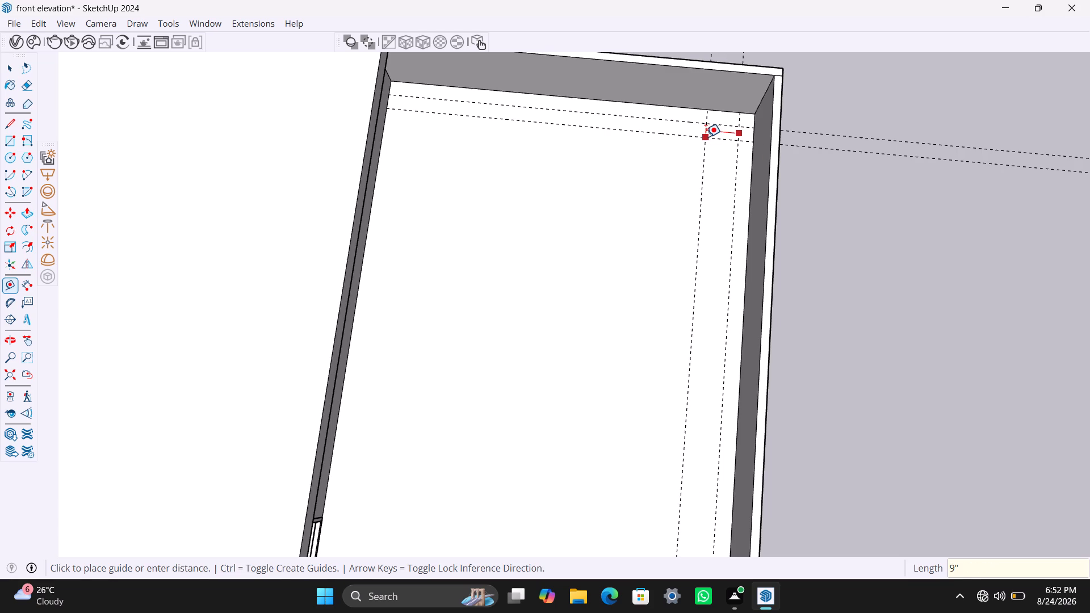
pyautogui.press('Return')
pyautogui.press('space')
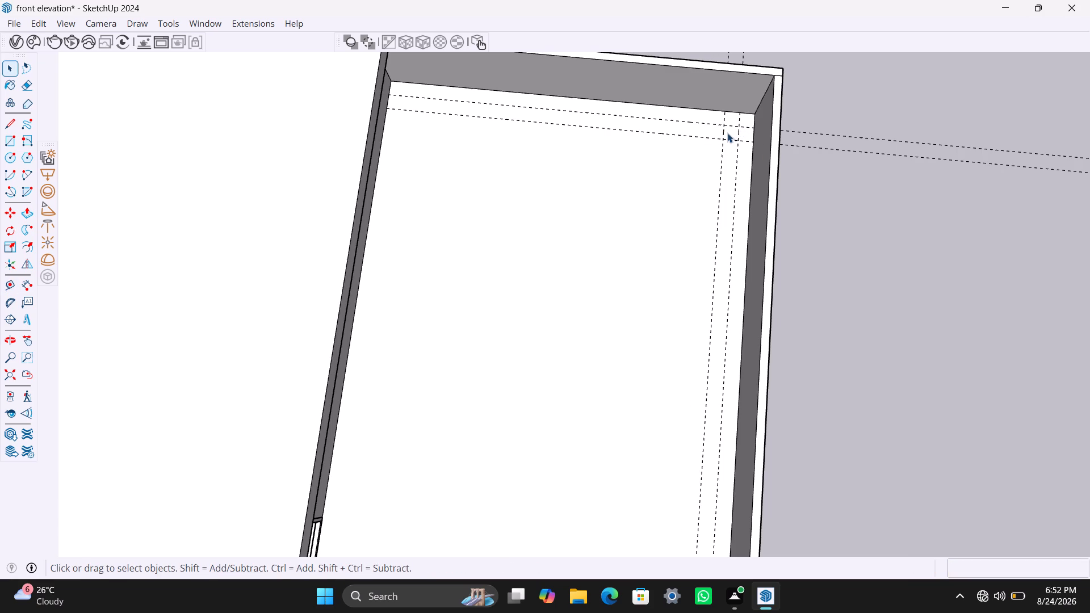
# Draw a 9" by 9" square between the crossing guides at the terrace's rear corner and make it a group.
pyautogui.press('r')
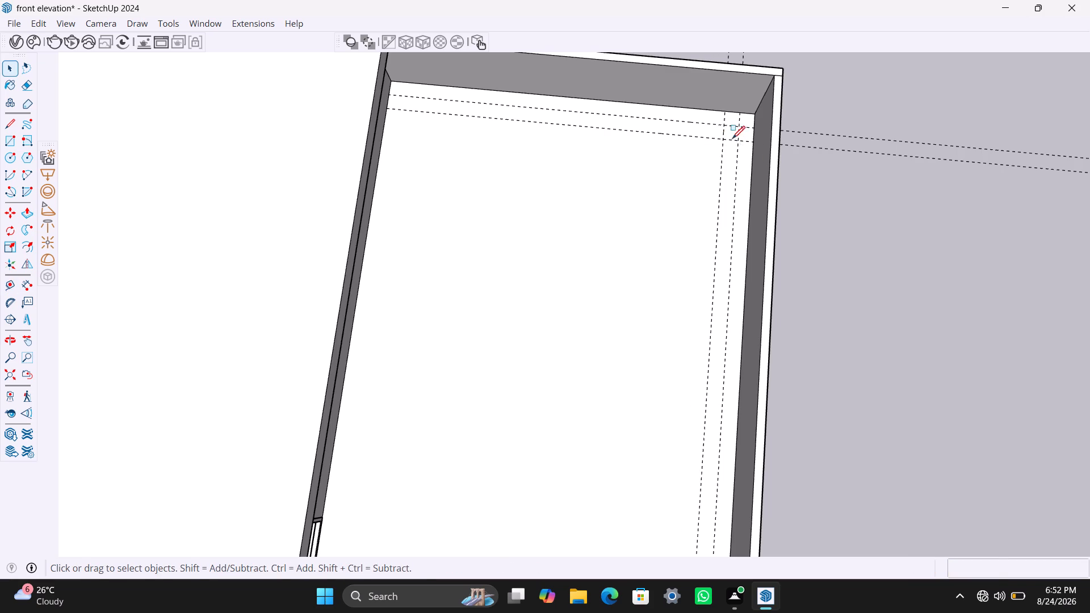
pyautogui.click(726, 127)
pyautogui.click(740, 140)
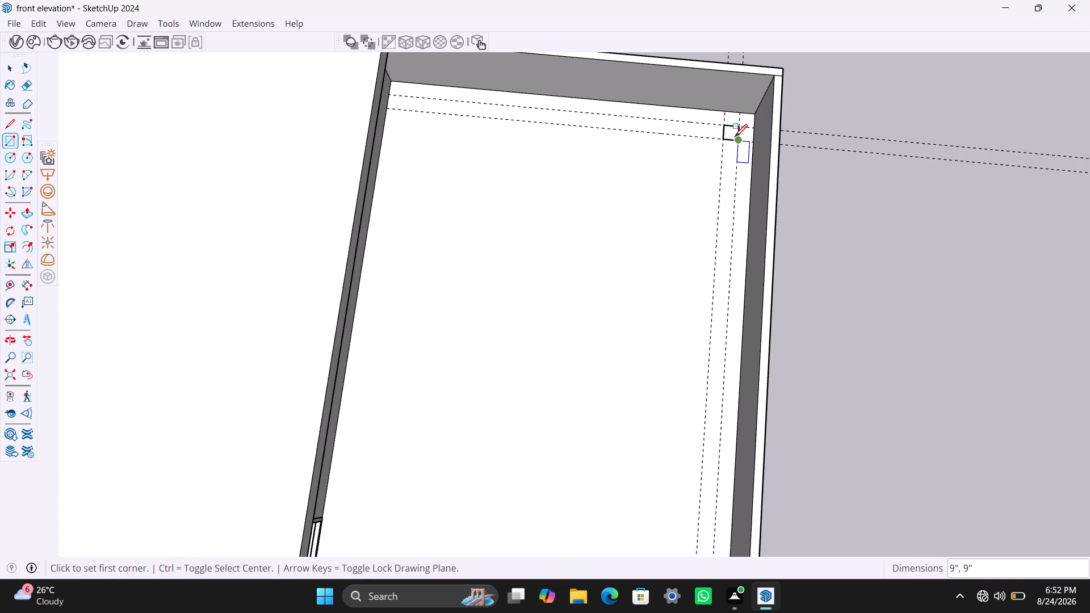
pyautogui.press('space')
pyautogui.doubleClick(731, 135)
pyautogui.rightClick(731, 135)
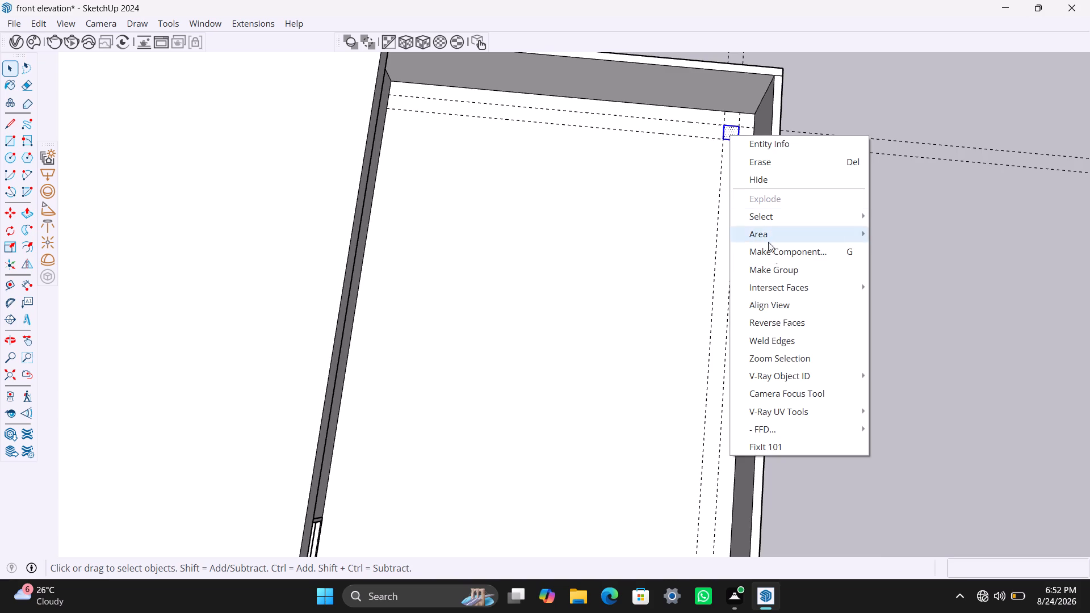
pyautogui.click(778, 263)
# Open the rear corner square's group, extrude the face 11' upward into a column and close the group.
pyautogui.doubleClick(727, 129)
pyautogui.tripleClick(730, 132)
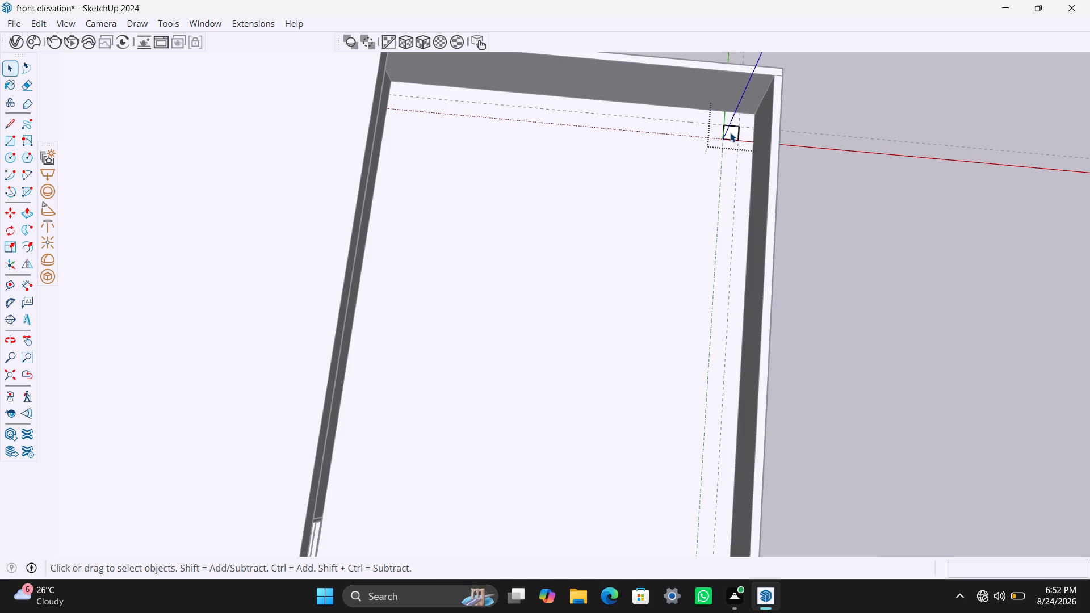
pyautogui.press('p')
pyautogui.click(730, 132)
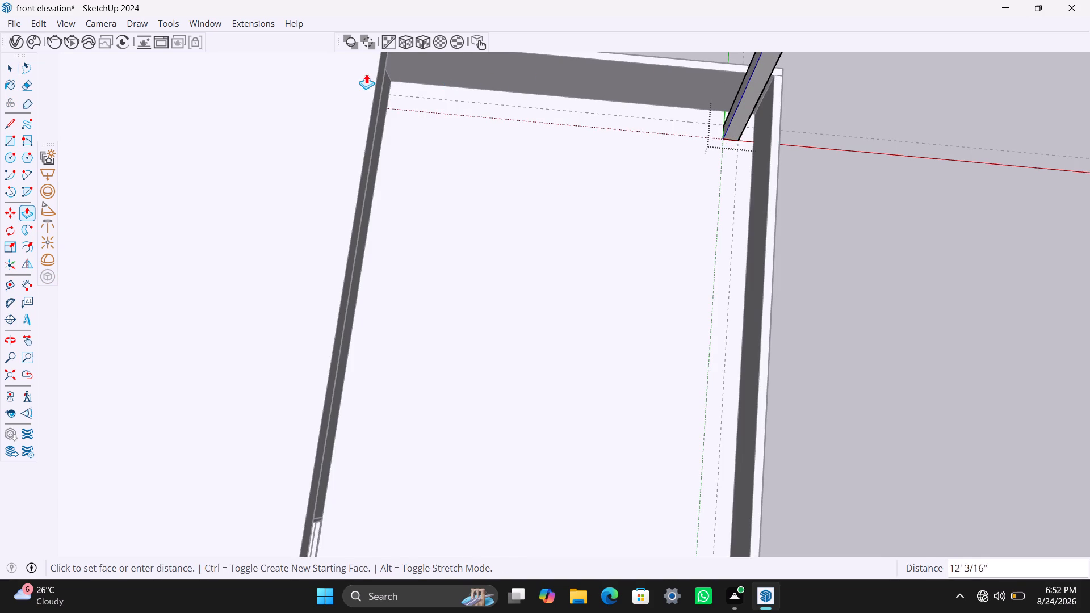
pyautogui.click(383, 89)
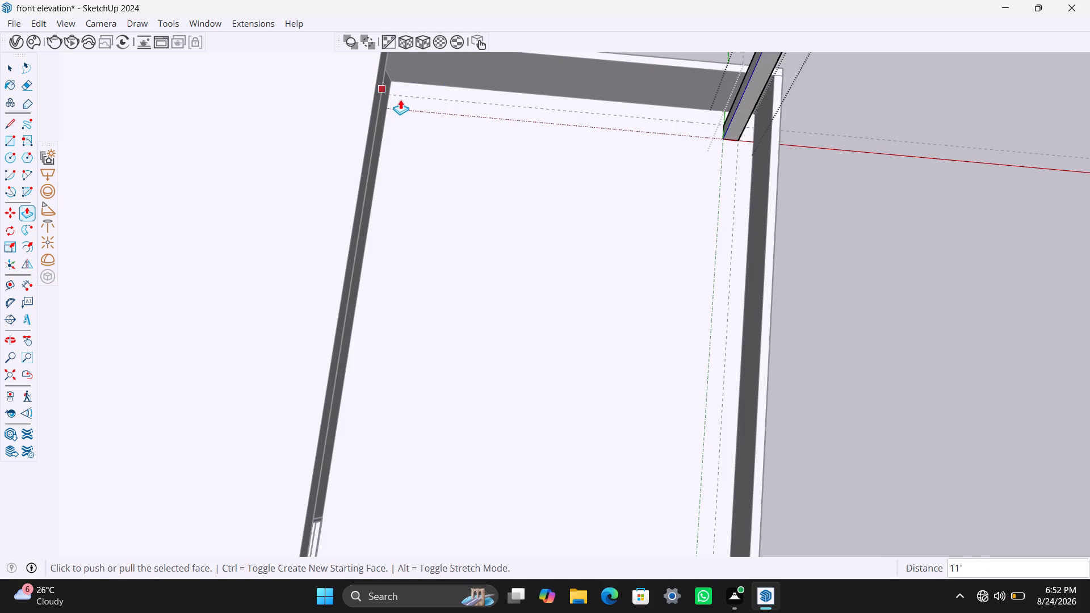
pyautogui.press('space')
pyautogui.click(1005, 186)
# Delete all the construction guides from the model.
pyautogui.scroll(-11, 908, 263)
pyautogui.keyDown('shift'); pyautogui.moveTo(793, 346); pyautogui.dragTo(548, 283, button='middle'); pyautogui.keyUp('shift')
pyautogui.scroll(-4, 618, 312)
pyautogui.moveTo(631, 356); pyautogui.dragTo(379, 200, button='middle')
pyautogui.scroll(-2, 621, 242)
pyautogui.moveTo(571, 270); pyautogui.dragTo(693, 243, button='middle')
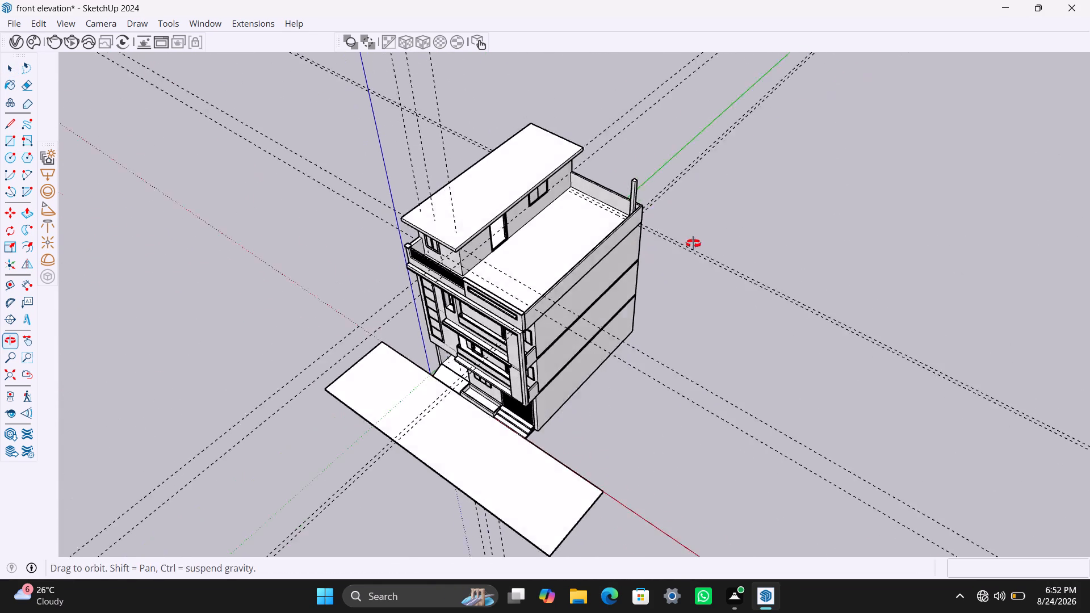
pyautogui.moveTo(693, 243); pyautogui.dragTo(722, 241, button='middle')
pyautogui.scroll(4, 542, 291)
pyautogui.moveTo(551, 327); pyautogui.dragTo(739, 345, button='middle')
pyautogui.scroll(3, 634, 318)
pyautogui.moveTo(582, 299); pyautogui.dragTo(582, 299, button='middle')
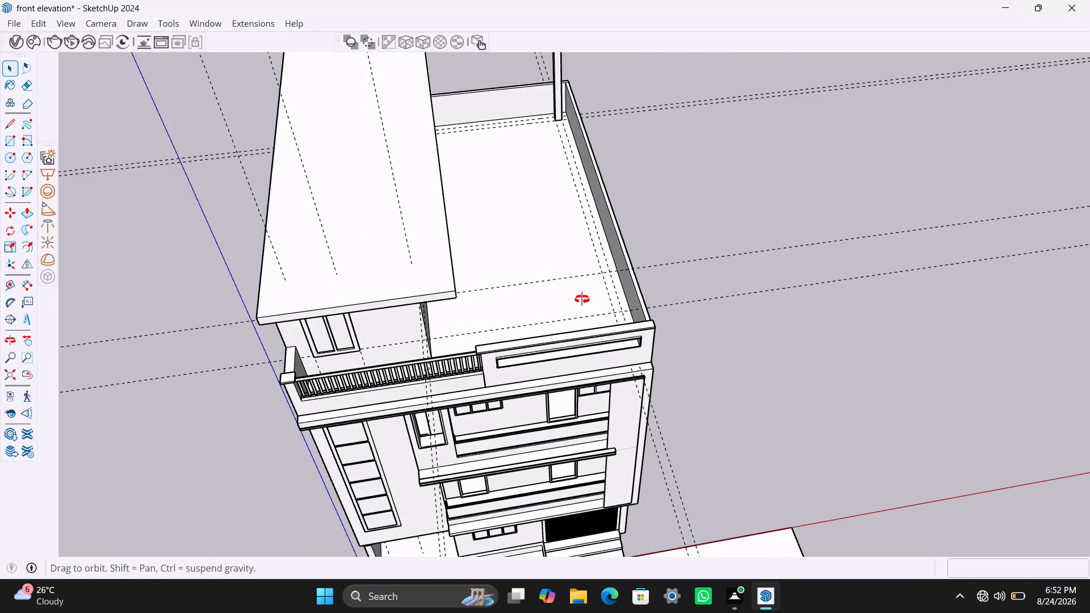
pyautogui.moveTo(582, 299); pyautogui.dragTo(550, 518, button='middle')
pyautogui.moveTo(585, 408); pyautogui.dragTo(526, 412, button='middle')
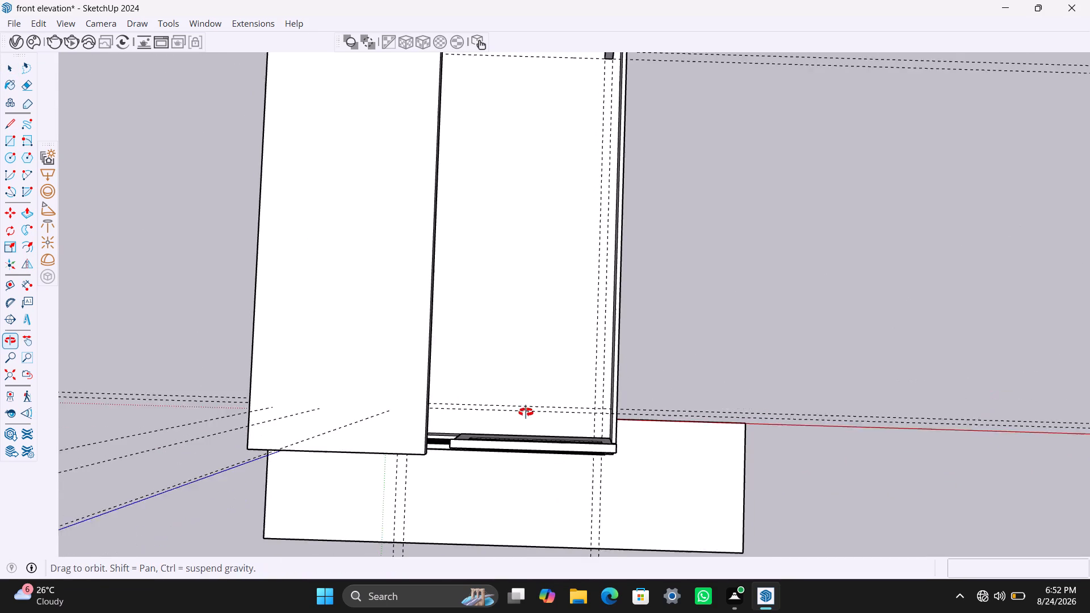
pyautogui.moveTo(526, 412); pyautogui.dragTo(510, 411, button='middle')
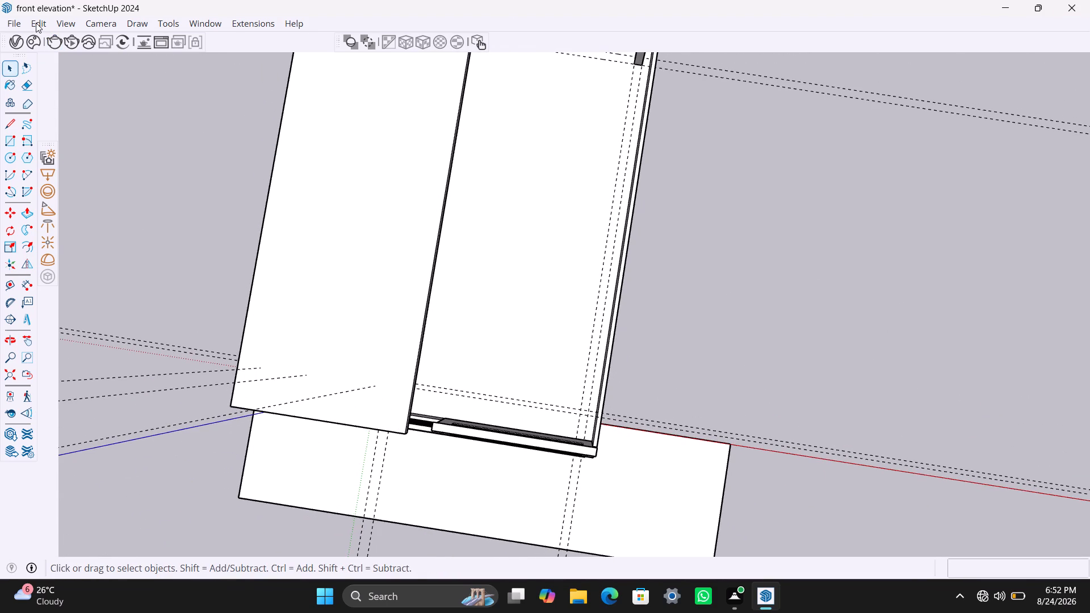
pyautogui.click(36, 23)
pyautogui.click(83, 165)
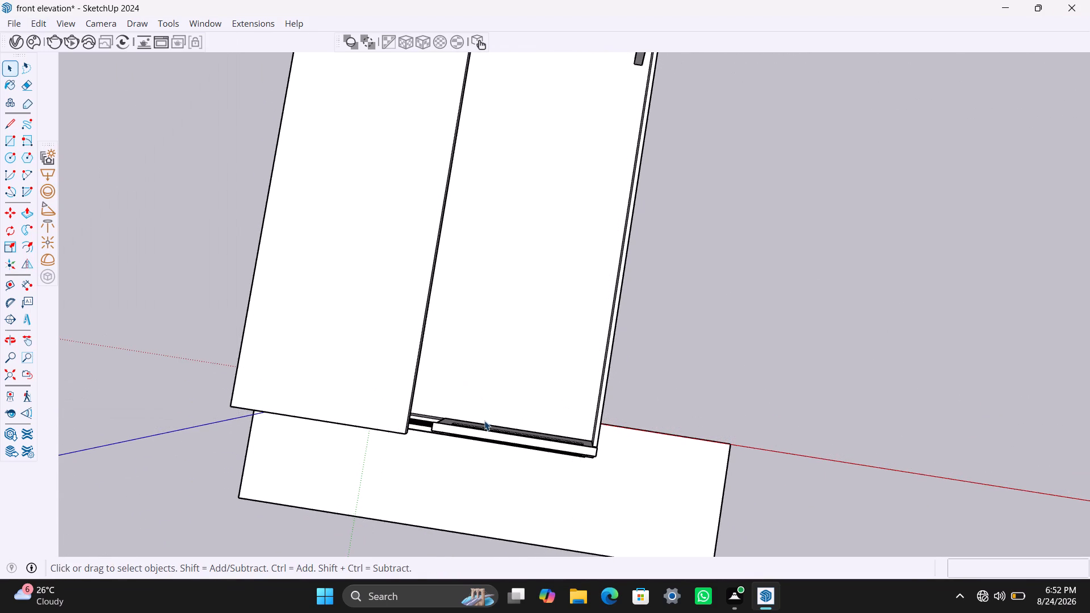
# Place two guides parallel to the front parapet, one 9" from its inner base and another 9" further in.
pyautogui.scroll(4, 466, 429)
pyautogui.press('t')
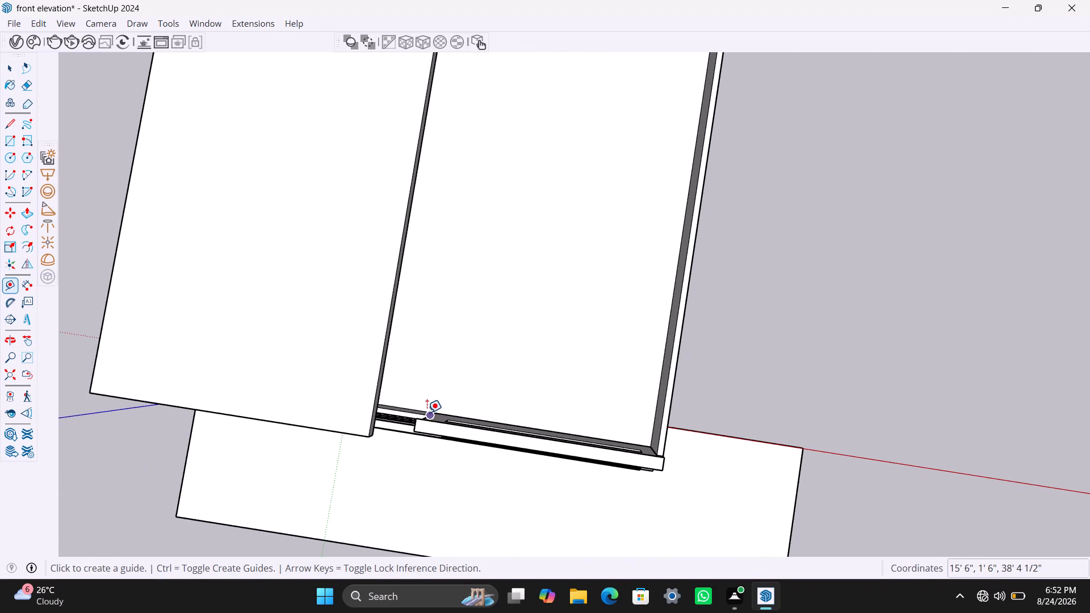
pyautogui.scroll(2, 423, 409)
pyautogui.click(423, 409)
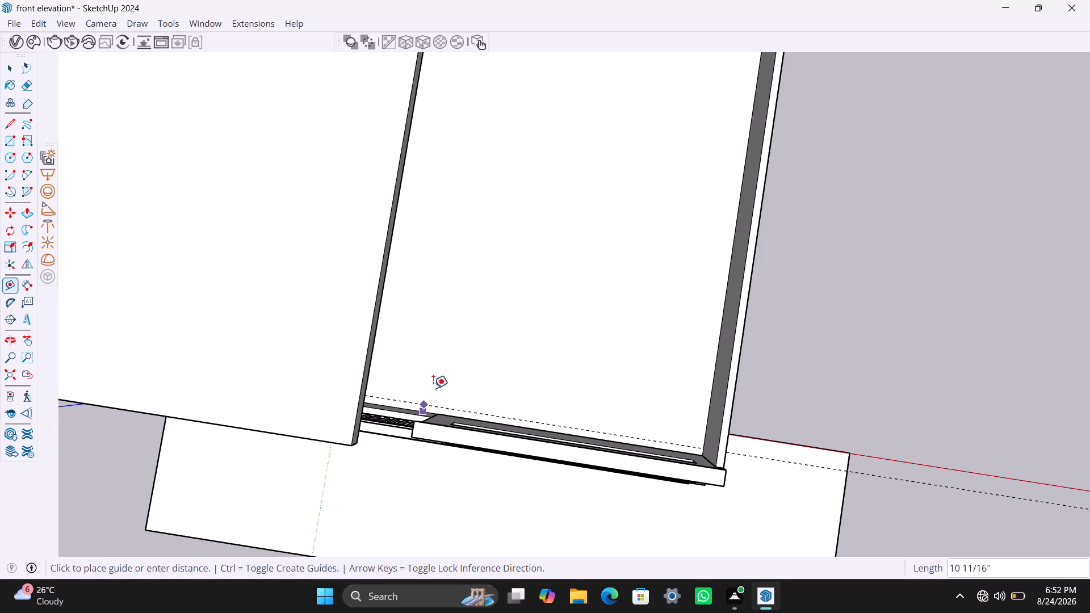
pyautogui.write('9"')
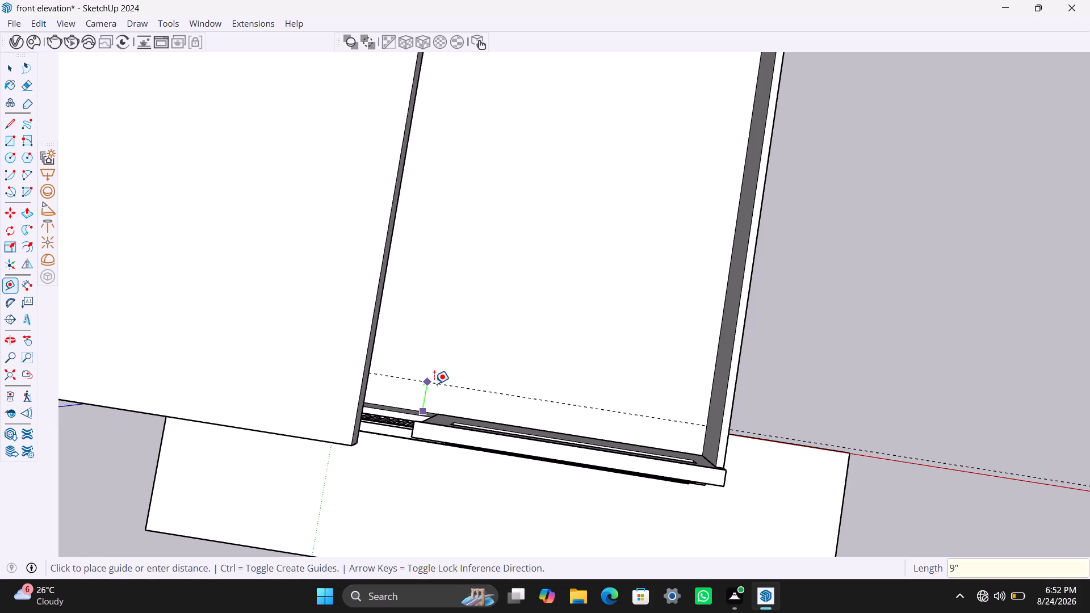
pyautogui.press('Return')
pyautogui.click(453, 402)
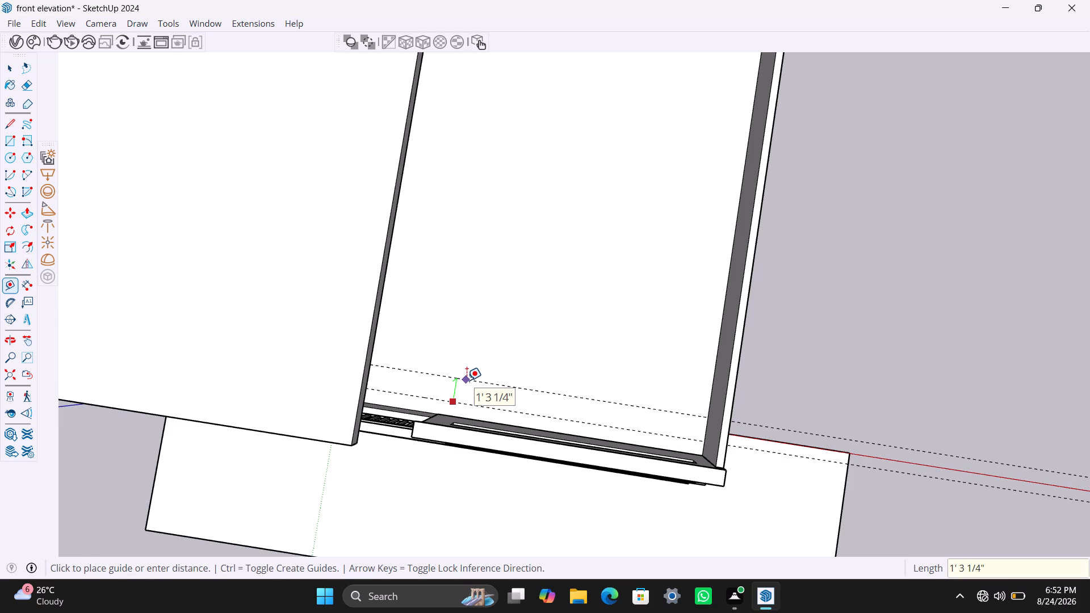
pyautogui.write('9"')
pyautogui.press('Return')
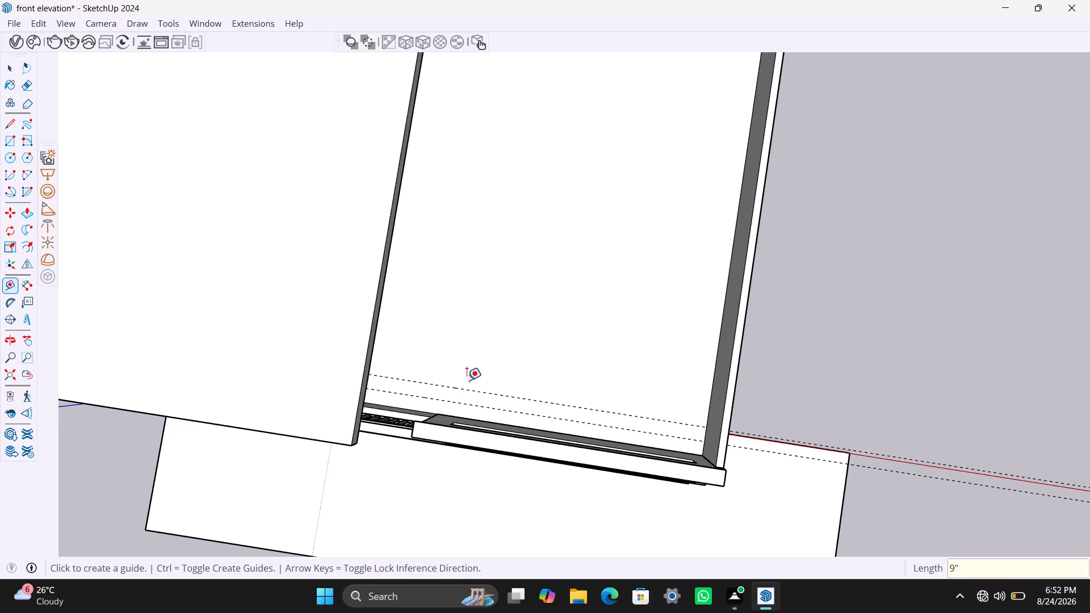
# Place two guides along the long side parapet near the front corner, 9" from its inner base and another 9" beyond.
pyautogui.click(708, 400)
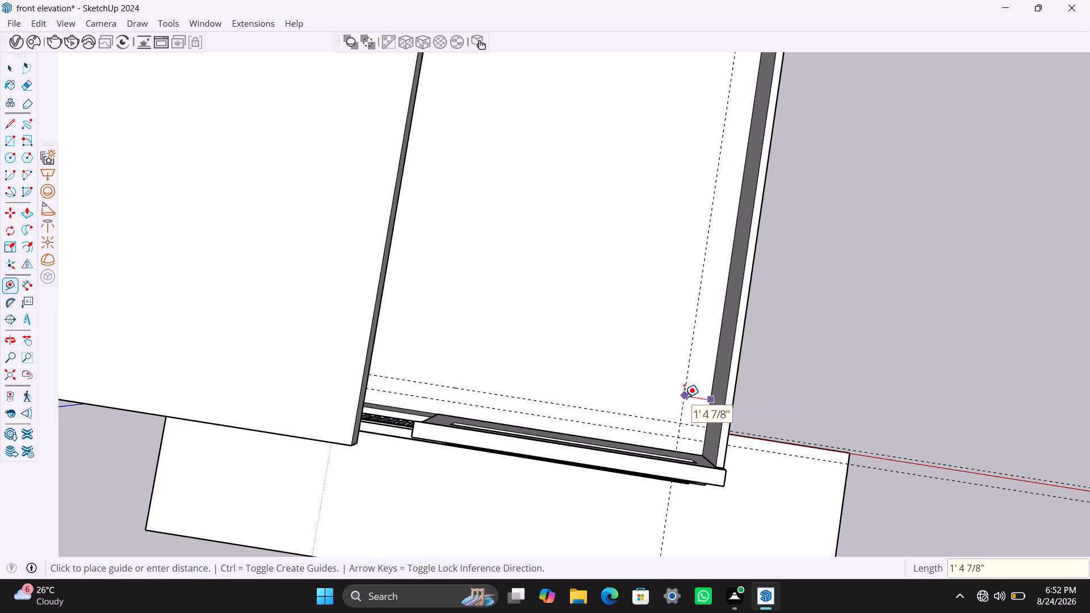
pyautogui.write('9"')
pyautogui.press('Return')
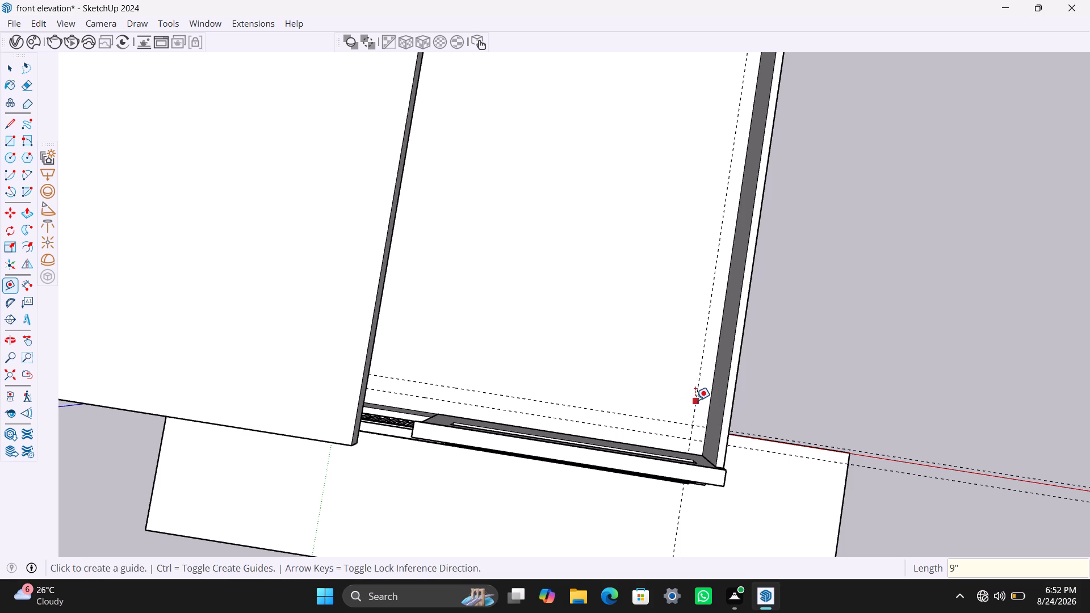
pyautogui.click(695, 400)
pyautogui.press('8')
pyautogui.press('BackSpace')
pyautogui.write('9"')
pyautogui.press('Return')
pyautogui.press('space')
# Draw a 9" by 9" square where the guides cross near the terrace's front corner and make it a group.
pyautogui.scroll(4, 682, 430)
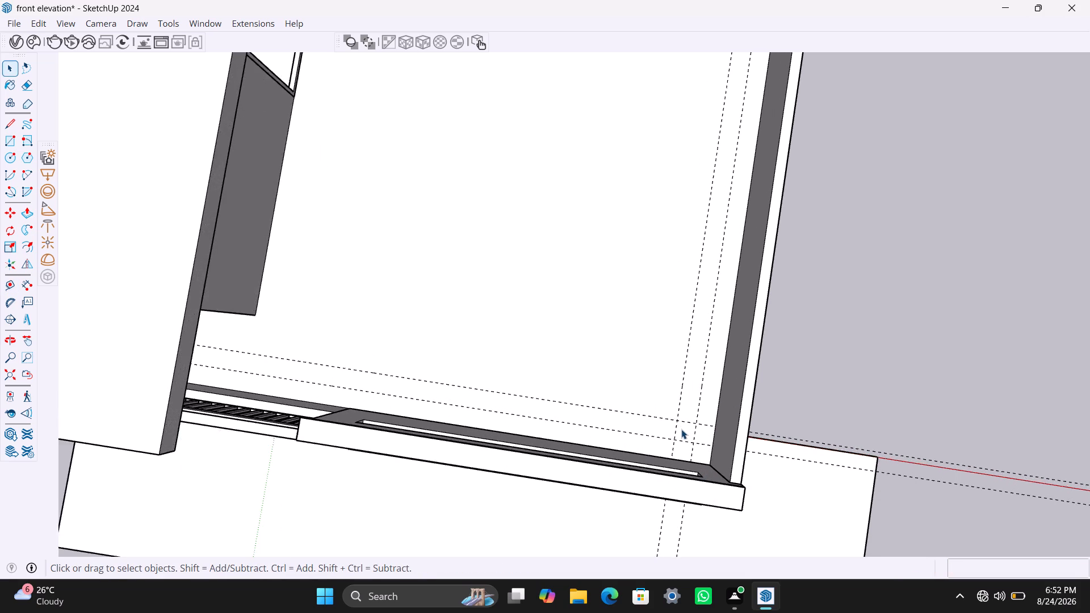
pyautogui.scroll(1, 681, 429)
pyautogui.press('r')
pyautogui.click(677, 419)
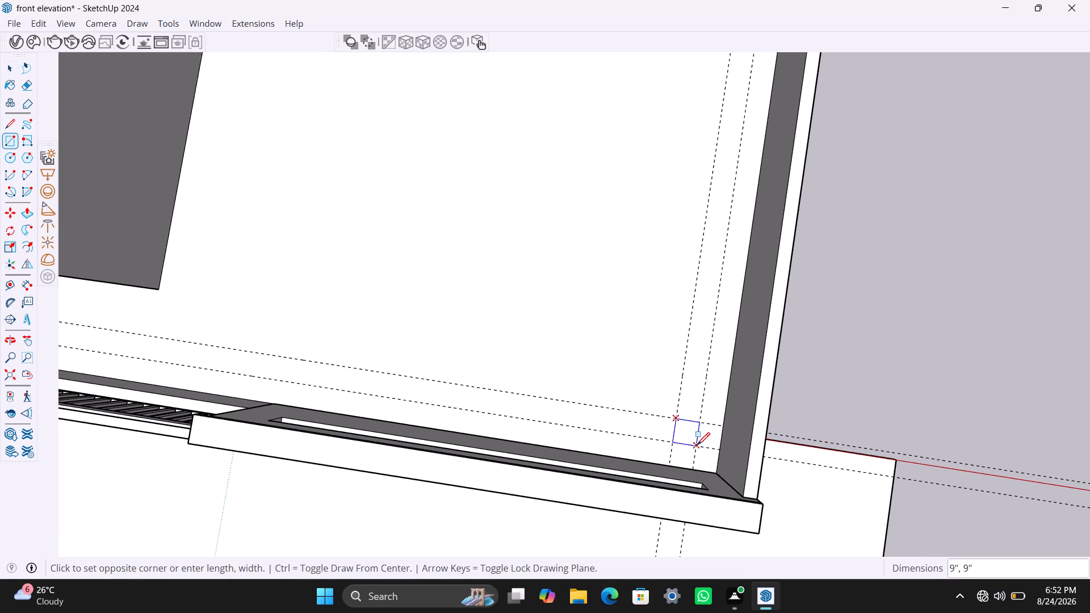
pyautogui.click(697, 445)
pyautogui.press('space')
pyautogui.doubleClick(687, 434)
pyautogui.rightClick(687, 434)
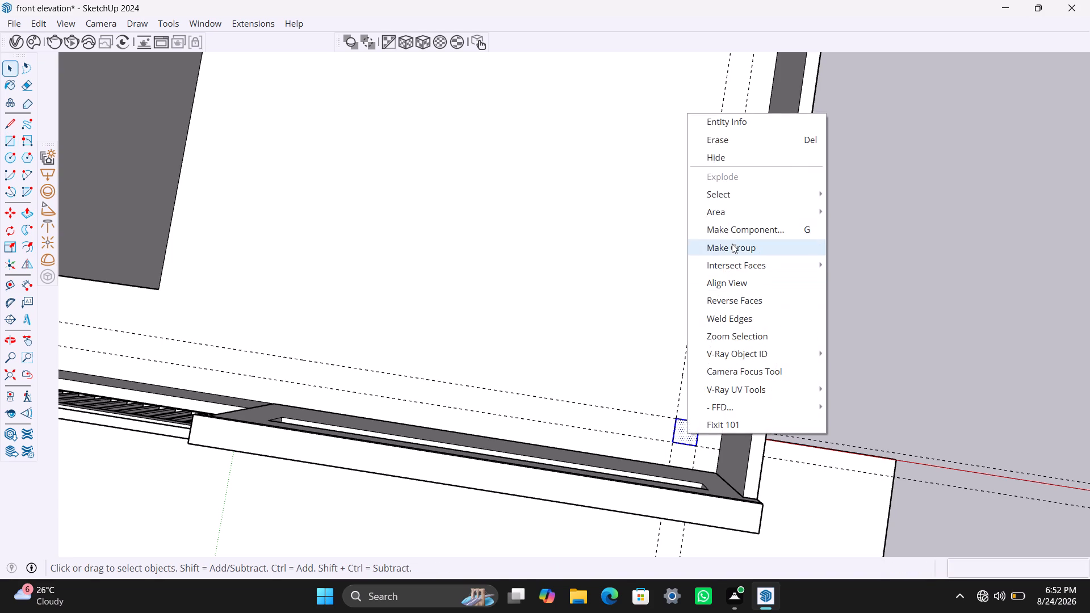
pyautogui.click(732, 243)
# Open the front corner square's group, extrude the face 11' upward into a column and close the group.
pyautogui.tripleClick(686, 435)
pyautogui.press('p')
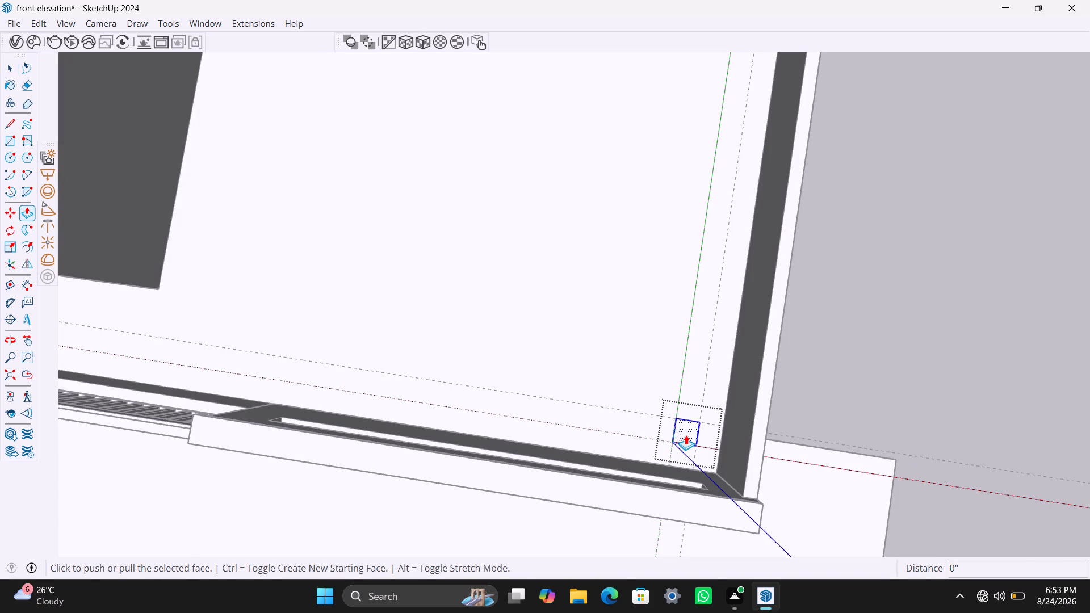
pyautogui.click(686, 435)
pyautogui.scroll(-3, 392, 315)
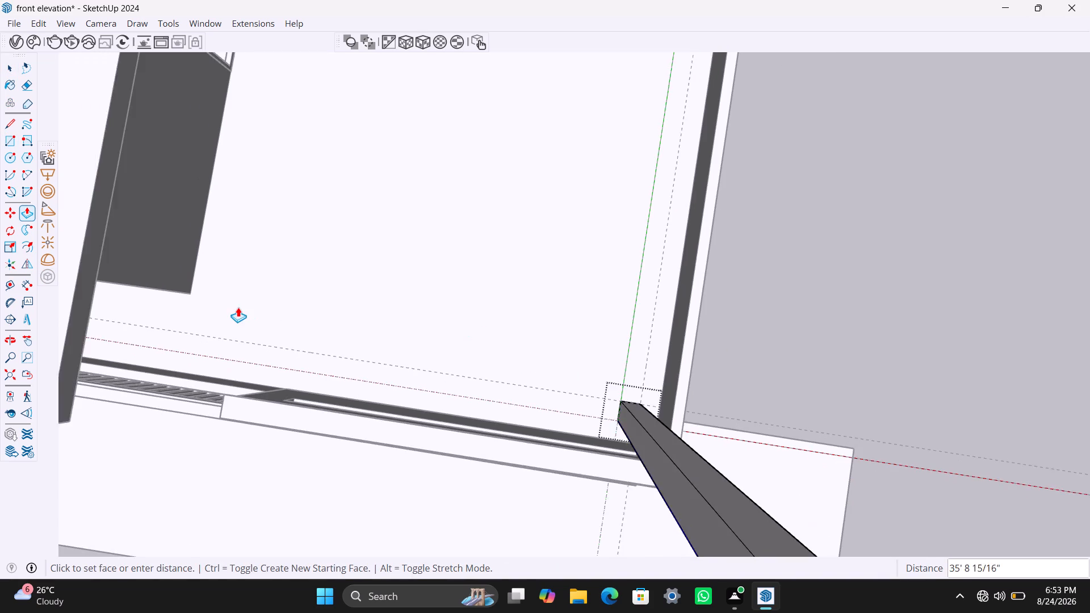
pyautogui.scroll(-2, 238, 307)
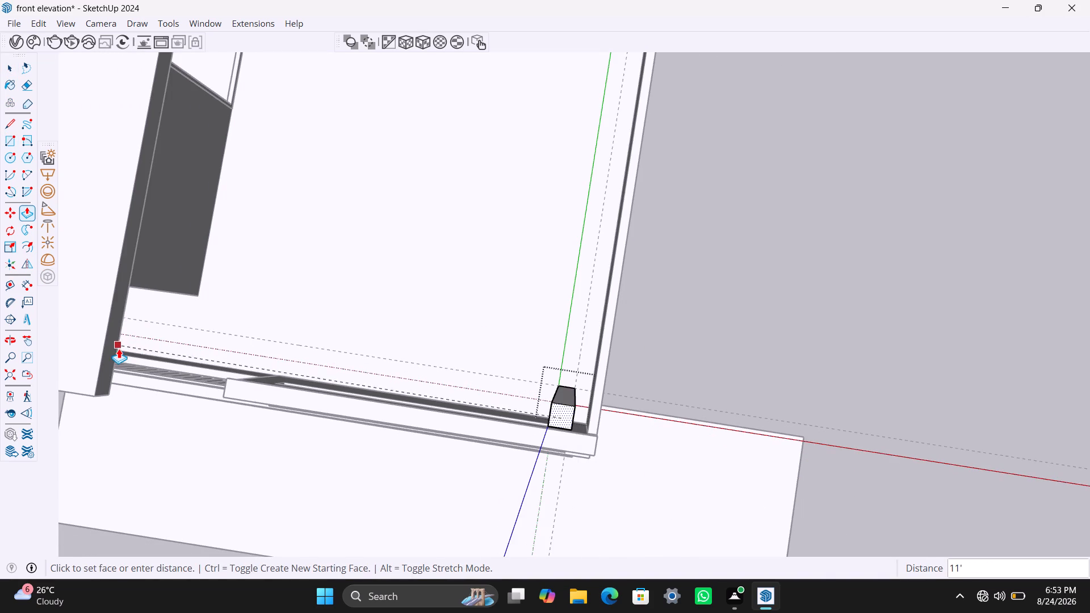
pyautogui.click(119, 349)
pyautogui.press('space')
pyautogui.click(702, 329)
# Delete all the construction guides from the model.
pyautogui.scroll(-12, 632, 371)
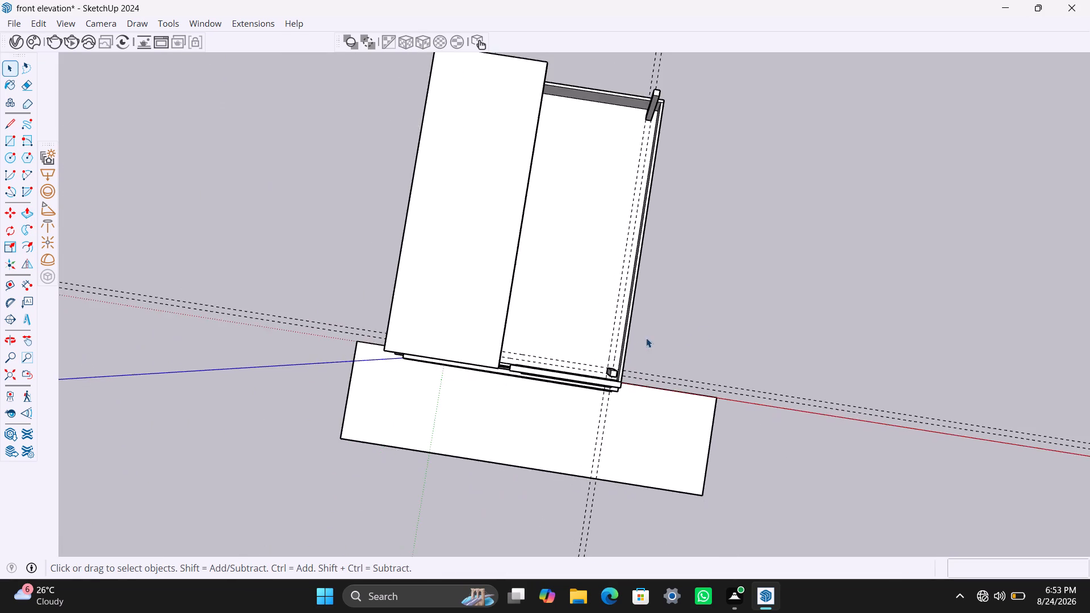
pyautogui.moveTo(648, 337); pyautogui.dragTo(612, 170, button='middle')
pyautogui.scroll(-1, 510, 175)
pyautogui.scroll(-2, 668, 279)
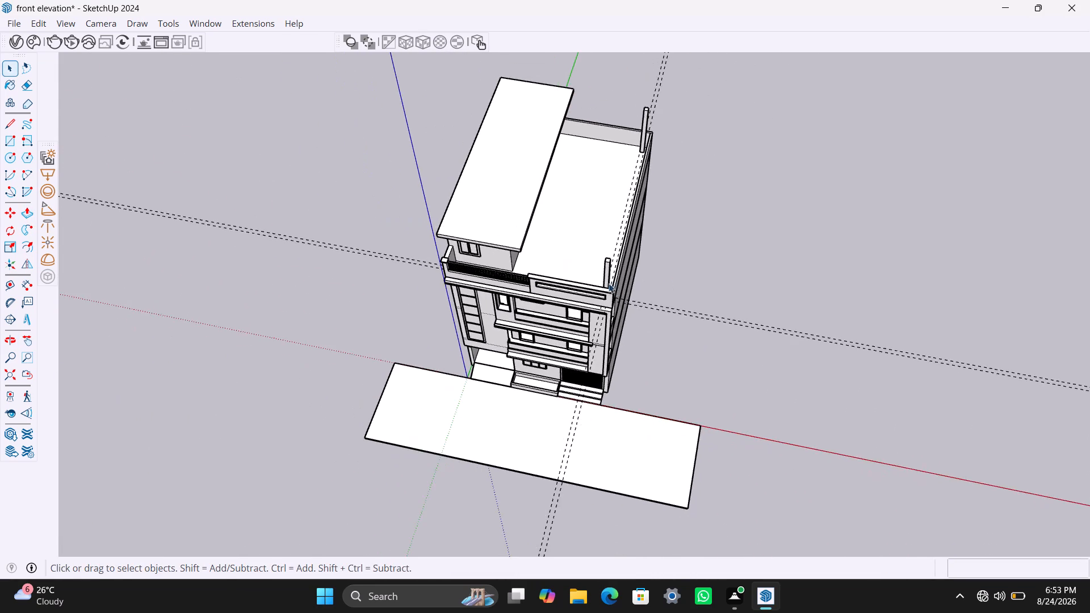
pyautogui.moveTo(618, 285); pyautogui.dragTo(695, 238, button='middle')
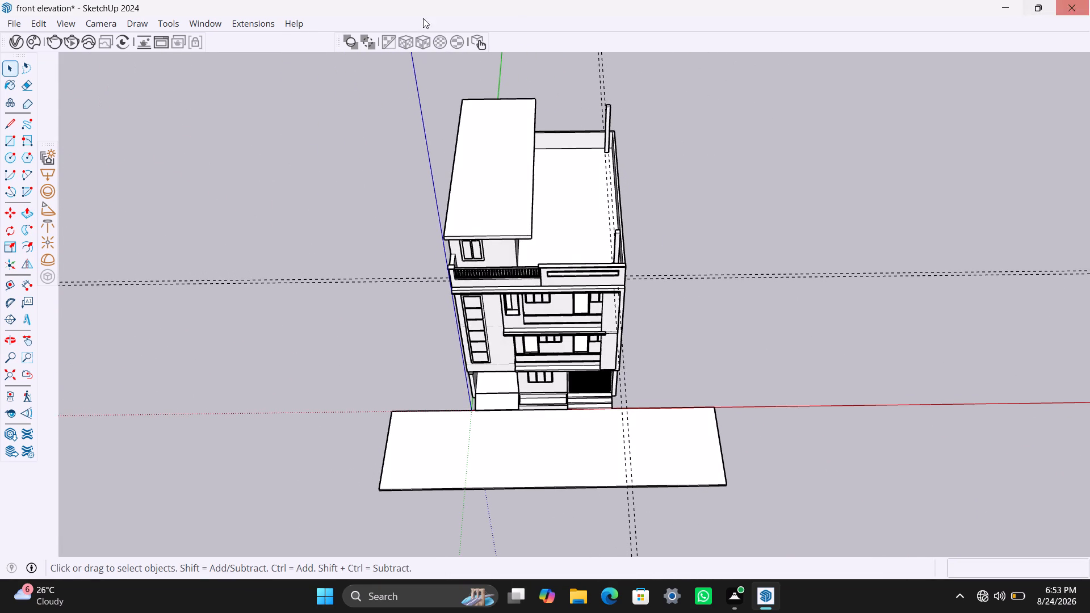
pyautogui.click(40, 22)
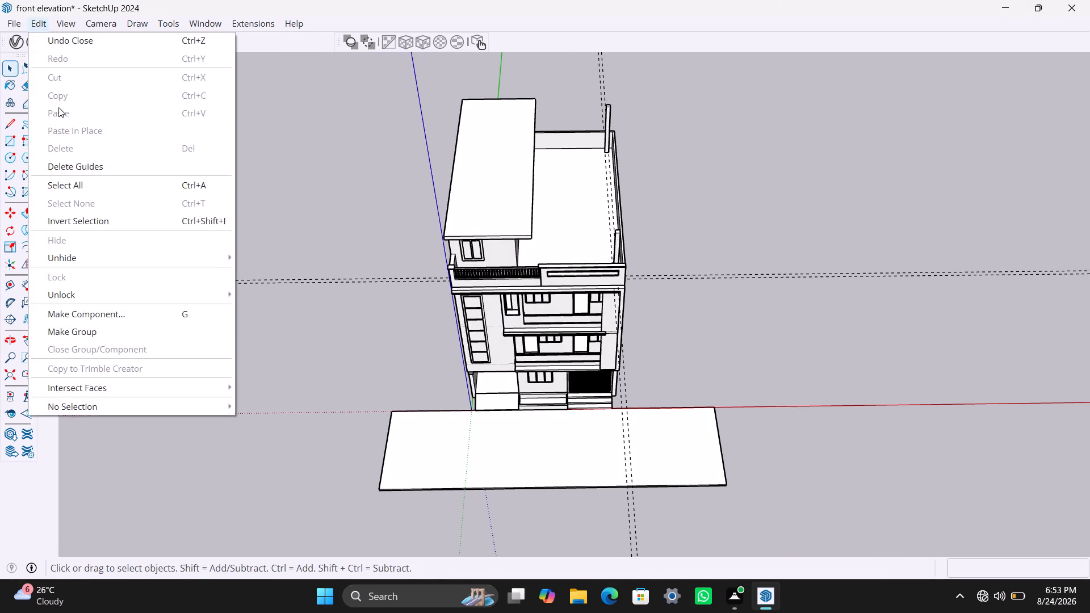
pyautogui.click(70, 168)
# Save the model.
pyautogui.hotkey('ctrl', 's')
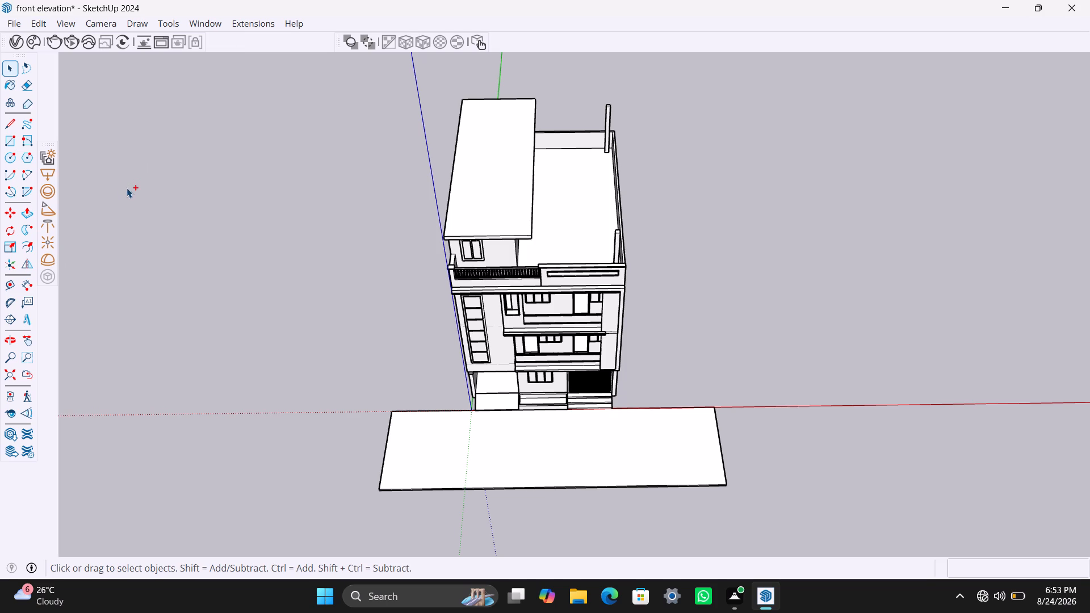
pyautogui.press('space')
# Examine the terrace, its two corner columns and the rooftop room from the side and the front.
pyautogui.moveTo(636, 236); pyautogui.dragTo(232, 246, button='middle')
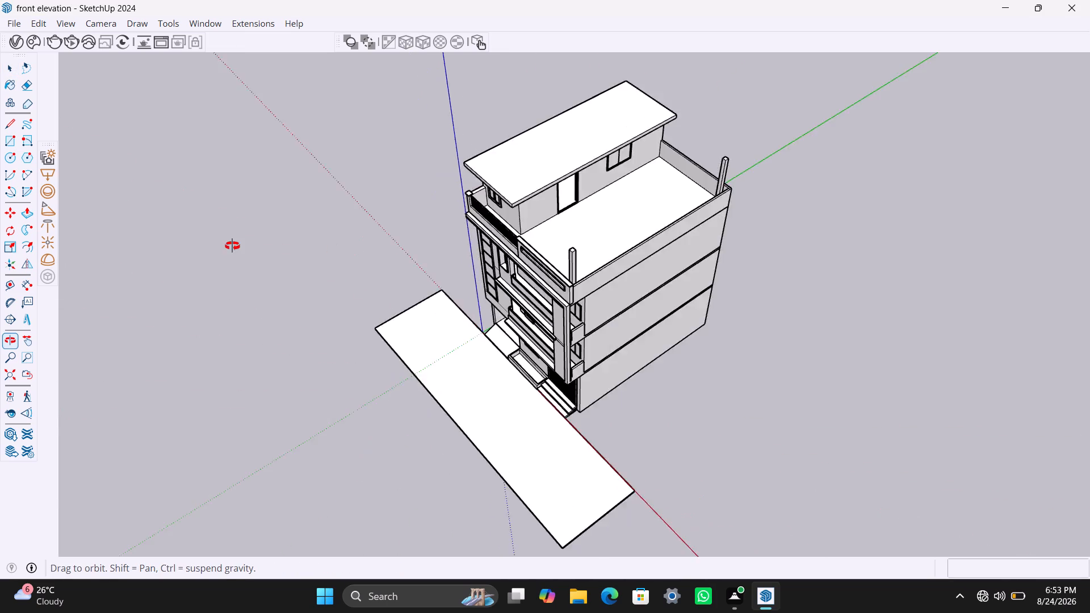
pyautogui.moveTo(232, 246); pyautogui.dragTo(171, 234, button='middle')
pyautogui.scroll(4, 606, 245)
pyautogui.moveTo(524, 249); pyautogui.dragTo(431, 264, button='middle')
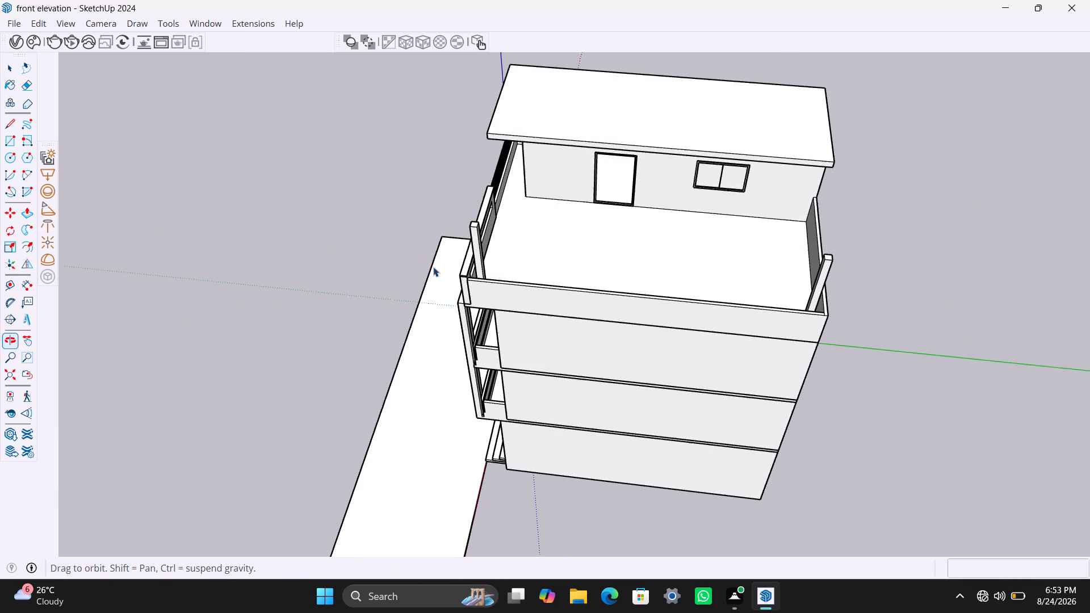
pyautogui.moveTo(525, 253); pyautogui.dragTo(628, 264, button='middle')
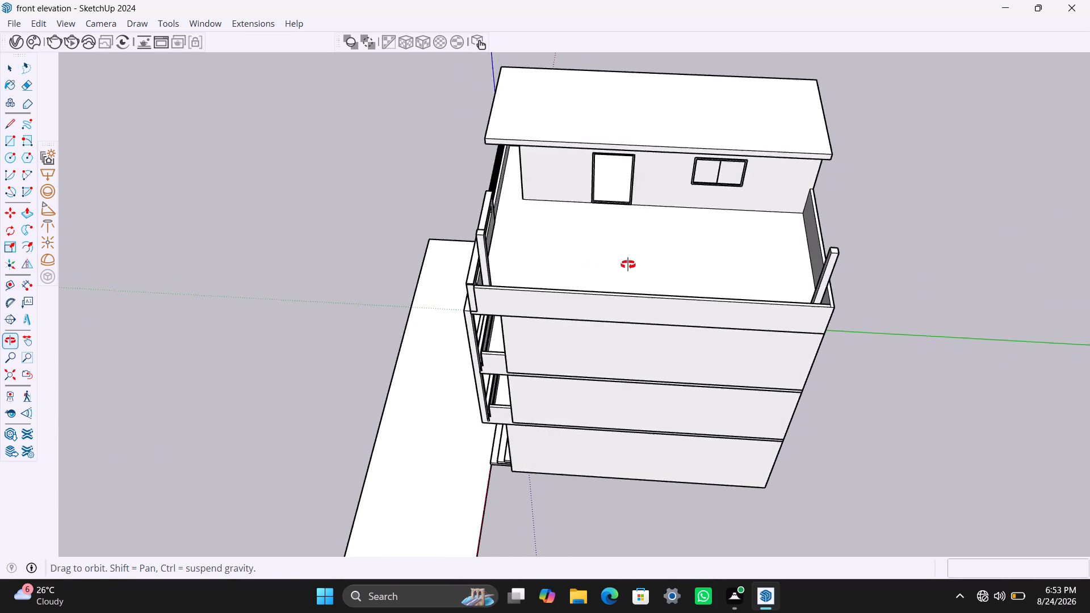
pyautogui.moveTo(628, 264); pyautogui.dragTo(972, 263, button='middle')
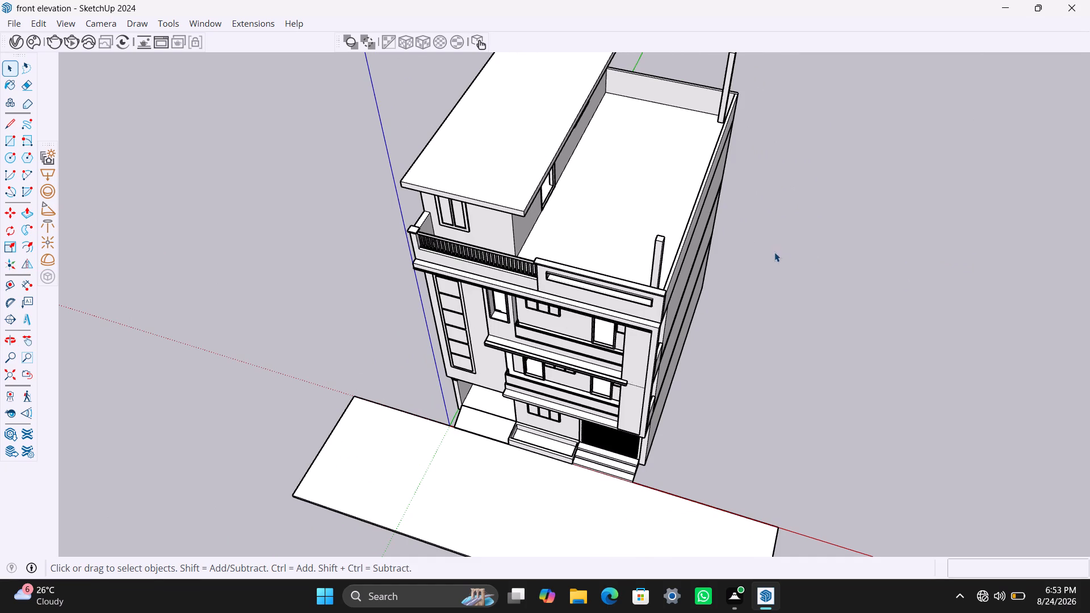
pyautogui.moveTo(627, 238); pyautogui.dragTo(748, 247, button='middle')
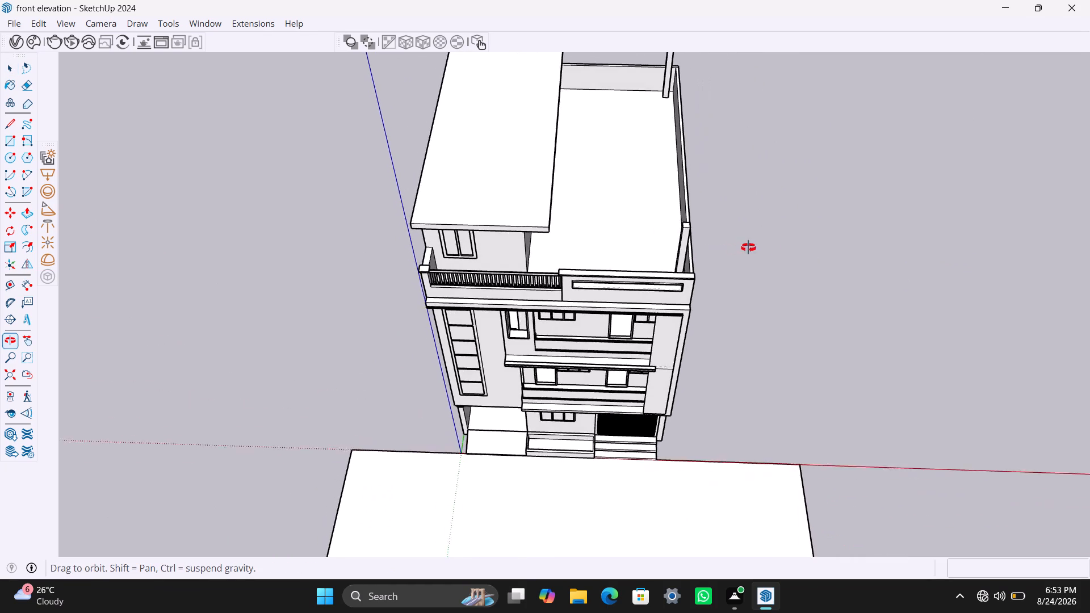
pyautogui.moveTo(748, 247); pyautogui.dragTo(775, 246, button='middle')
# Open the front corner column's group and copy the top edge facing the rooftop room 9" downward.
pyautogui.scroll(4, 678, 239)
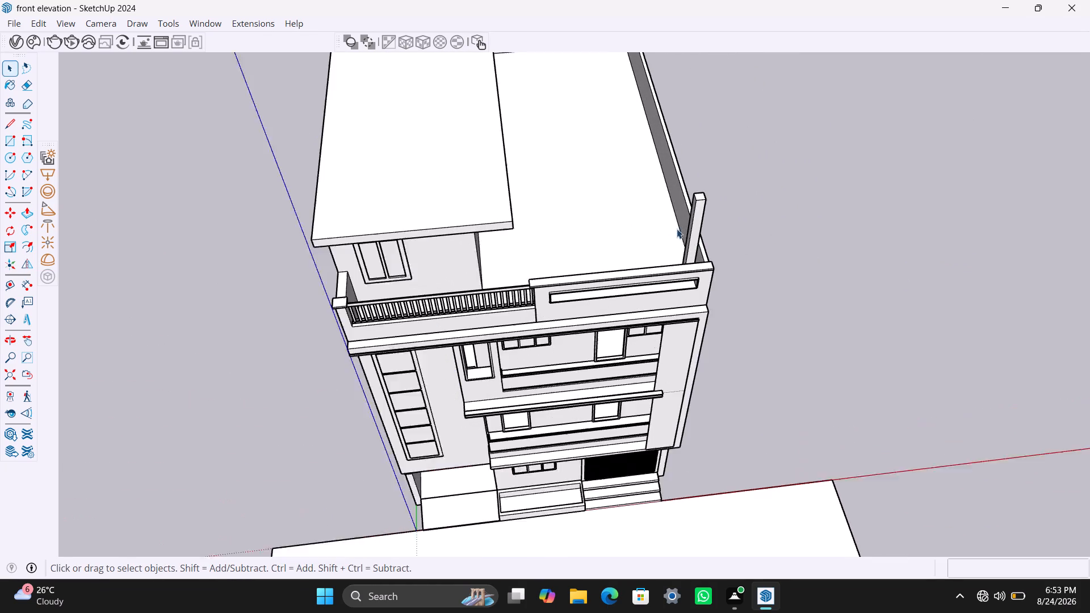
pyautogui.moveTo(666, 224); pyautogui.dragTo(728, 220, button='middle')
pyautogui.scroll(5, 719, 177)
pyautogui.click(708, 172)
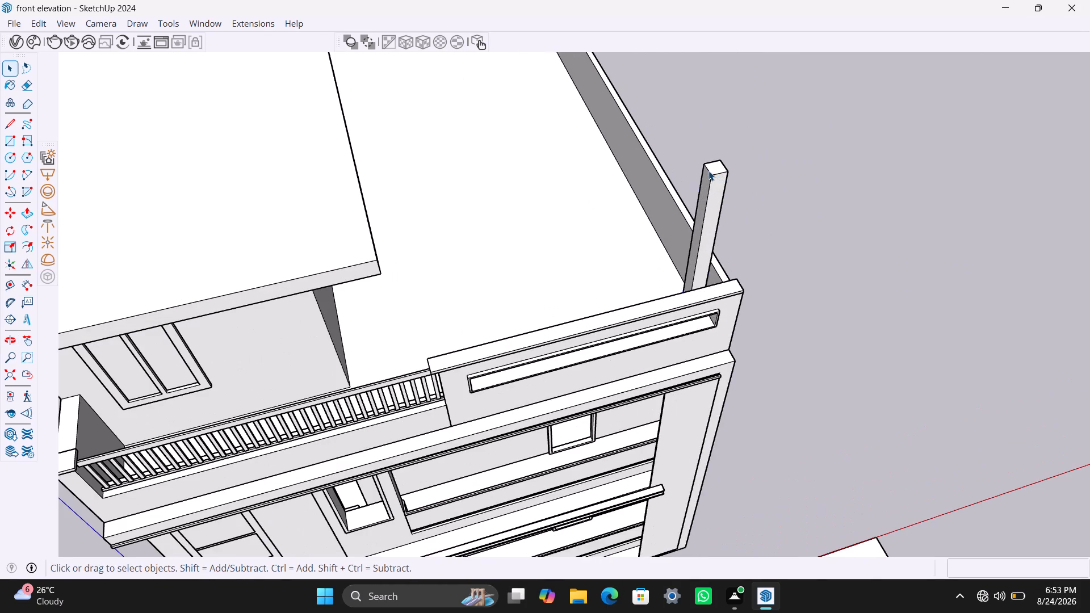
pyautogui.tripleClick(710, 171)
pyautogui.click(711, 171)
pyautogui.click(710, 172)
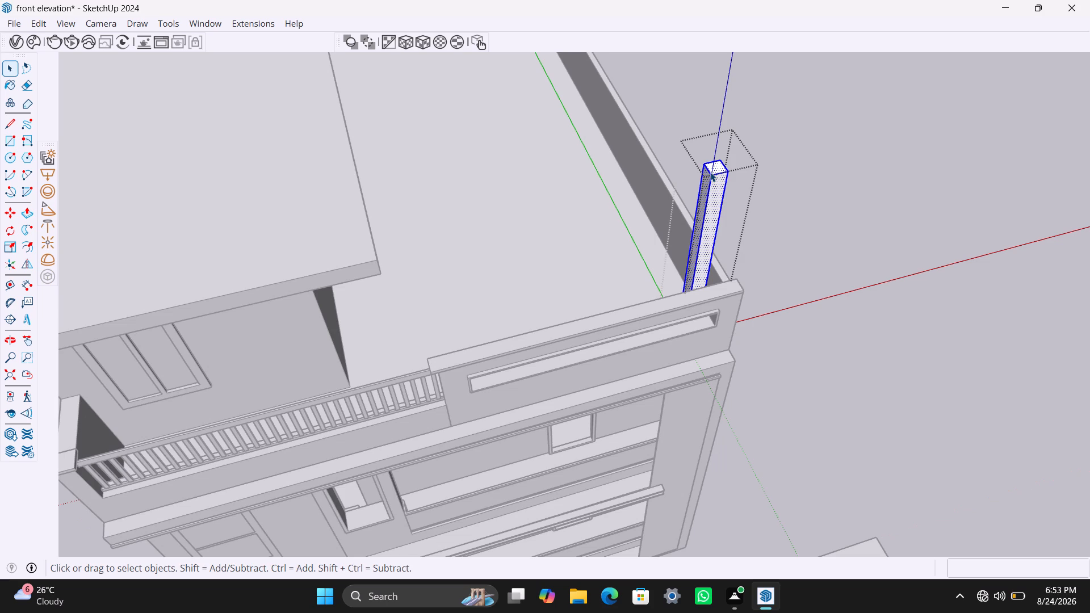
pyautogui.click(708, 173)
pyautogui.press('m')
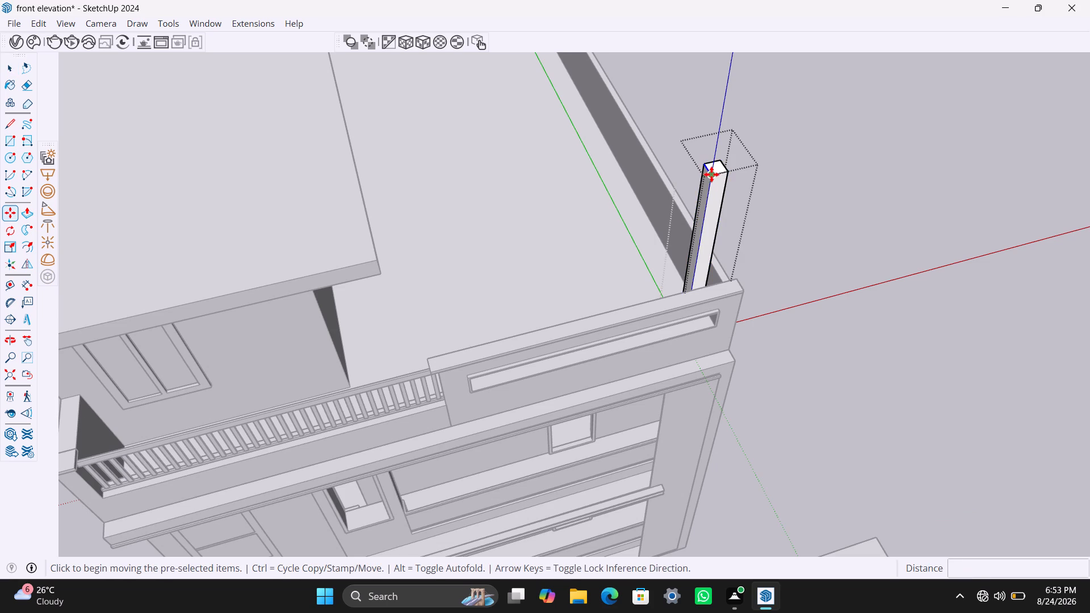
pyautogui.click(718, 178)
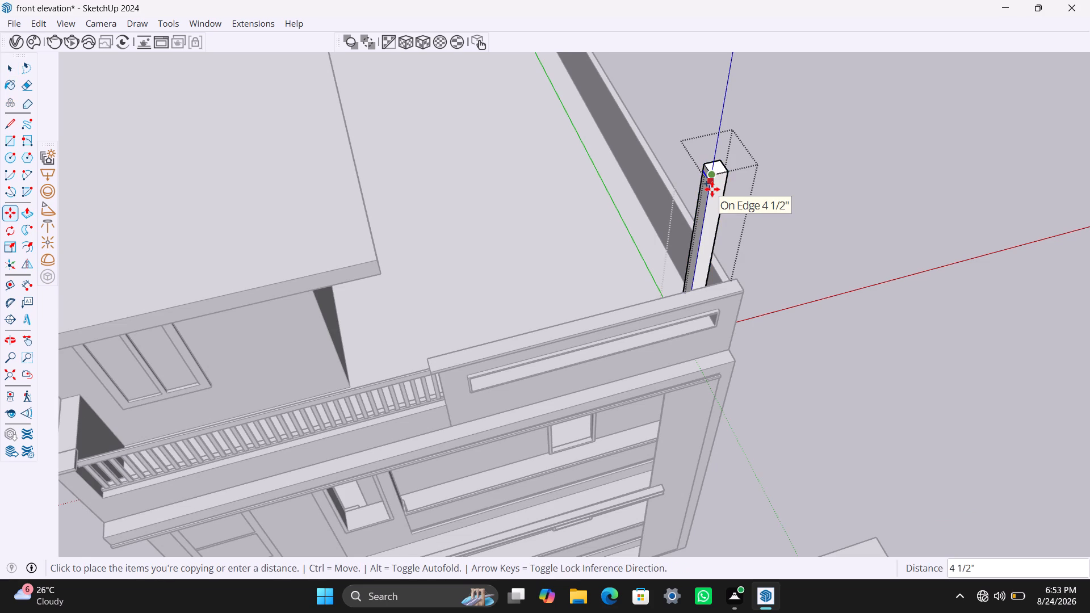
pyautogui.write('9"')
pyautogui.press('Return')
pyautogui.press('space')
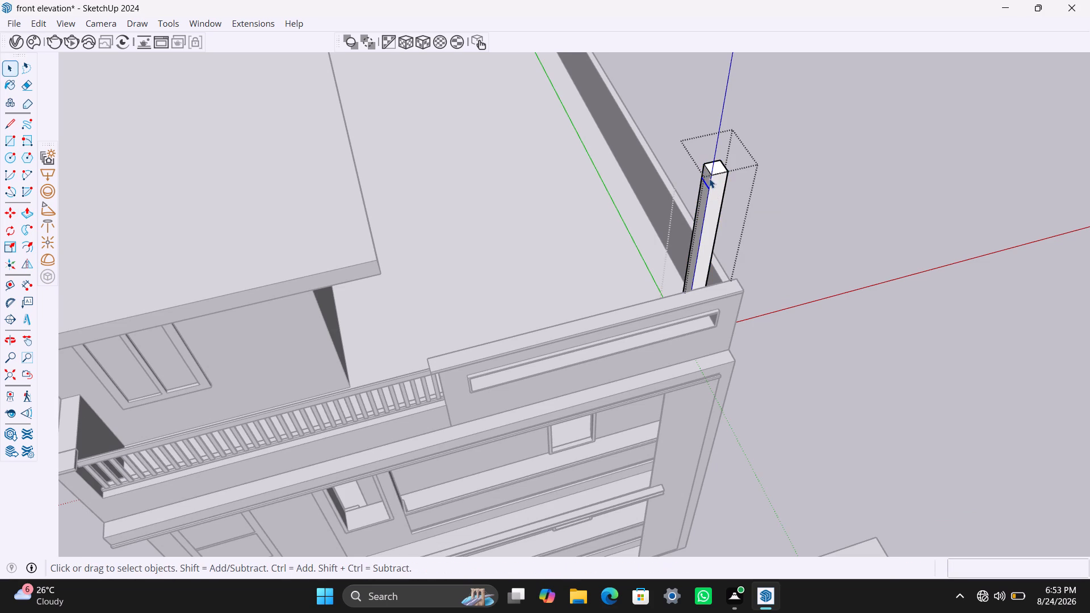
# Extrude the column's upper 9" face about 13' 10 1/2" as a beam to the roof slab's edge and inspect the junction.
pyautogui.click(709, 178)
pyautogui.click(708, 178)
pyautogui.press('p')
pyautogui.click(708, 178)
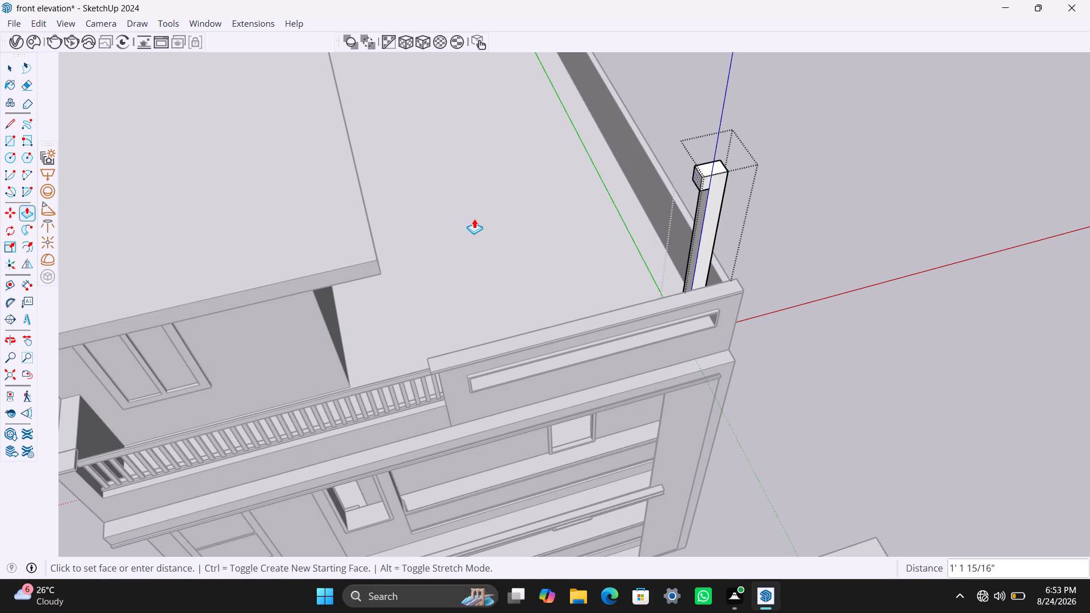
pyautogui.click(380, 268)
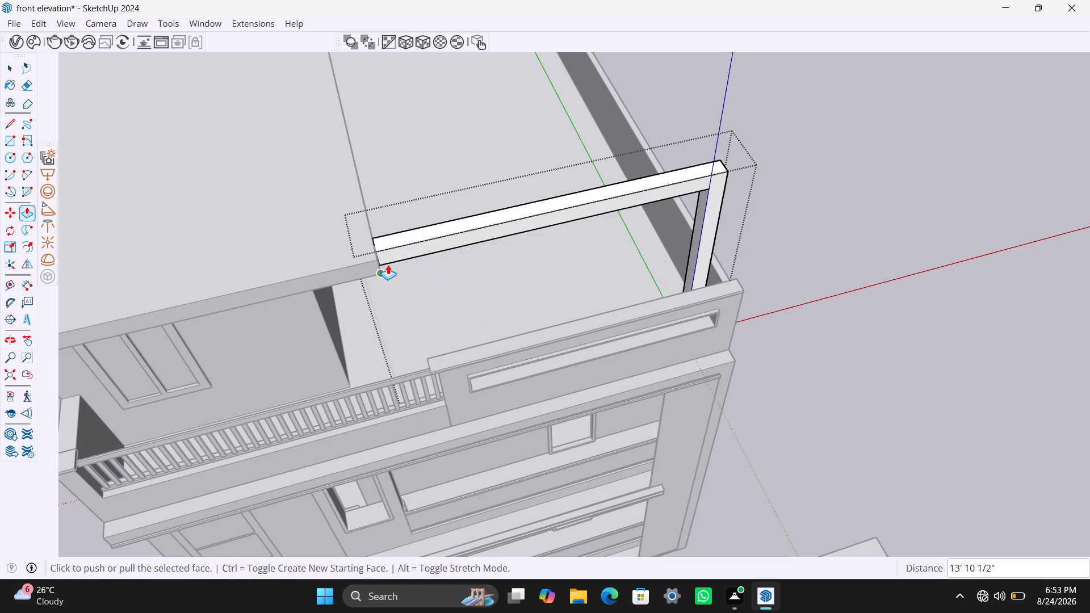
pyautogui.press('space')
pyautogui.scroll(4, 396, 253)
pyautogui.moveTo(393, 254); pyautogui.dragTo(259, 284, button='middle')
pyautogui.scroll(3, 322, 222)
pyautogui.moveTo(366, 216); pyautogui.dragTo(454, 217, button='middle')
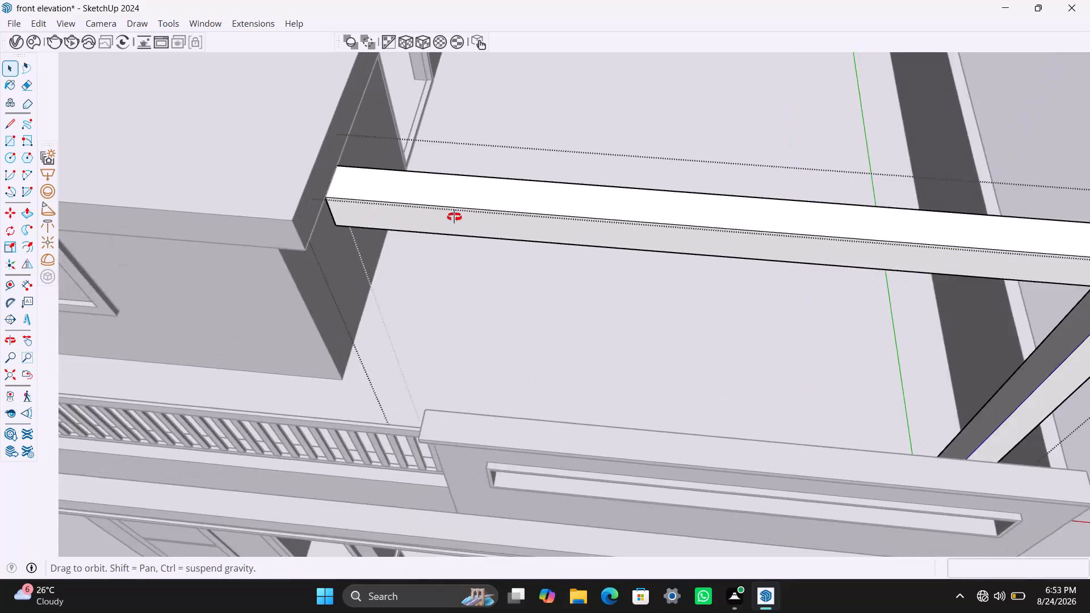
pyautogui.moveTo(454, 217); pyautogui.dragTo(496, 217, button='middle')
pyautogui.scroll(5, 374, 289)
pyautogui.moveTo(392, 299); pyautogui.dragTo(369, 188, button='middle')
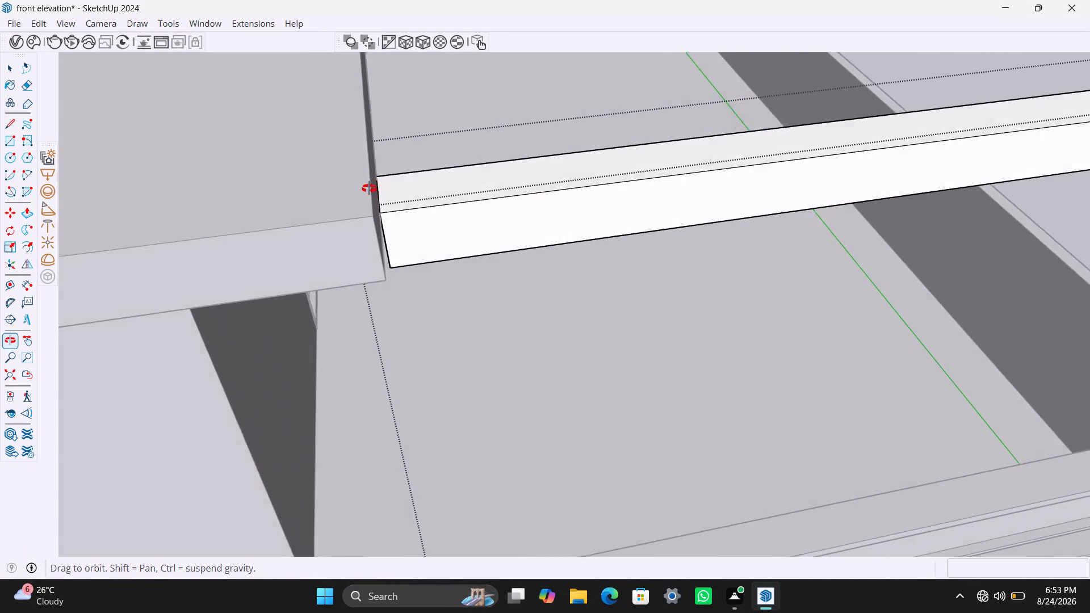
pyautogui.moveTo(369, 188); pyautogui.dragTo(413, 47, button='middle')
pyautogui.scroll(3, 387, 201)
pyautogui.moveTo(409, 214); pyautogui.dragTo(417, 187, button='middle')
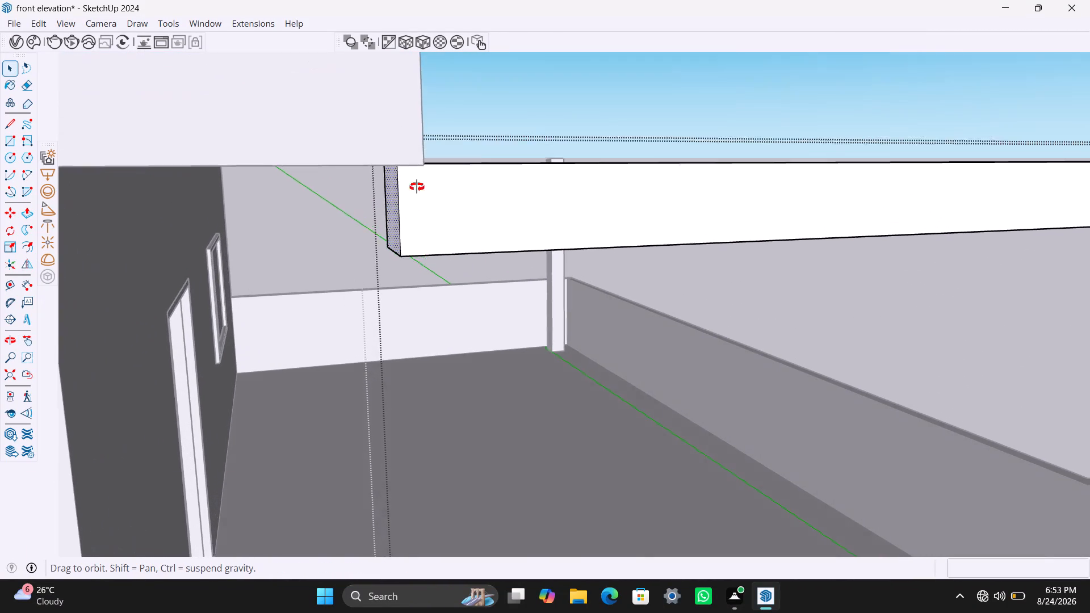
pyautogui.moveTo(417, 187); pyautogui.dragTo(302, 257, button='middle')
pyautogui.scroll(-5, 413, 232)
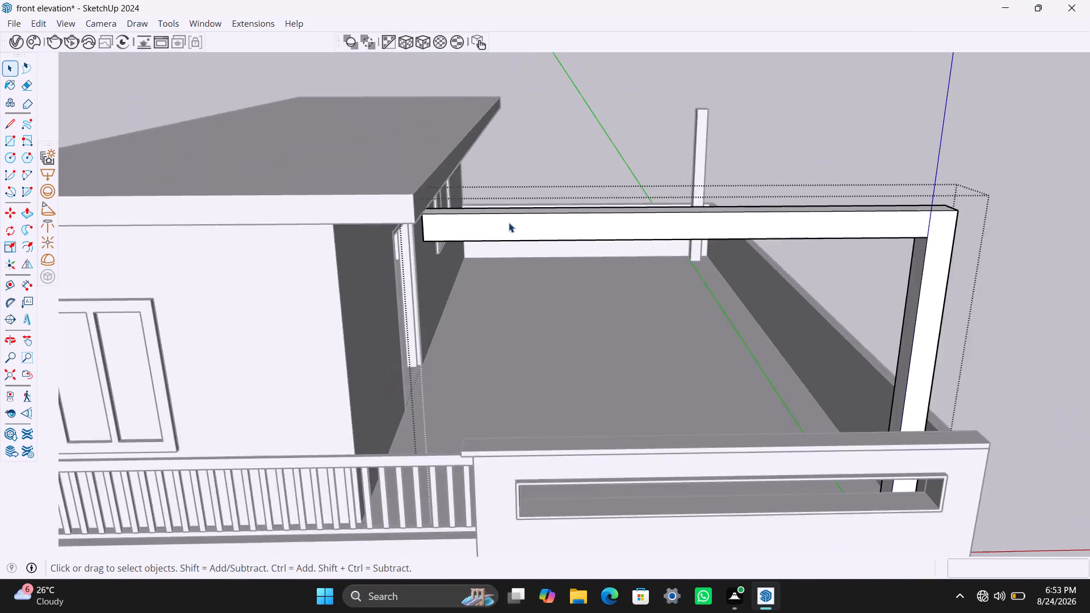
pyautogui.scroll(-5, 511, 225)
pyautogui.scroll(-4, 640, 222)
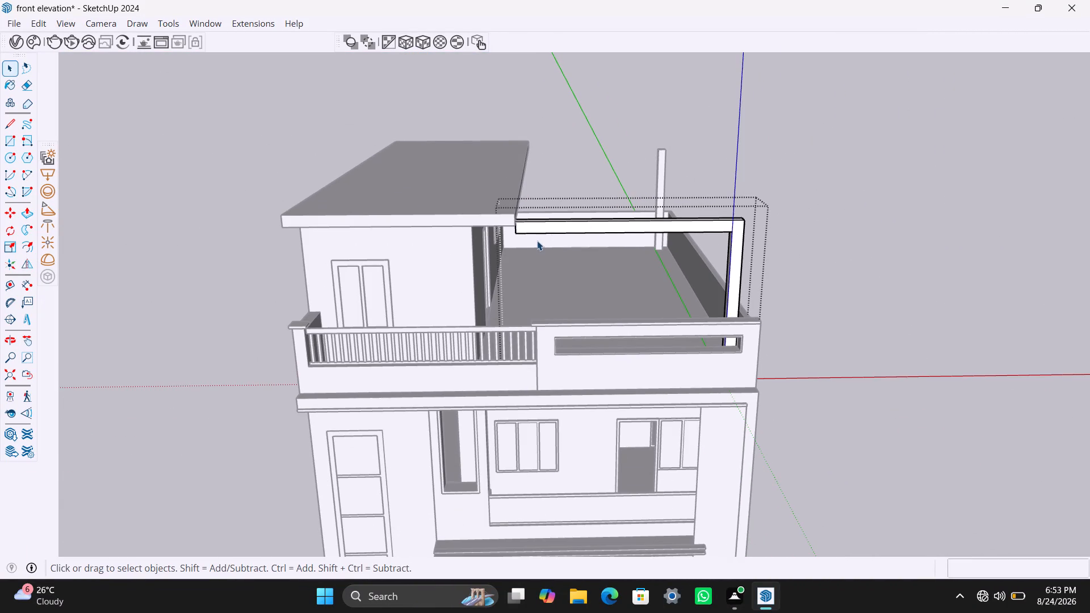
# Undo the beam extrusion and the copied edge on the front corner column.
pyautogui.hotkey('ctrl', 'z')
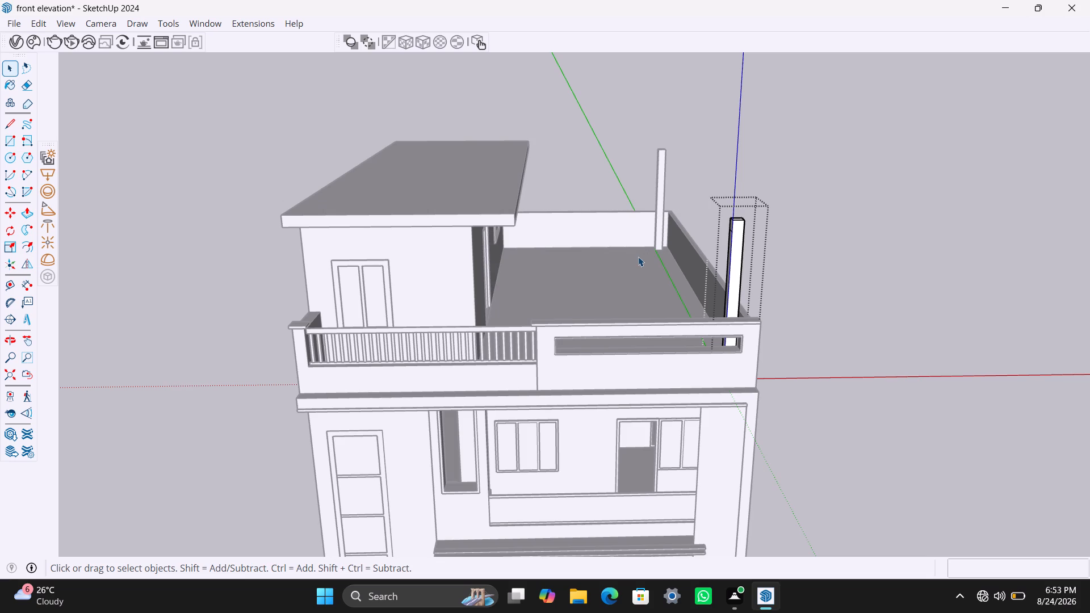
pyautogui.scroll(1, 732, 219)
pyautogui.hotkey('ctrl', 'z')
# Raise the front corner column's top face about 6 1/2", level with the upper edge of the rooftop room's roof slab.
pyautogui.moveTo(737, 222); pyautogui.dragTo(733, 269, button='middle')
pyautogui.click(816, 230)
pyautogui.click(740, 252)
pyautogui.tripleClick(740, 254)
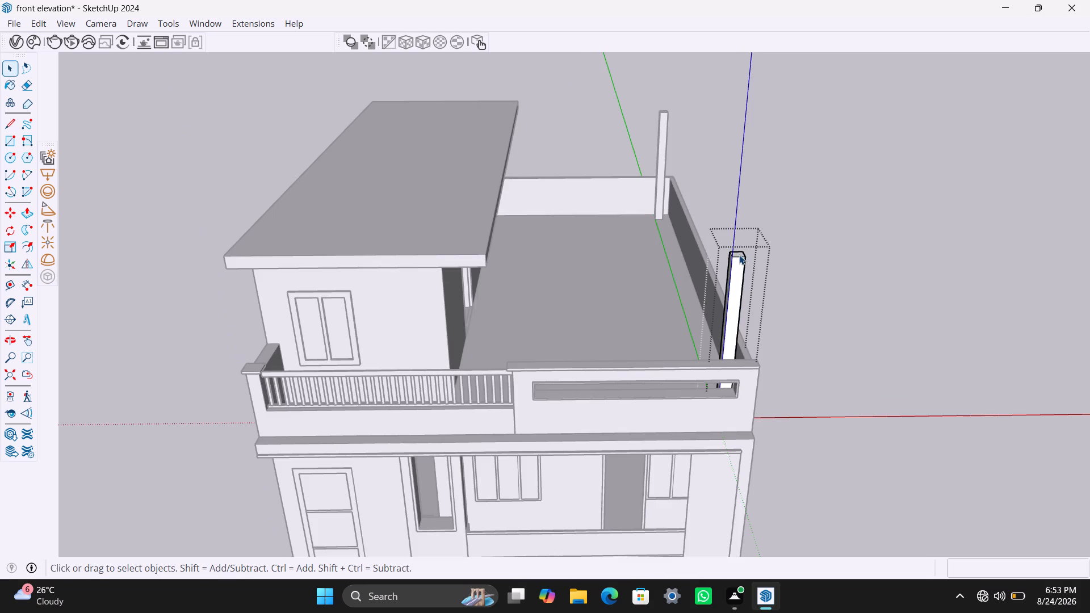
pyautogui.scroll(7, 739, 254)
pyautogui.click(738, 255)
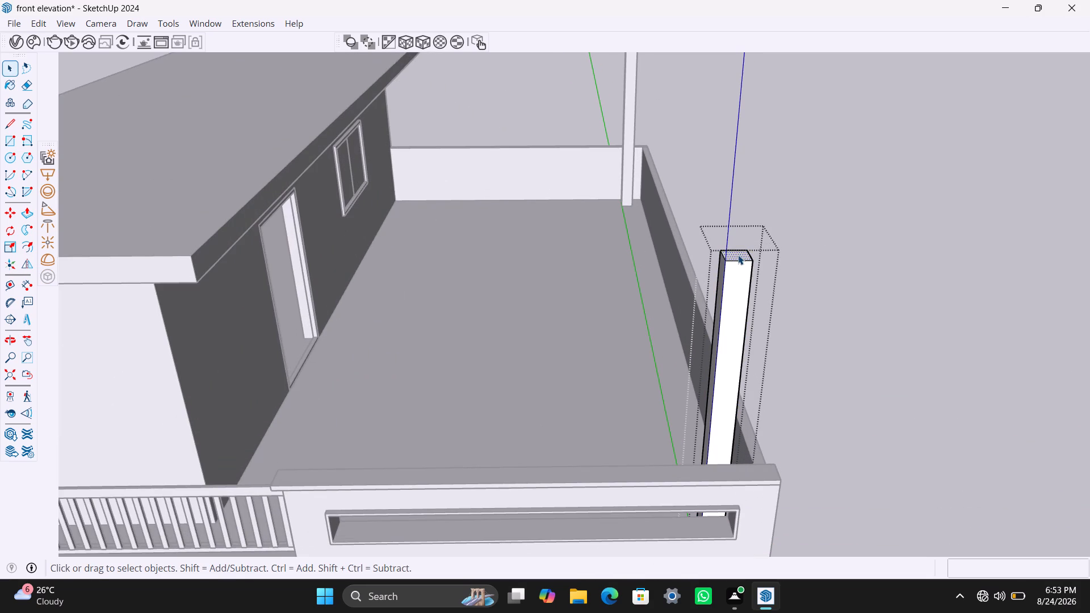
pyautogui.press('p')
pyautogui.click(737, 255)
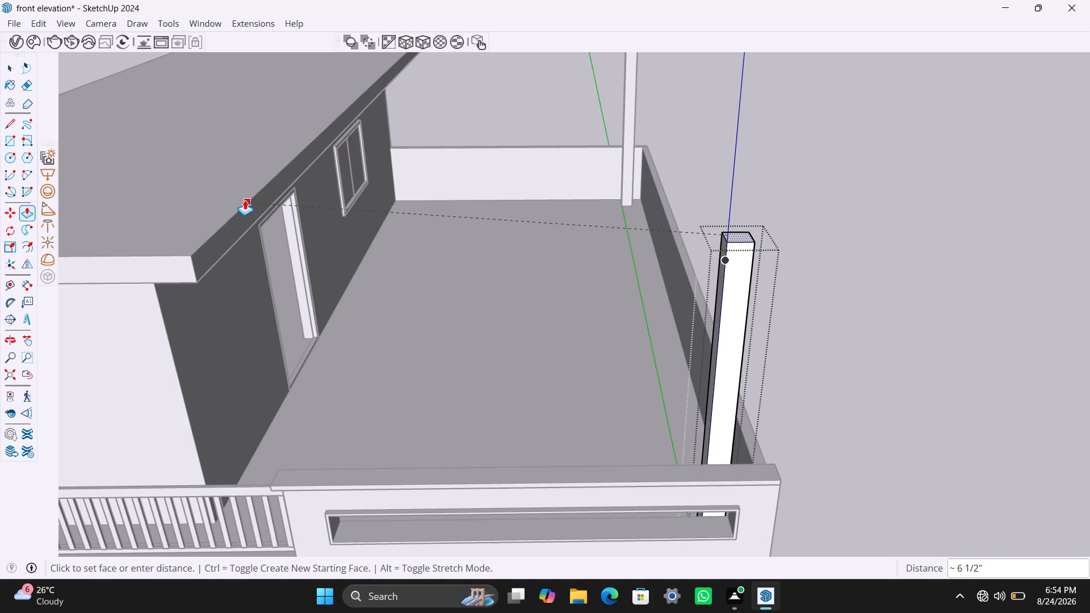
pyautogui.click(245, 200)
pyautogui.press('b')
pyautogui.scroll(-6, 592, 169)
pyautogui.scroll(-1, 521, 200)
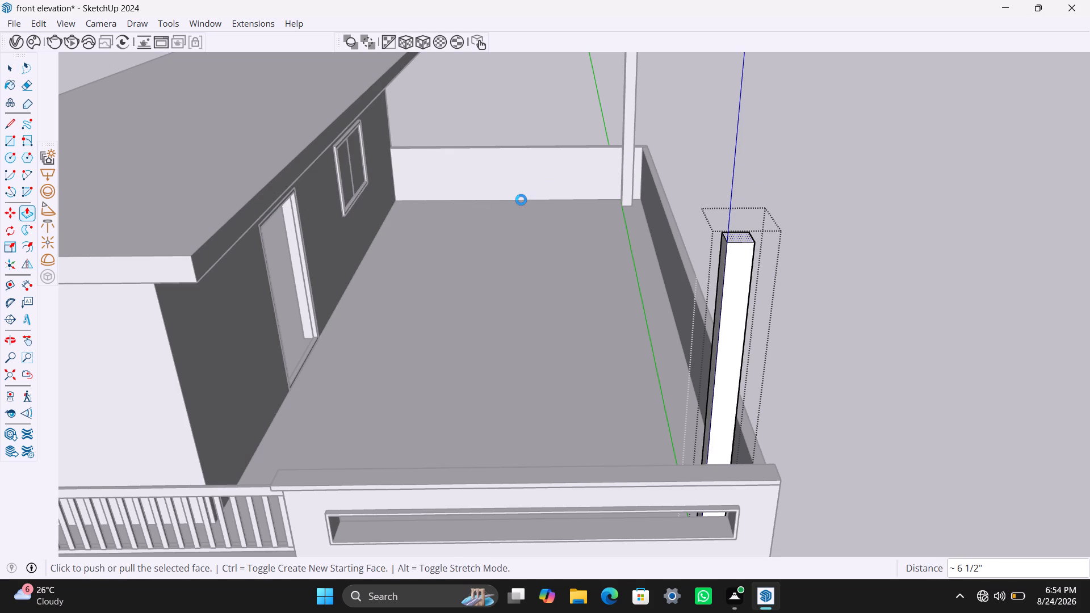
pyautogui.press('space')
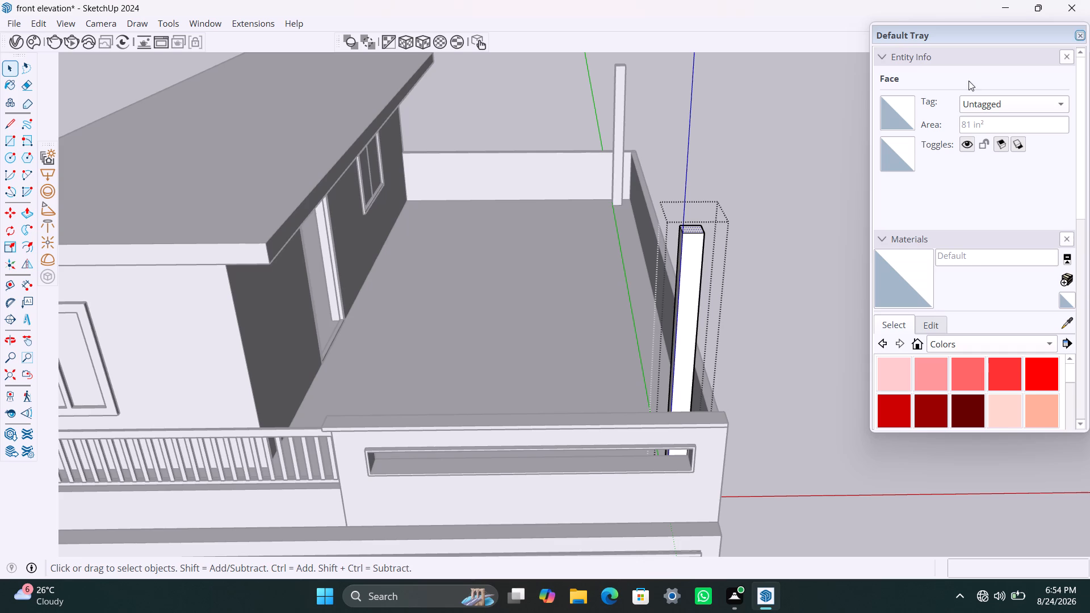
# Close the Default Tray and exit the front corner column's group.
pyautogui.click(1081, 39)
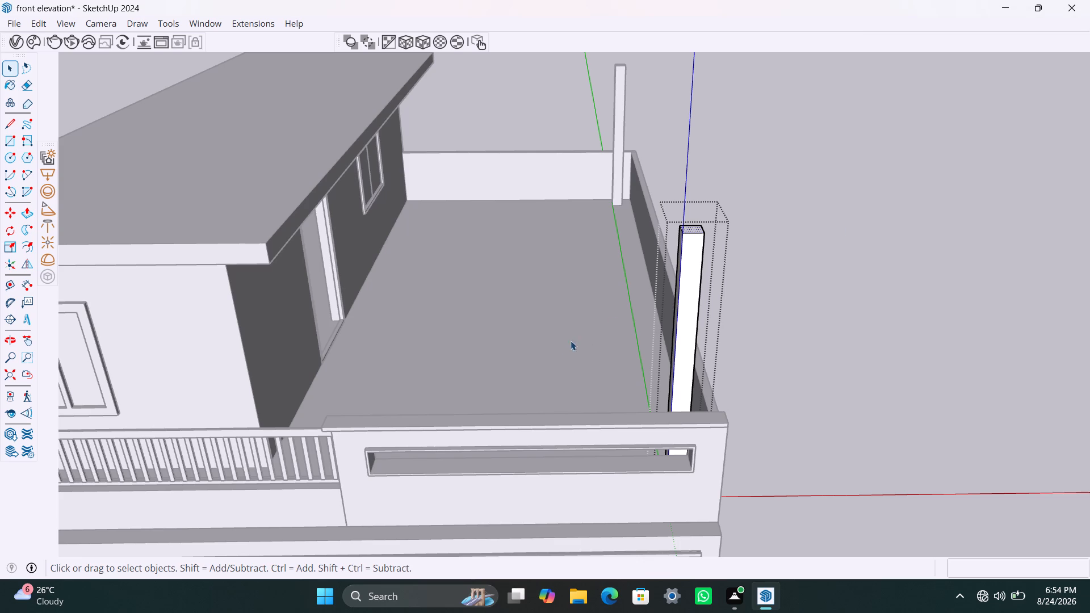
pyautogui.click(777, 209)
# Open the rear corner column's group and raise its top face level with the upper edge of the rooftop room's roof slab.
pyautogui.scroll(-3, 687, 196)
pyautogui.moveTo(744, 203); pyautogui.dragTo(642, 225, button='middle')
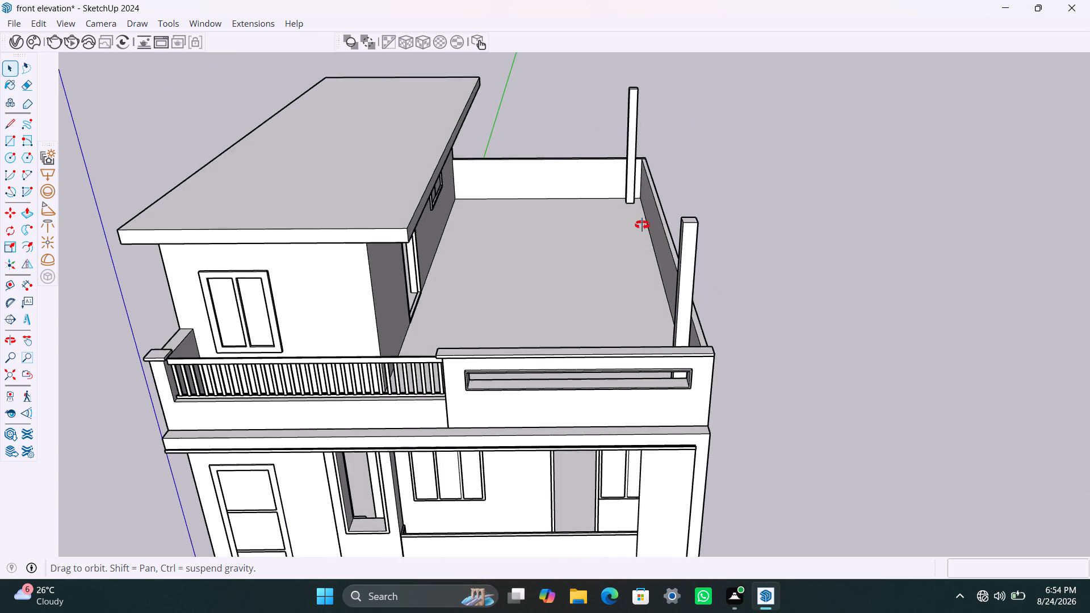
pyautogui.moveTo(642, 225); pyautogui.dragTo(244, 108, button='middle')
pyautogui.scroll(-2, 948, 200)
pyautogui.moveTo(938, 205); pyautogui.dragTo(861, 267, button='middle')
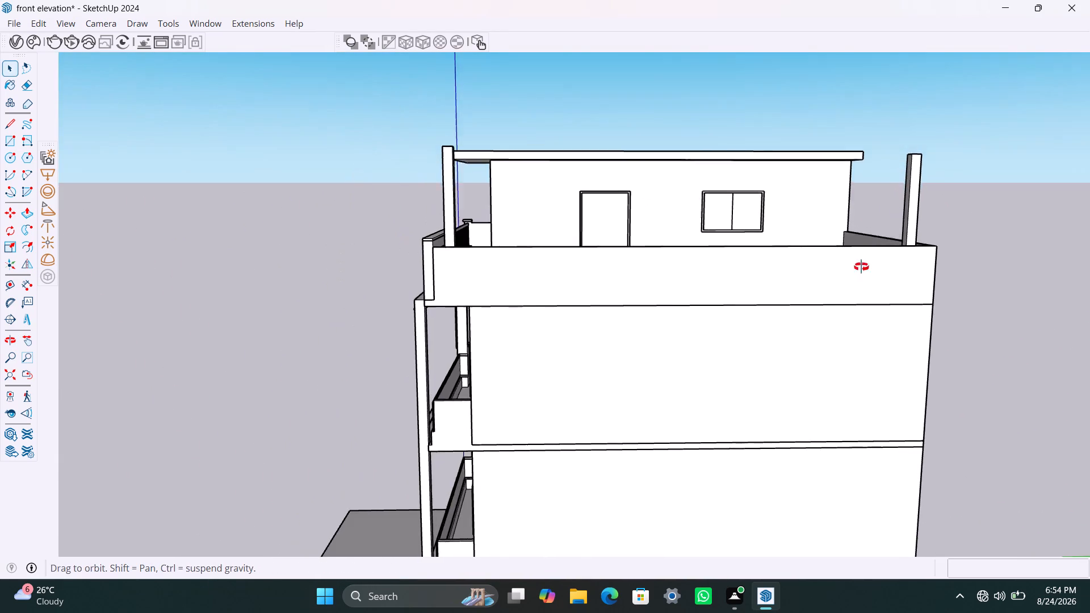
pyautogui.moveTo(861, 267); pyautogui.dragTo(728, 389, button='middle')
pyautogui.scroll(3, 758, 421)
pyautogui.tripleClick(778, 409)
pyautogui.doubleClick(779, 412)
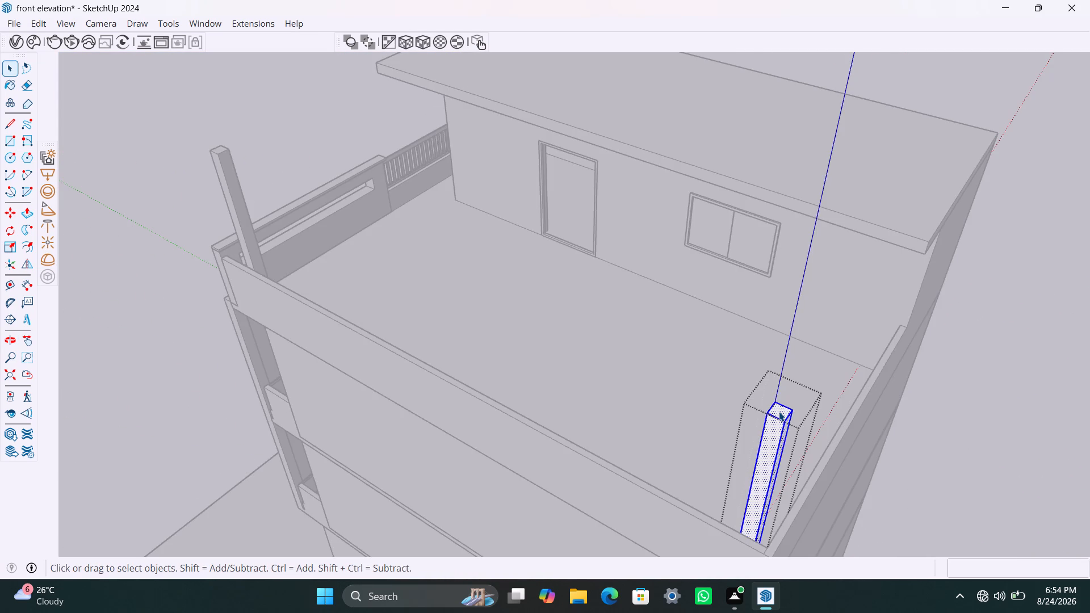
pyautogui.click(780, 413)
pyautogui.click(781, 412)
pyautogui.click(778, 412)
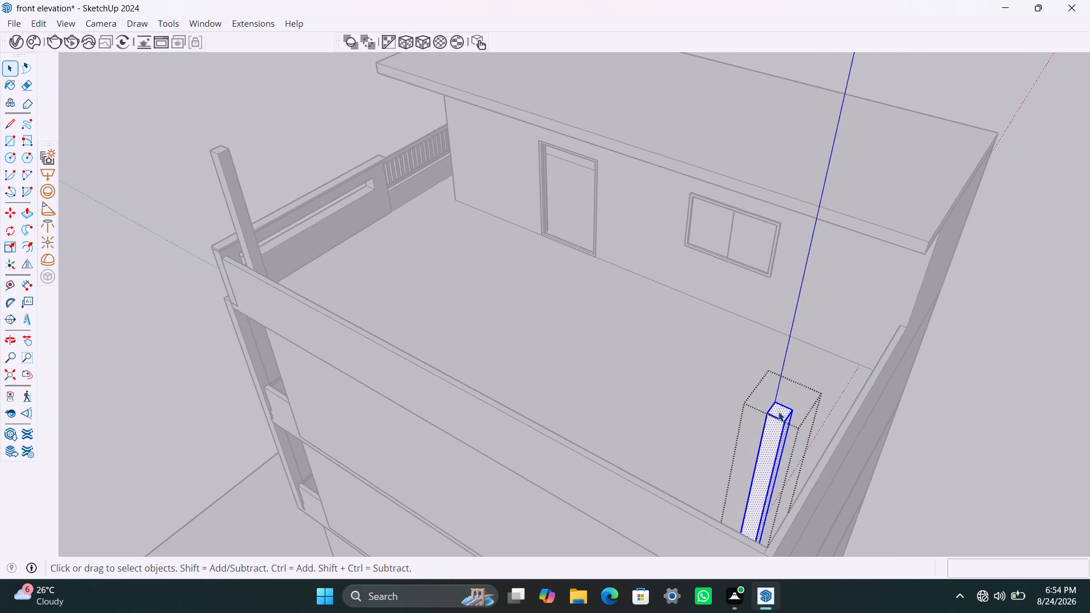
pyautogui.click(775, 429)
pyautogui.click(782, 414)
pyautogui.press('p')
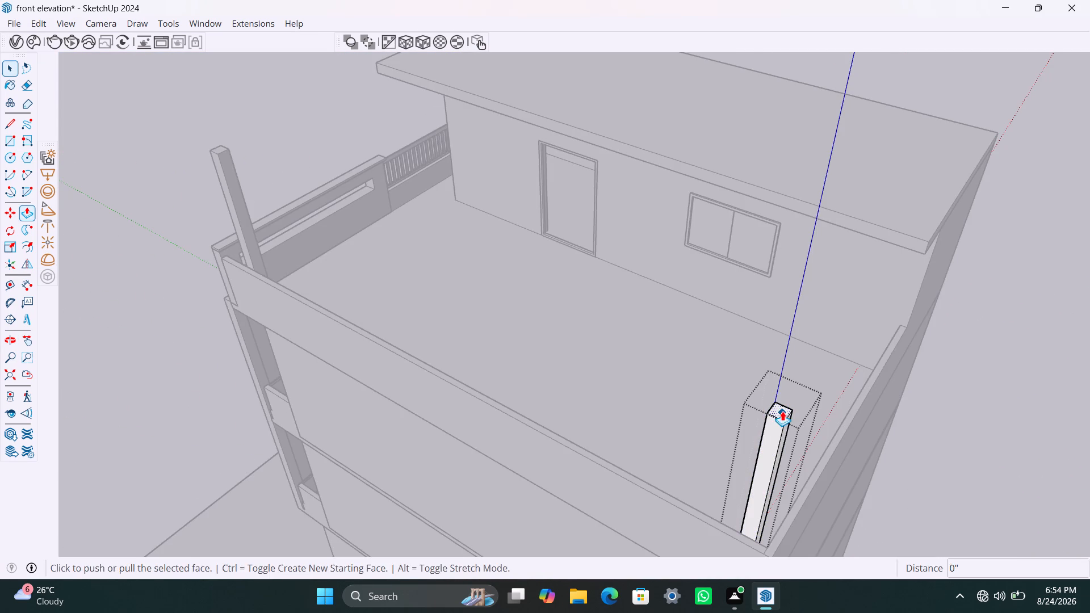
pyautogui.click(782, 411)
pyautogui.click(902, 225)
pyautogui.press('space')
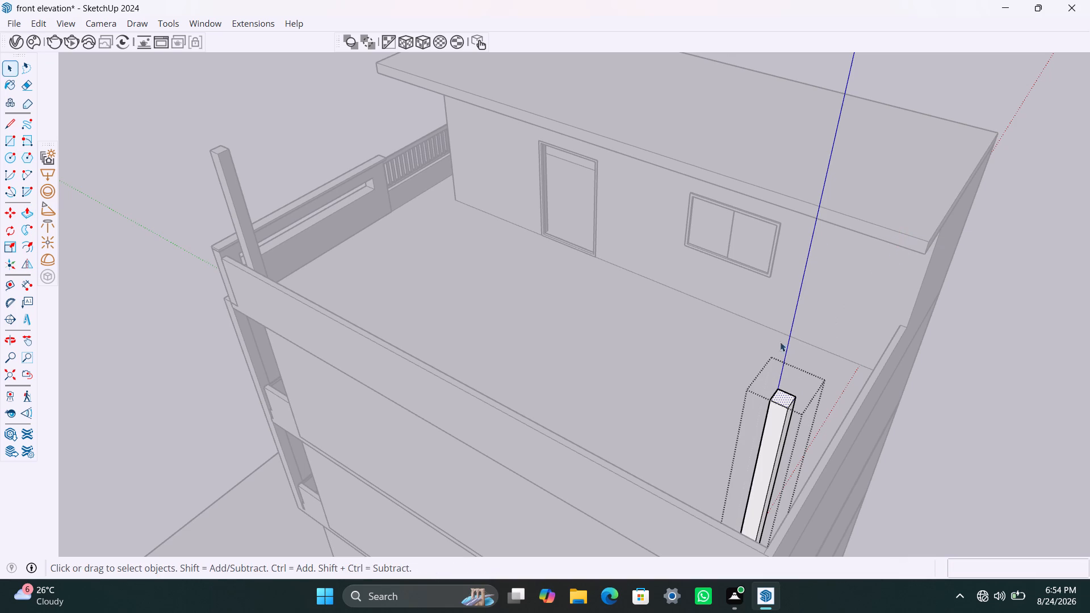
pyautogui.scroll(-5, 808, 289)
pyautogui.scroll(-7, 754, 278)
pyautogui.click(924, 328)
# Open the front corner column's group and copy the top edge of the face toward the rooftop room 9" downward.
pyautogui.moveTo(603, 289); pyautogui.dragTo(1089, 326, button='middle')
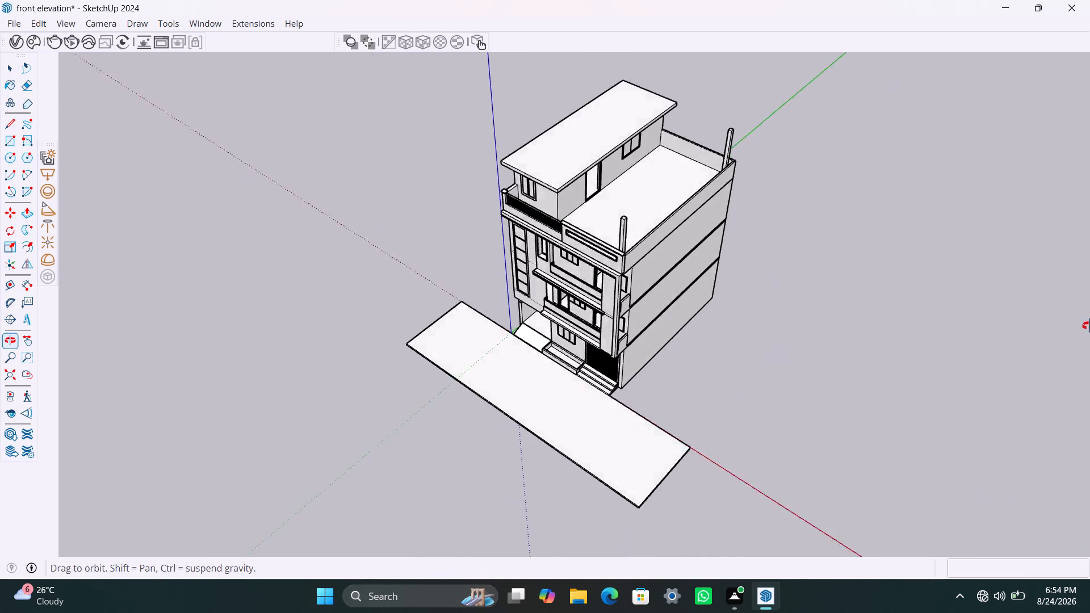
pyautogui.moveTo(1089, 326); pyautogui.dragTo(1089, 313, button='middle')
pyautogui.moveTo(661, 308); pyautogui.dragTo(1089, 258, button='middle')
pyautogui.scroll(4, 635, 196)
pyautogui.moveTo(582, 184); pyautogui.dragTo(738, 229, button='middle')
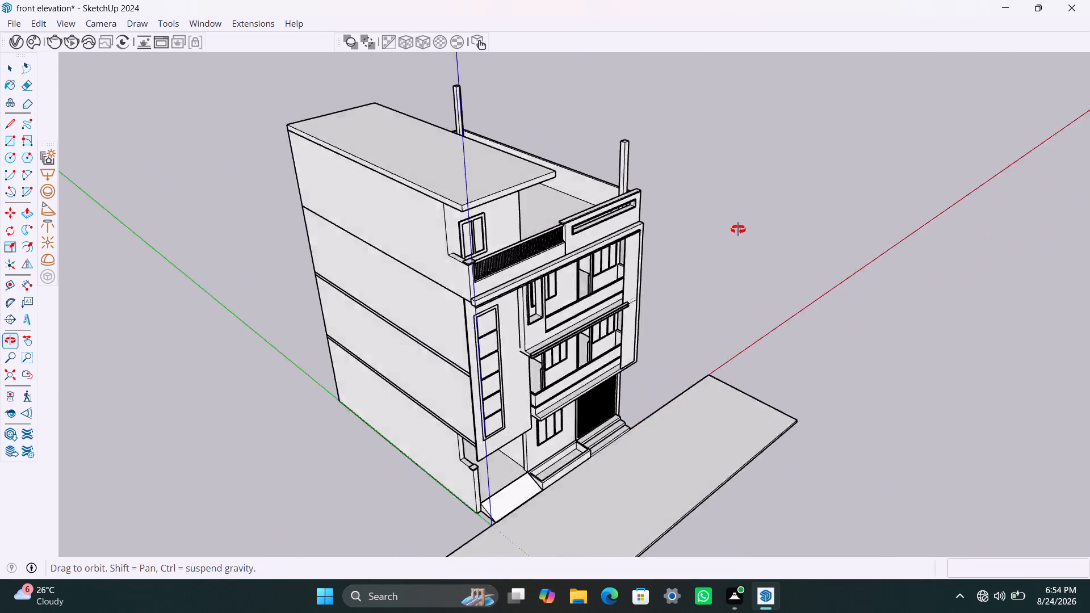
pyautogui.moveTo(738, 229); pyautogui.dragTo(739, 229, button='middle')
pyautogui.scroll(7, 618, 153)
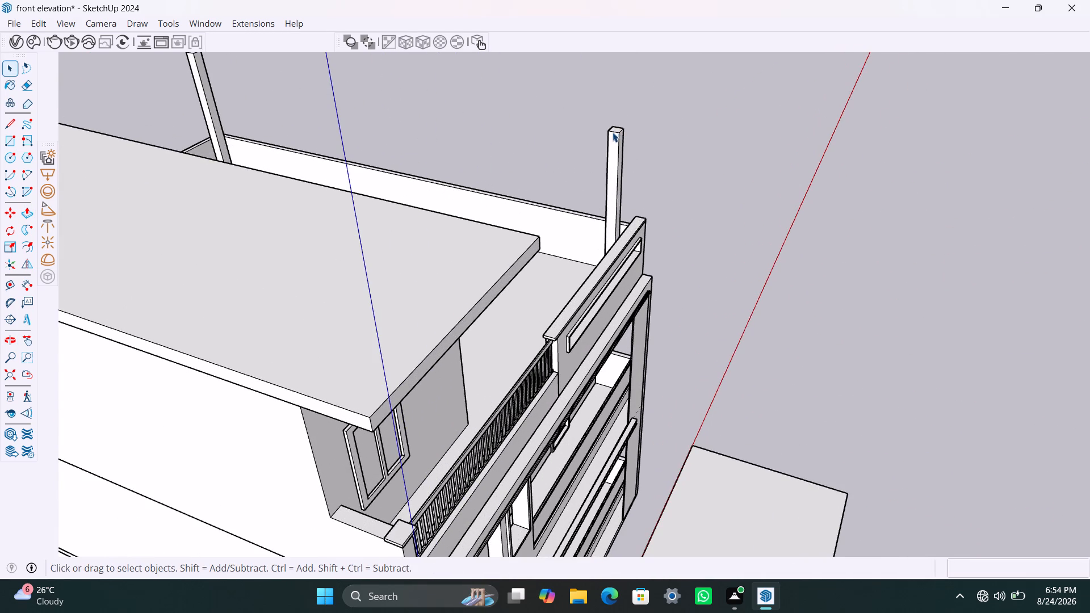
pyautogui.click(613, 132)
pyautogui.tripleClick(612, 133)
pyautogui.doubleClick(614, 133)
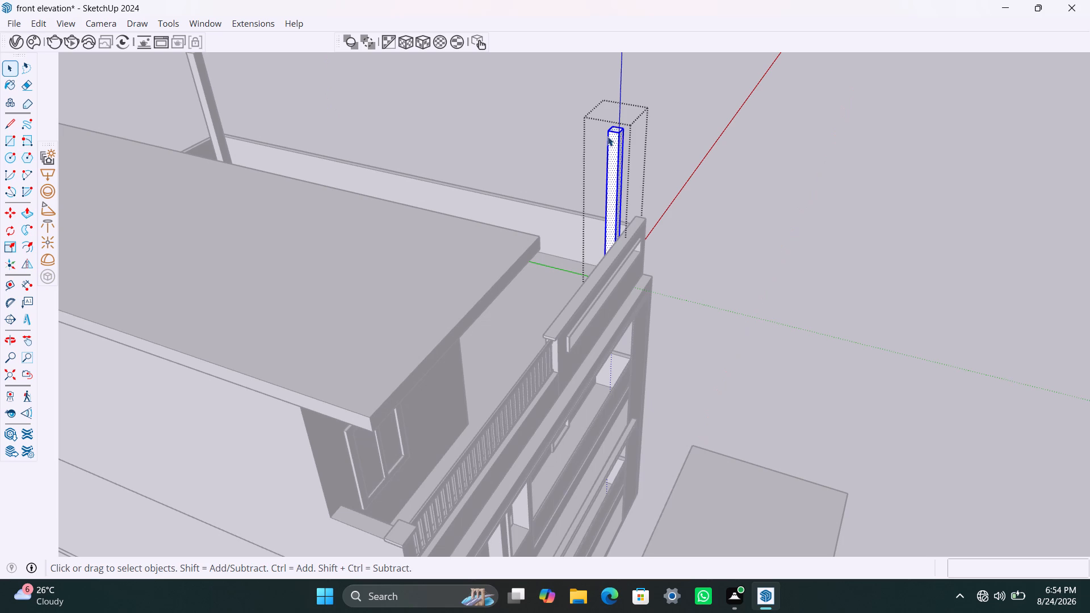
pyautogui.click(611, 132)
pyautogui.press('m')
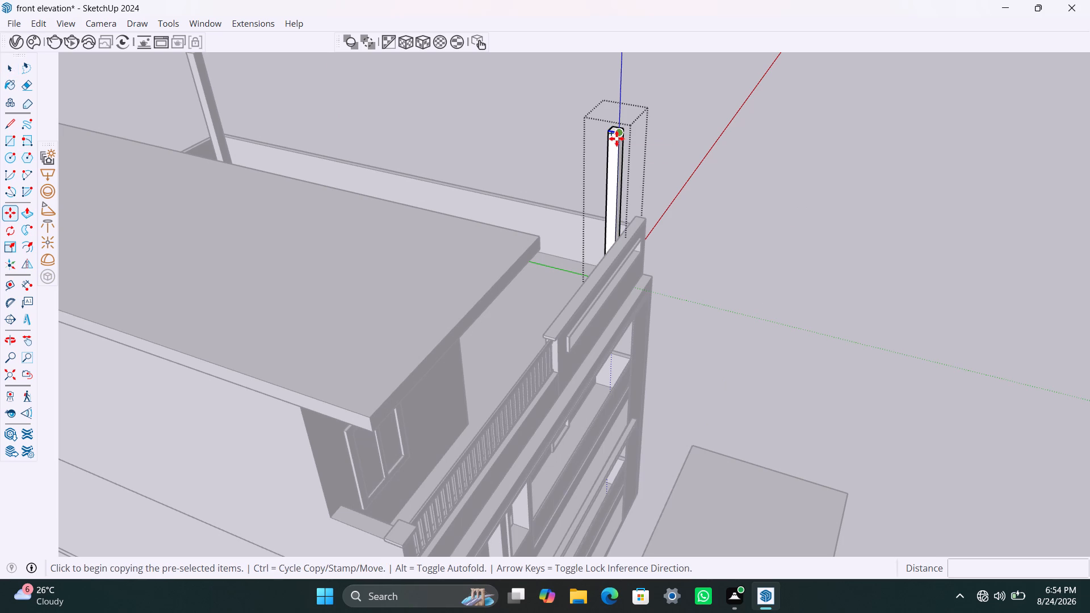
pyautogui.click(619, 133)
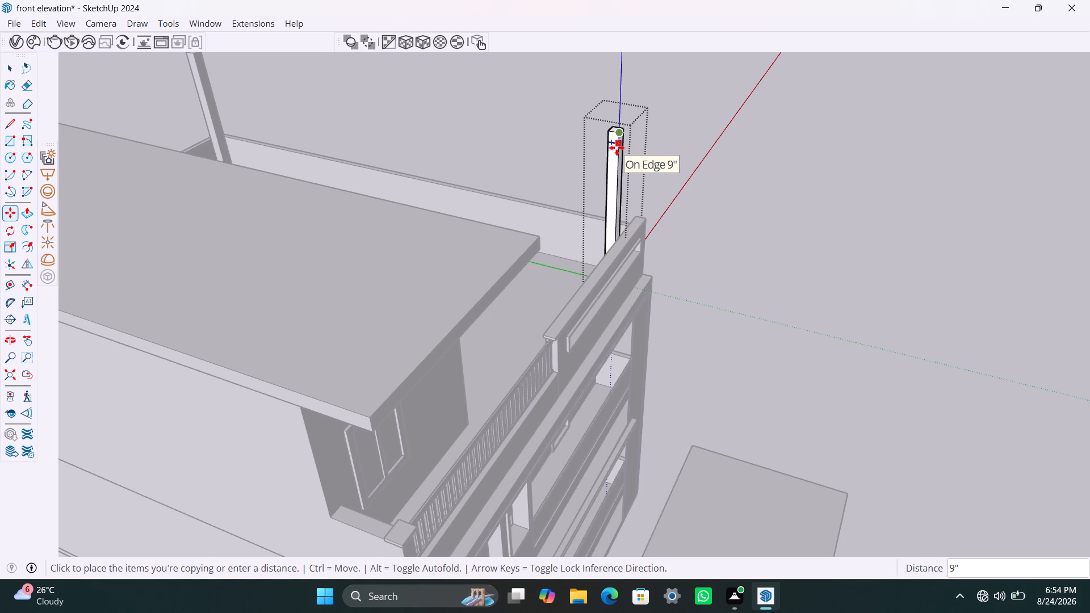
pyautogui.write('9"')
pyautogui.press('Return')
pyautogui.press('space')
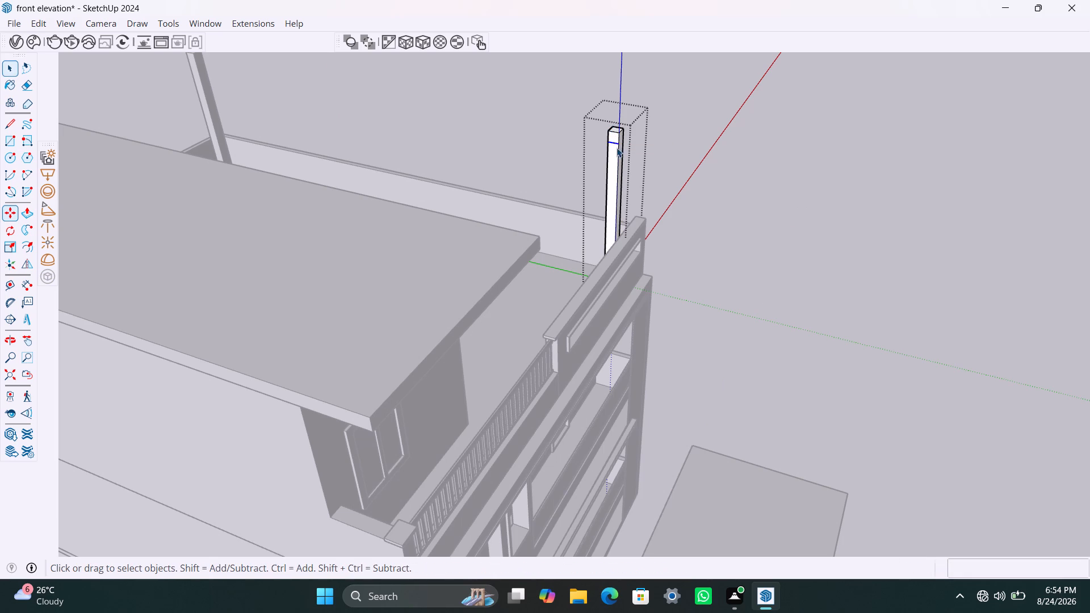
# Extrude the front column's upper 9" face 13' 10 1/2" as a beam to the roof slab's edge and exit the group.
pyautogui.click(612, 137)
pyautogui.press('p')
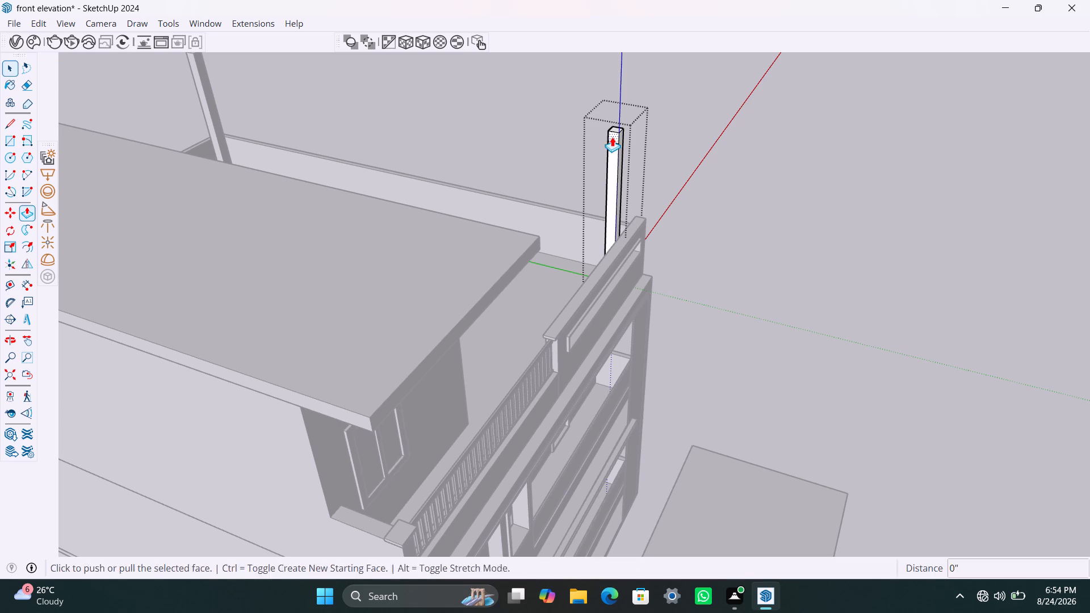
pyautogui.click(612, 137)
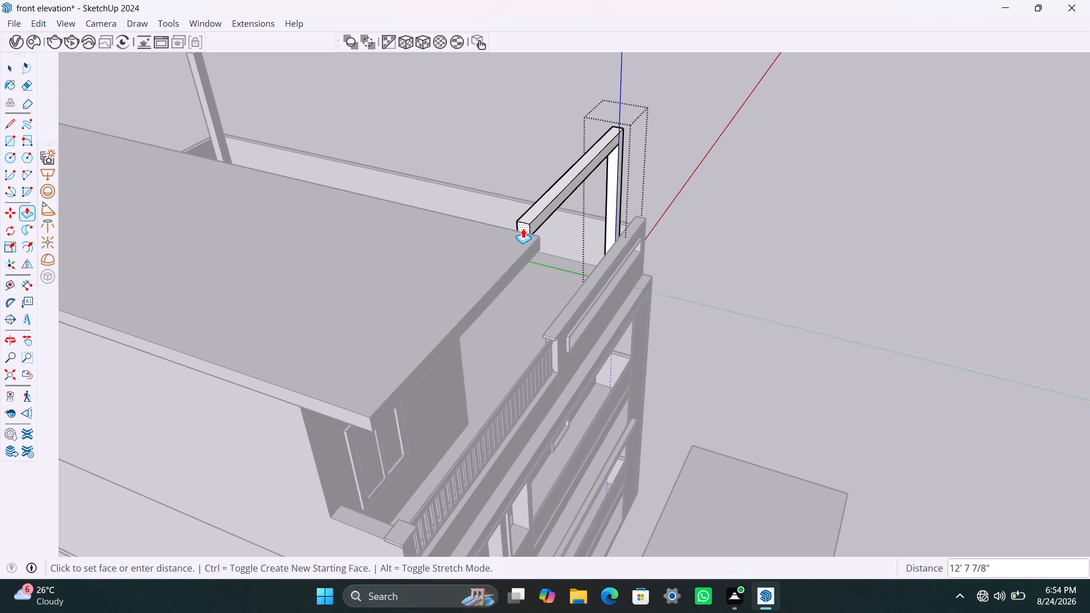
pyautogui.scroll(-1, 526, 222)
pyautogui.moveTo(526, 224); pyautogui.dragTo(387, 261, button='middle')
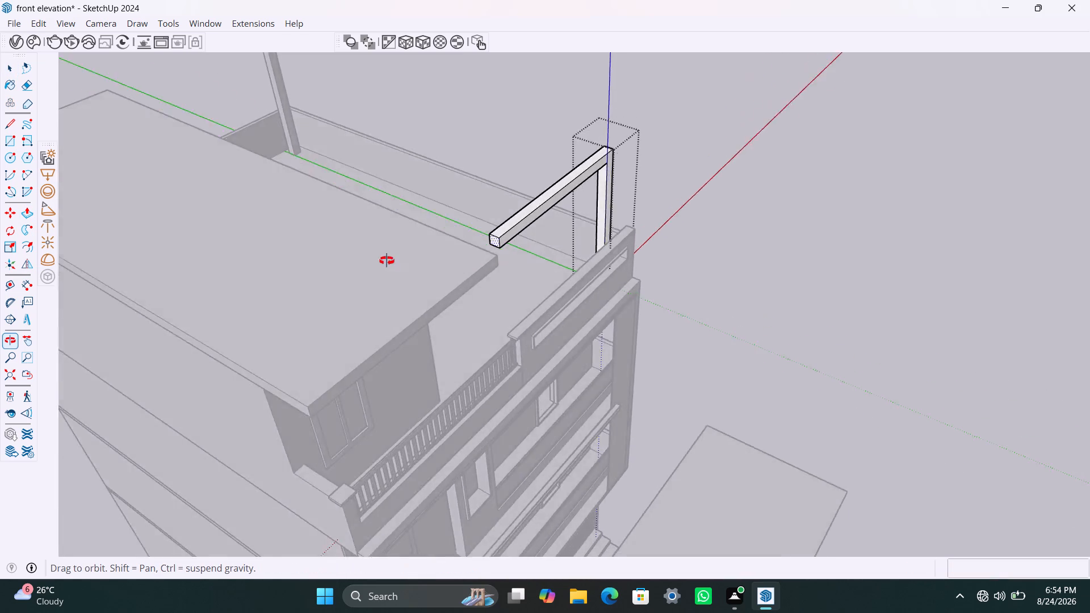
pyautogui.moveTo(387, 261); pyautogui.dragTo(94, 253, button='middle')
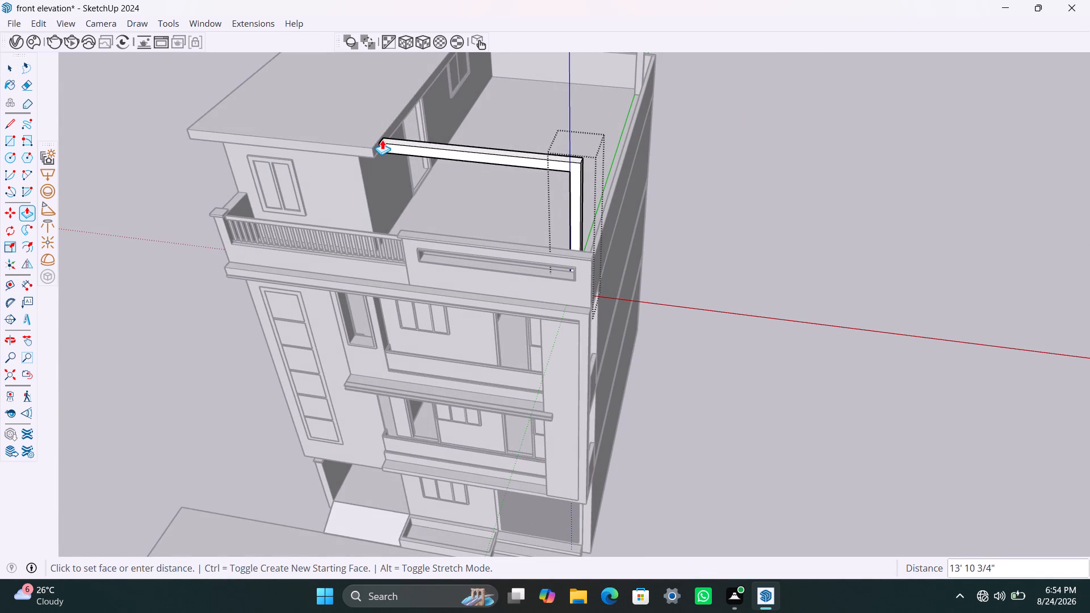
pyautogui.click(372, 150)
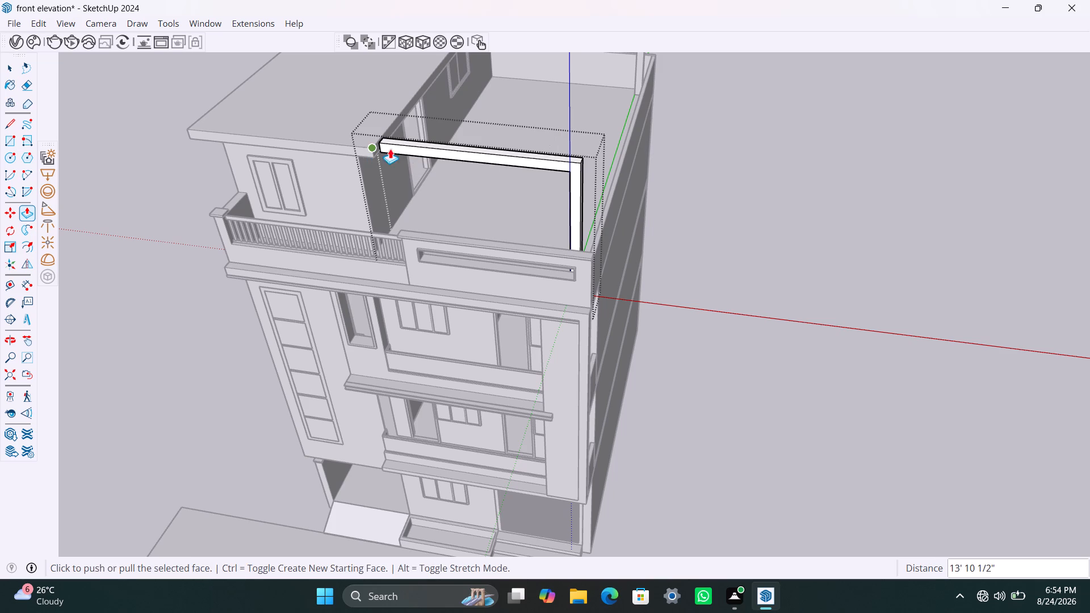
pyautogui.press('space')
pyautogui.click(790, 197)
# Open the rear corner column's group and copy the top edge of the face toward the rooftop room 9" downward.
pyautogui.scroll(-5, 554, 150)
pyautogui.moveTo(655, 131); pyautogui.dragTo(269, 214, button='middle')
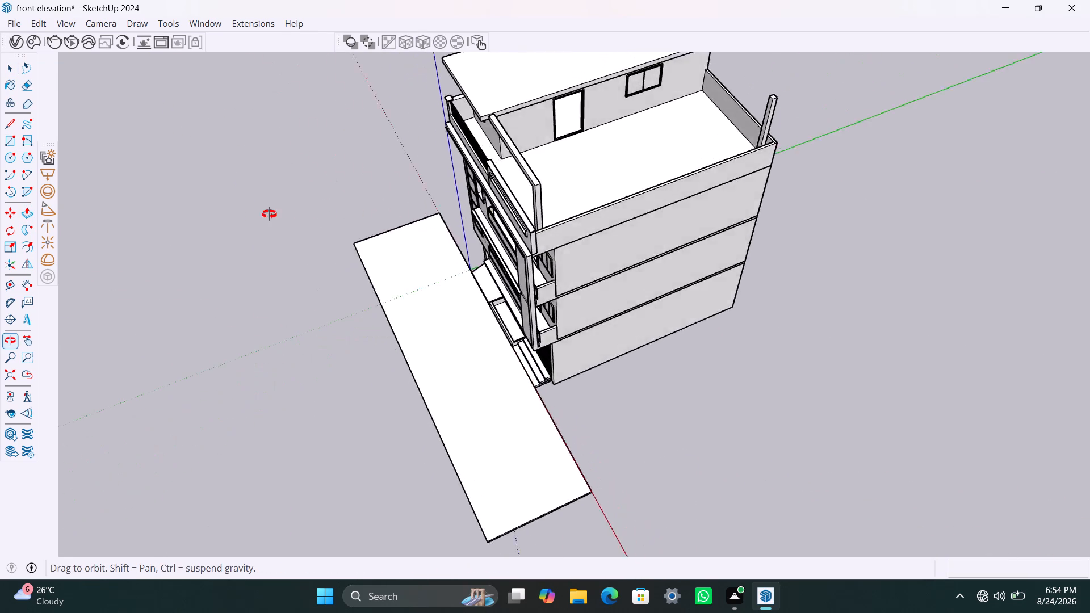
pyautogui.moveTo(269, 214); pyautogui.dragTo(282, 214, button='middle')
pyautogui.moveTo(775, 225); pyautogui.dragTo(213, 162, button='middle')
pyautogui.scroll(-3, 475, 314)
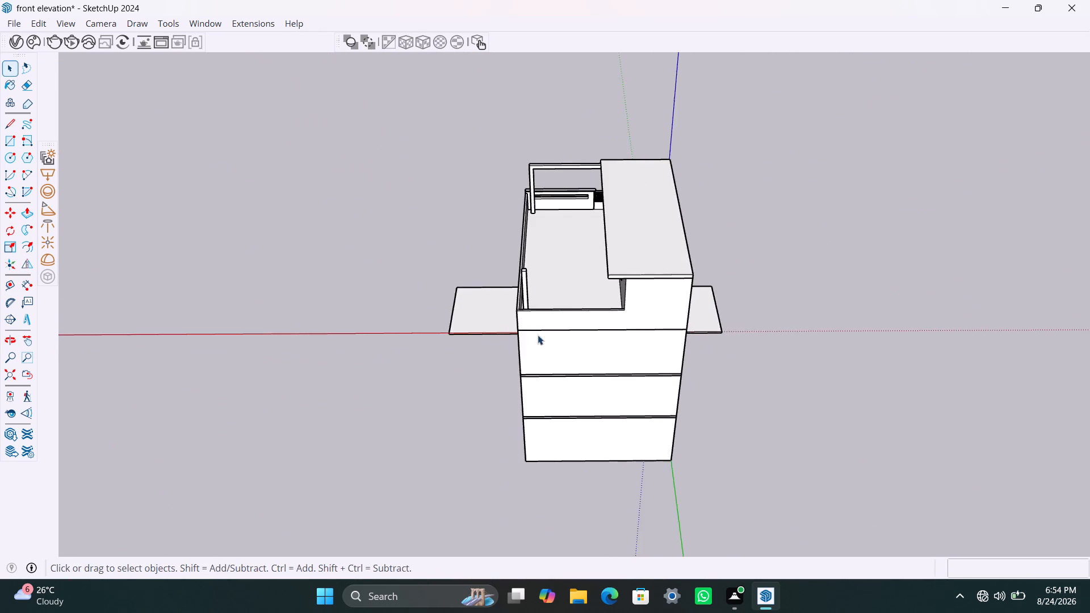
pyautogui.moveTo(538, 336); pyautogui.dragTo(431, 322, button='middle')
pyautogui.scroll(9, 464, 263)
pyautogui.moveTo(496, 252); pyautogui.dragTo(437, 246, button='middle')
pyautogui.scroll(3, 444, 216)
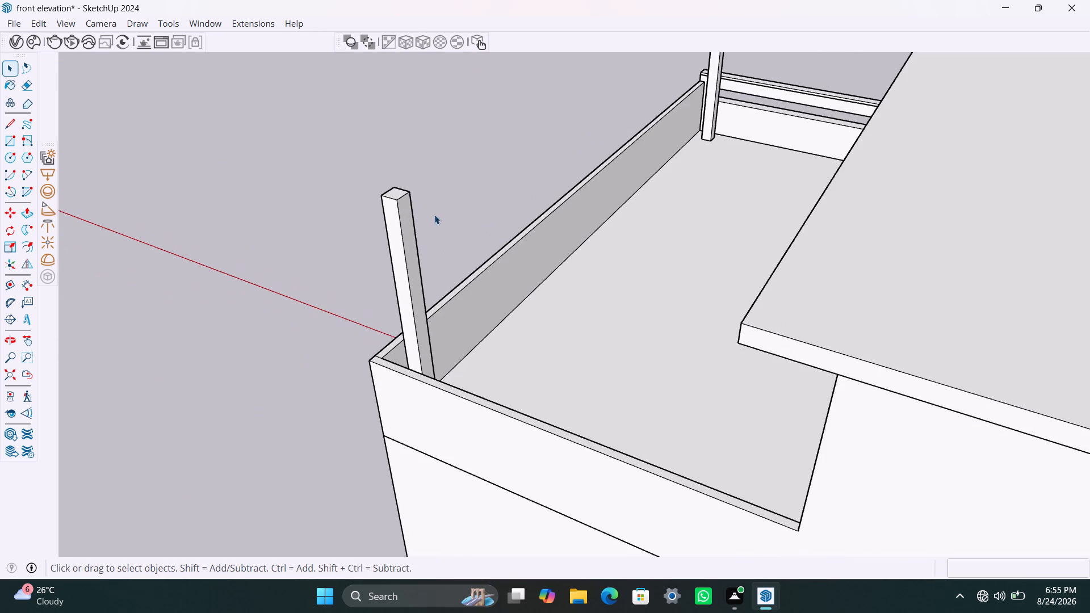
pyautogui.click(402, 197)
pyautogui.tripleClick(400, 202)
pyautogui.click(405, 199)
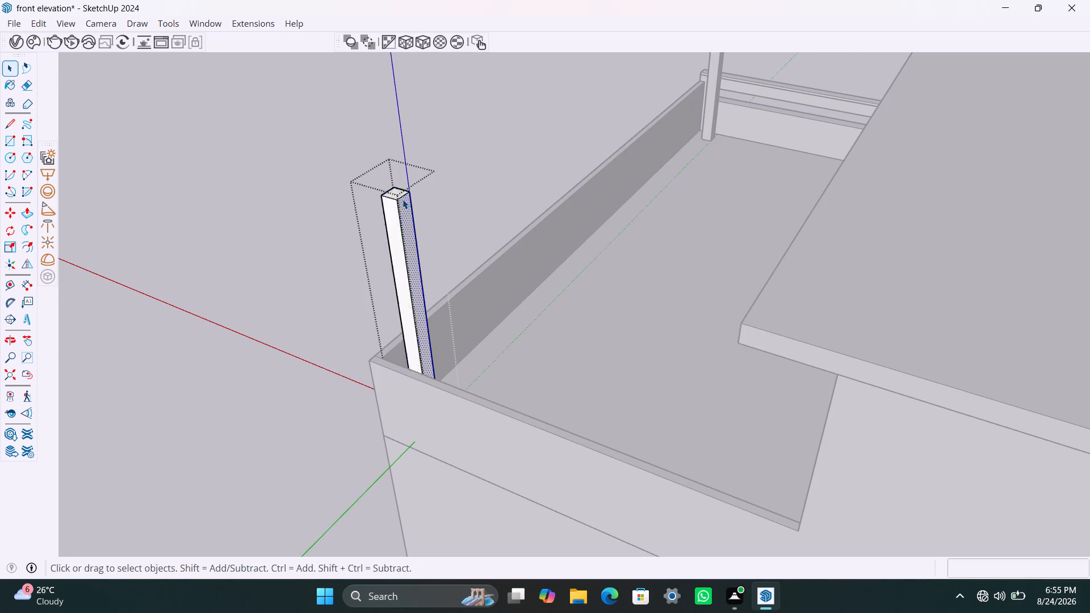
pyautogui.click(403, 198)
pyautogui.press('m')
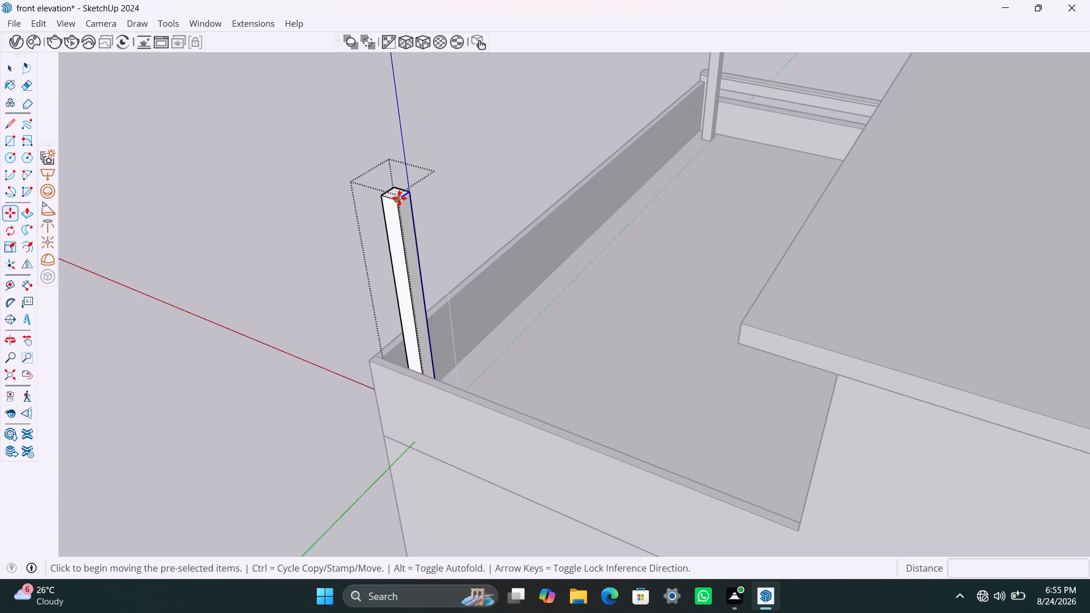
pyautogui.click(399, 202)
pyautogui.write('9"')
pyautogui.press('Return')
pyautogui.press('space')
# Extrude the rear column's upper 9" face as a beam to the roof slab's edge and inspect the junction.
pyautogui.click(403, 208)
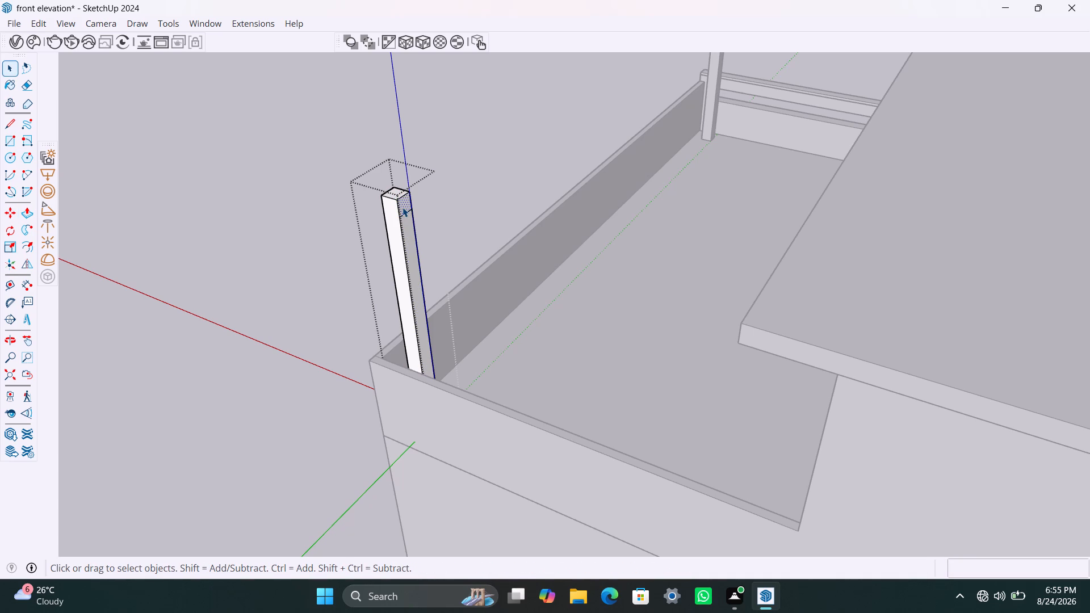
pyautogui.press('p')
pyautogui.click(403, 207)
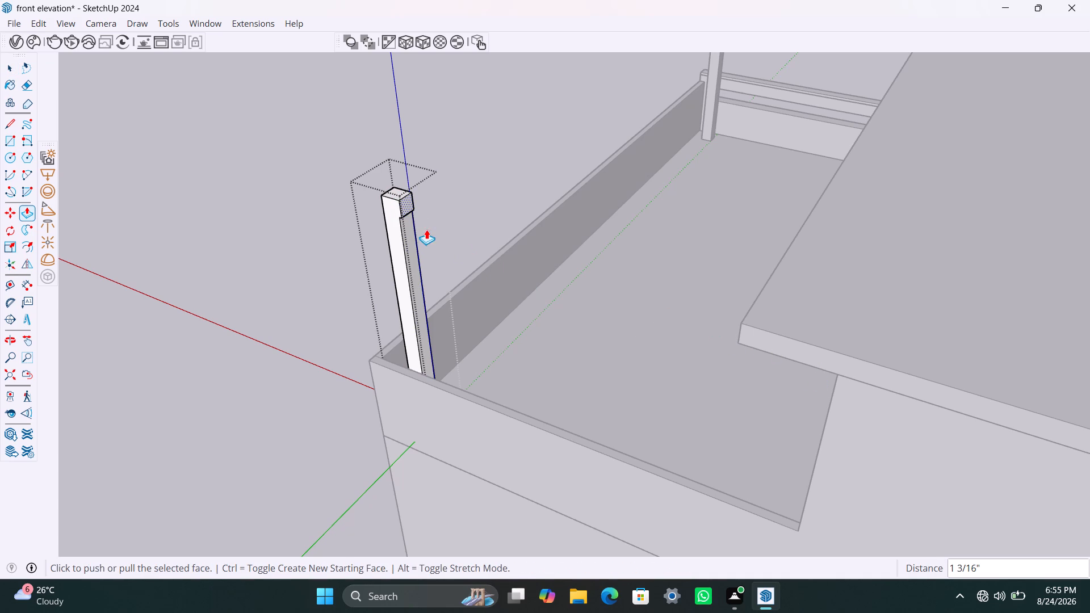
pyautogui.click(410, 203)
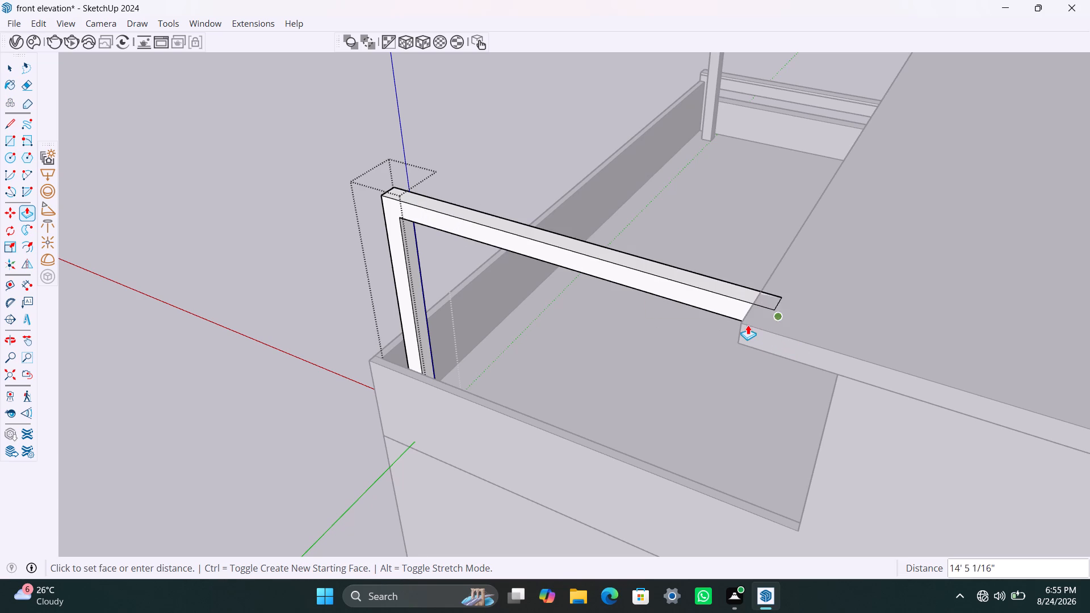
pyautogui.click(741, 320)
pyautogui.press('space')
pyautogui.scroll(-6, 655, 329)
pyautogui.moveTo(659, 340); pyautogui.dragTo(800, 322, button='middle')
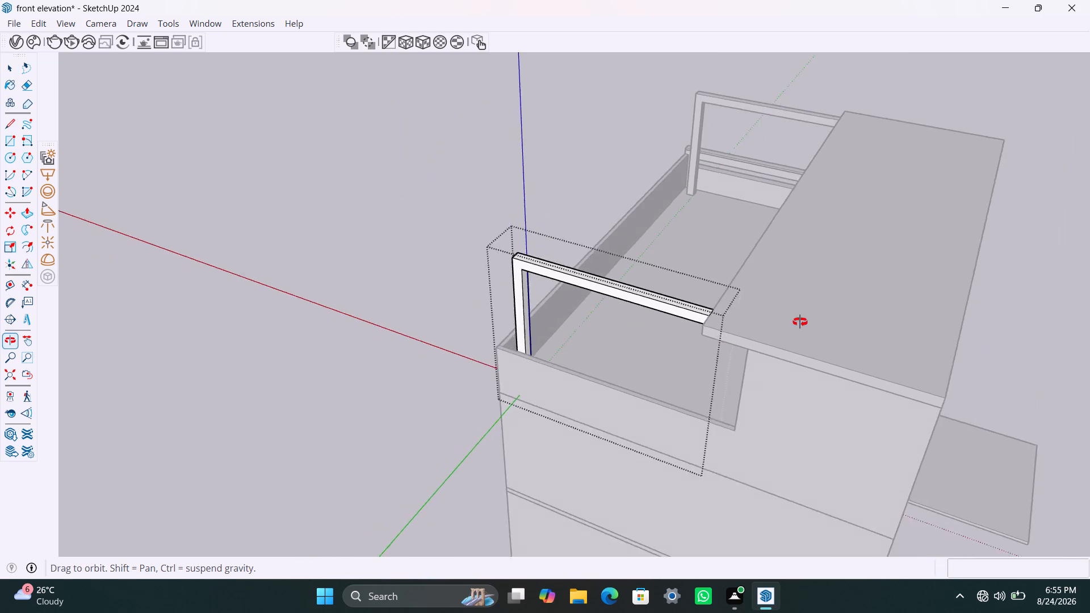
pyautogui.moveTo(800, 322); pyautogui.dragTo(902, 306, button='middle')
pyautogui.scroll(11, 931, 173)
pyautogui.moveTo(901, 166); pyautogui.dragTo(903, 168, button='middle')
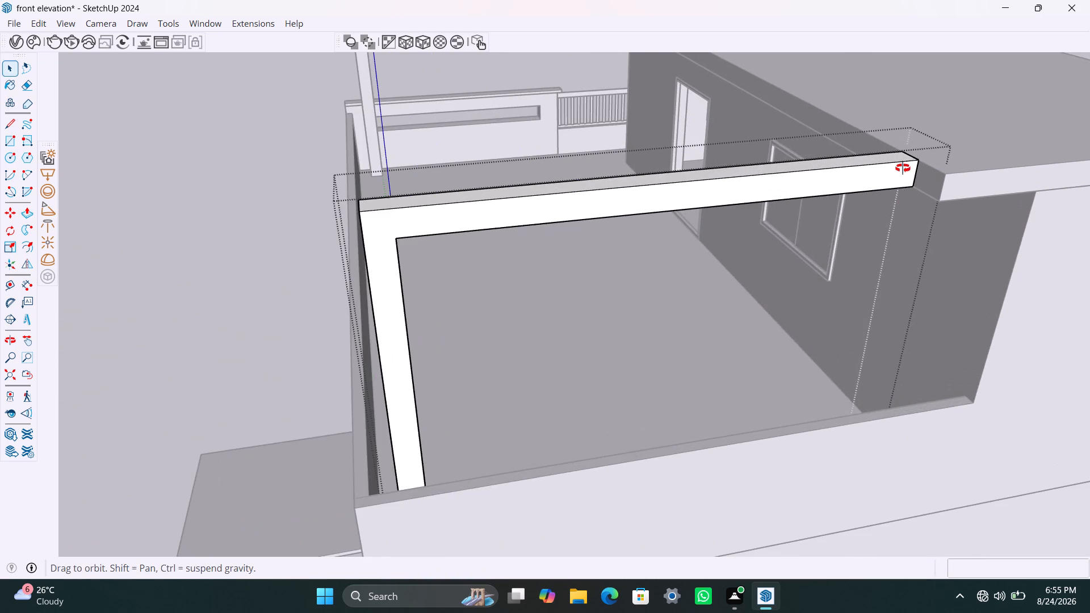
pyautogui.moveTo(903, 168); pyautogui.dragTo(1089, 207, button='middle')
# Draw lines from the inner column-beam corner to outline a 9" square at the rear column's top, facing the front column.
pyautogui.scroll(-10, 703, 301)
pyautogui.moveTo(561, 286); pyautogui.dragTo(832, 285, button='middle')
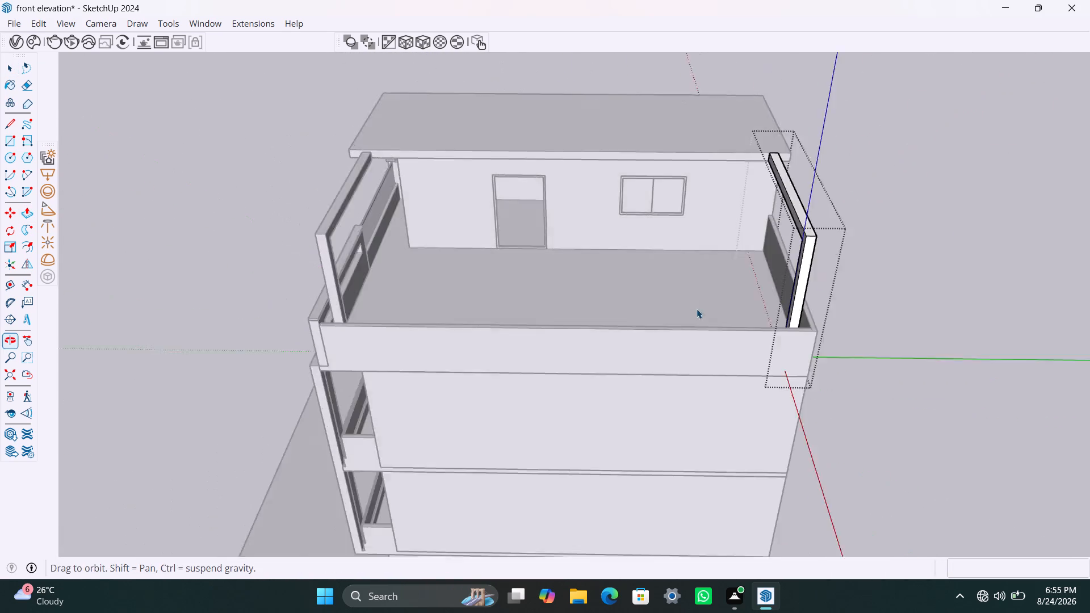
pyautogui.scroll(-3, 559, 297)
pyautogui.moveTo(686, 289); pyautogui.dragTo(912, 293, button='middle')
pyautogui.scroll(5, 771, 184)
pyautogui.moveTo(760, 188); pyautogui.dragTo(828, 194, button='middle')
pyautogui.scroll(6, 754, 157)
pyautogui.click(749, 162)
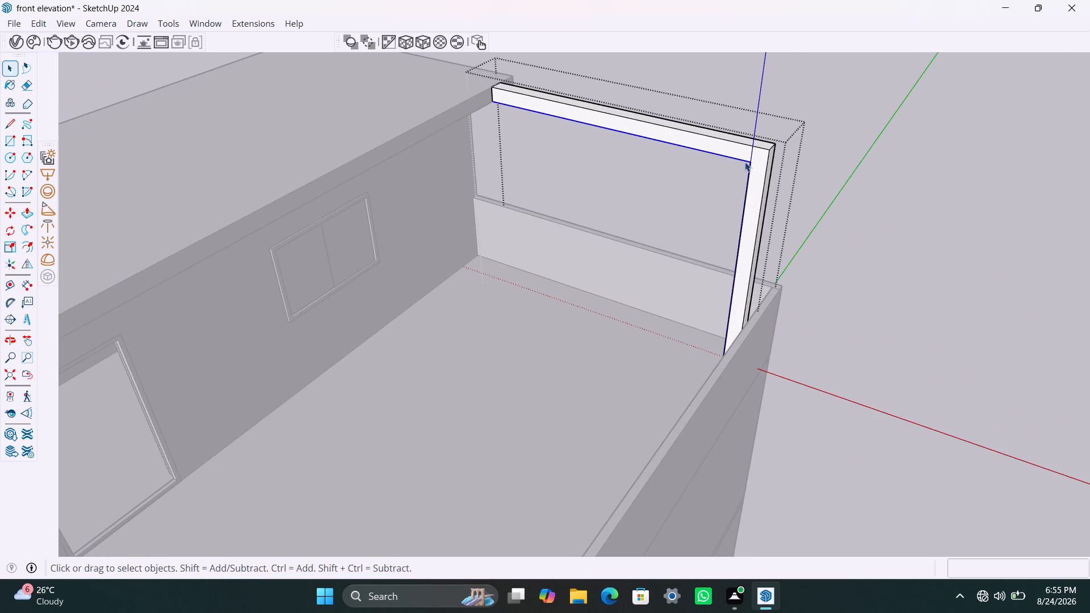
pyautogui.click(751, 156)
pyautogui.press('l')
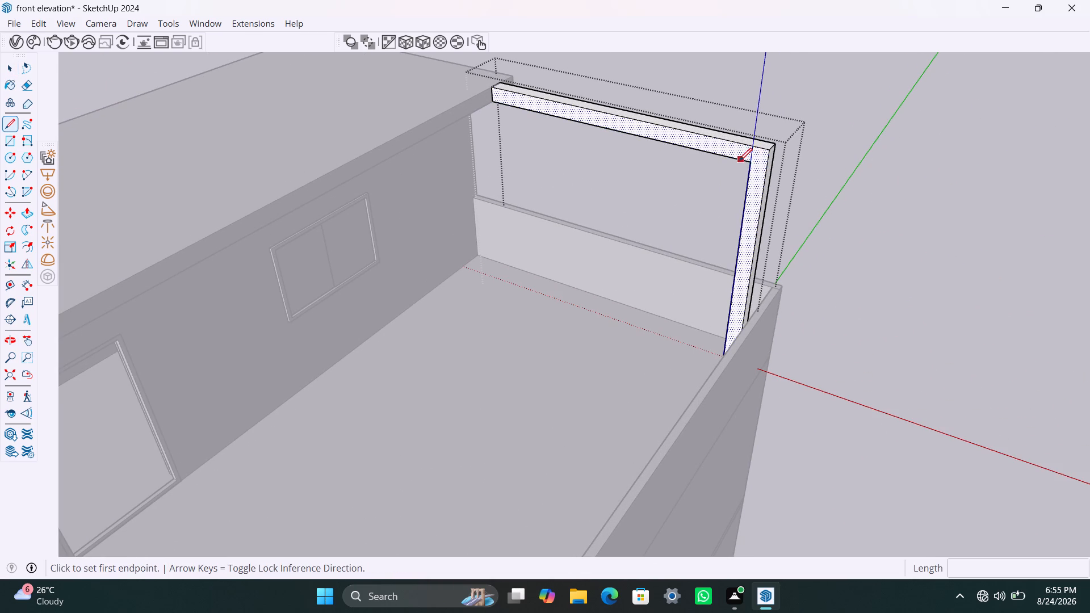
pyautogui.click(750, 163)
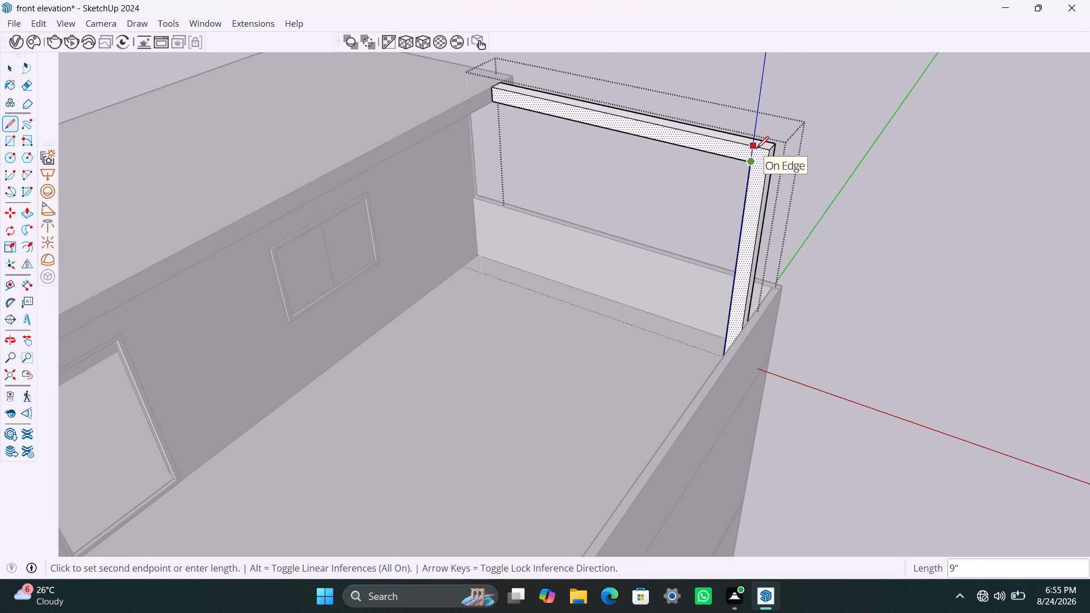
pyautogui.click(756, 149)
pyautogui.click(754, 162)
pyautogui.click(764, 164)
pyautogui.press('space')
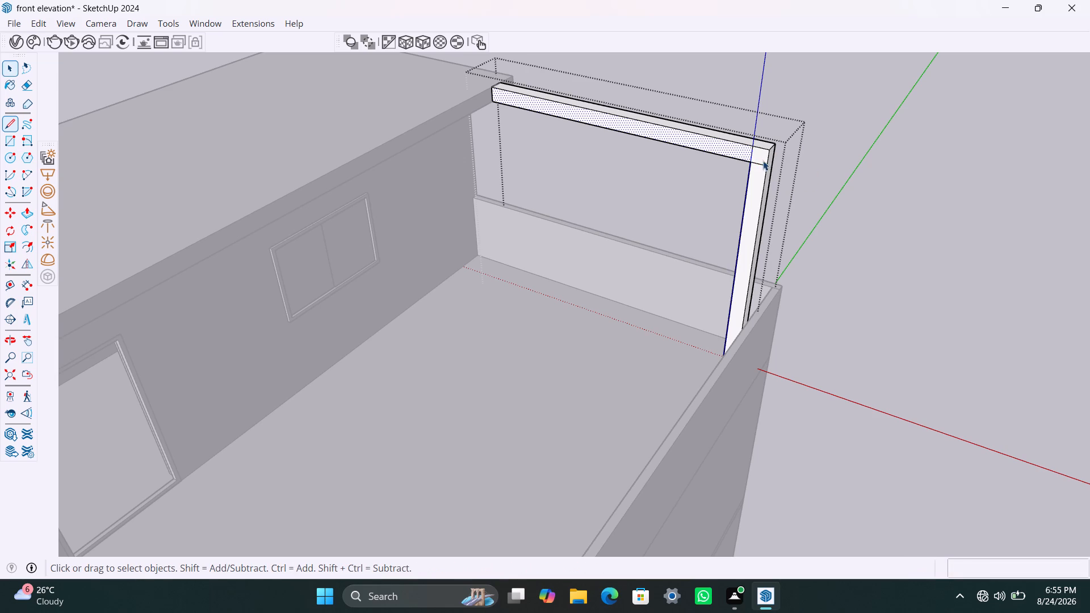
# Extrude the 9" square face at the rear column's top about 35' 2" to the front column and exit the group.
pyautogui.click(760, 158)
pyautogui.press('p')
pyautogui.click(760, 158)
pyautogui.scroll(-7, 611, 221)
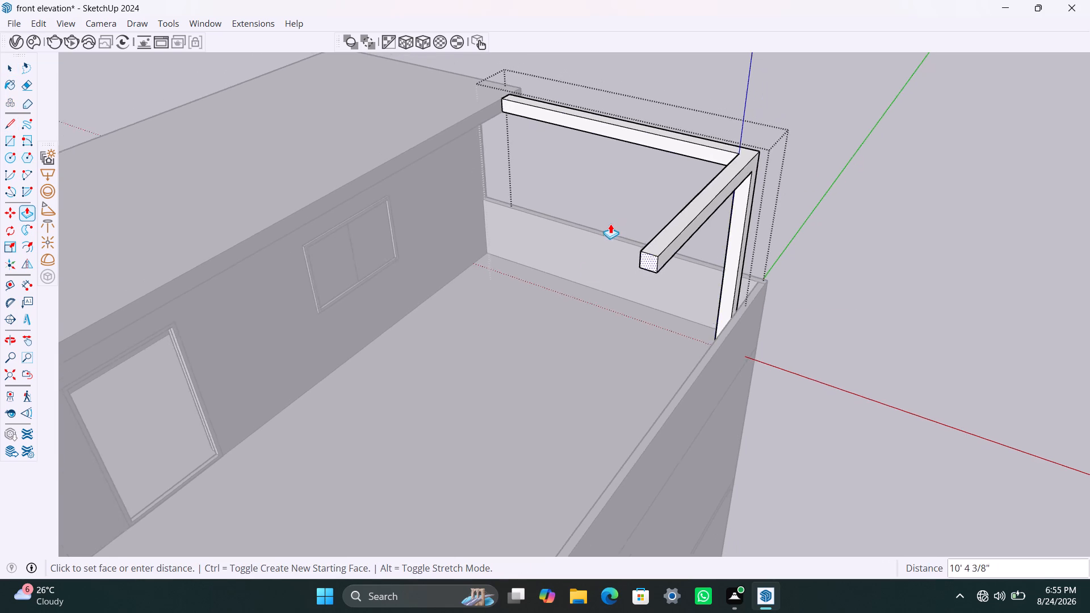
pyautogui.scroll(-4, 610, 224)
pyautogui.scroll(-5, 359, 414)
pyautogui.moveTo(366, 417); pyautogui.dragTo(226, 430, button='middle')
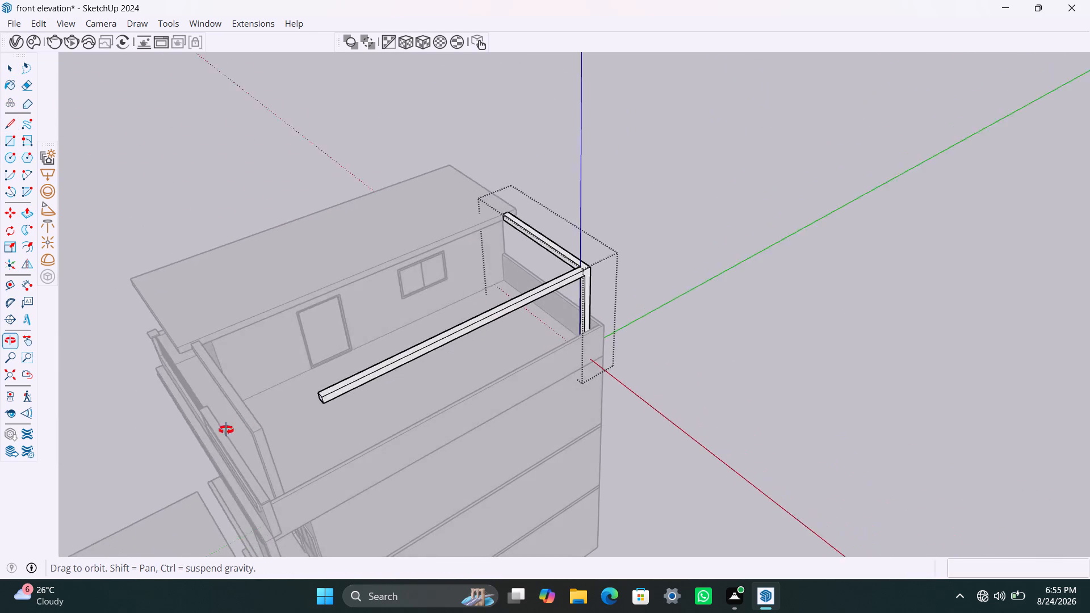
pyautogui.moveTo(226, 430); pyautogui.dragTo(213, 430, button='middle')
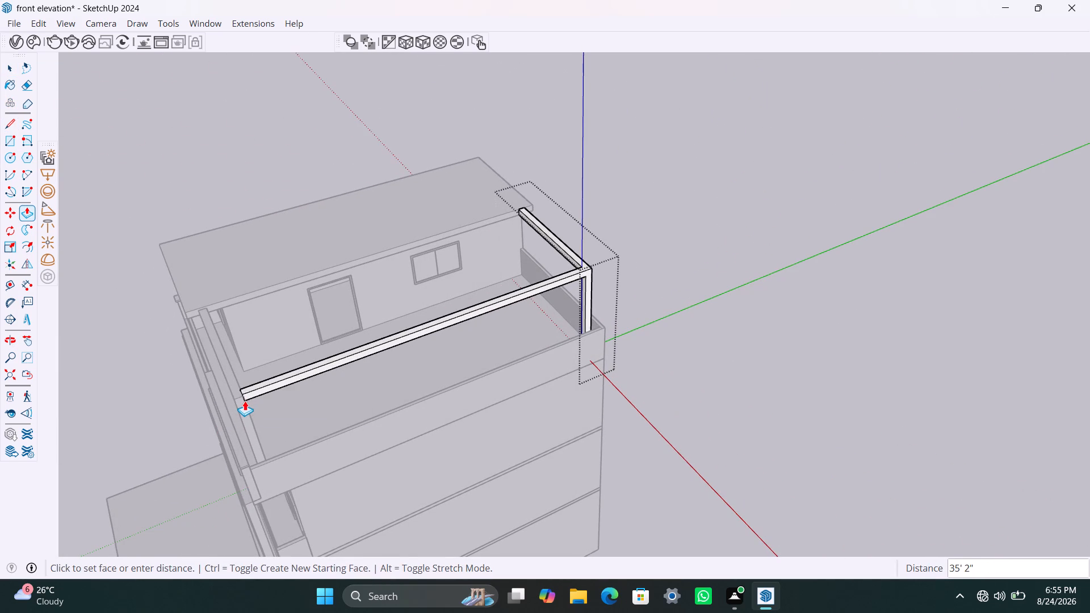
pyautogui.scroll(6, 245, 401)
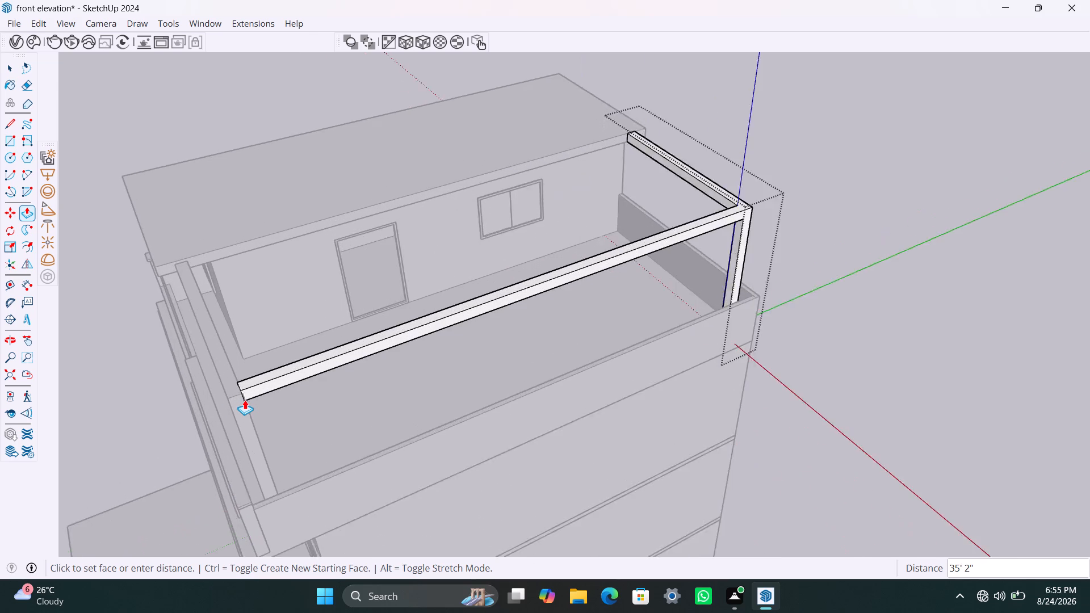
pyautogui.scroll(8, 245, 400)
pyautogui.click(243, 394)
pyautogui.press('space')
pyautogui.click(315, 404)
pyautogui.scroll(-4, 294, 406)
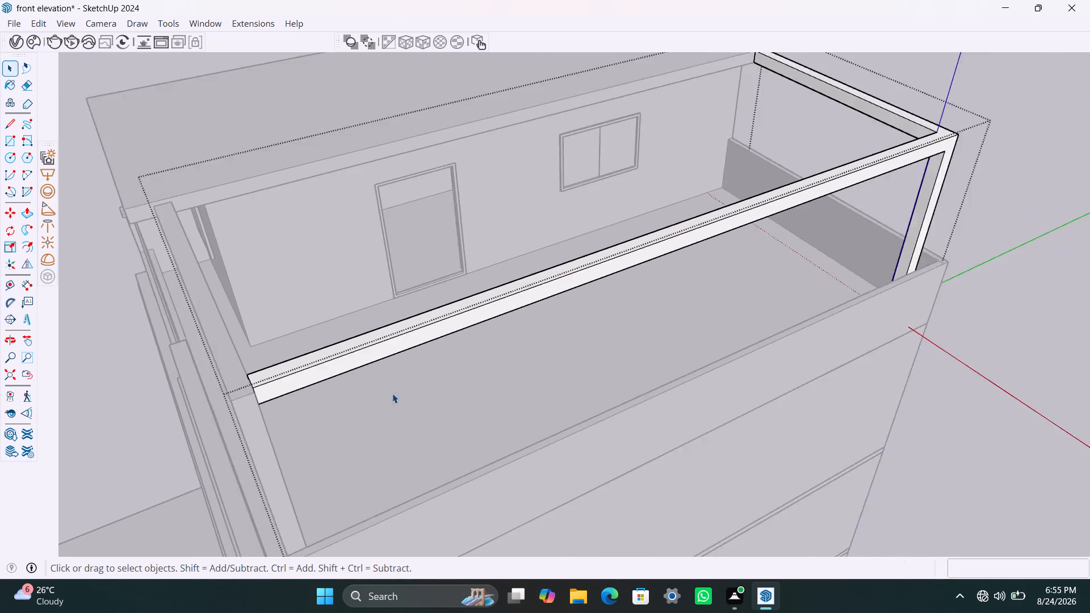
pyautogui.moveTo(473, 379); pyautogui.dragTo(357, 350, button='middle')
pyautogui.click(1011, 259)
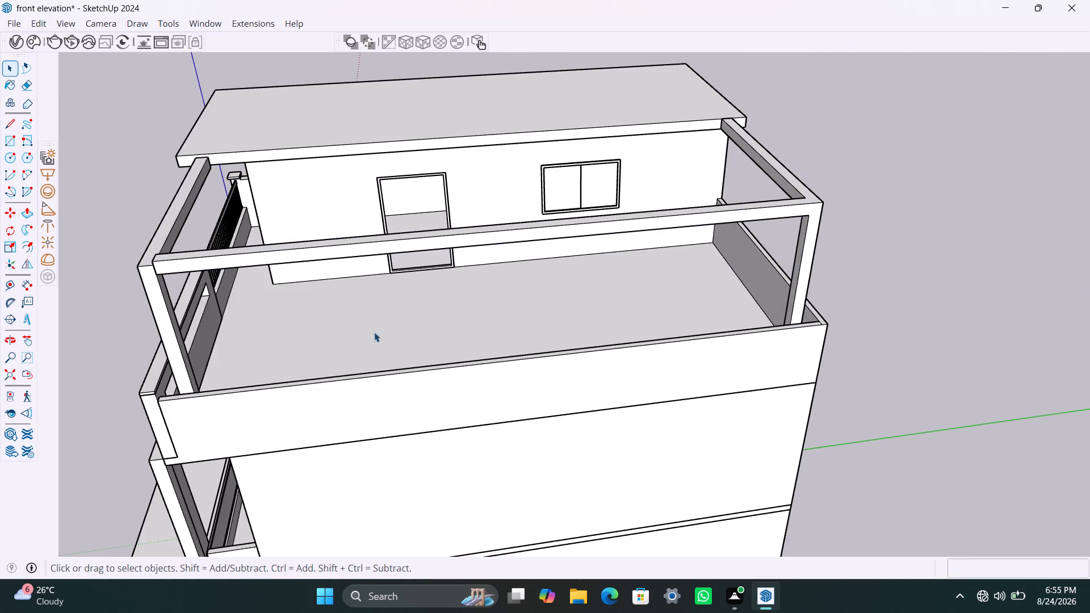
# Inspect the junction of the long beam with the front corner column and compare the beam heights.
pyautogui.scroll(5, 362, 324)
pyautogui.moveTo(409, 309); pyautogui.dragTo(557, 313, button='middle')
pyautogui.scroll(-4, 628, 291)
pyautogui.scroll(5, 500, 275)
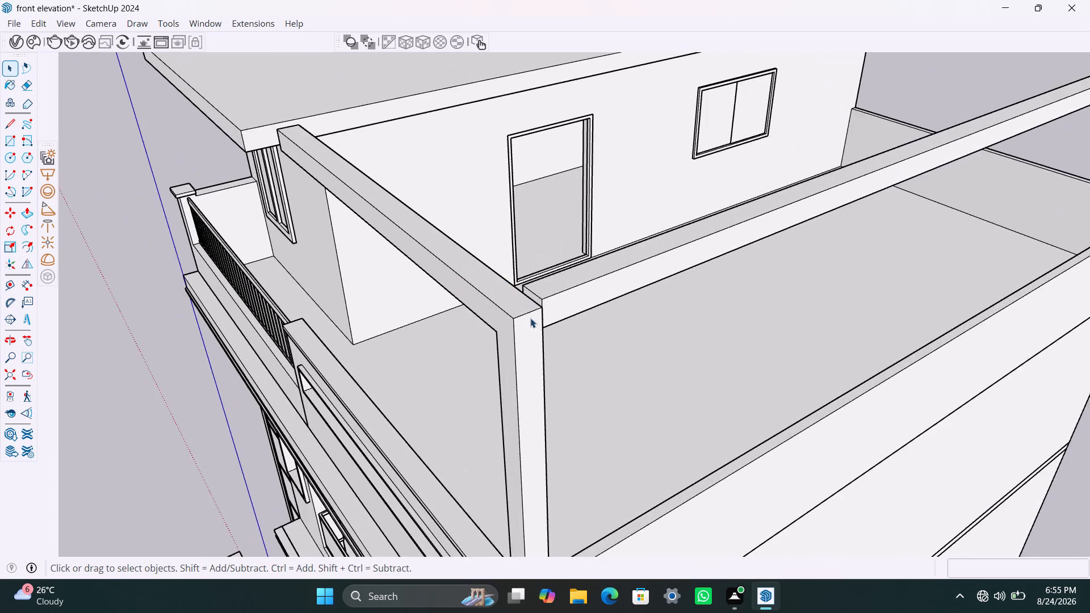
pyautogui.scroll(3, 528, 317)
pyautogui.scroll(-4, 575, 294)
pyautogui.moveTo(779, 306); pyautogui.dragTo(787, 304, button='middle')
pyautogui.scroll(-5, 752, 285)
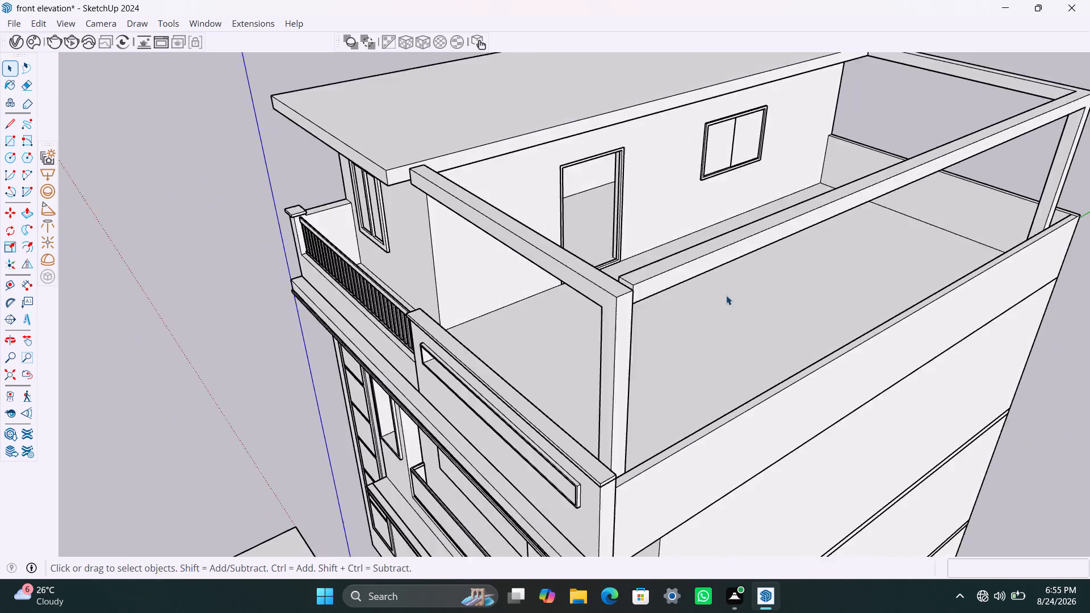
pyautogui.moveTo(724, 280); pyautogui.dragTo(739, 283, button='middle')
pyautogui.scroll(3, 579, 239)
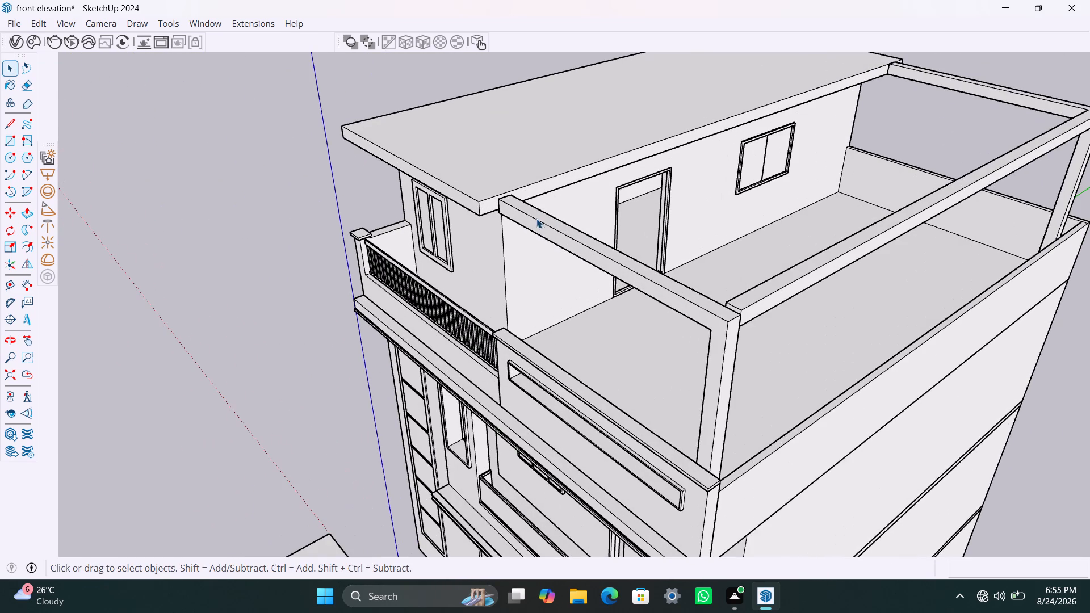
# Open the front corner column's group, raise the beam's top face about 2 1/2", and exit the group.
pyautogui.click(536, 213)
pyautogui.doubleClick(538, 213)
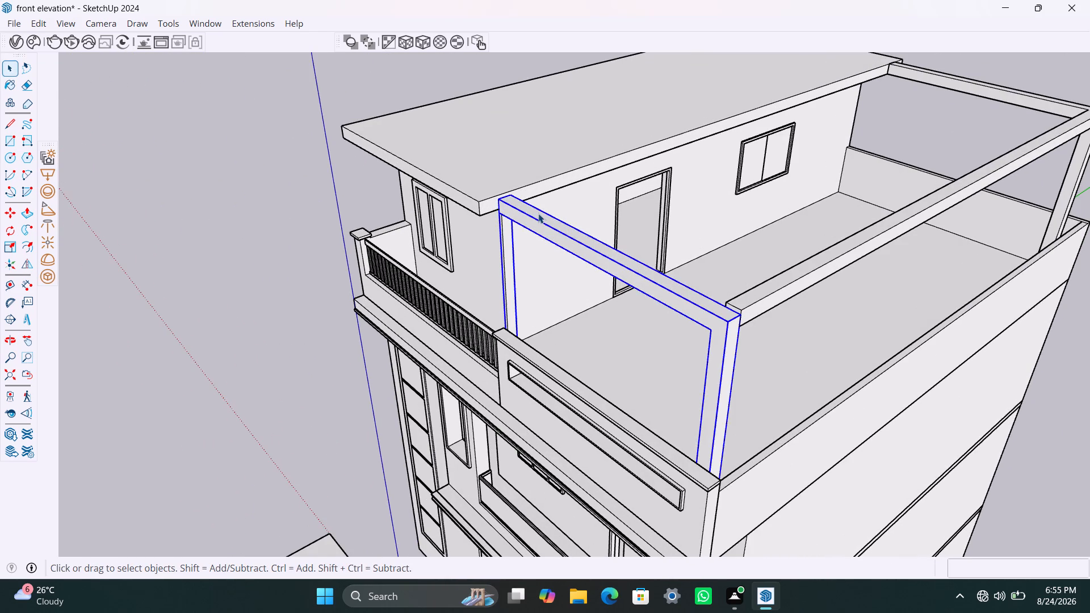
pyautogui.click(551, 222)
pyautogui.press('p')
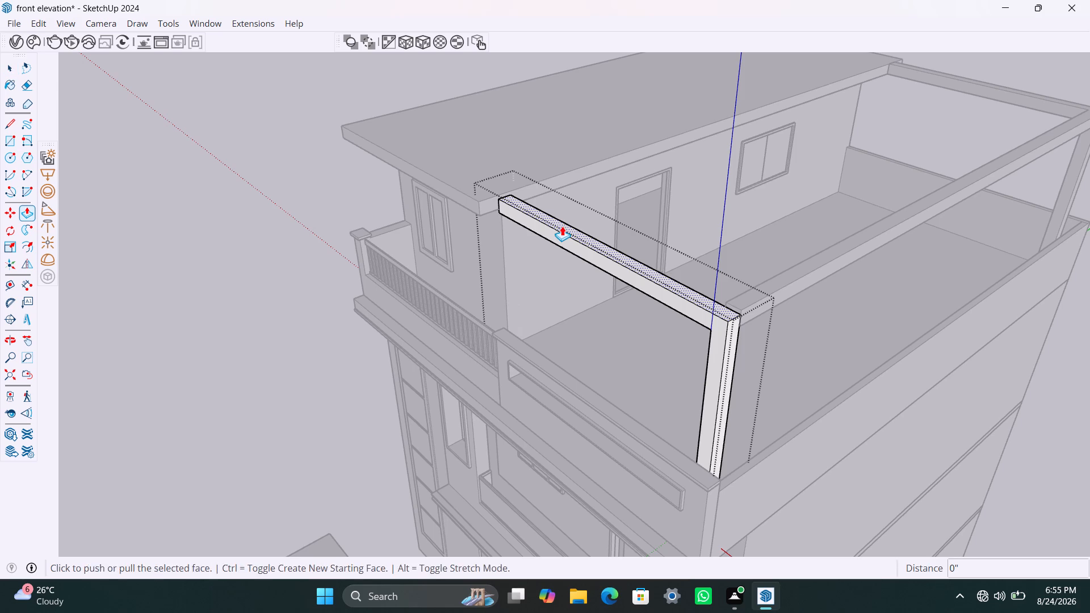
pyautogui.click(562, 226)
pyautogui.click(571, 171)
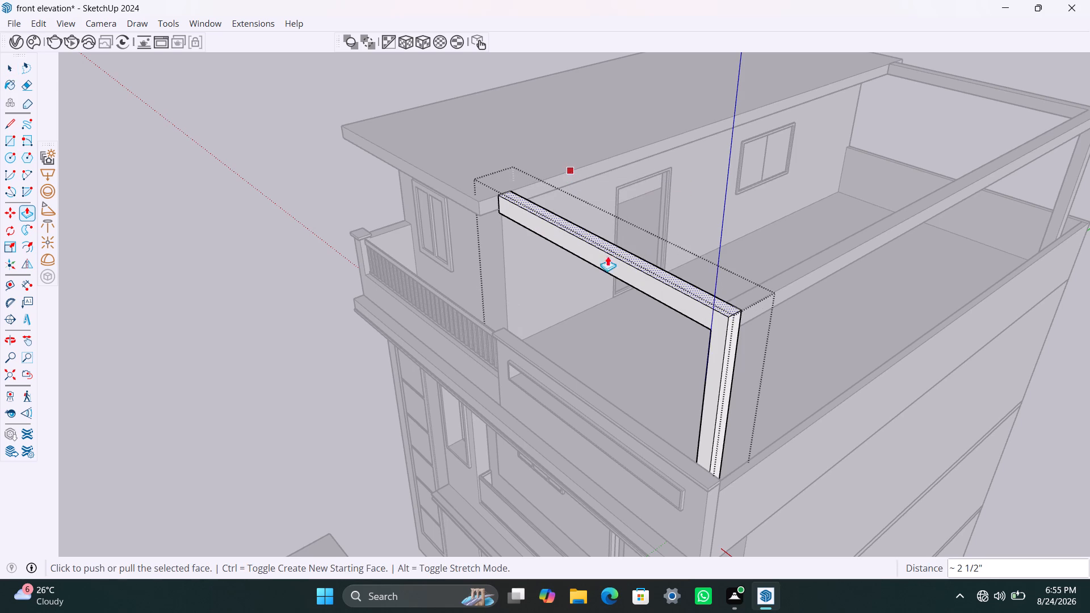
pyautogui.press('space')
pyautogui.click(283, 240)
# Examine the terrace frame from several sides, checking how the beams meet the corner columns and roof slab.
pyautogui.scroll(-2, 775, 380)
pyautogui.moveTo(769, 374); pyautogui.dragTo(725, 366, button='middle')
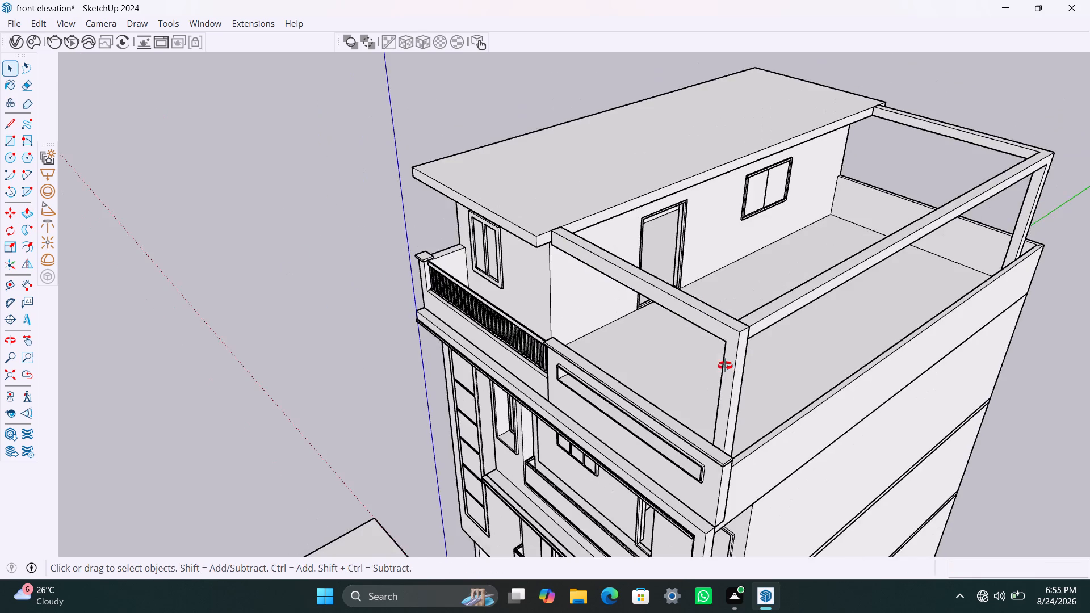
pyautogui.moveTo(725, 366); pyautogui.dragTo(460, 310, button='middle')
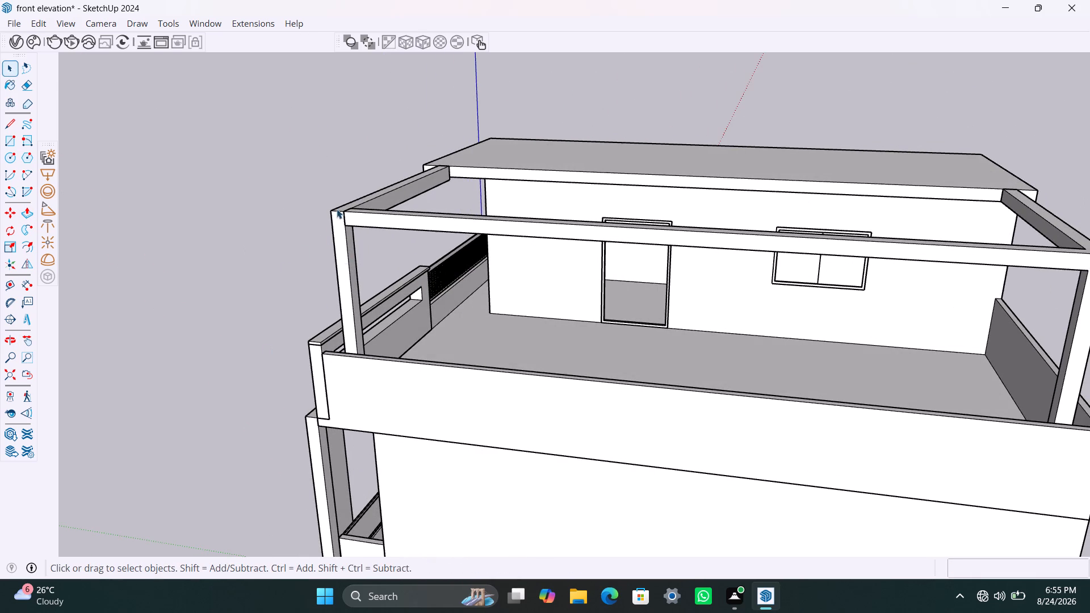
pyautogui.scroll(3, 338, 207)
pyautogui.moveTo(353, 247); pyautogui.dragTo(83, 261, button='middle')
pyautogui.scroll(4, 271, 190)
pyautogui.moveTo(293, 223); pyautogui.dragTo(151, 216, button='middle')
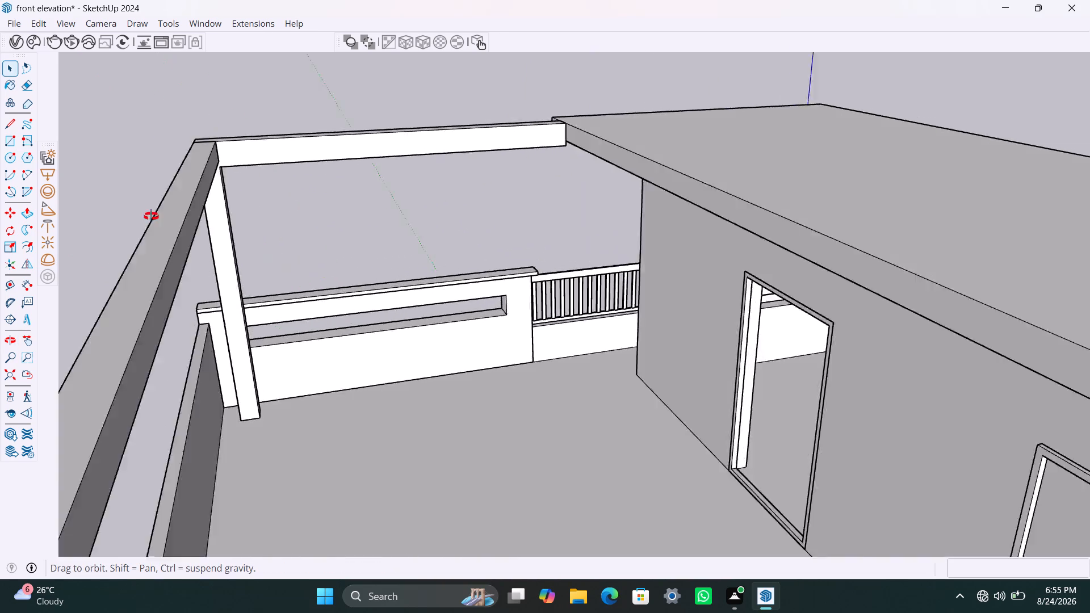
pyautogui.moveTo(151, 216); pyautogui.dragTo(266, 221, button='middle')
pyautogui.scroll(-3, 238, 208)
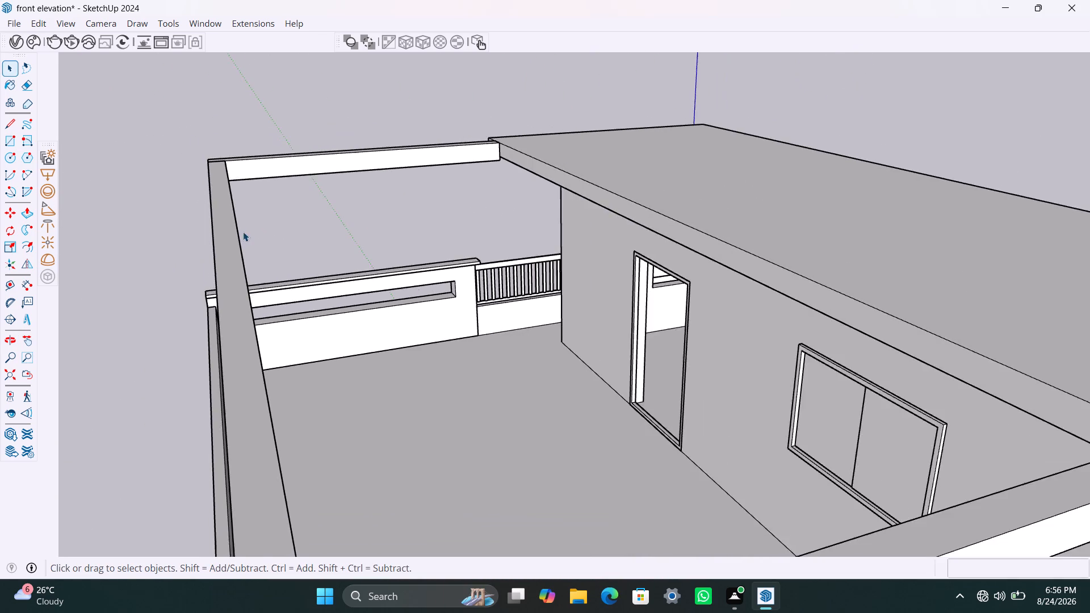
pyautogui.scroll(-5, 247, 232)
pyautogui.click(647, 119)
pyautogui.scroll(-5, 325, 262)
pyautogui.moveTo(328, 298); pyautogui.dragTo(904, 251, button='middle')
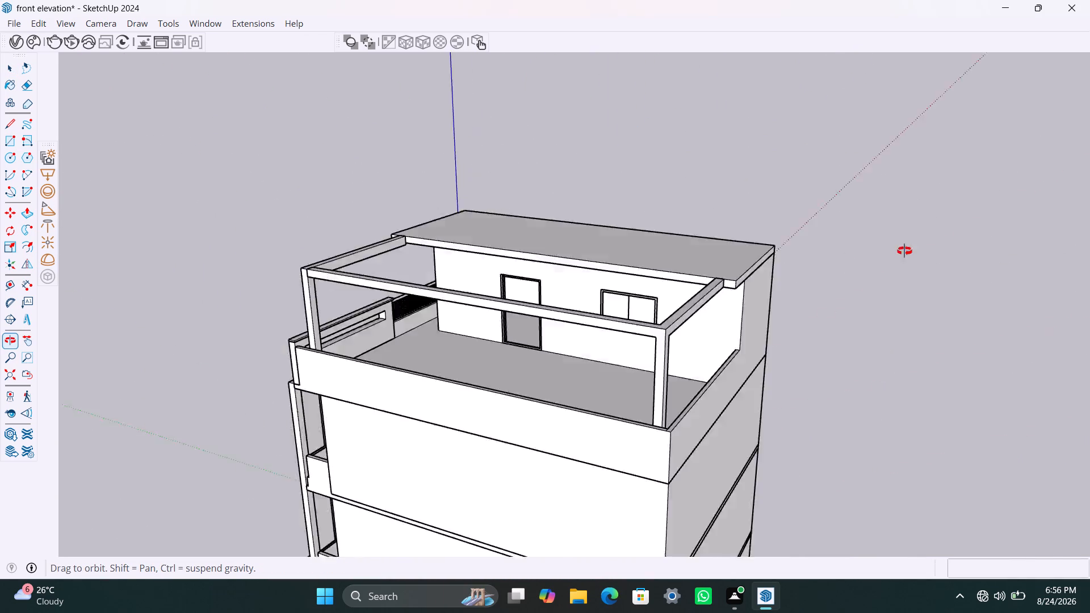
pyautogui.moveTo(904, 251); pyautogui.dragTo(911, 255, button='middle')
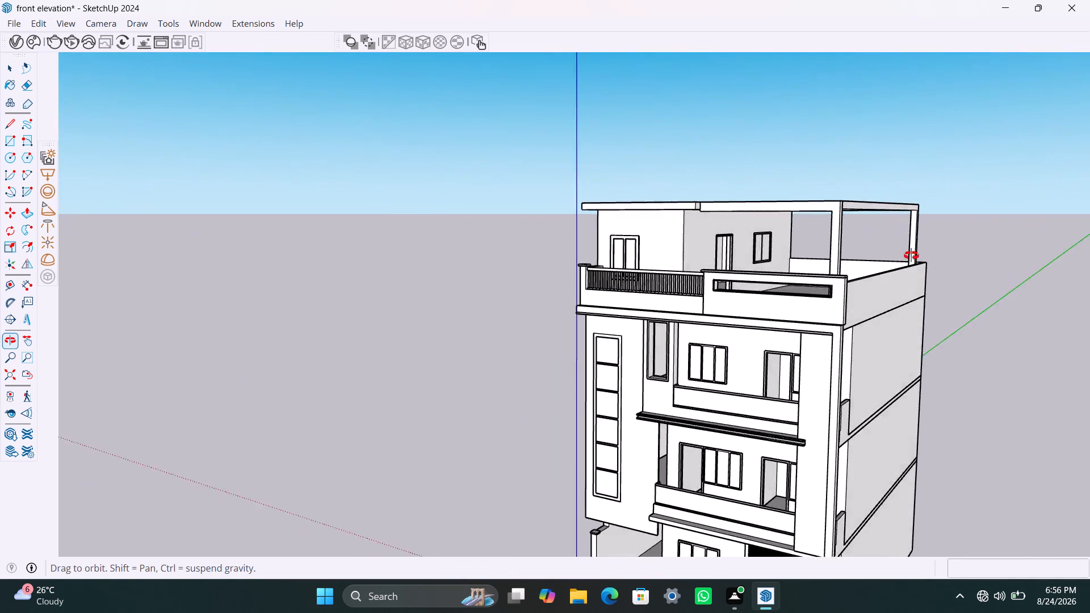
pyautogui.moveTo(911, 255); pyautogui.dragTo(571, 335, button='middle')
pyautogui.scroll(4, 348, 300)
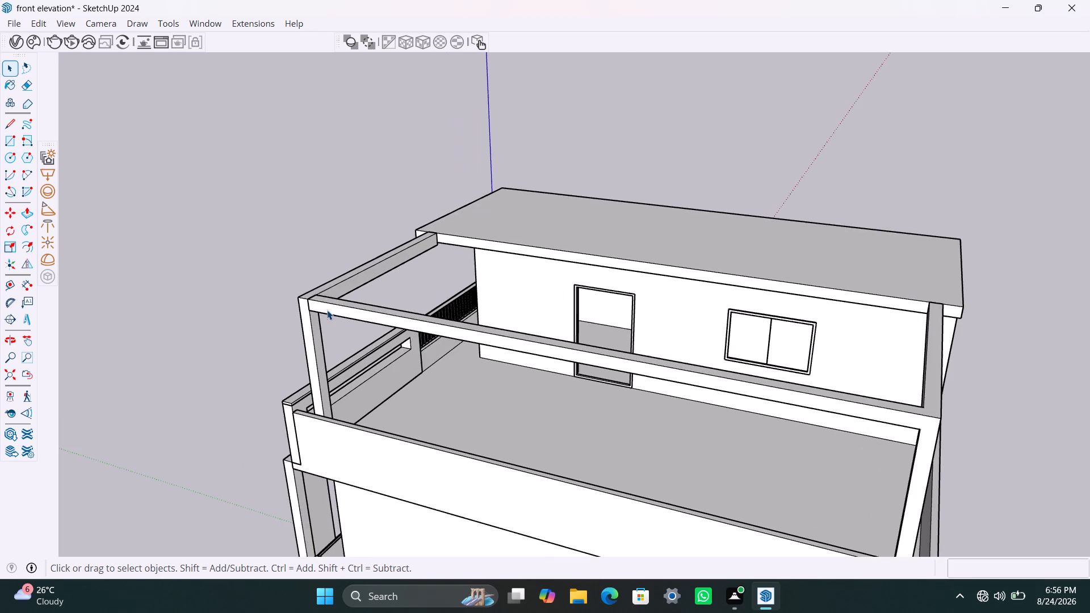
pyautogui.scroll(4, 308, 308)
pyautogui.scroll(-12, 387, 308)
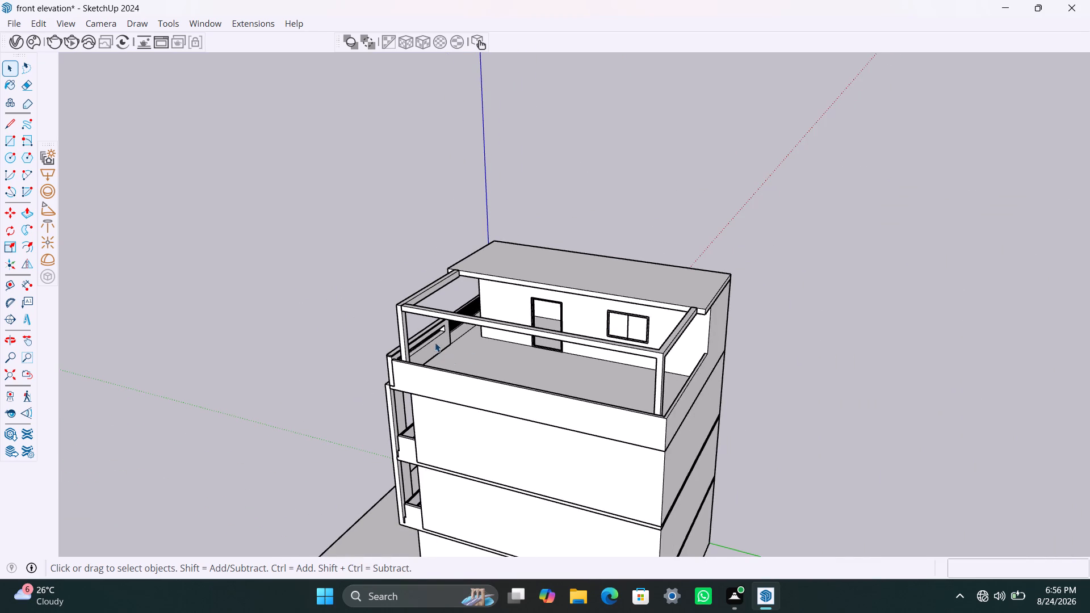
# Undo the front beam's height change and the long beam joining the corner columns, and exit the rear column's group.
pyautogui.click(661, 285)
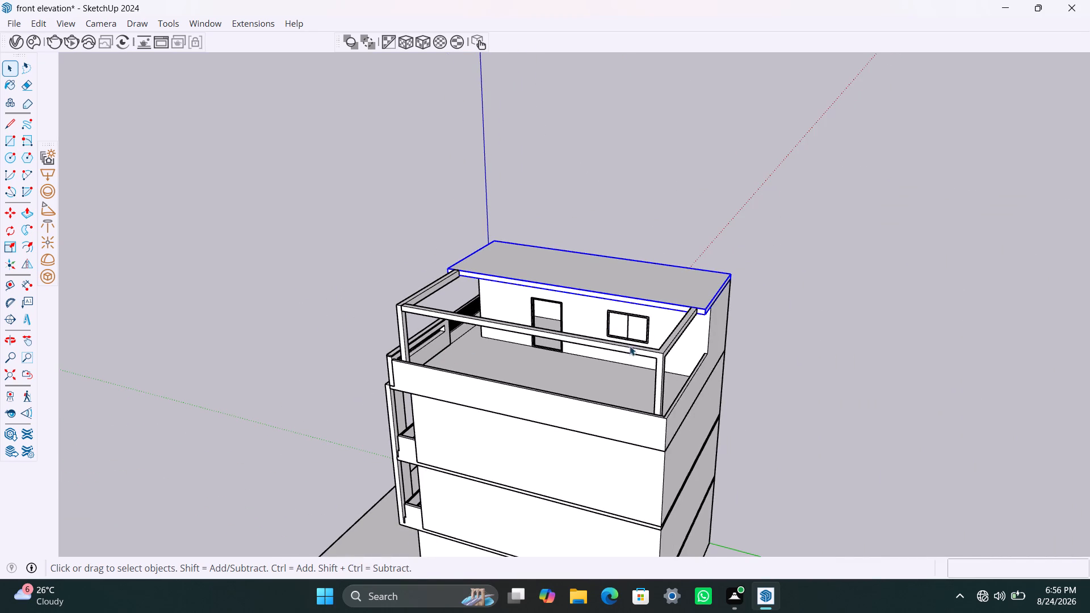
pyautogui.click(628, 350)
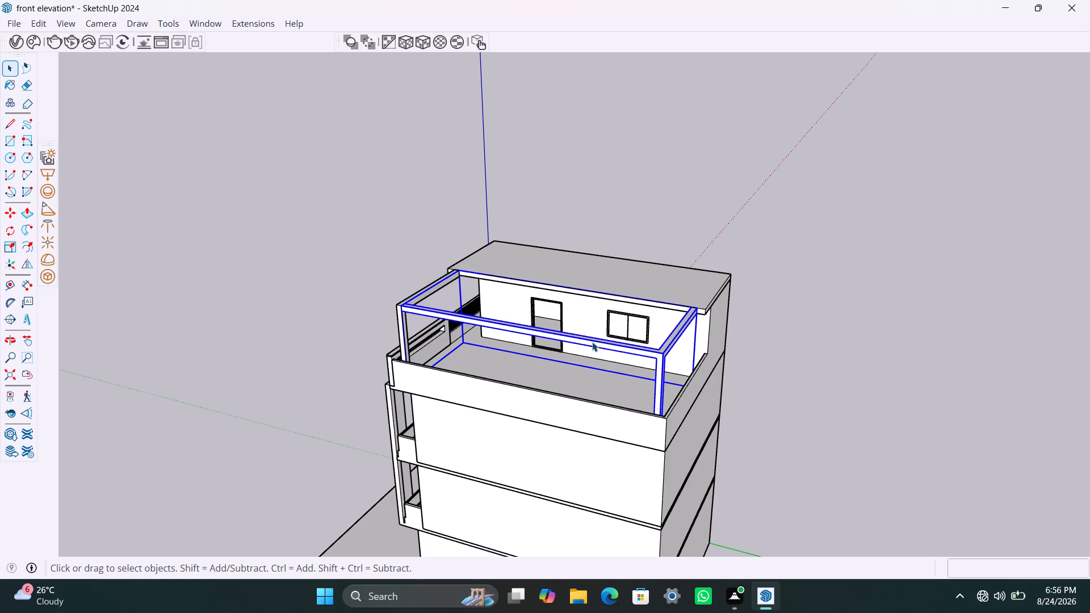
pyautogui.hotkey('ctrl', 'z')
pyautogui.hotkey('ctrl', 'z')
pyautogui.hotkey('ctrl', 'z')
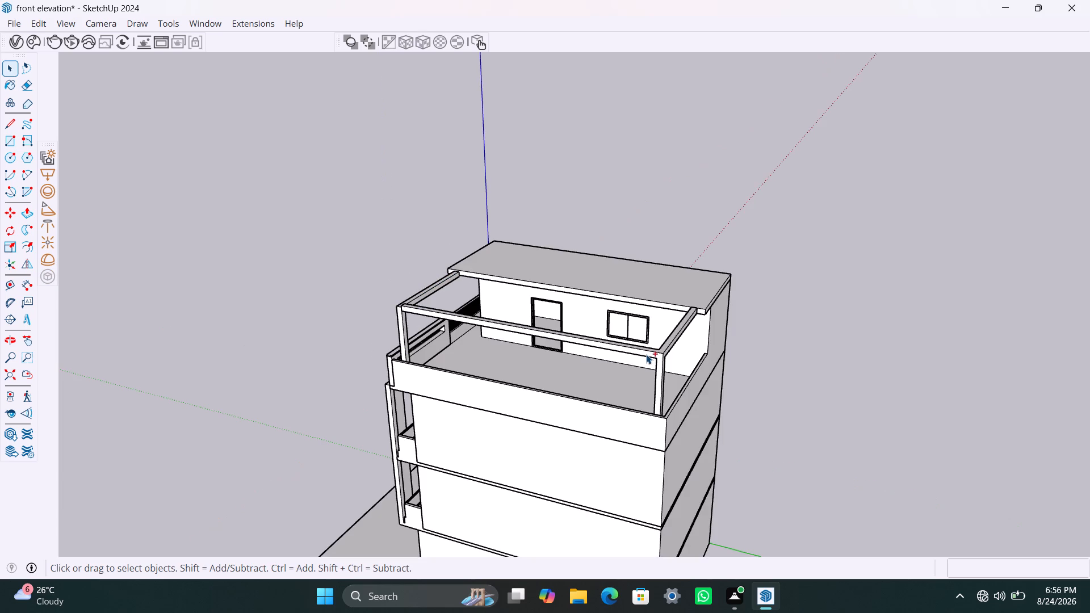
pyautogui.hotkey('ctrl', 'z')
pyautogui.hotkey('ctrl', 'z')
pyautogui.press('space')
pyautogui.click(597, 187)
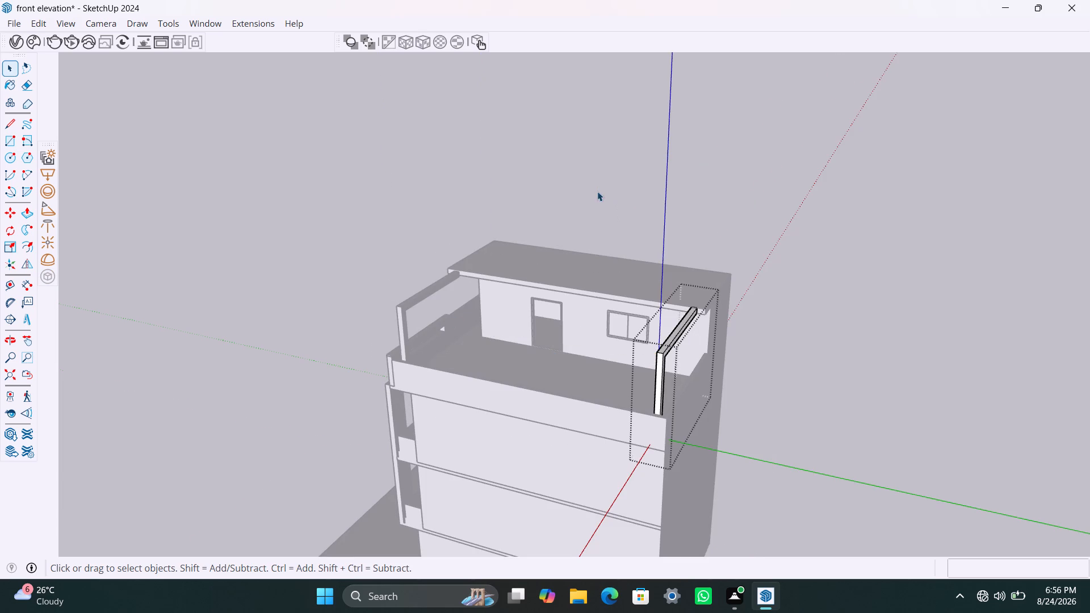
# Open the front corner column's group and raise the beam's top face about 2 1/2" to the roof slab's top.
pyautogui.scroll(9, 399, 324)
pyautogui.moveTo(407, 316); pyautogui.dragTo(359, 338, button='middle')
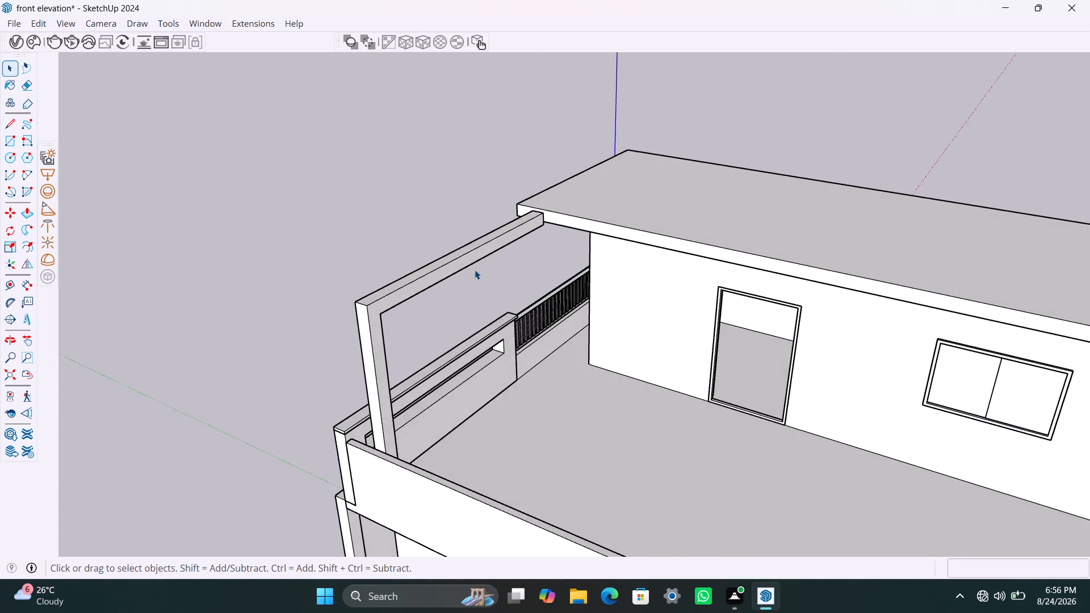
pyautogui.scroll(3, 475, 268)
pyautogui.click(536, 204)
pyautogui.doubleClick(536, 204)
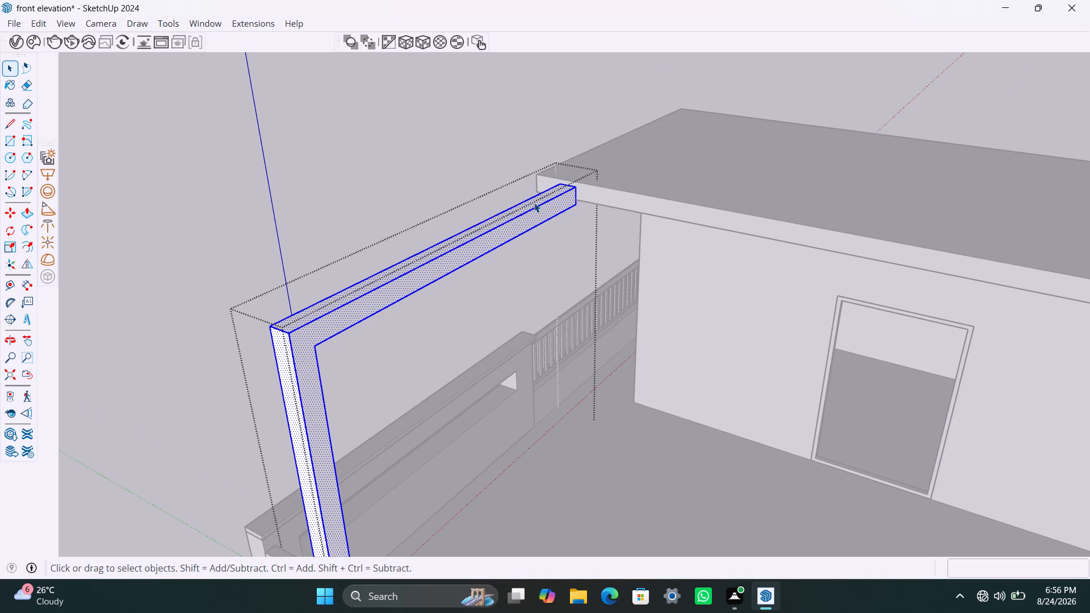
pyautogui.click(534, 203)
pyautogui.click(535, 203)
pyautogui.click(538, 201)
pyautogui.click(541, 200)
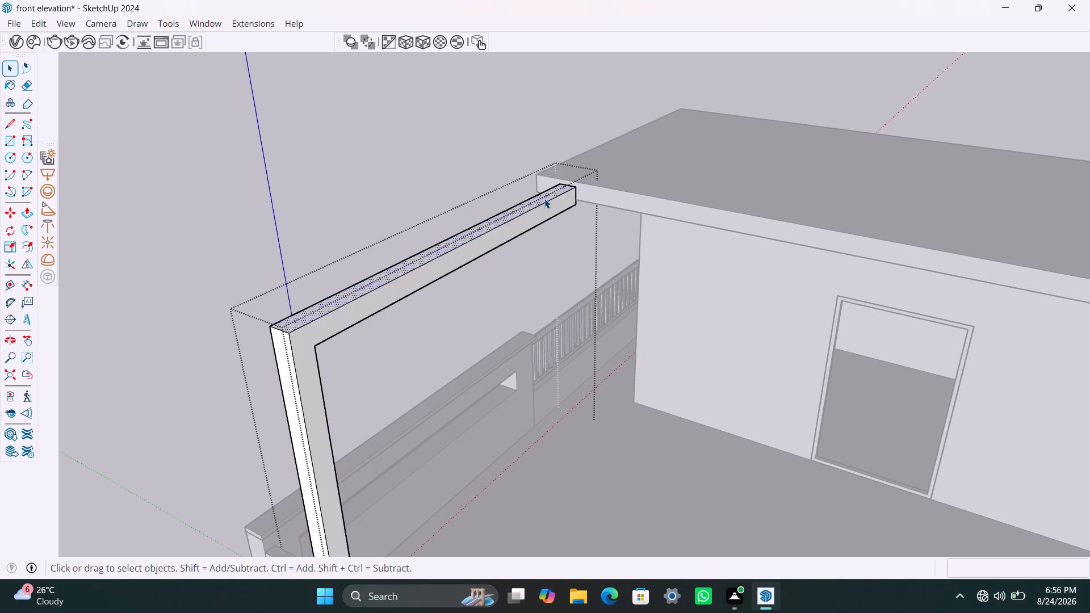
pyautogui.press('p')
pyautogui.click(543, 198)
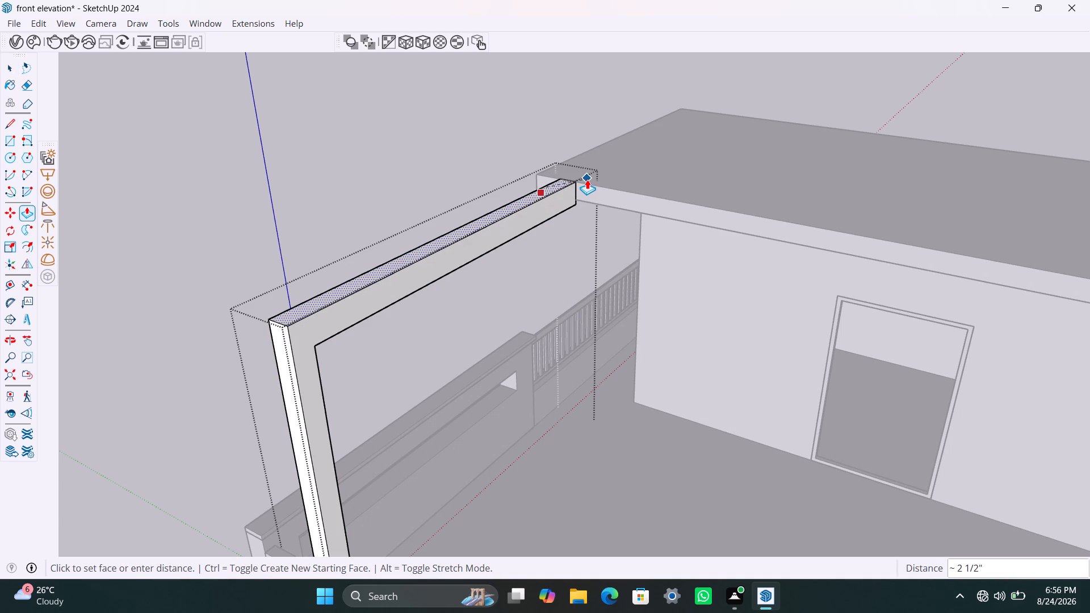
pyautogui.click(587, 179)
# Push the front beam's underside up to the roof slab's bottom edge and exit the group.
pyautogui.press('space')
pyautogui.moveTo(554, 221); pyautogui.dragTo(446, 104, button='middle')
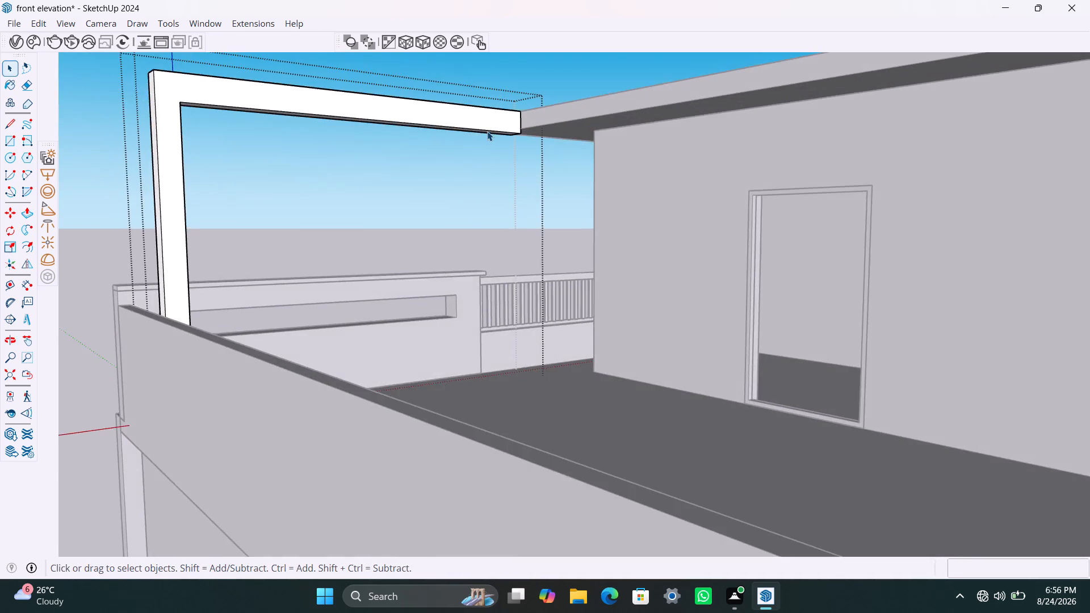
pyautogui.scroll(7, 487, 131)
pyautogui.click(509, 132)
pyautogui.doubleClick(515, 135)
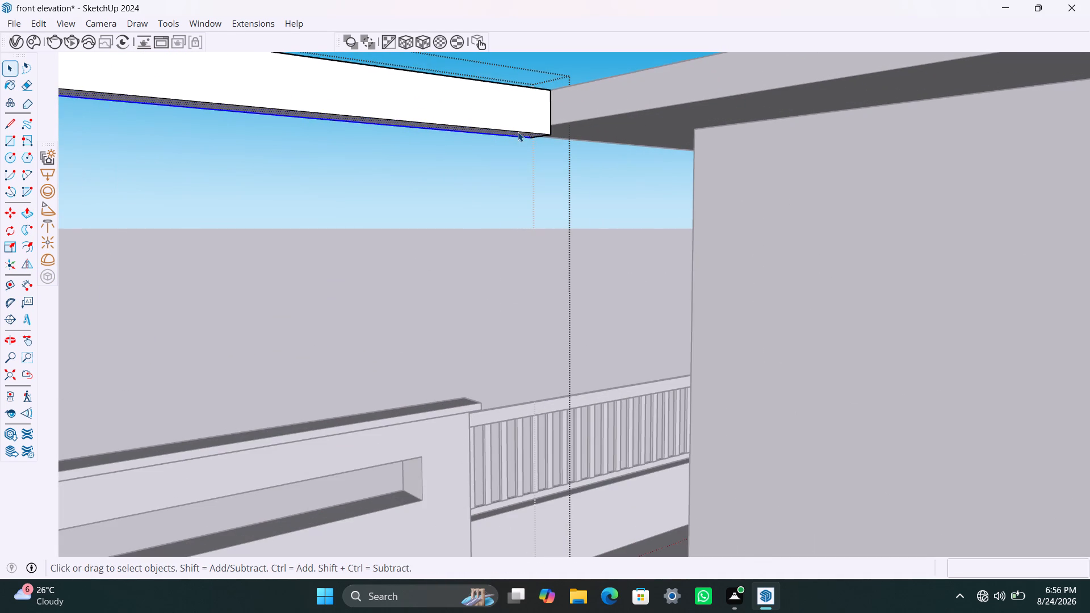
pyautogui.click(518, 132)
pyautogui.scroll(5, 518, 136)
pyautogui.click(518, 136)
pyautogui.click(519, 135)
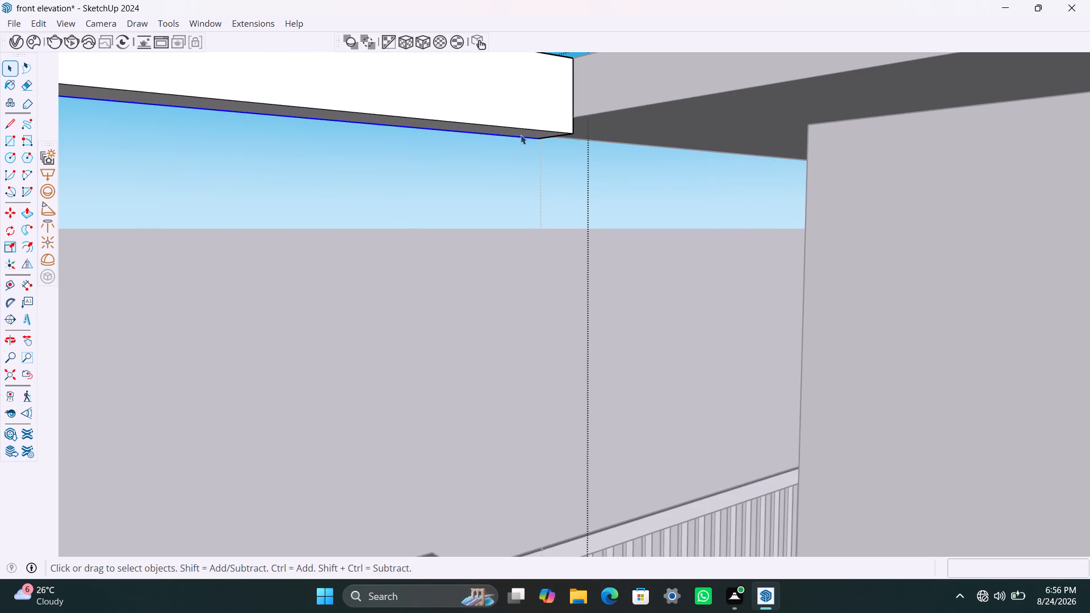
pyautogui.click(521, 135)
pyautogui.press('p')
pyautogui.click(522, 134)
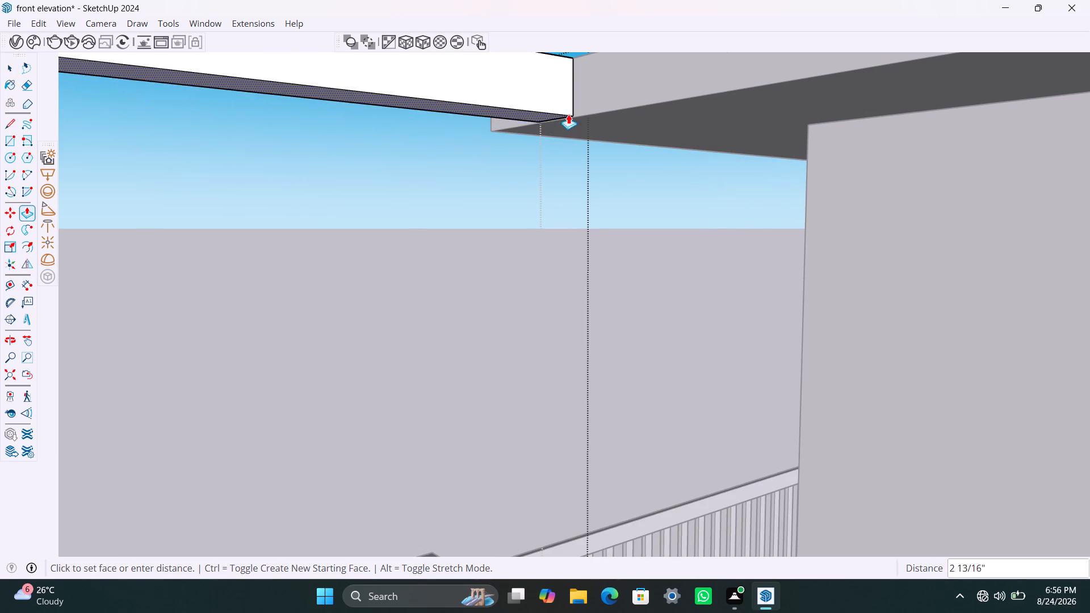
pyautogui.click(581, 112)
pyautogui.press('space')
pyautogui.scroll(-18, 485, 193)
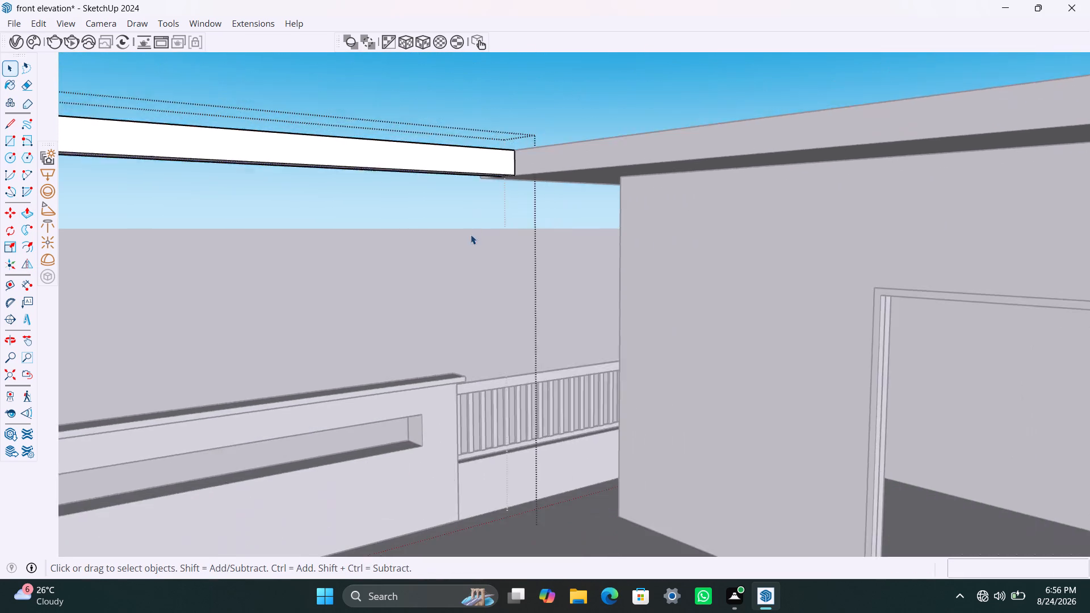
pyautogui.scroll(-20, 471, 234)
pyautogui.scroll(-2, 471, 234)
pyautogui.moveTo(640, 264); pyautogui.dragTo(930, 276, button='middle')
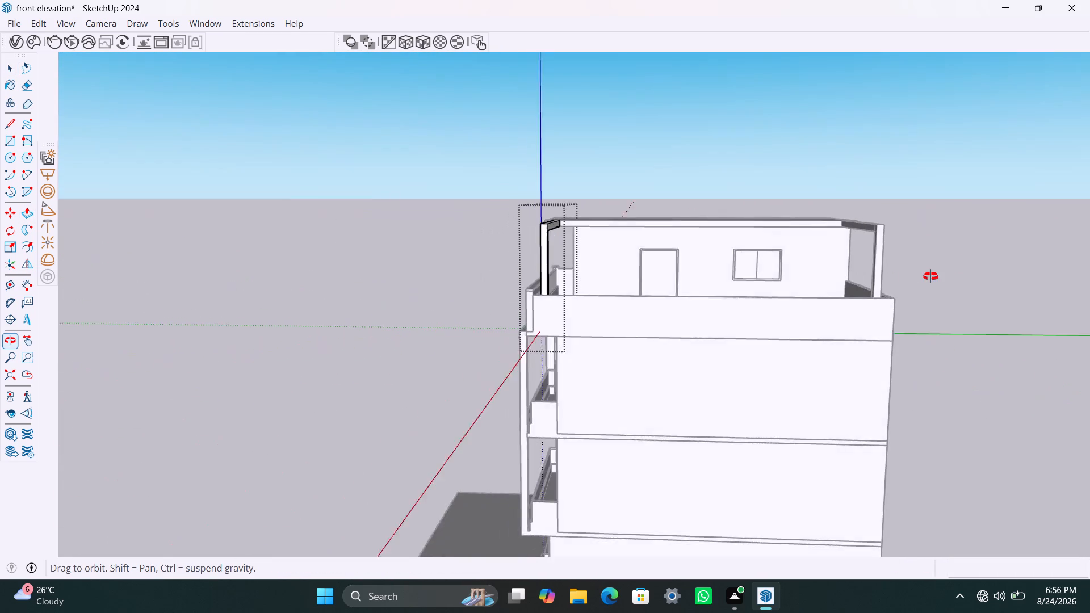
pyautogui.moveTo(930, 276); pyautogui.dragTo(935, 276, button='middle')
pyautogui.scroll(4, 867, 230)
pyautogui.click(934, 223)
# Open the rear corner column's group, push/pull its upper inner face 35' 1 1/2" to the front corner column, and exit the group.
pyautogui.scroll(3, 877, 229)
pyautogui.moveTo(863, 251); pyautogui.dragTo(934, 262, button='middle')
pyautogui.scroll(2, 917, 229)
pyautogui.click(899, 226)
pyautogui.tripleClick(902, 228)
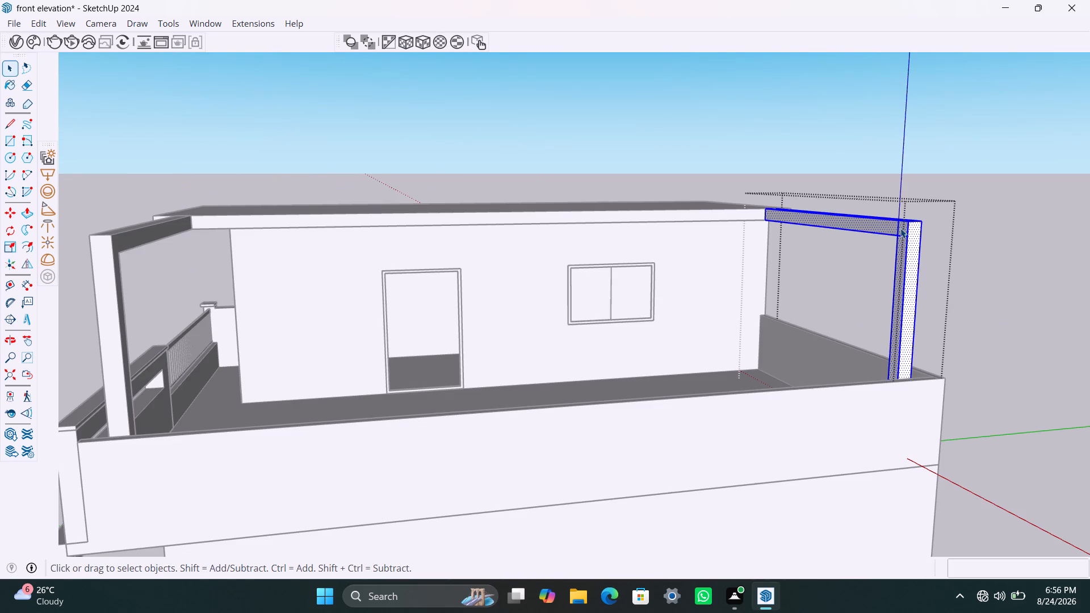
pyautogui.click(900, 228)
pyautogui.click(888, 230)
pyautogui.click(903, 229)
pyautogui.press('p')
pyautogui.click(903, 231)
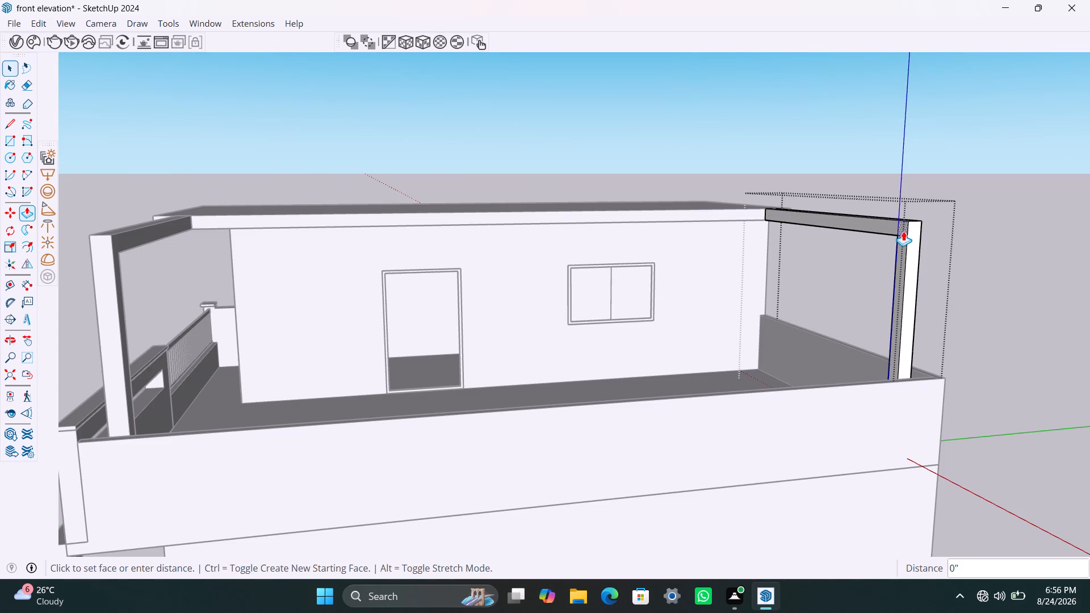
pyautogui.click(134, 236)
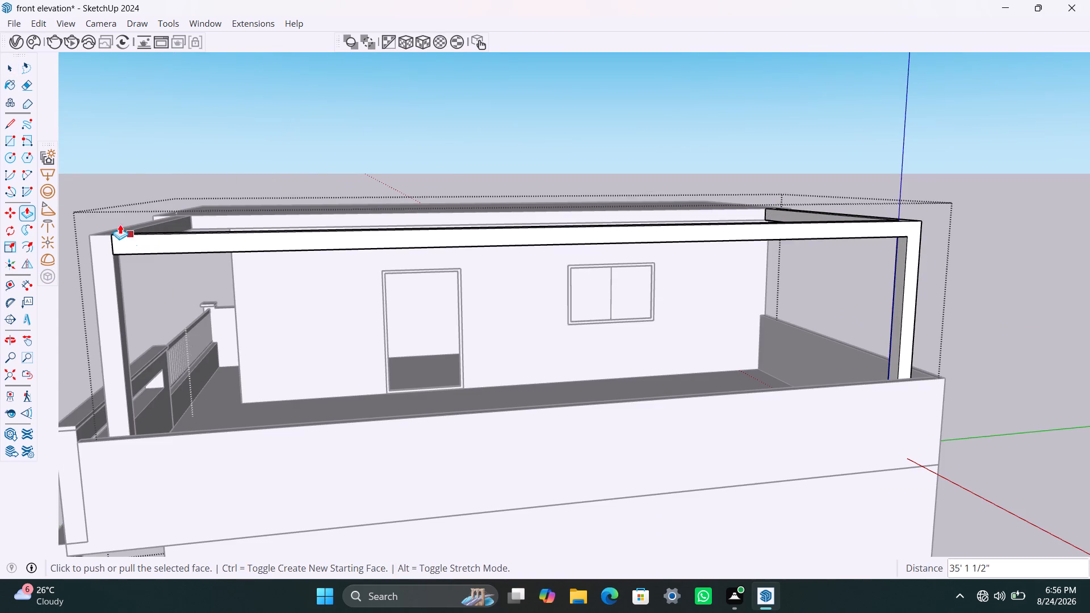
pyautogui.press('space')
pyautogui.click(165, 161)
# Run the FixIt 101 cleanup on the terrace column-and-beam frame, close its results and deselect.
pyautogui.scroll(-4, 229, 215)
pyautogui.moveTo(389, 213); pyautogui.dragTo(410, 337, button='middle')
pyautogui.scroll(6, 198, 377)
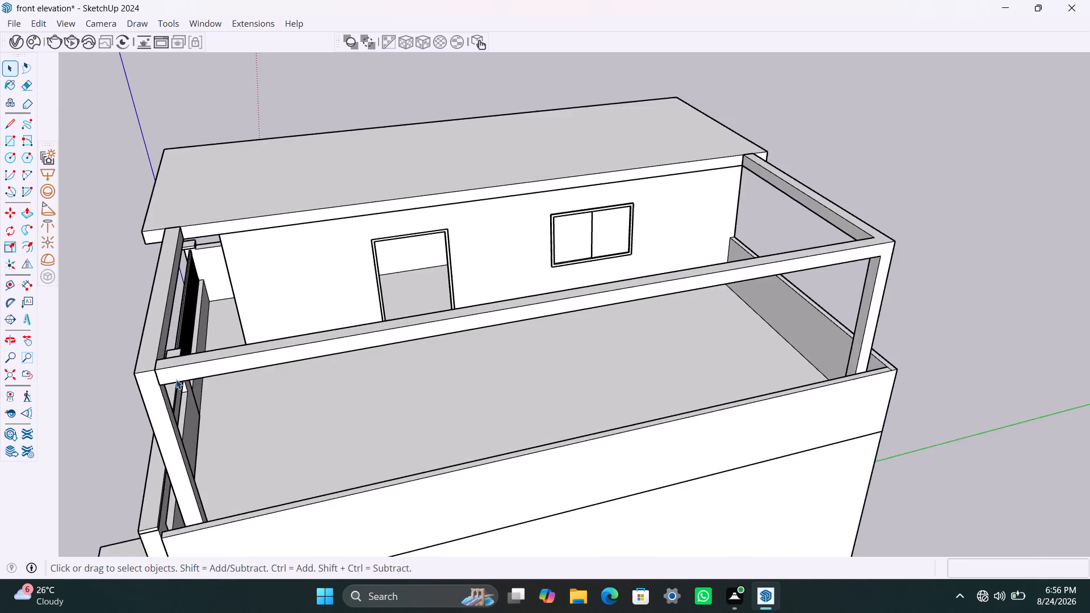
pyautogui.scroll(18, 176, 379)
pyautogui.scroll(-3, 245, 334)
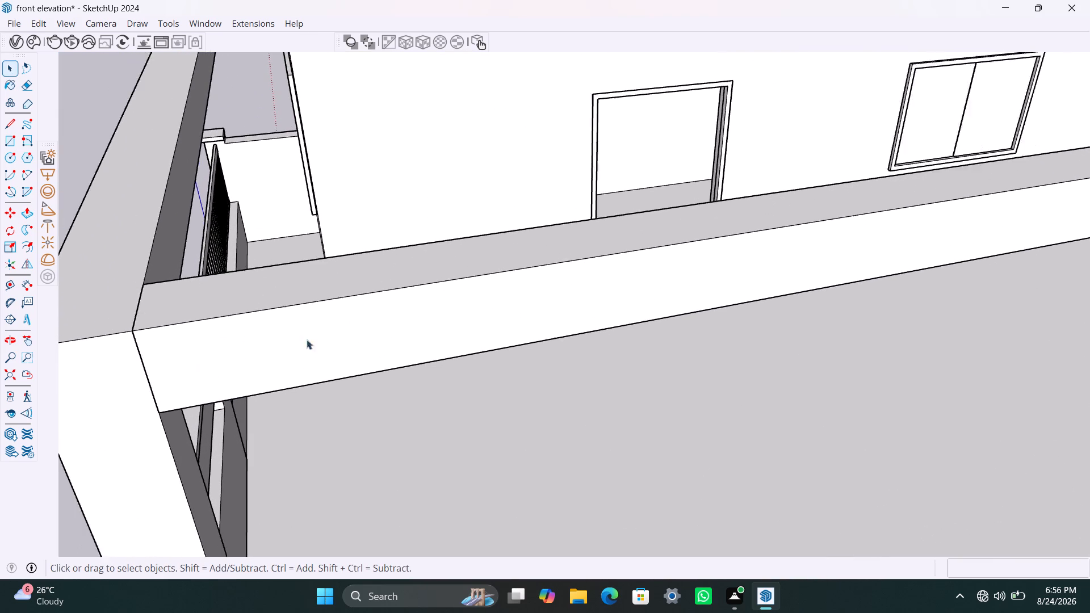
pyautogui.scroll(-20, 307, 339)
pyautogui.scroll(-11, 307, 339)
pyautogui.moveTo(436, 330); pyautogui.dragTo(361, 319, button='middle')
pyautogui.scroll(1, 361, 319)
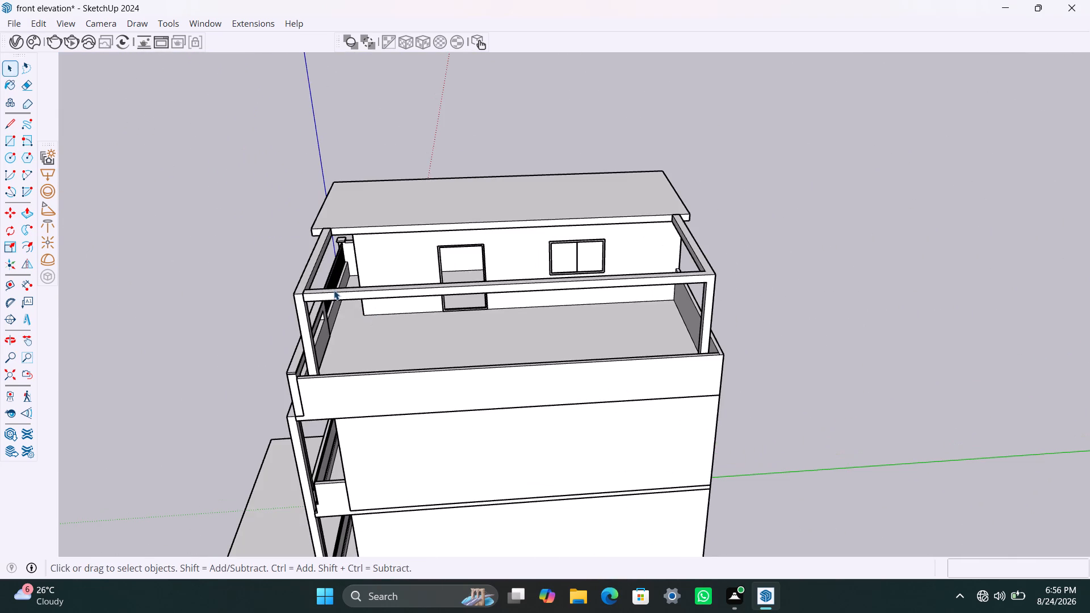
pyautogui.click(320, 290)
pyautogui.keyDown('shift'); pyautogui.click(299, 305); pyautogui.keyUp('shift')
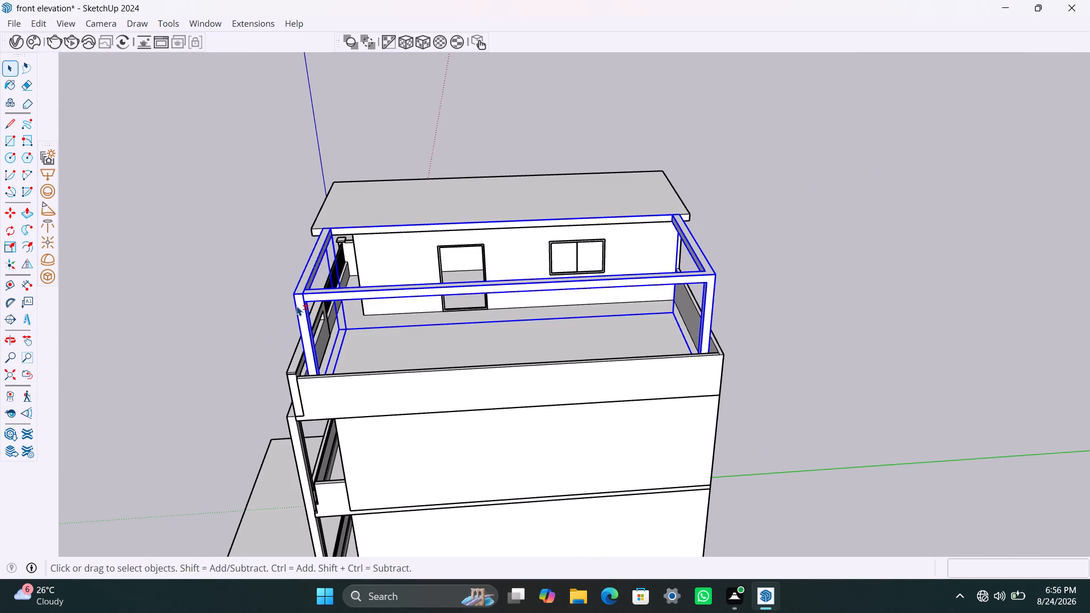
pyautogui.rightClick(296, 306)
pyautogui.click(332, 331)
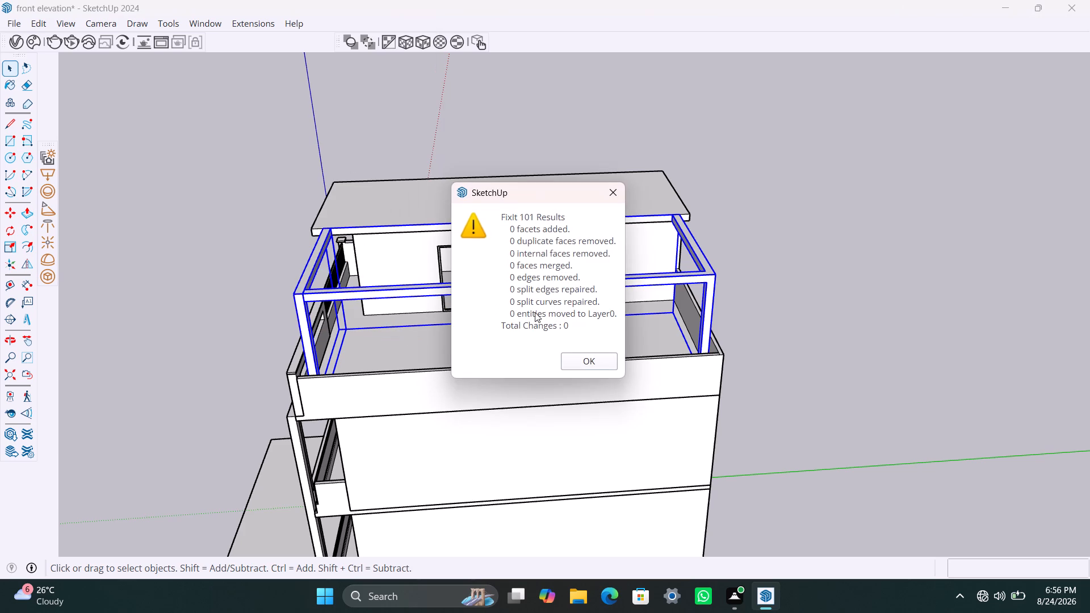
pyautogui.click(580, 366)
pyautogui.click(530, 142)
# Open the front corner column's group and examine its geometry where the long beam meets it.
pyautogui.scroll(7, 329, 282)
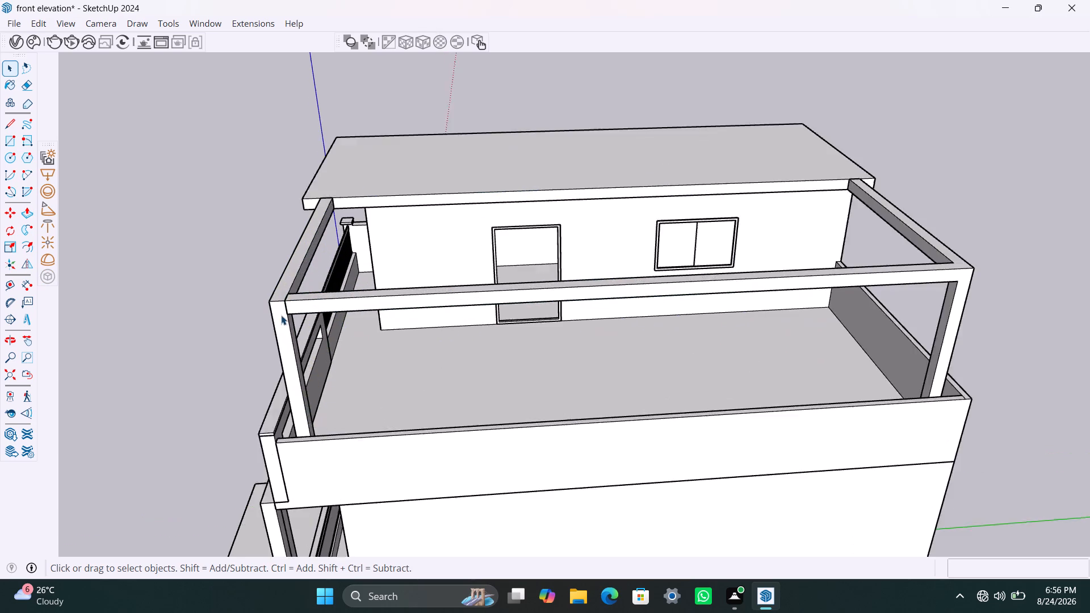
pyautogui.scroll(20, 281, 315)
pyautogui.scroll(12, 278, 280)
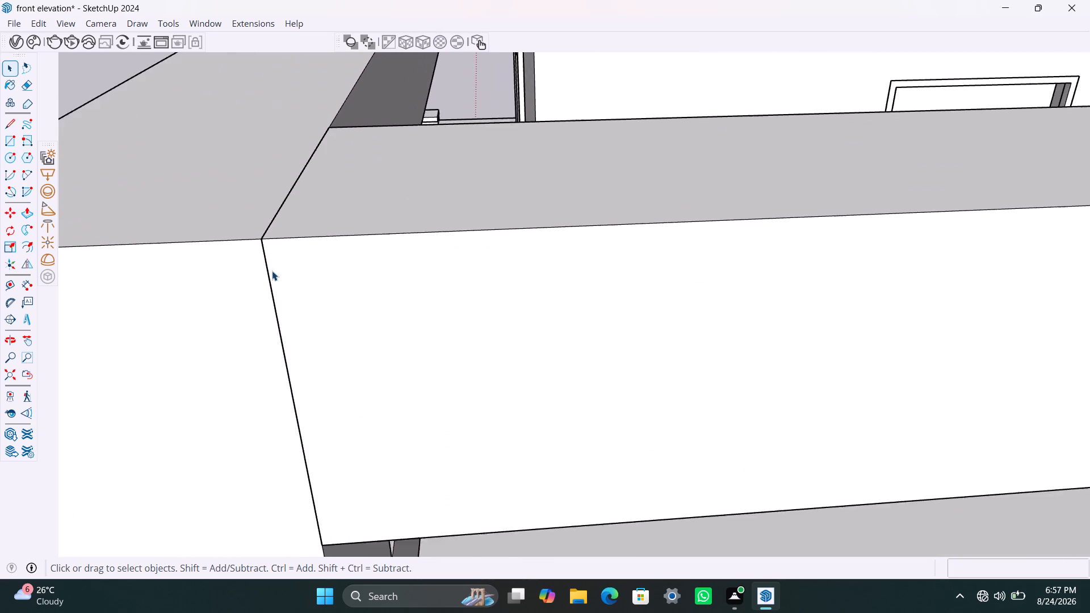
pyautogui.click(268, 275)
pyautogui.doubleClick(269, 279)
pyautogui.click(272, 281)
pyautogui.doubleClick(269, 286)
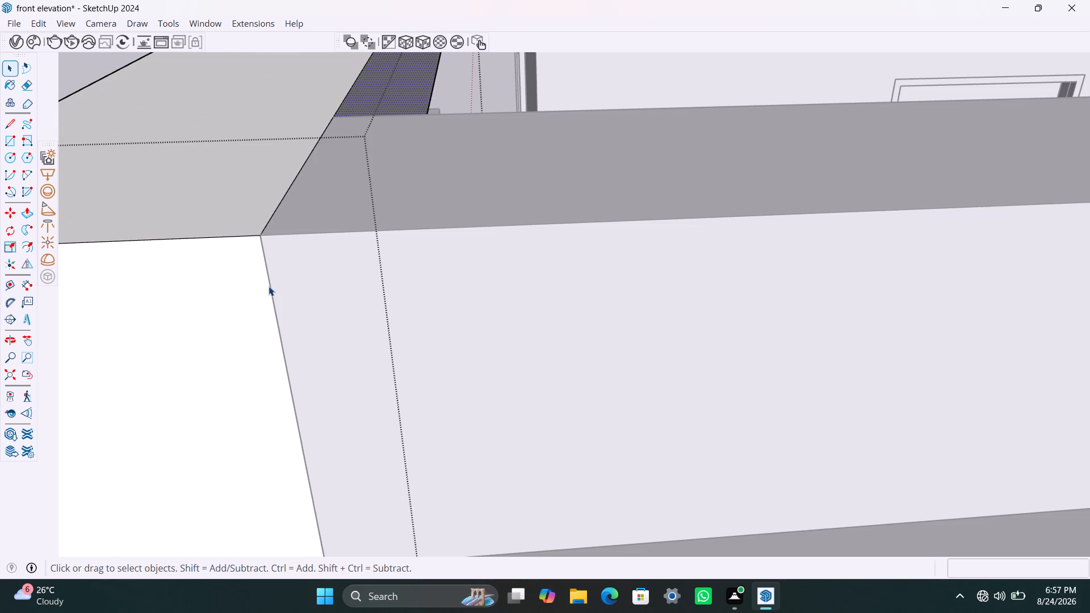
pyautogui.scroll(-20, 377, 270)
pyautogui.scroll(-2, 377, 270)
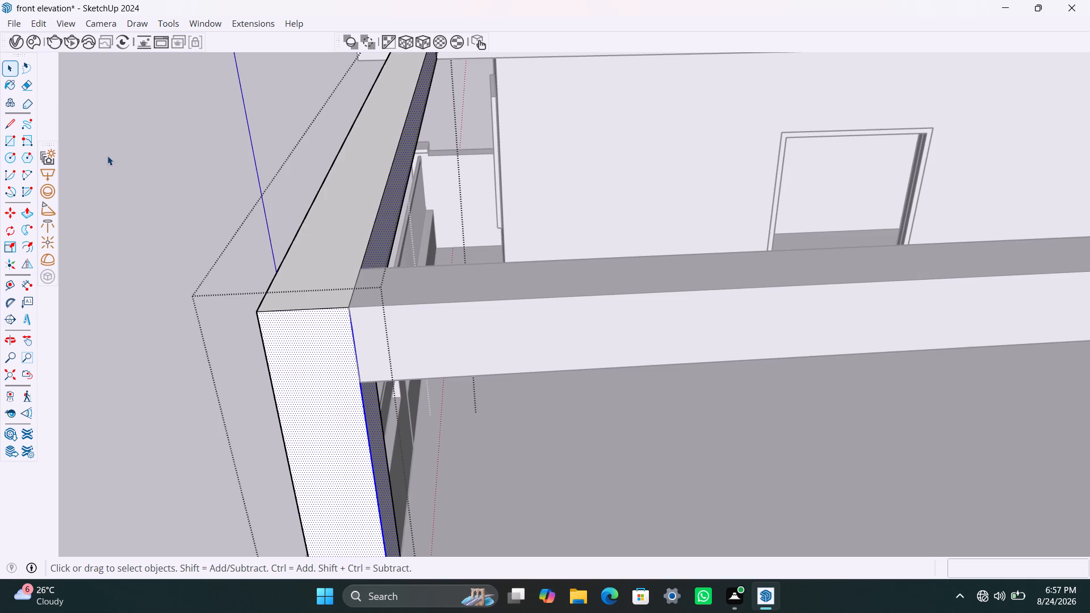
pyautogui.click(107, 156)
pyautogui.click(327, 344)
pyautogui.click(328, 344)
pyautogui.tripleClick(331, 346)
pyautogui.doubleClick(330, 346)
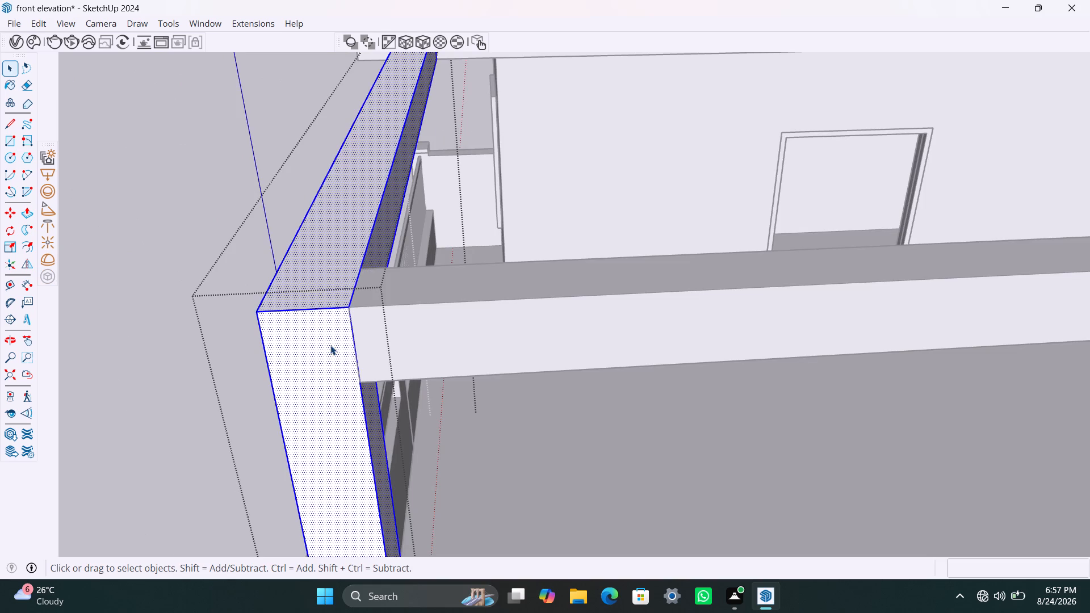
pyautogui.scroll(-15, 244, 289)
pyautogui.click(269, 100)
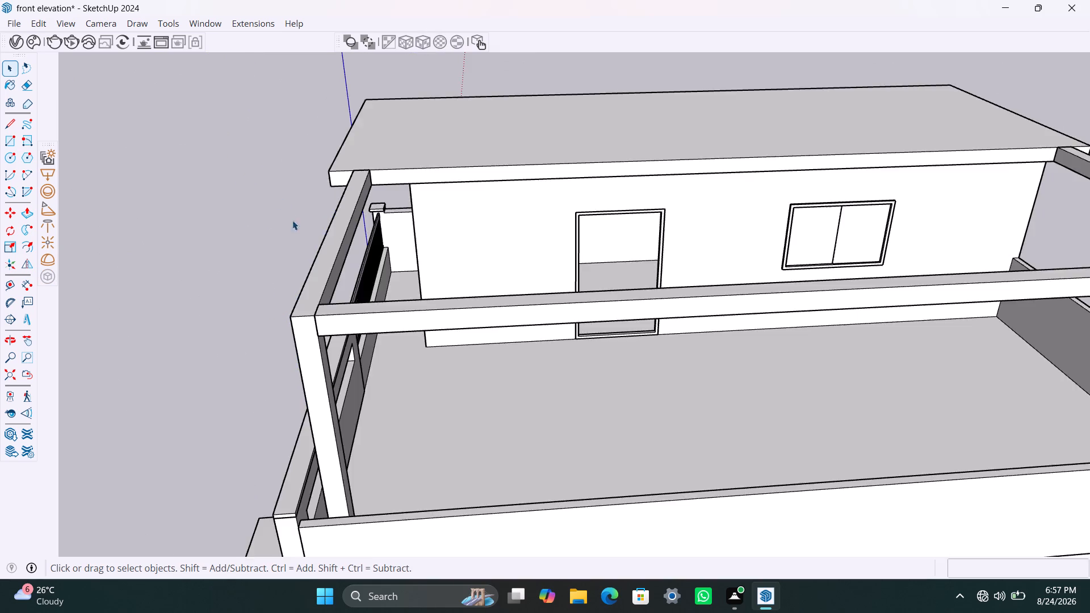
# Examine the terrace frame from above and check which geometry belongs to the front corner column's group.
pyautogui.scroll(-5, 291, 234)
pyautogui.moveTo(293, 251); pyautogui.dragTo(433, 232, button='middle')
pyautogui.scroll(-3, 417, 281)
pyautogui.moveTo(455, 332); pyautogui.dragTo(249, 400, button='middle')
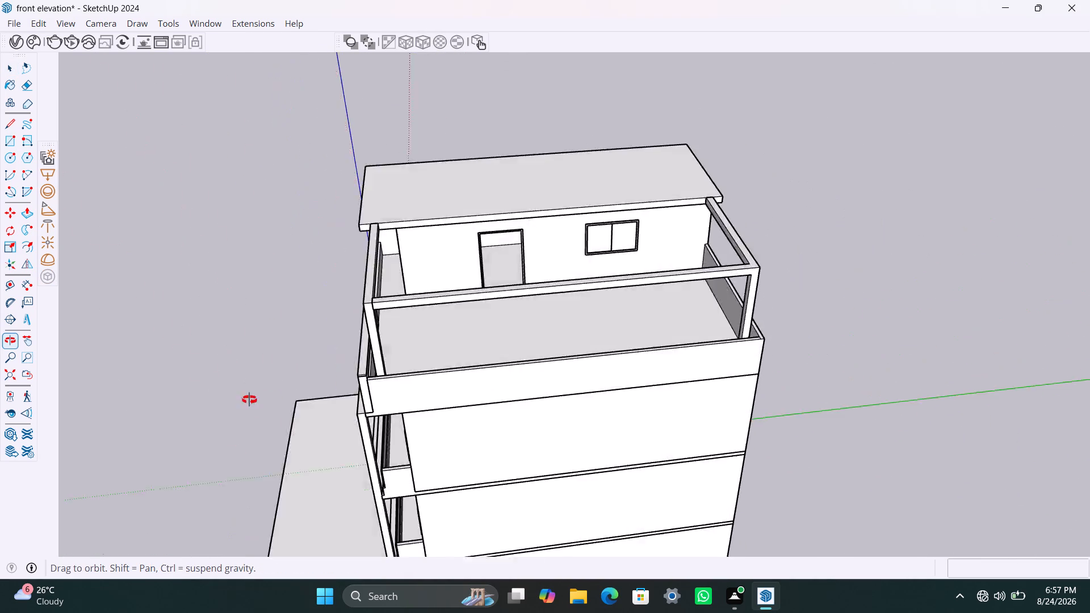
pyautogui.moveTo(249, 400); pyautogui.dragTo(246, 400, button='middle')
pyautogui.scroll(-4, 533, 248)
pyautogui.moveTo(550, 291); pyautogui.dragTo(548, 308, button='middle')
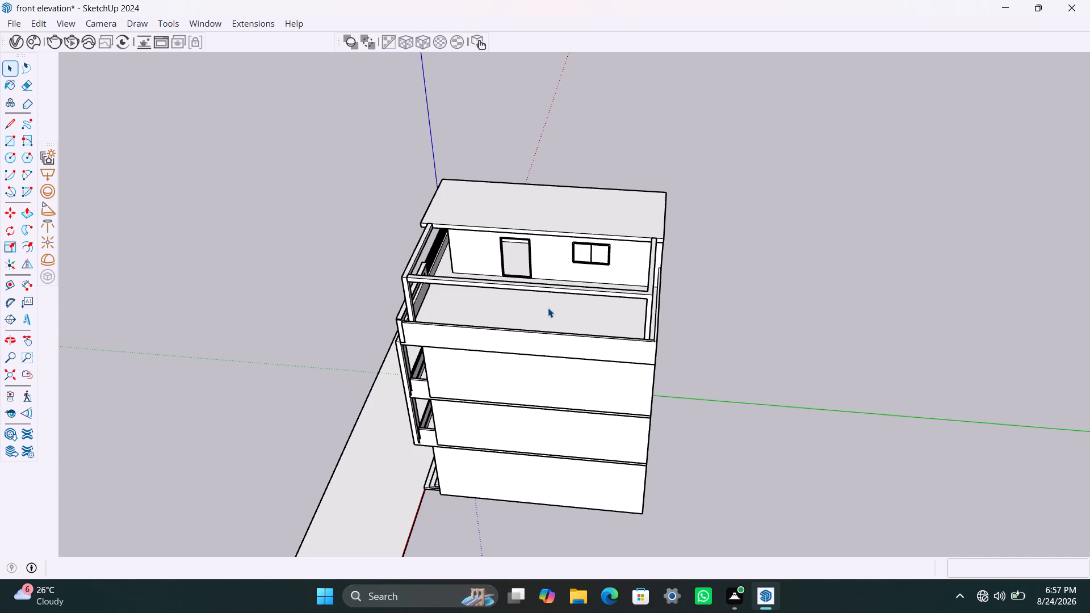
pyautogui.scroll(3, 435, 230)
pyautogui.moveTo(464, 244); pyautogui.dragTo(485, 259, button='middle')
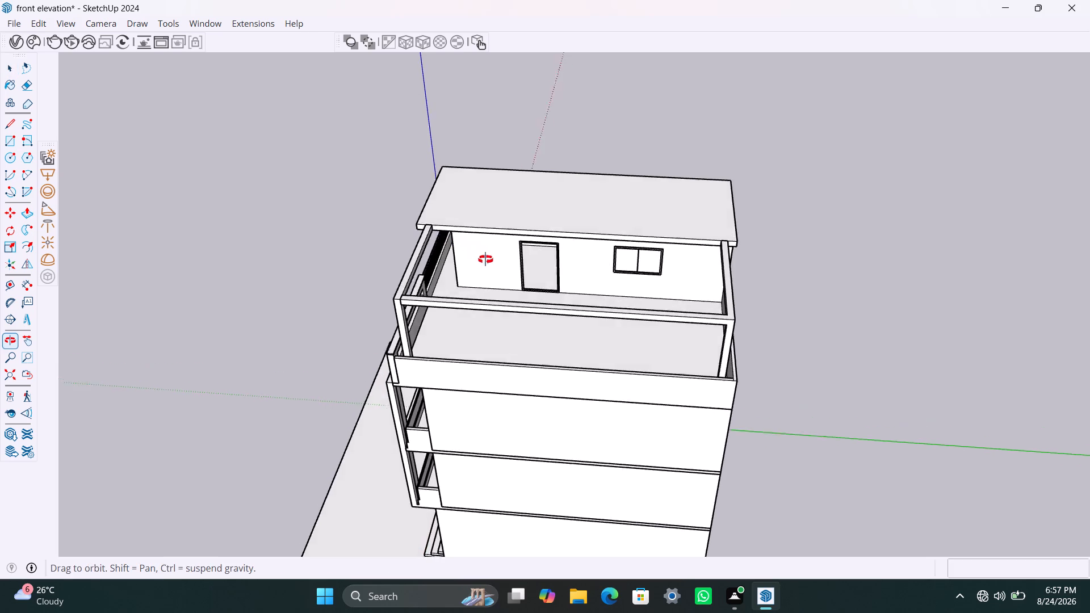
pyautogui.moveTo(485, 259); pyautogui.dragTo(494, 294, button='middle')
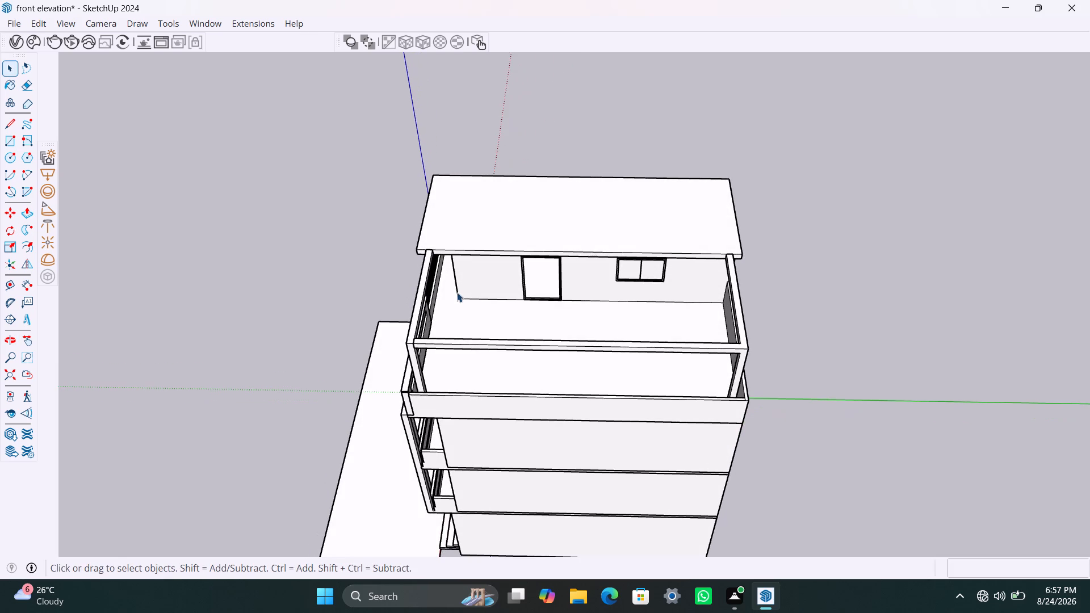
pyautogui.scroll(3, 449, 283)
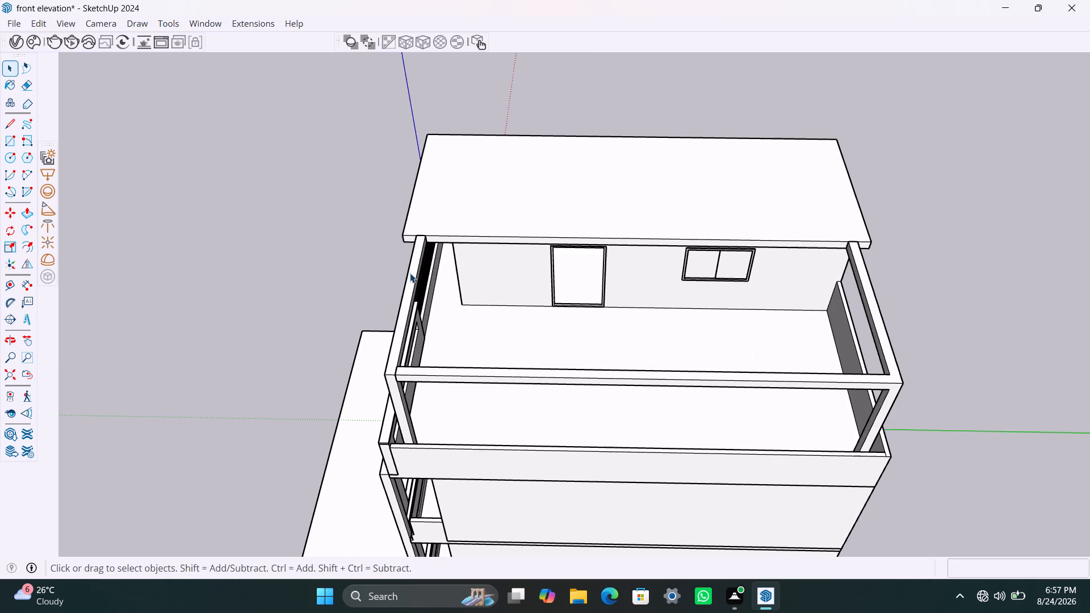
pyautogui.click(410, 273)
pyautogui.doubleClick(412, 278)
pyautogui.click(415, 284)
pyautogui.click(303, 292)
pyautogui.moveTo(432, 279); pyautogui.dragTo(416, 292, button='middle')
pyautogui.scroll(3, 417, 287)
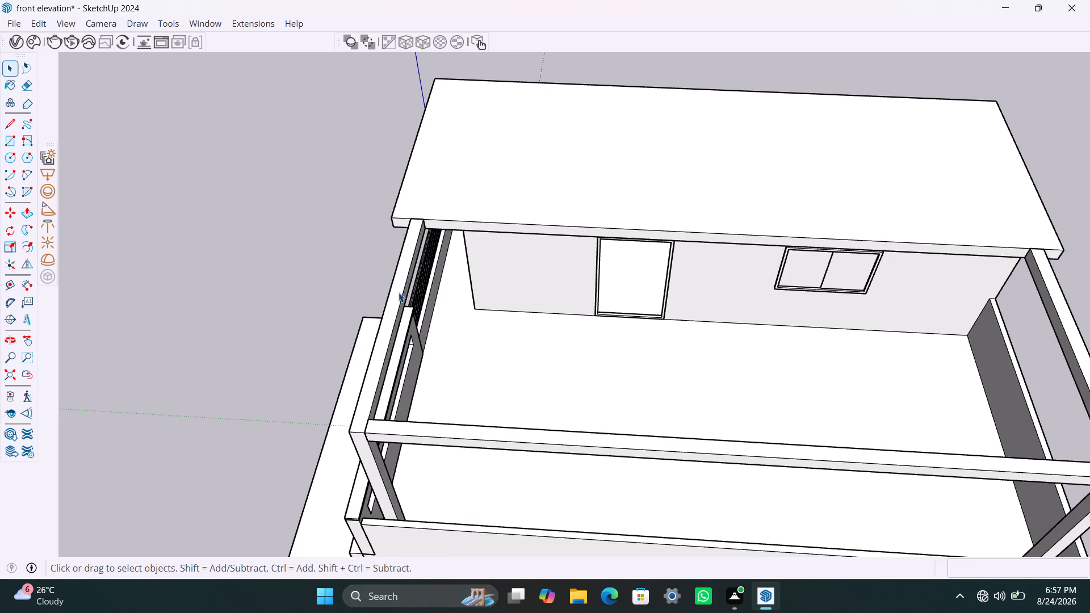
pyautogui.click(399, 292)
pyautogui.tripleClick(399, 293)
pyautogui.tripleClick(399, 294)
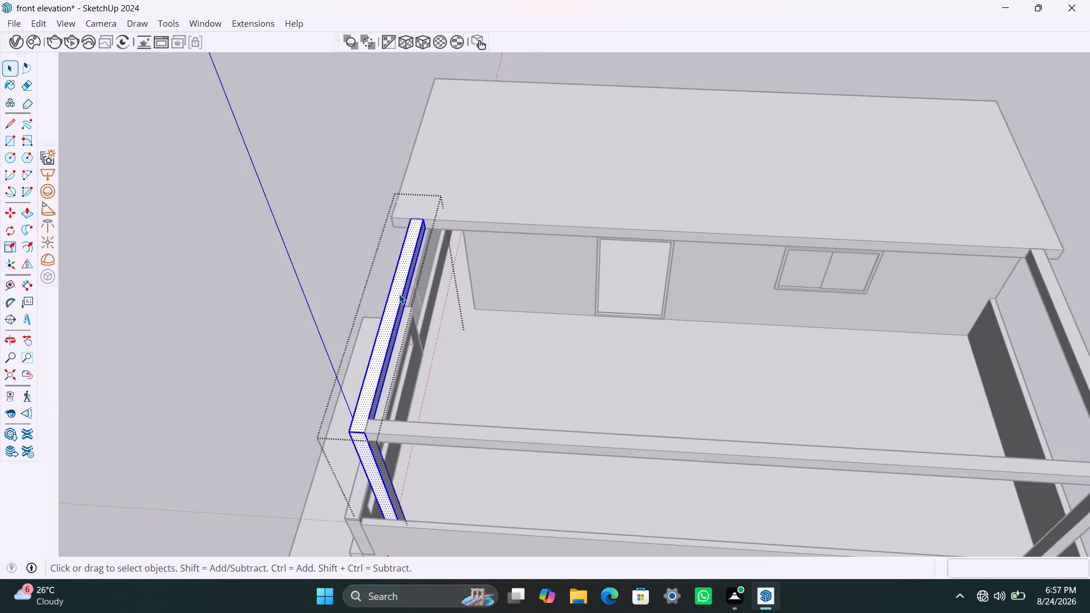
pyautogui.click(399, 294)
pyautogui.tripleClick(399, 294)
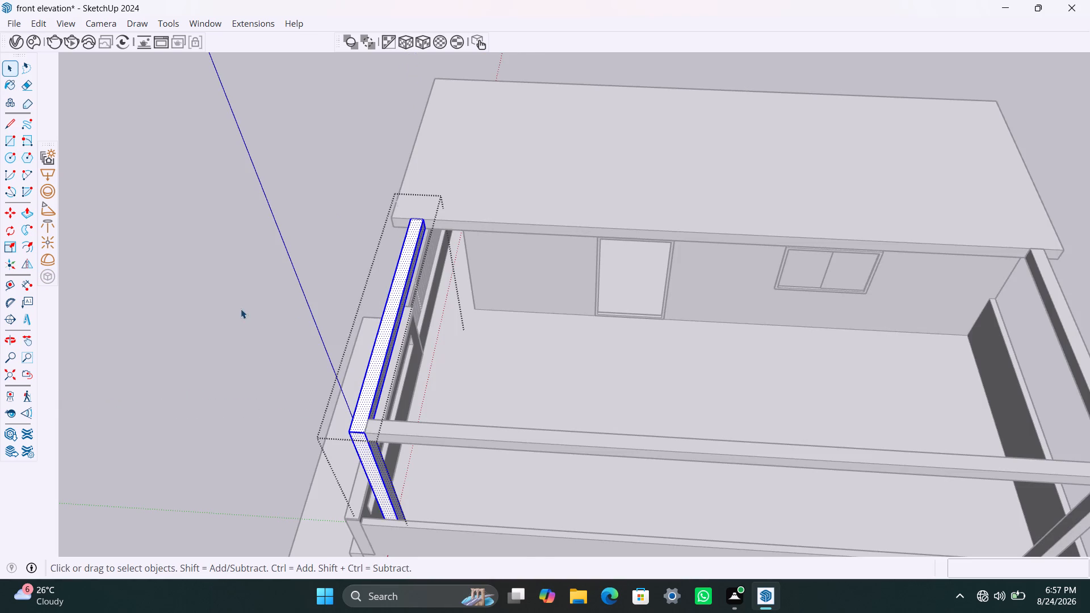
pyautogui.click(241, 309)
pyautogui.scroll(1, 426, 295)
pyautogui.moveTo(447, 329); pyautogui.dragTo(454, 337, button='middle')
pyautogui.scroll(-2, 452, 329)
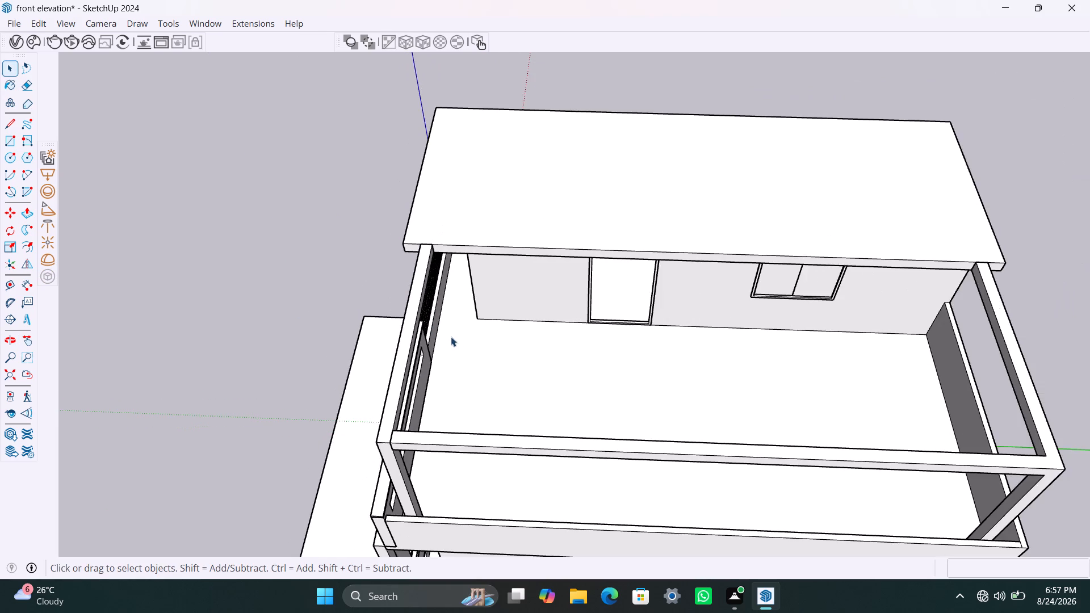
pyautogui.scroll(-2, 451, 337)
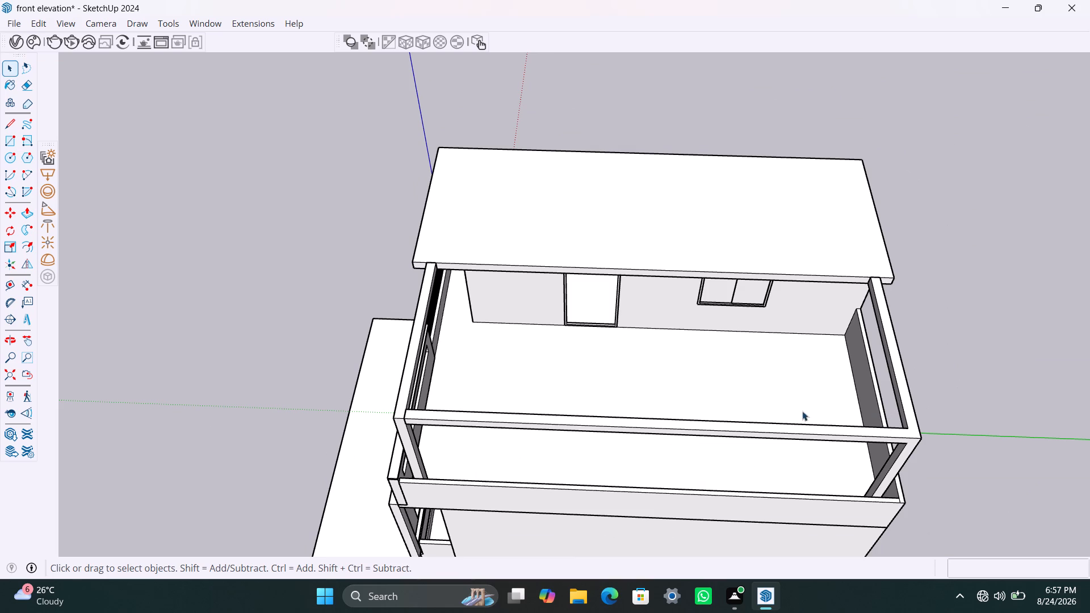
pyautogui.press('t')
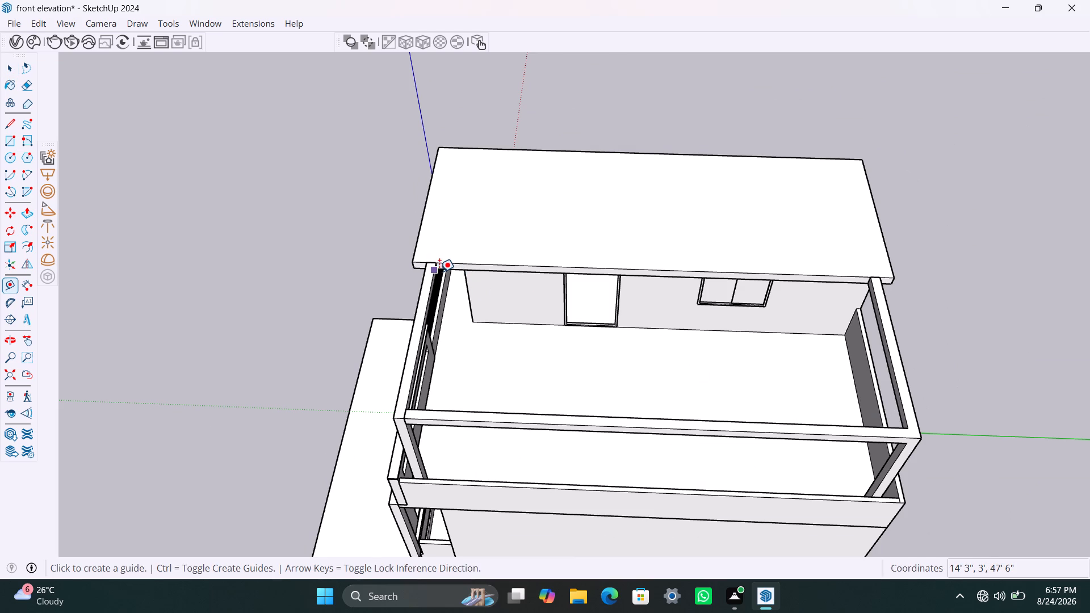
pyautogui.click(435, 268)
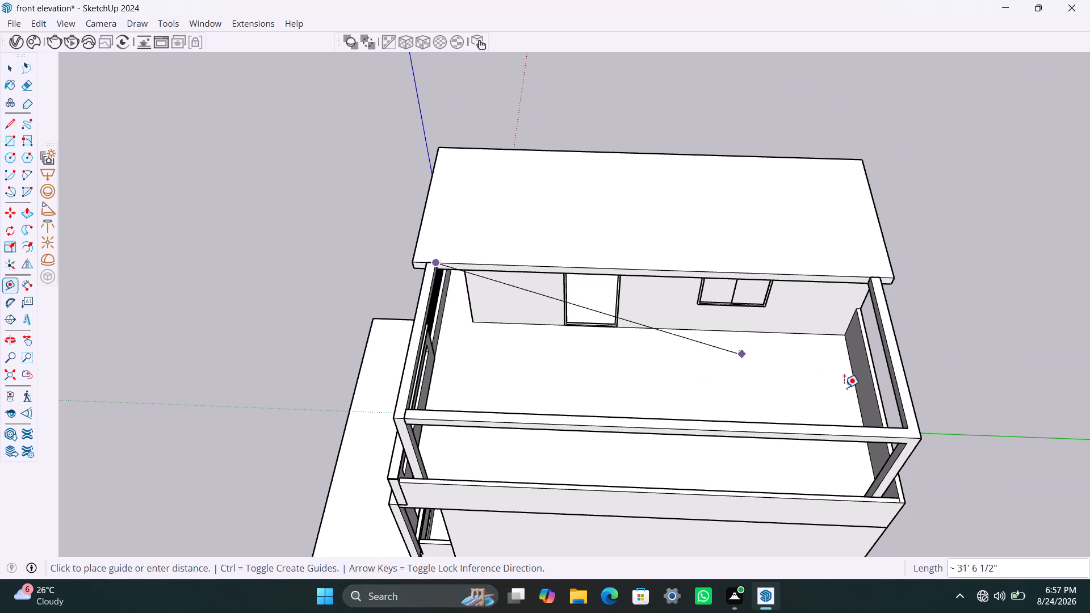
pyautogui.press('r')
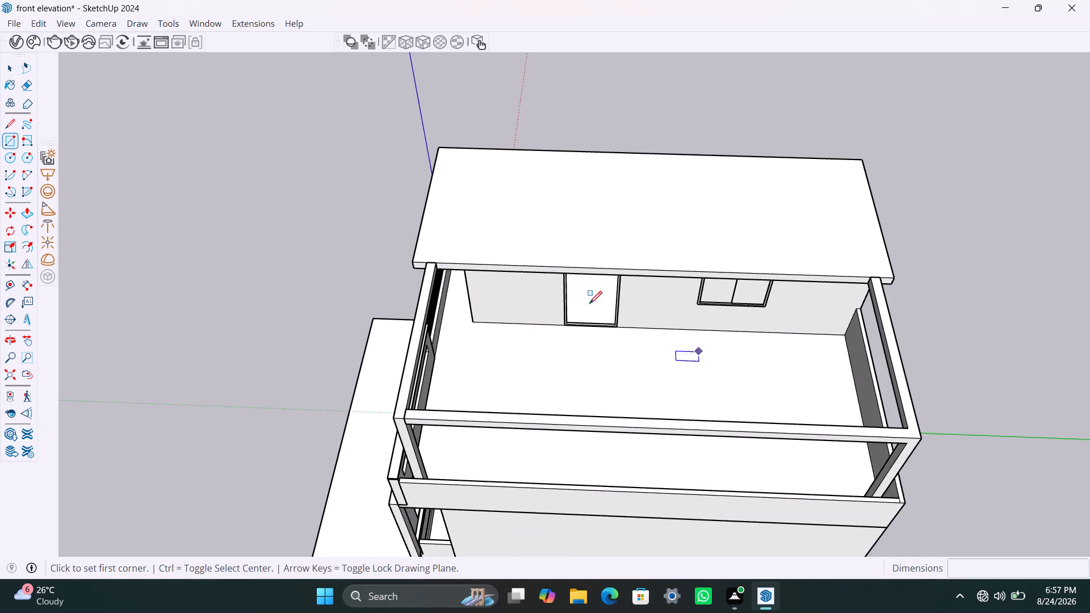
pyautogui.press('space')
# Draw a 35' 1 1/2" by 13' 10 1/2" rectangle across the terrace opening at the beams' top level and make it a group.
pyautogui.press('r')
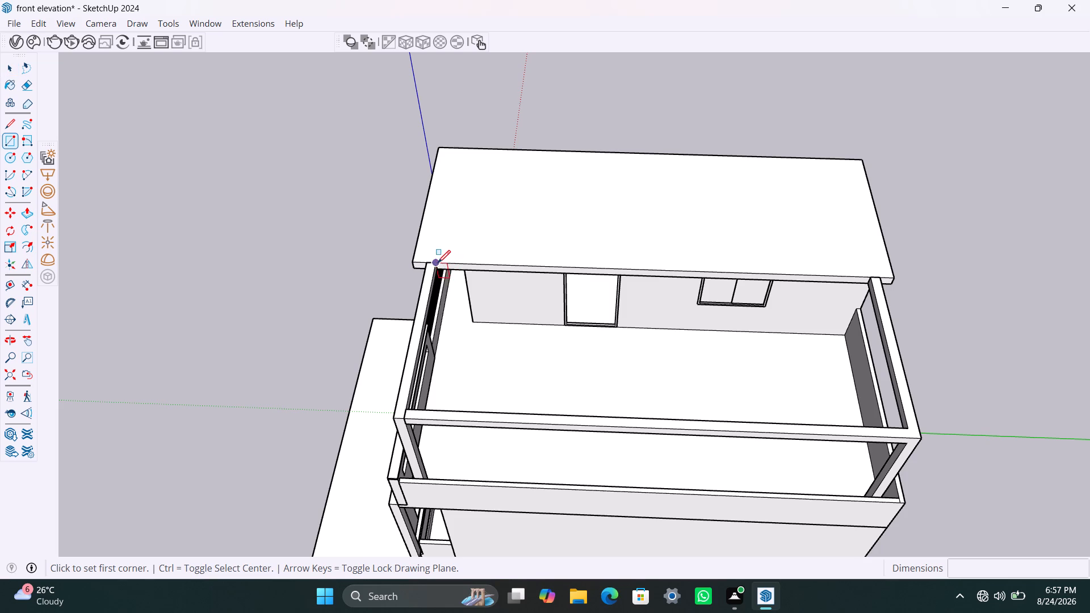
pyautogui.click(438, 263)
pyautogui.click(908, 427)
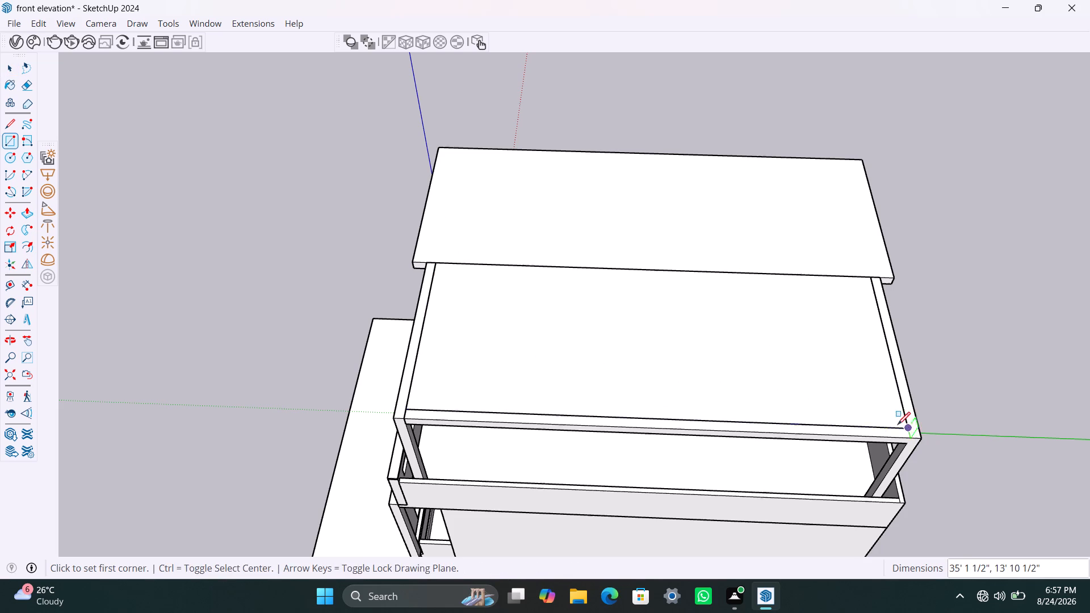
pyautogui.press('space')
pyautogui.scroll(-3, 752, 404)
pyautogui.moveTo(727, 389); pyautogui.dragTo(725, 383, button='middle')
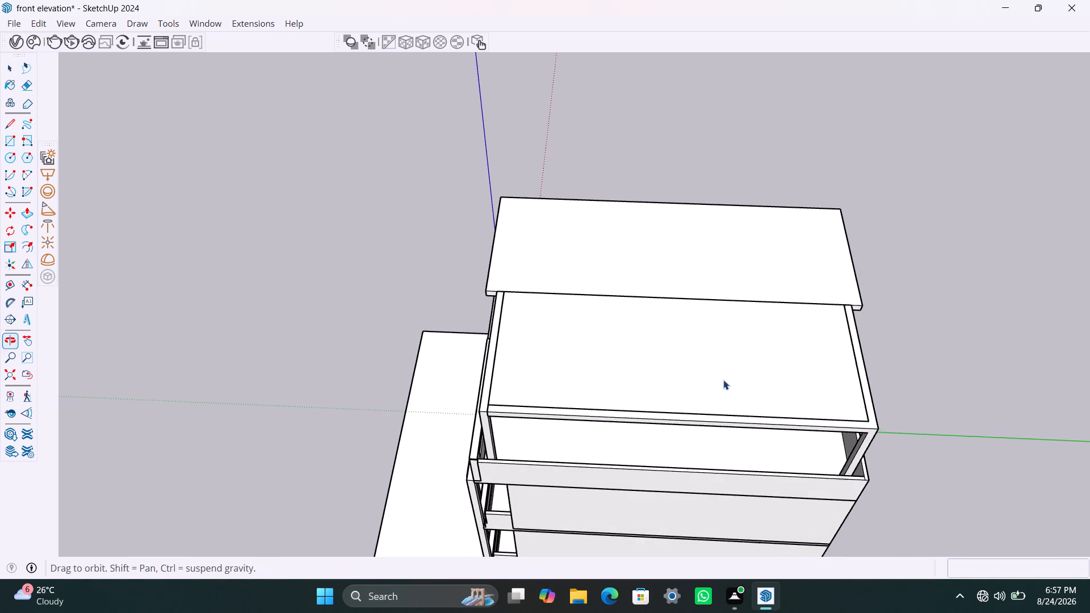
pyautogui.doubleClick(718, 373)
pyautogui.rightClick(718, 373)
pyautogui.click(779, 189)
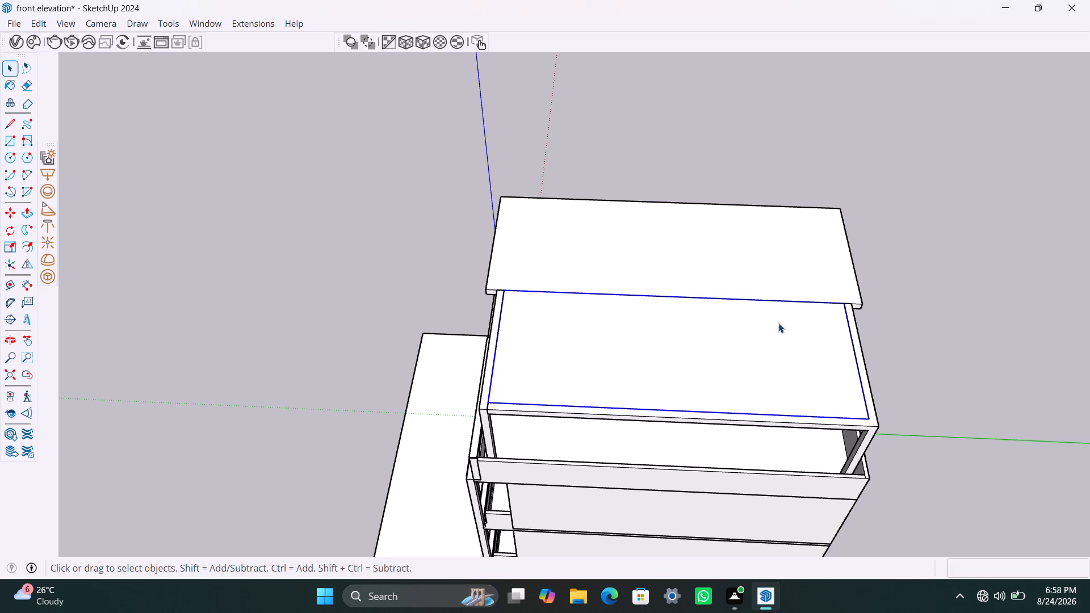
# Examine the terrace frame and cover panel from below, checking which geometry belongs to the side beam's column-and-beam group.
pyautogui.scroll(-3, 959, 427)
pyautogui.moveTo(786, 413); pyautogui.dragTo(699, 275, button='middle')
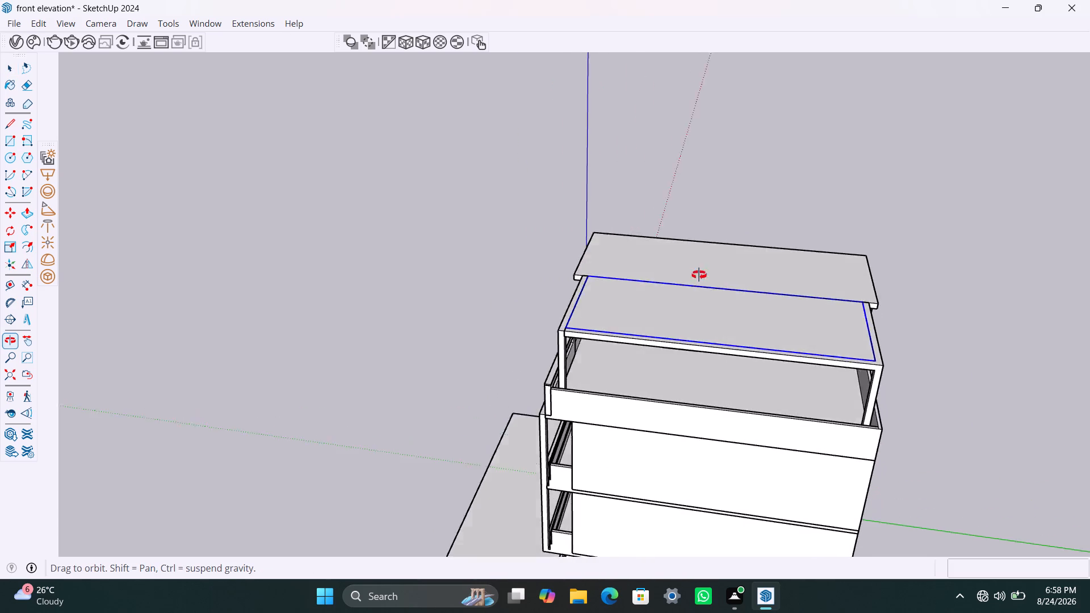
pyautogui.moveTo(699, 275); pyautogui.dragTo(631, 87, button='middle')
pyautogui.scroll(4, 548, 197)
pyautogui.moveTo(557, 212); pyautogui.dragTo(582, 201, button='middle')
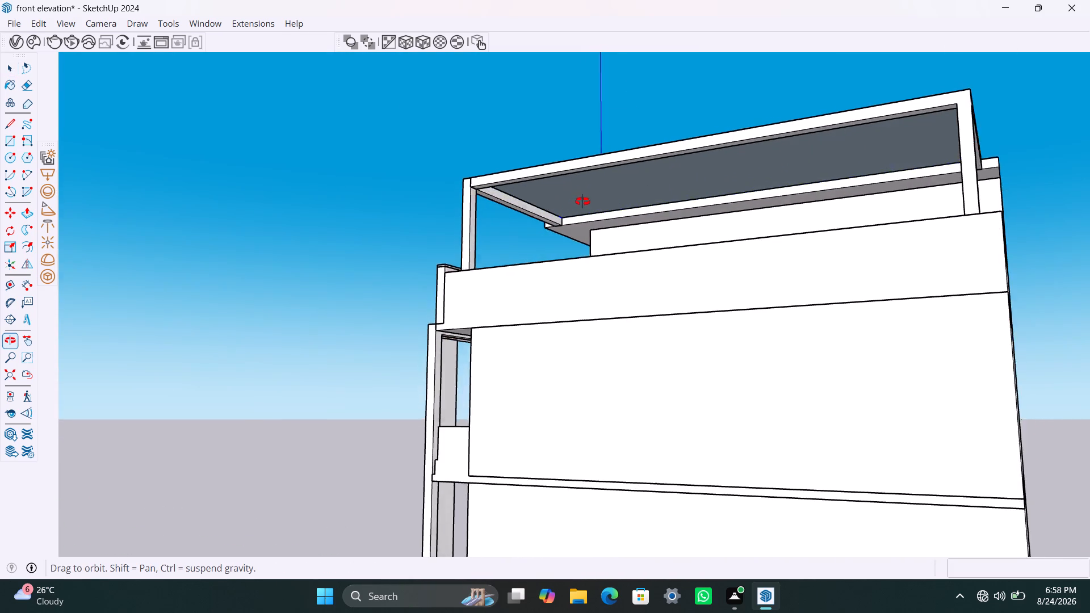
pyautogui.moveTo(582, 201); pyautogui.dragTo(567, 192, button='middle')
pyautogui.scroll(3, 518, 228)
pyautogui.moveTo(530, 210); pyautogui.dragTo(536, 218, button='middle')
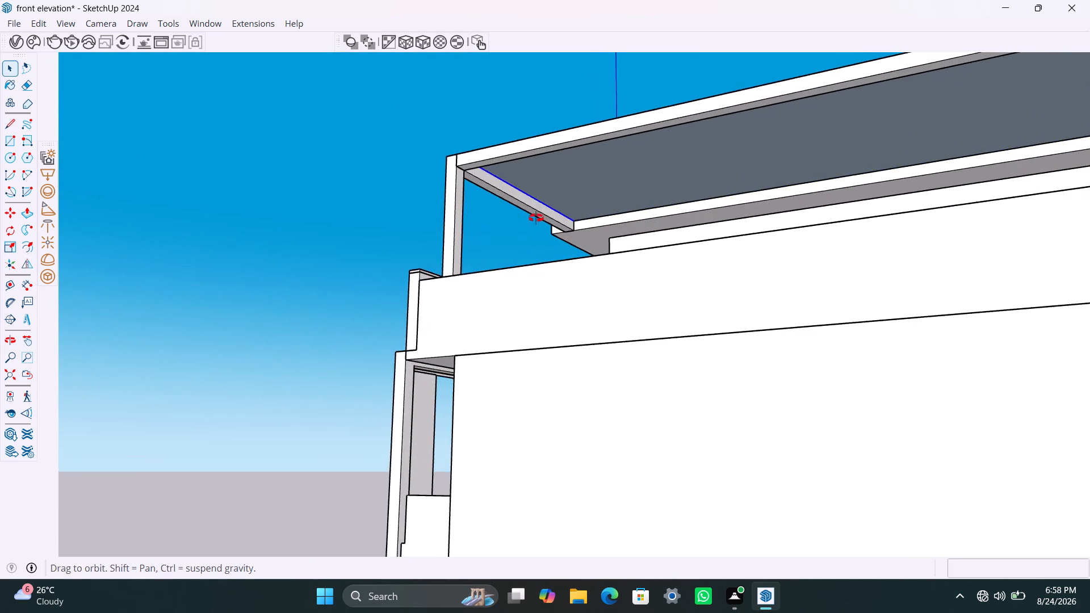
pyautogui.moveTo(536, 218); pyautogui.dragTo(543, 226, button='middle')
pyautogui.scroll(6, 544, 204)
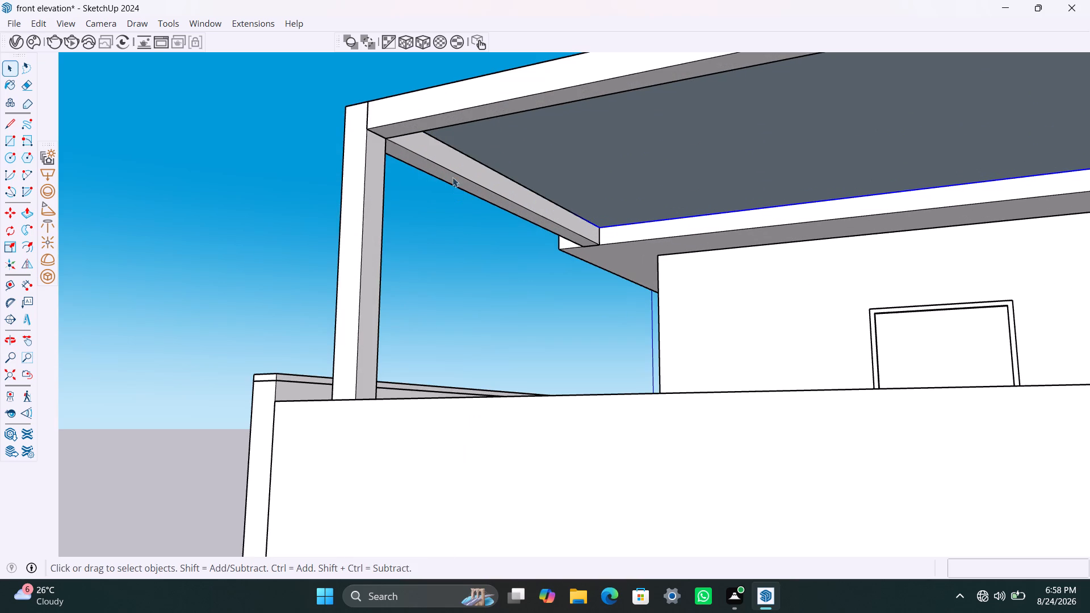
pyautogui.click(452, 164)
pyautogui.scroll(-1, 522, 174)
pyautogui.moveTo(580, 180); pyautogui.dragTo(626, 169, button='middle')
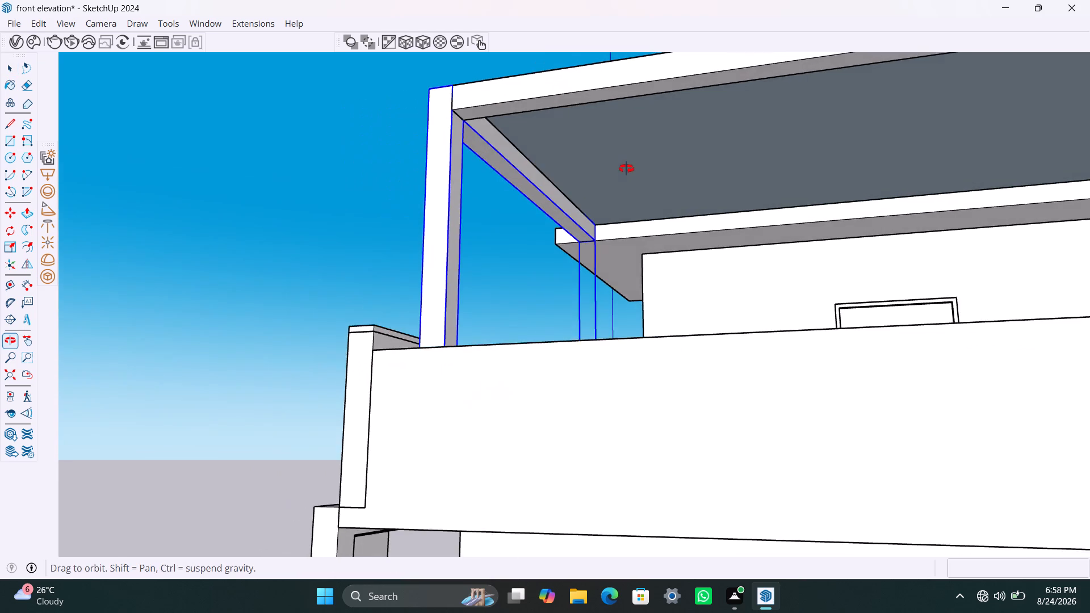
pyautogui.moveTo(626, 169); pyautogui.dragTo(626, 168, button='middle')
pyautogui.scroll(-2, 622, 177)
pyautogui.moveTo(700, 218); pyautogui.dragTo(655, 215, button='middle')
pyautogui.scroll(-4, 746, 159)
pyautogui.moveTo(736, 163); pyautogui.dragTo(735, 163, button='middle')
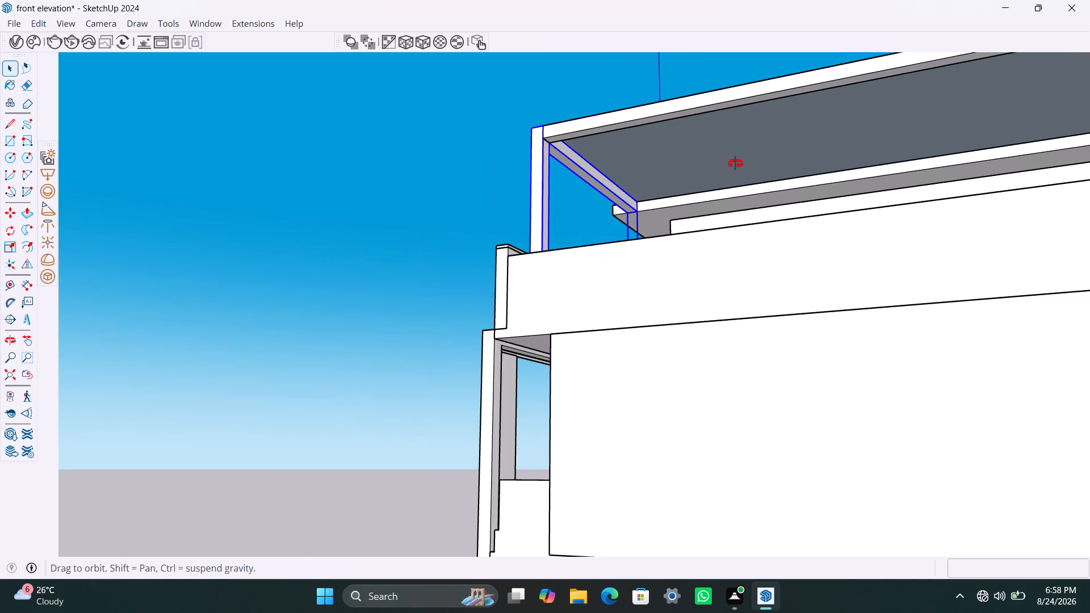
pyautogui.moveTo(735, 163); pyautogui.dragTo(722, 182, button='middle')
pyautogui.scroll(3, 609, 200)
pyautogui.moveTo(695, 155); pyautogui.dragTo(718, 171, button='middle')
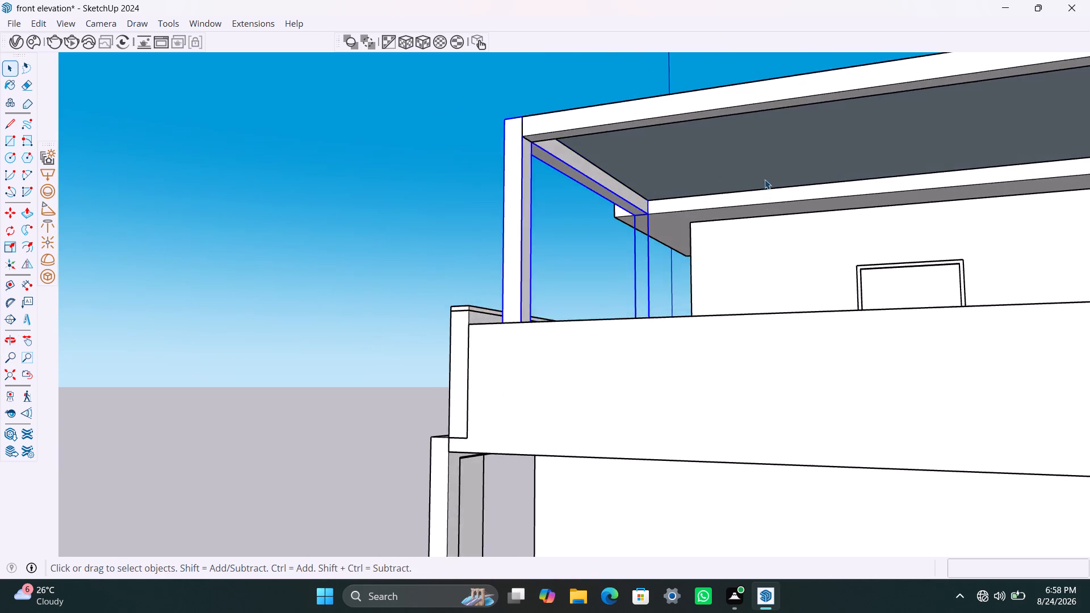
# Open the side column-and-beam group and make the beam's underside face with its edges a separate group.
pyautogui.scroll(-4, 764, 199)
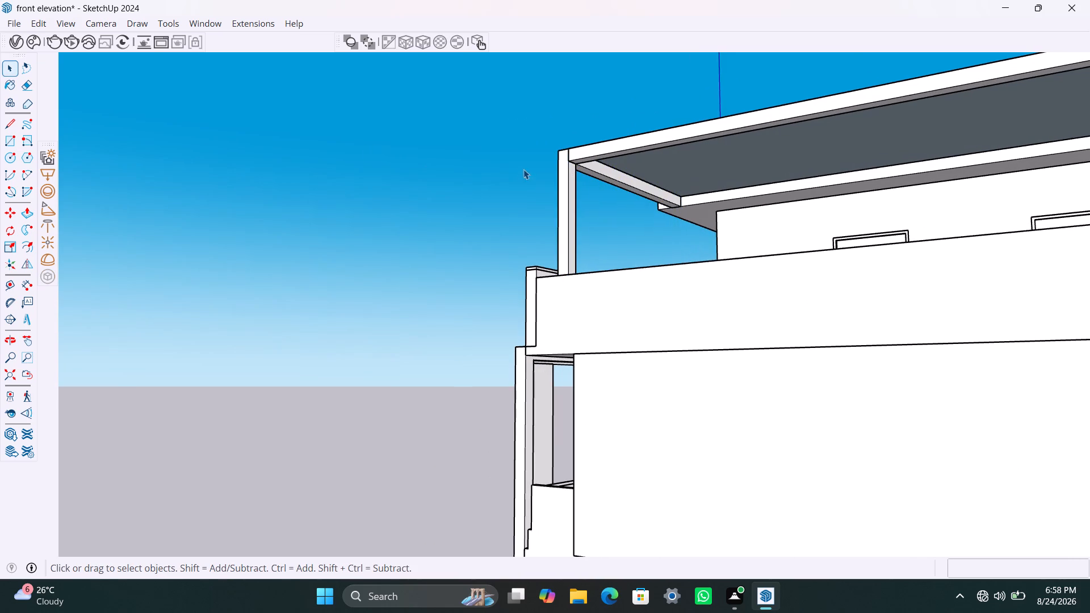
pyautogui.click(613, 174)
pyautogui.doubleClick(614, 178)
pyautogui.click(614, 180)
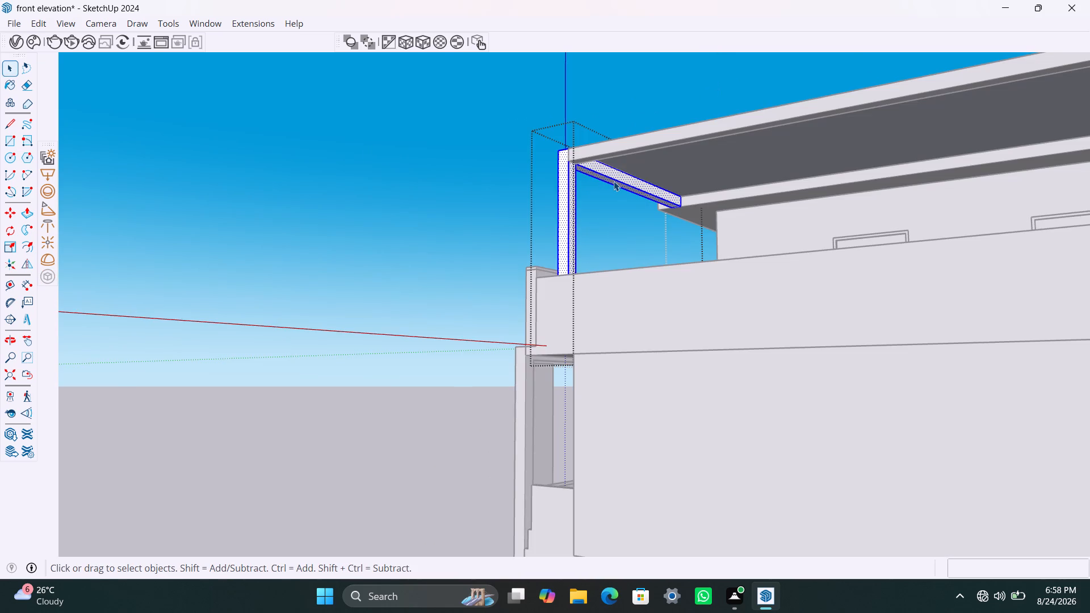
pyautogui.click(614, 181)
pyautogui.doubleClick(614, 181)
pyautogui.doubleClick(611, 182)
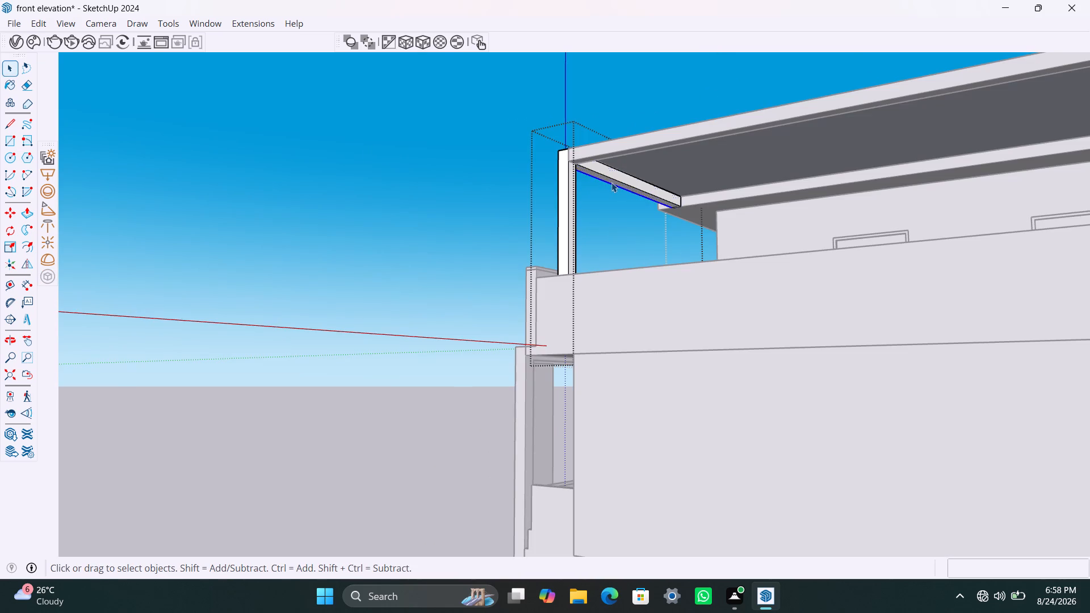
pyautogui.doubleClick(612, 182)
pyautogui.scroll(7, 612, 180)
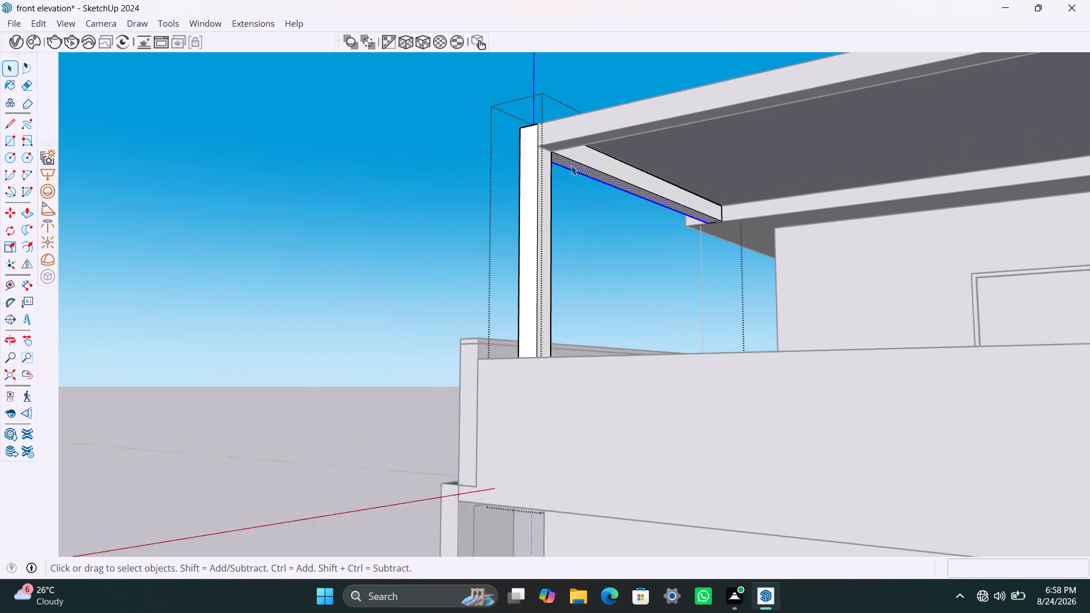
pyautogui.scroll(3, 569, 165)
pyautogui.doubleClick(568, 163)
pyautogui.rightClick(568, 163)
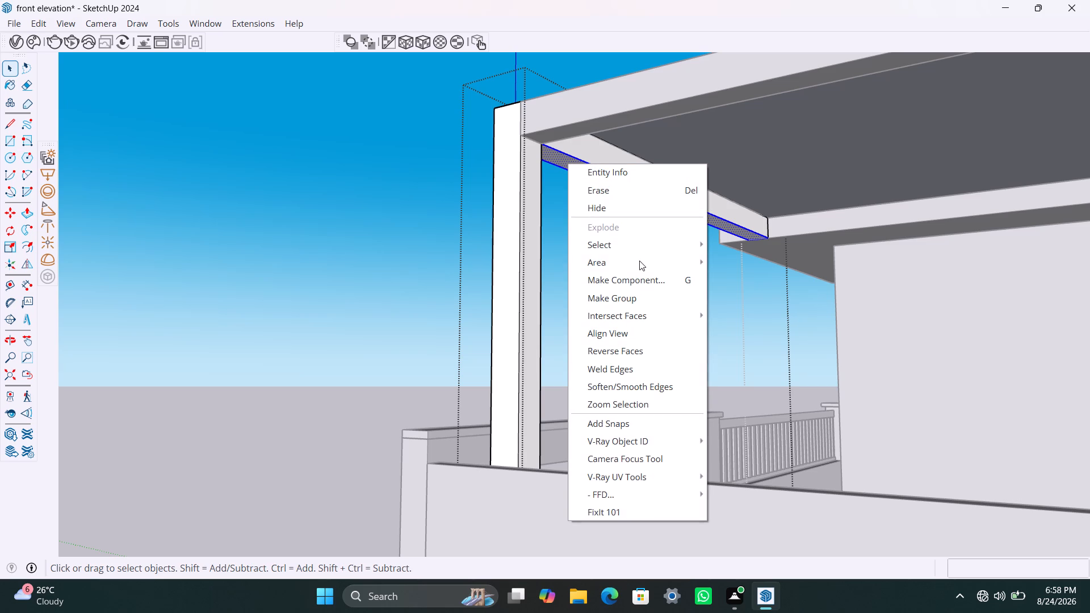
pyautogui.click(638, 305)
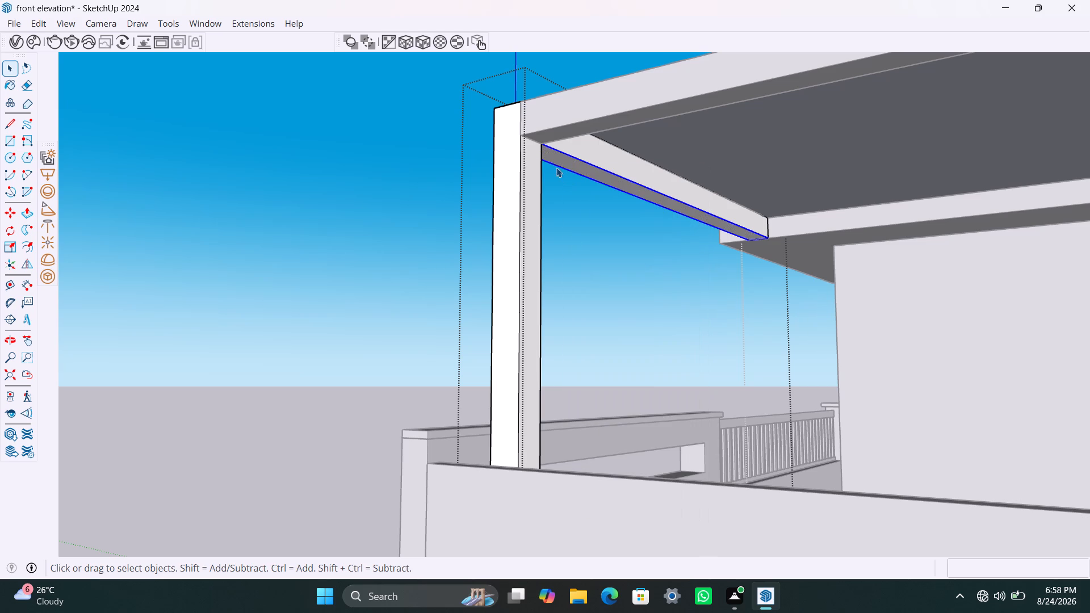
# Copy the underside strip 35' 10 1/2" along the long beam to the opposite side beam, dividing the distance into 4 equal spaces.
pyautogui.click(555, 160)
pyautogui.press('m')
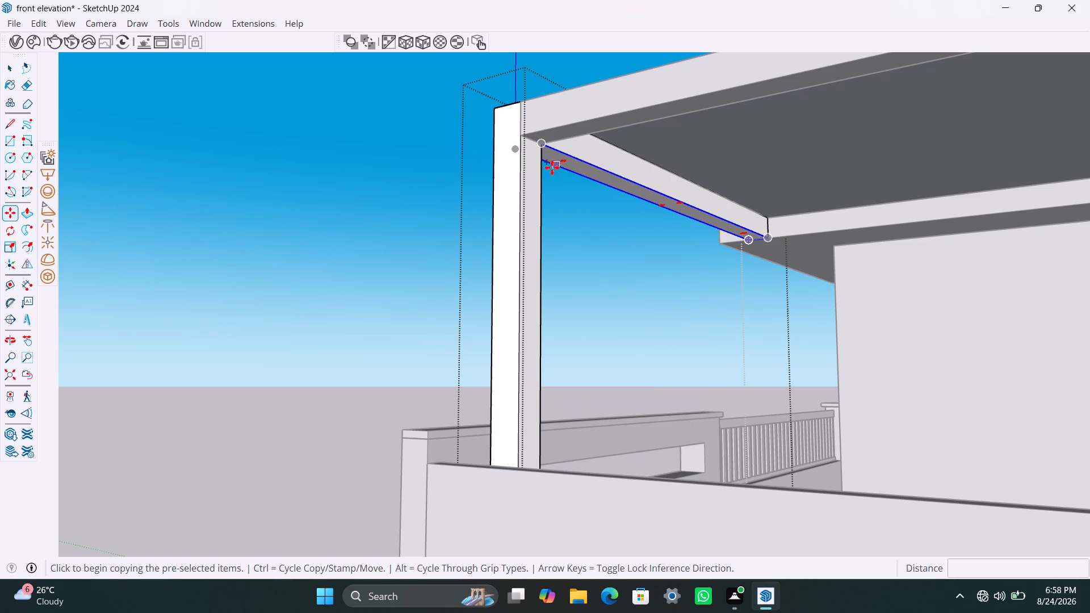
pyautogui.click(545, 148)
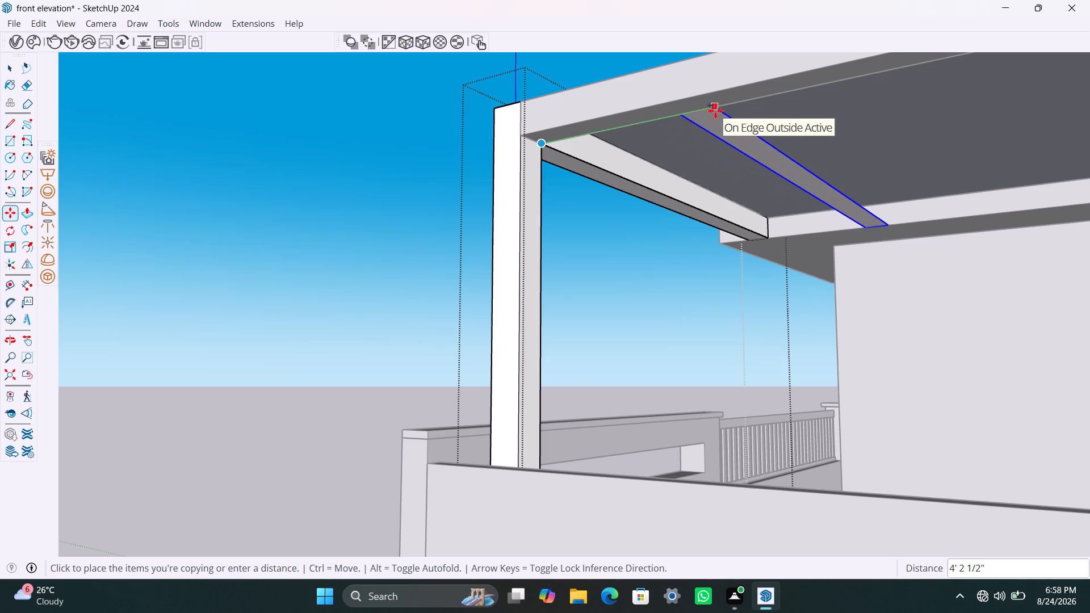
pyautogui.scroll(-12, 716, 110)
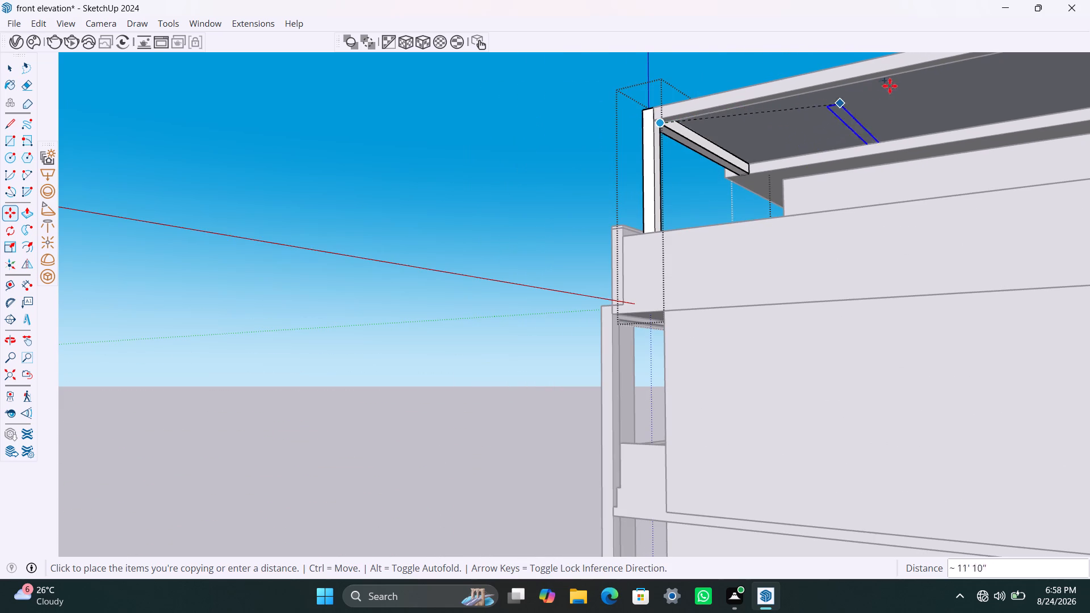
pyautogui.scroll(-4, 902, 82)
pyautogui.keyDown('shift'); pyautogui.moveTo(902, 82); pyautogui.dragTo(586, 104, button='middle'); pyautogui.keyUp('shift')
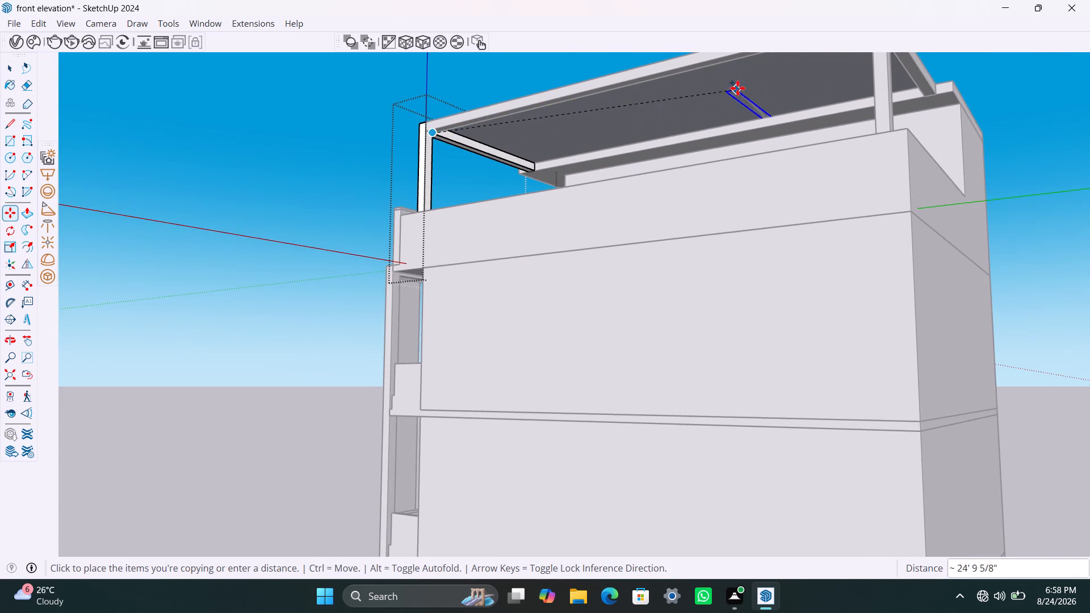
pyautogui.scroll(-3, 739, 80)
pyautogui.moveTo(725, 74); pyautogui.dragTo(610, 136, button='middle')
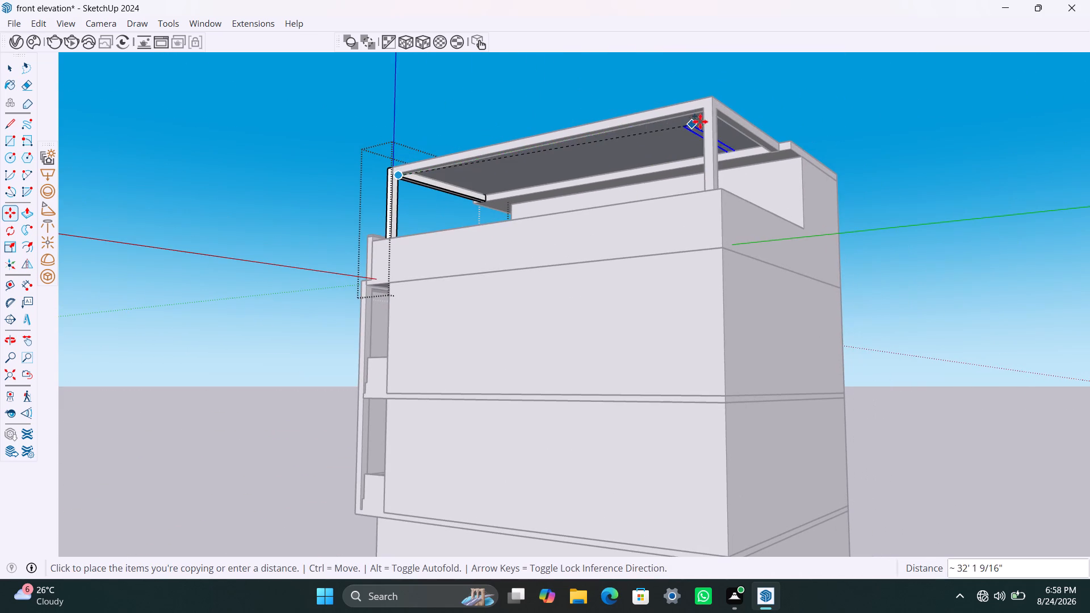
pyautogui.scroll(6, 711, 115)
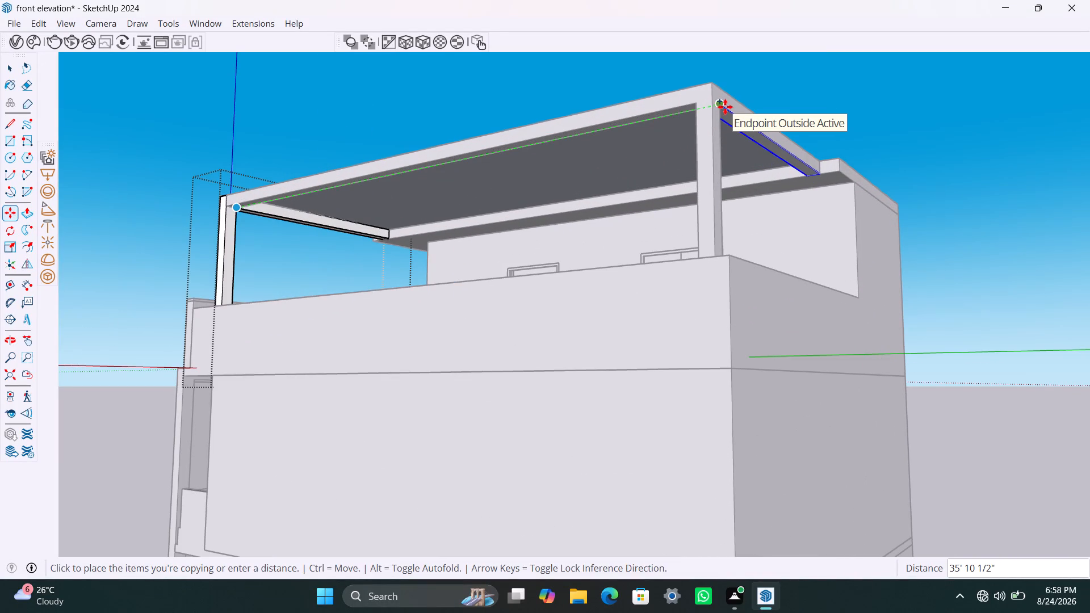
pyautogui.click(725, 107)
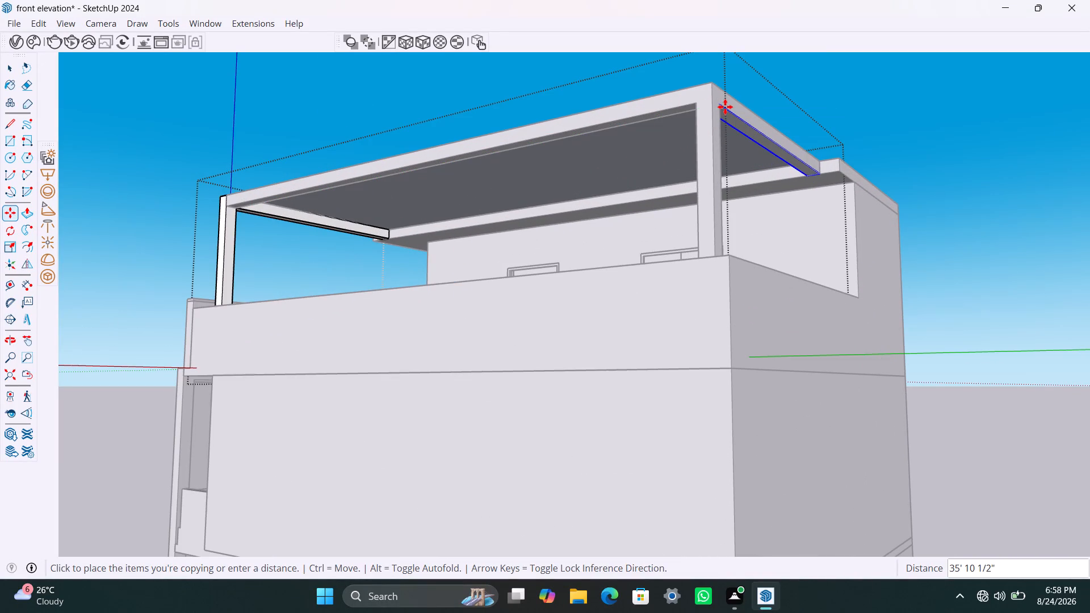
pyautogui.press('/')
pyautogui.press('4')
pyautogui.press('Return')
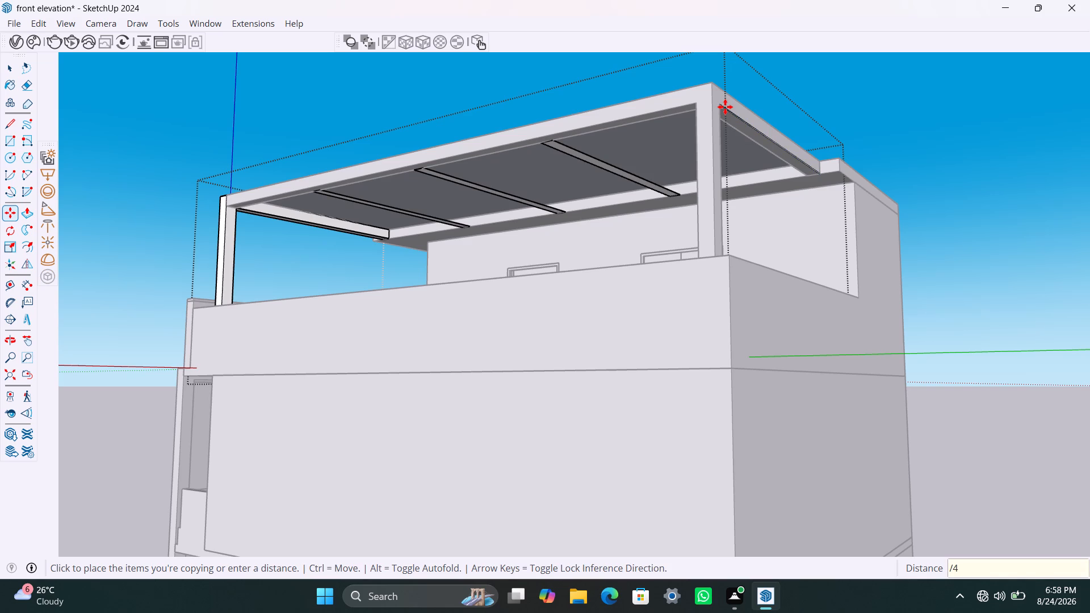
pyautogui.press('space')
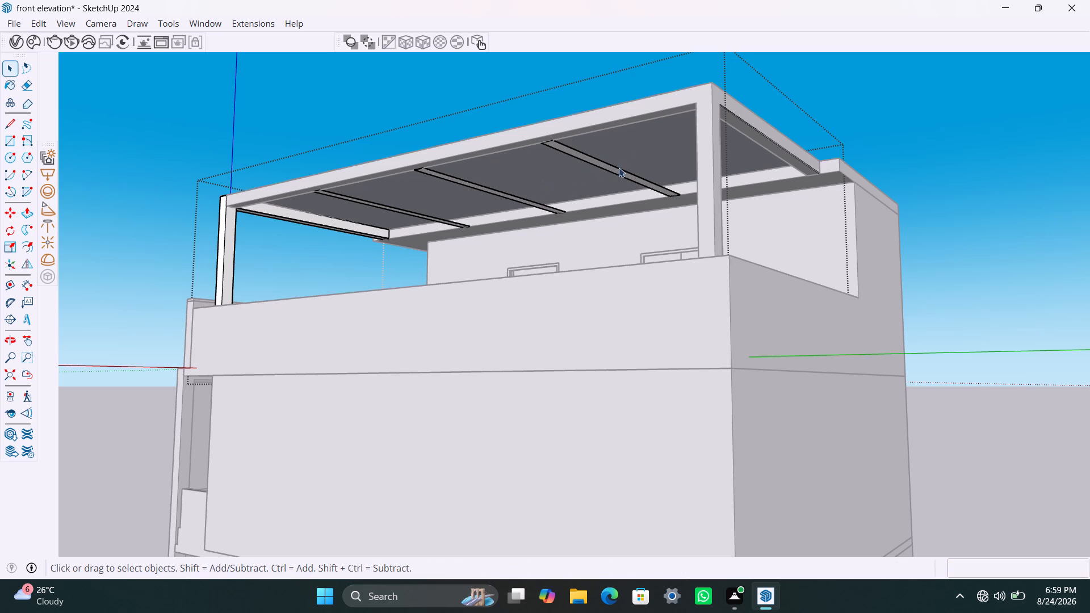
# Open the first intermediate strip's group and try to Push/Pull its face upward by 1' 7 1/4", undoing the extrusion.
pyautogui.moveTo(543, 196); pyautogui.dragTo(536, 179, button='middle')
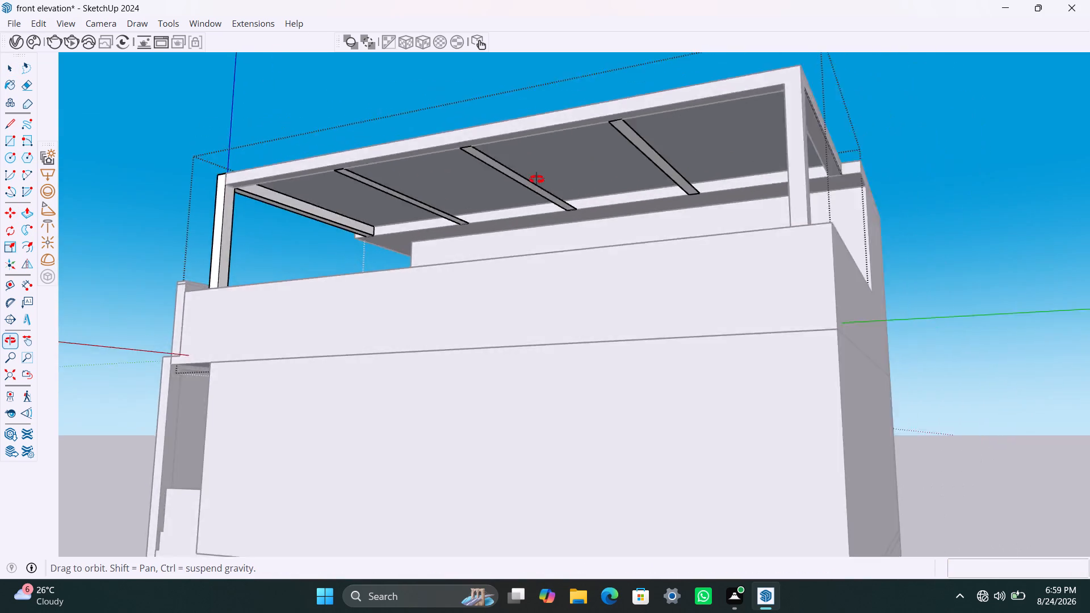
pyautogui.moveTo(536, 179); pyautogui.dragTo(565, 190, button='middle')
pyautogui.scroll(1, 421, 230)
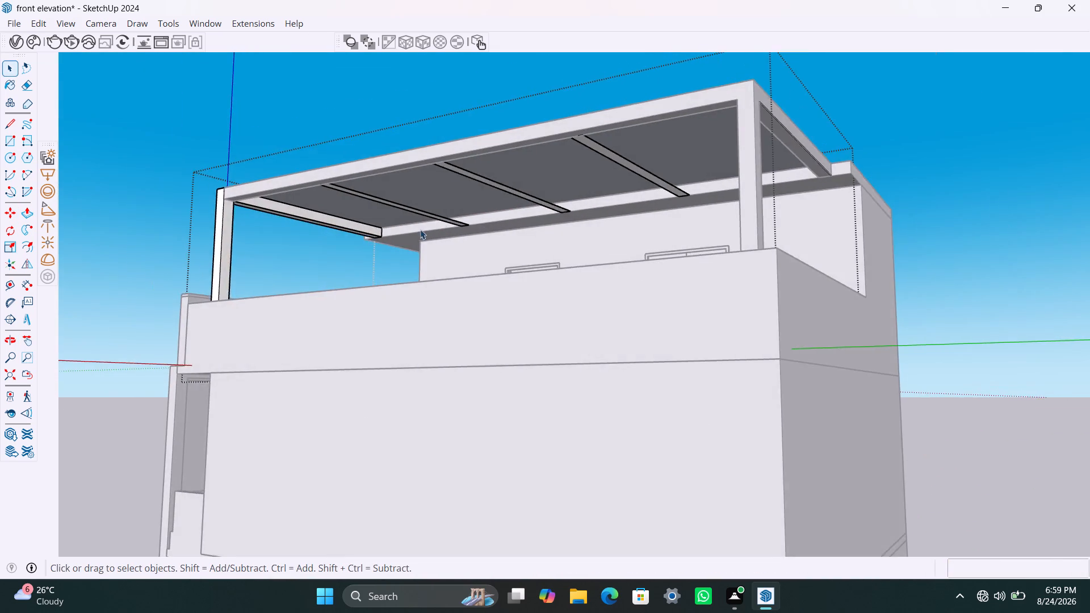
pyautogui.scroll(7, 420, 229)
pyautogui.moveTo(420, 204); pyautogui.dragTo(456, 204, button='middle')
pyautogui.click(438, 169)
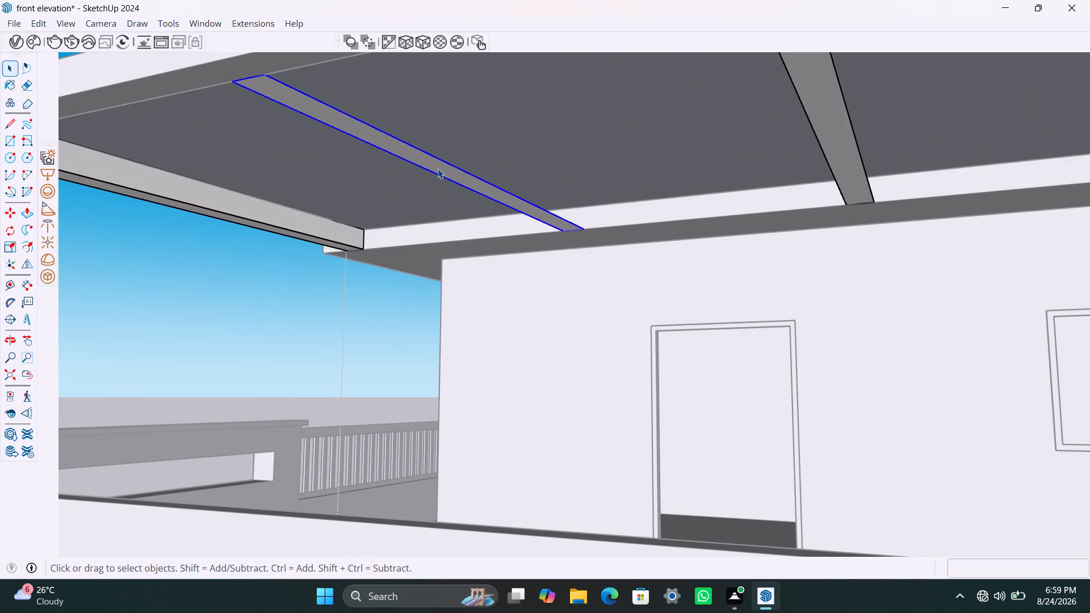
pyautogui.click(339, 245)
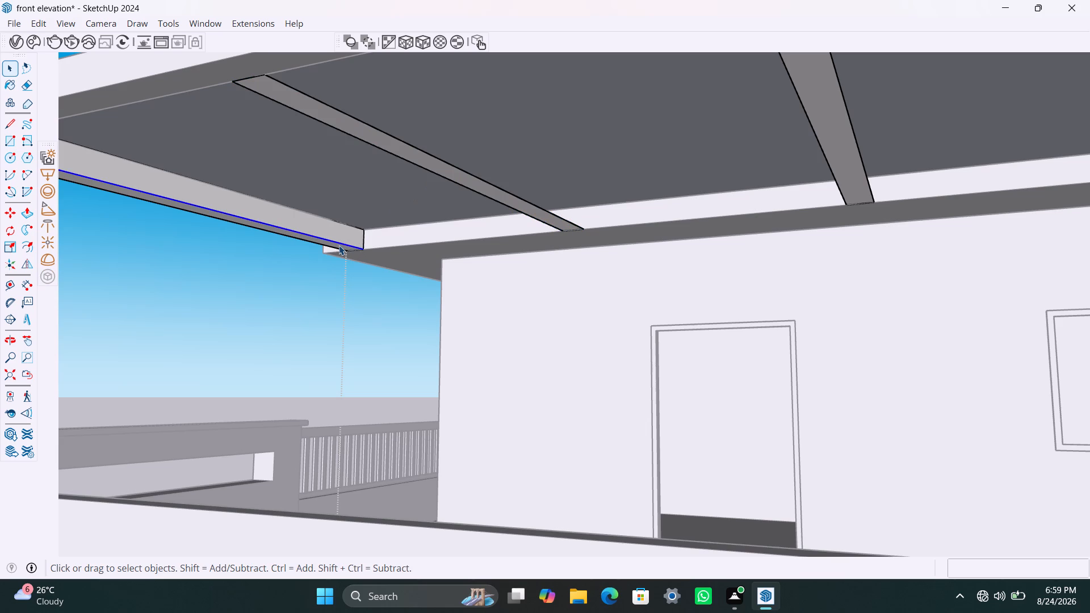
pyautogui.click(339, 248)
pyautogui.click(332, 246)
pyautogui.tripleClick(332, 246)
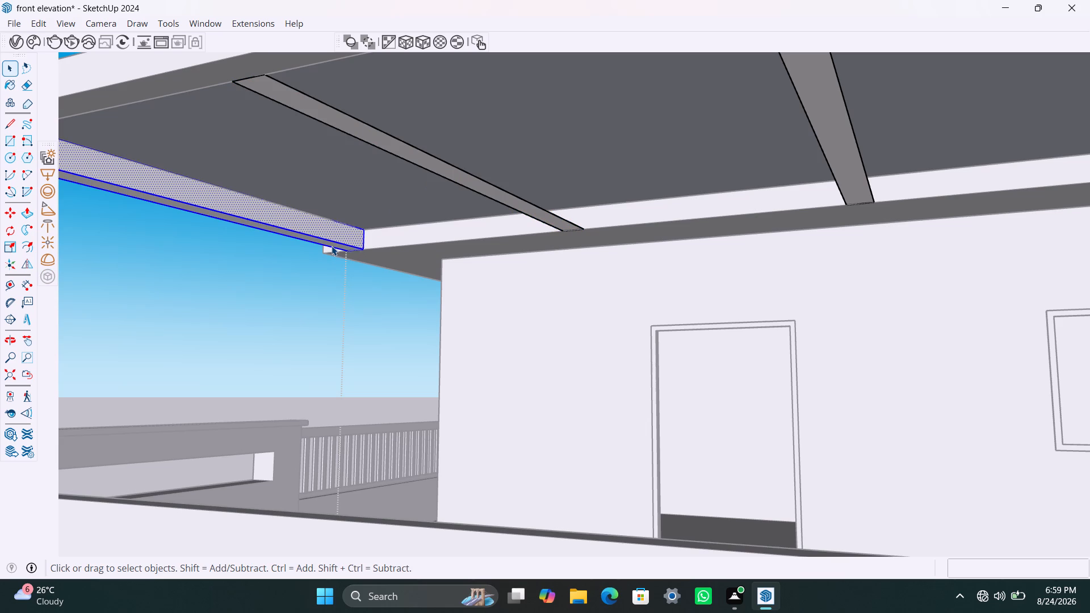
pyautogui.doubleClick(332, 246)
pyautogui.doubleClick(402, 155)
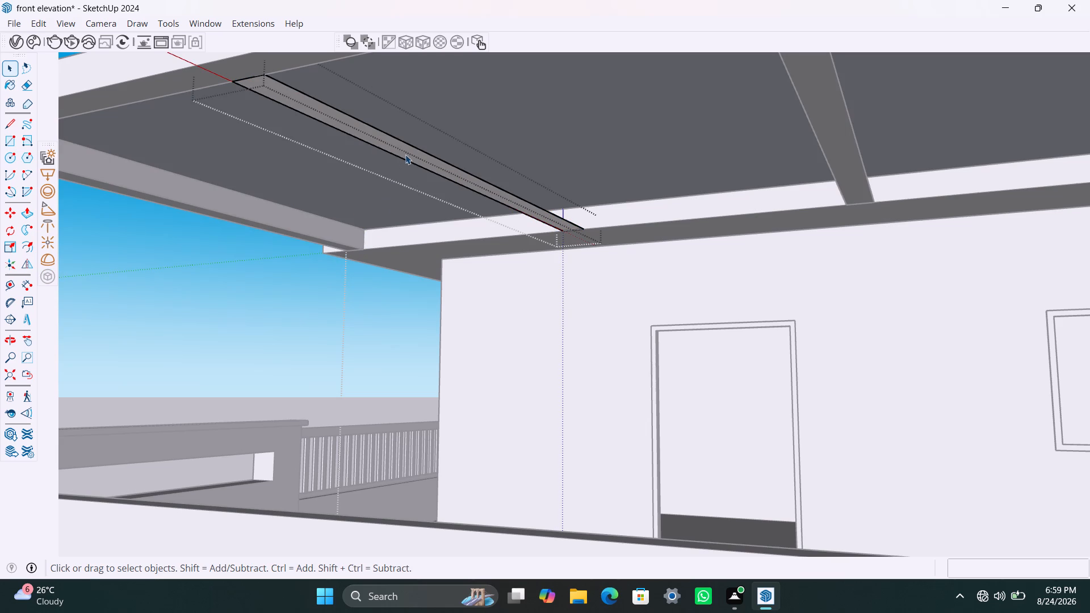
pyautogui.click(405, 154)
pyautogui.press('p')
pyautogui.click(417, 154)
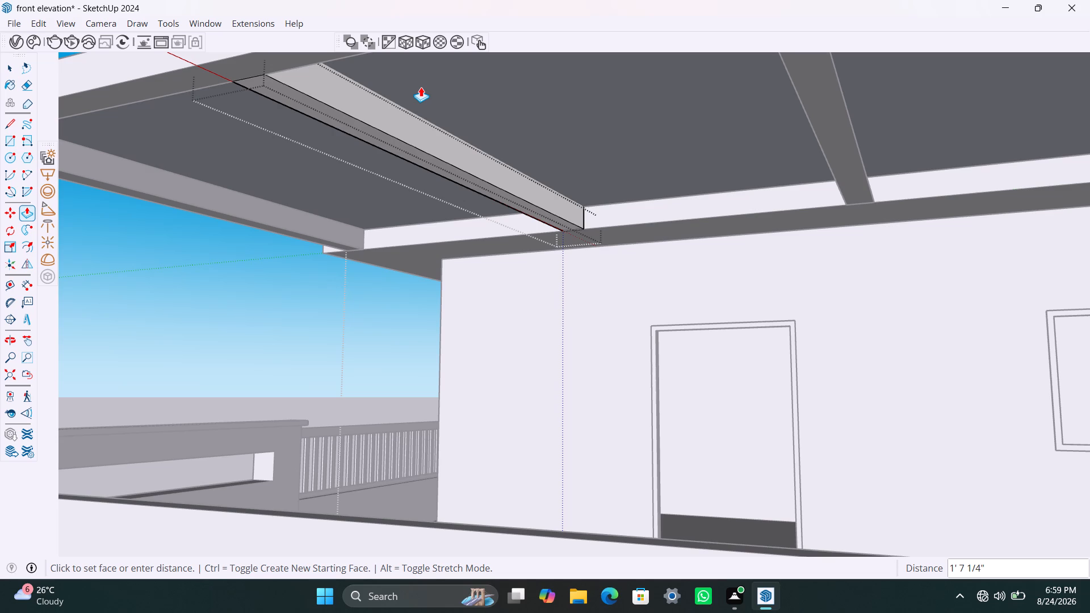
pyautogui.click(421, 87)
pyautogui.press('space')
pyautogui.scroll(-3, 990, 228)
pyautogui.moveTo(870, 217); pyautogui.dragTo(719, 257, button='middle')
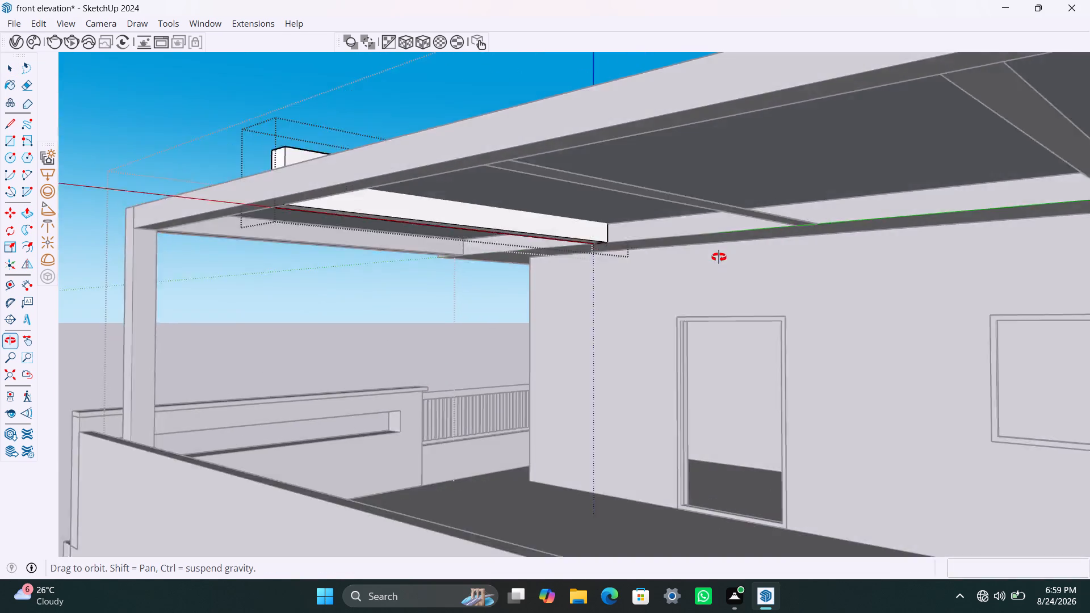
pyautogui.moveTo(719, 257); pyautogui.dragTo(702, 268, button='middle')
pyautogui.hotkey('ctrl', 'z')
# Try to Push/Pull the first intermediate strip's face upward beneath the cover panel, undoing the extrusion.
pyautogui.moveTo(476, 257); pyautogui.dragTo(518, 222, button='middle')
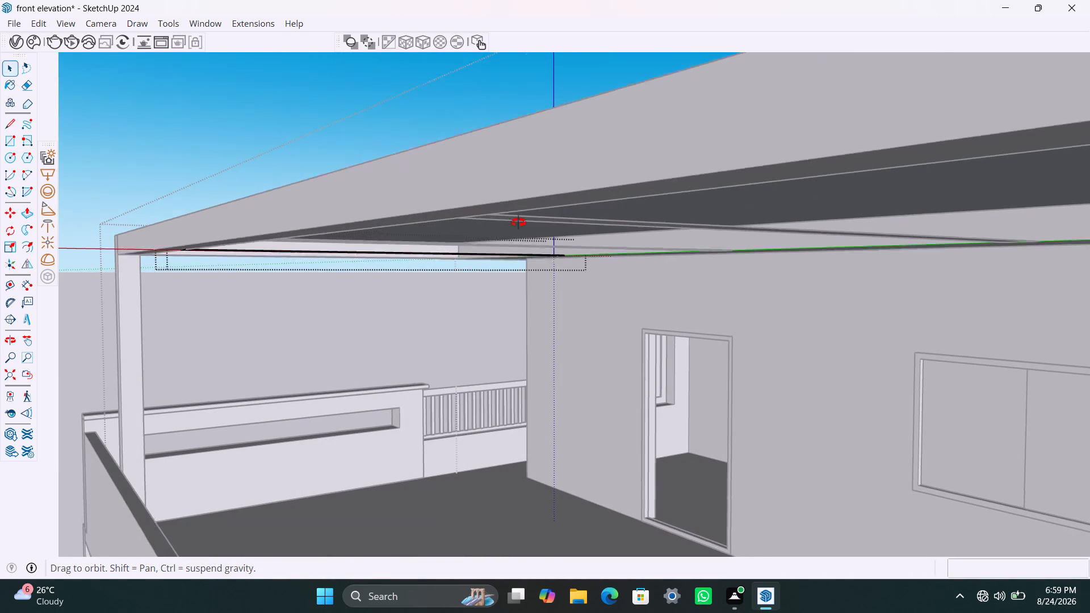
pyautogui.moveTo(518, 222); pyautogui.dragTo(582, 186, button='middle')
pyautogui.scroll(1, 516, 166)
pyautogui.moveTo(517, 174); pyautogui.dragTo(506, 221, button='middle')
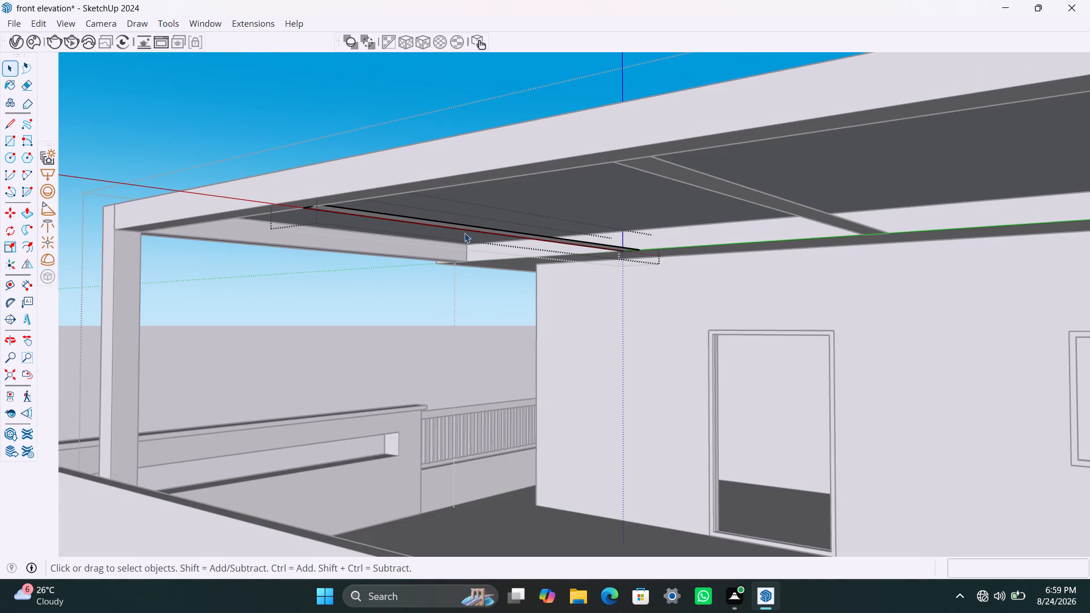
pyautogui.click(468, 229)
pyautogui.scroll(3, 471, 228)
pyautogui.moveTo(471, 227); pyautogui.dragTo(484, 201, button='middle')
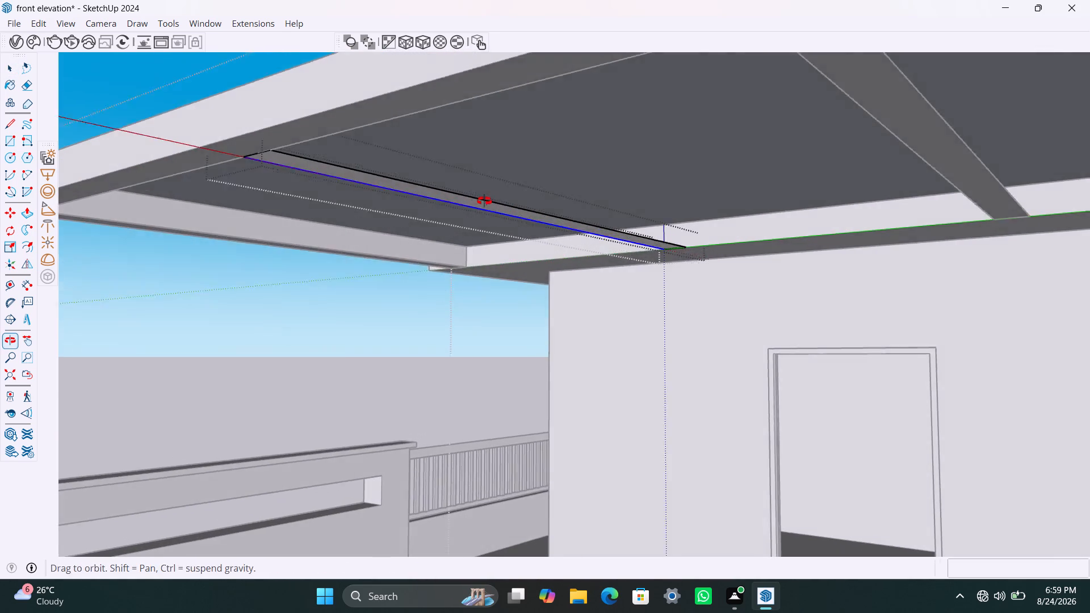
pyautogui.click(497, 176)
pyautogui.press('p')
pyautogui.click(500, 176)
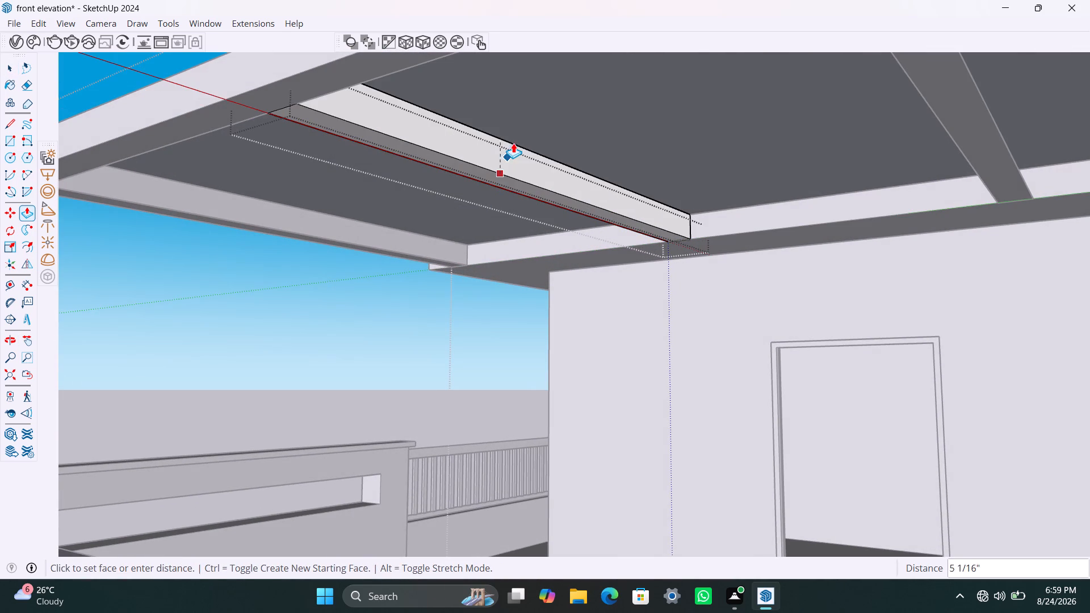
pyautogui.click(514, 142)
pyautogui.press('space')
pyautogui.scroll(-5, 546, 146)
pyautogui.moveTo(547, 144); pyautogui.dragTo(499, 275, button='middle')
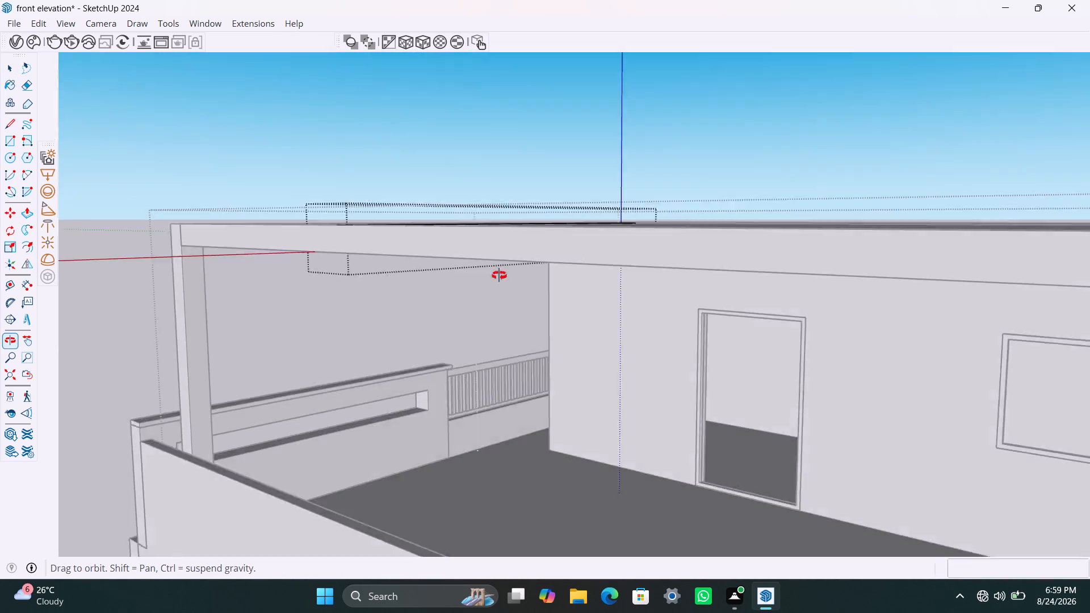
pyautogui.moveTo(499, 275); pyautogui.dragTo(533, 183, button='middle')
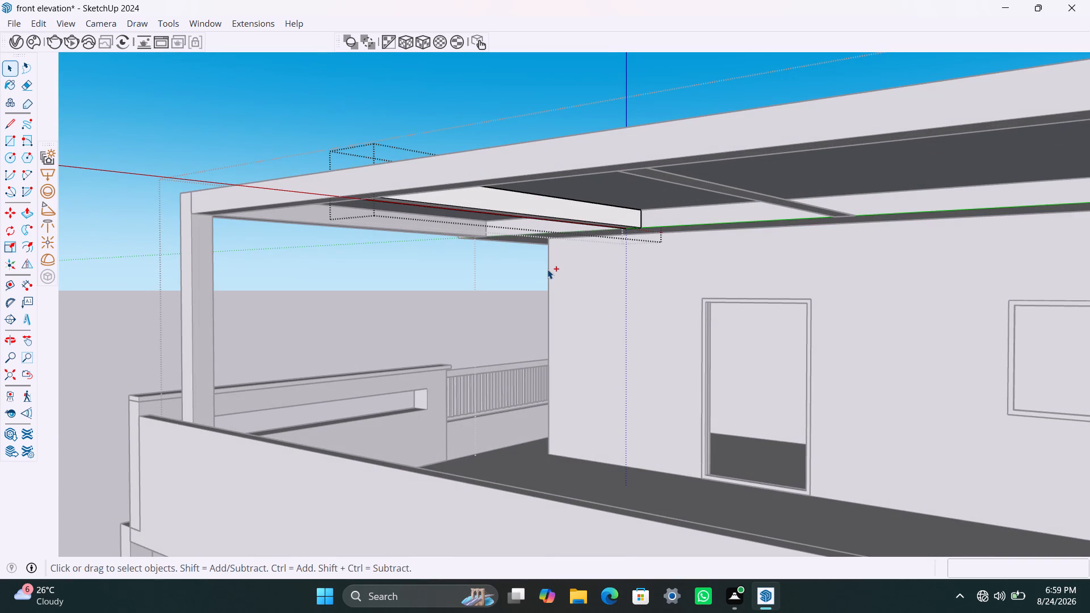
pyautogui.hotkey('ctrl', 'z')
# Push/Pull the first intermediate strip's face upward 9" to form a beam beneath the cover panel, and close its group.
pyautogui.scroll(2, 542, 237)
pyautogui.moveTo(544, 226); pyautogui.dragTo(541, 191, button='middle')
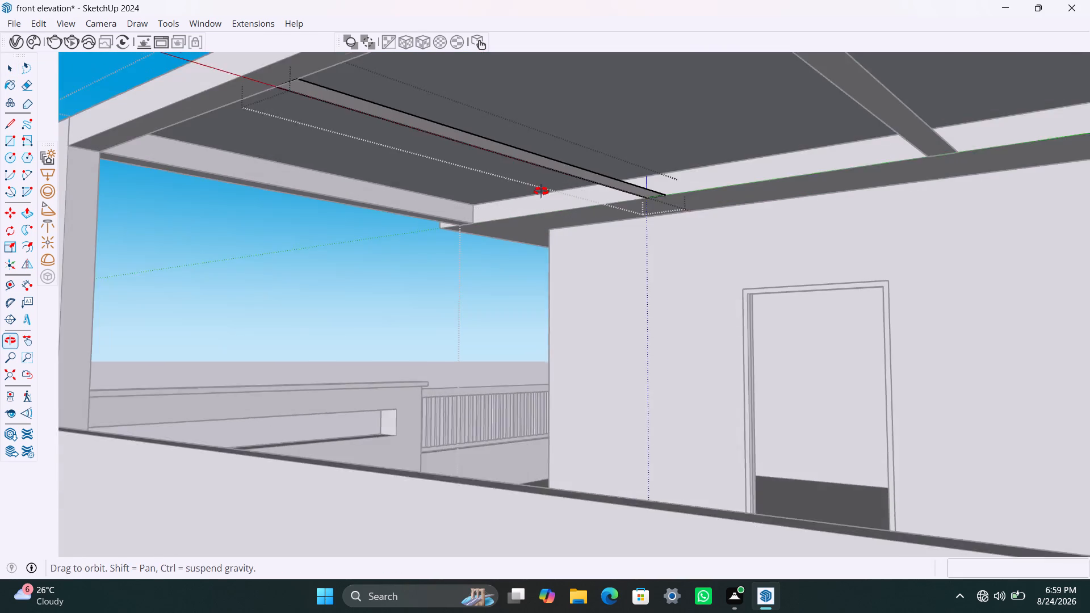
pyautogui.moveTo(541, 191); pyautogui.dragTo(540, 190, button='middle')
pyautogui.click(542, 151)
pyautogui.press('p')
pyautogui.click(542, 151)
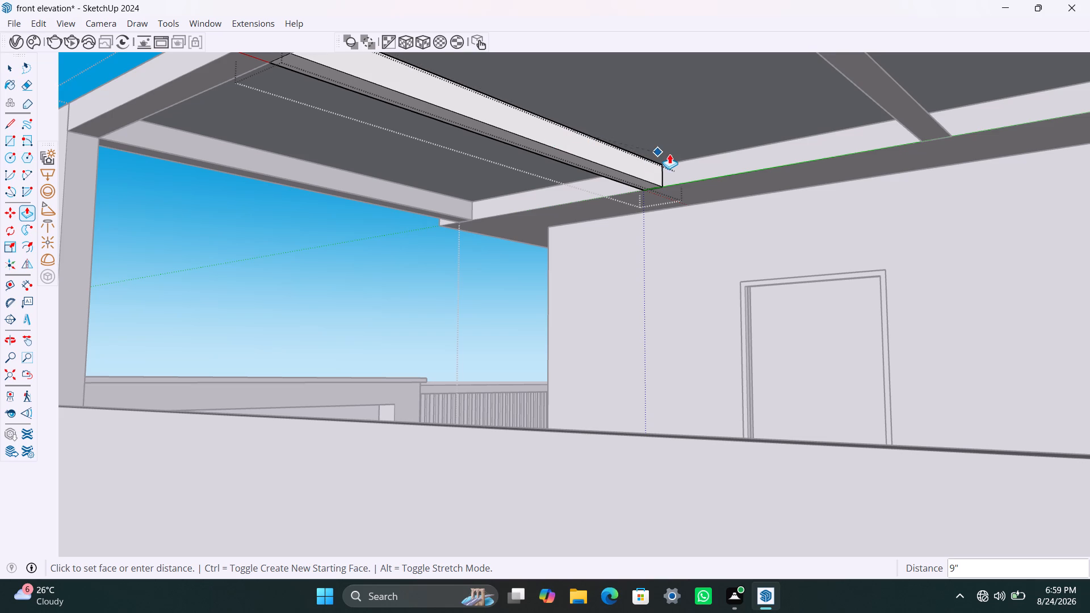
pyautogui.click(690, 161)
pyautogui.press('space')
pyautogui.scroll(-5, 570, 166)
pyautogui.moveTo(576, 132); pyautogui.dragTo(608, 107, button='middle')
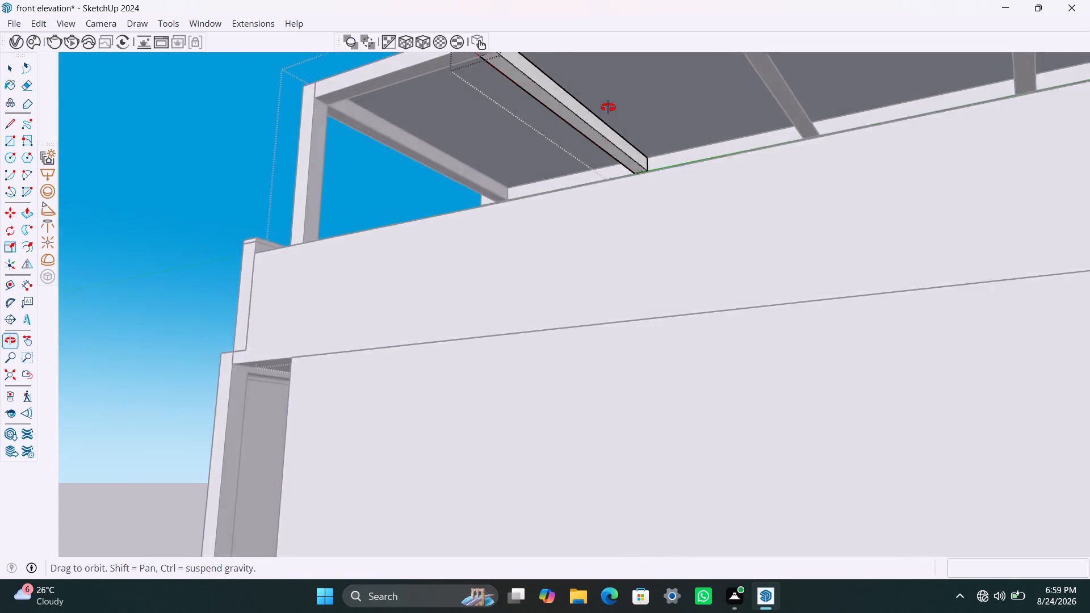
pyautogui.moveTo(608, 107); pyautogui.dragTo(597, 244, button='middle')
pyautogui.press('space')
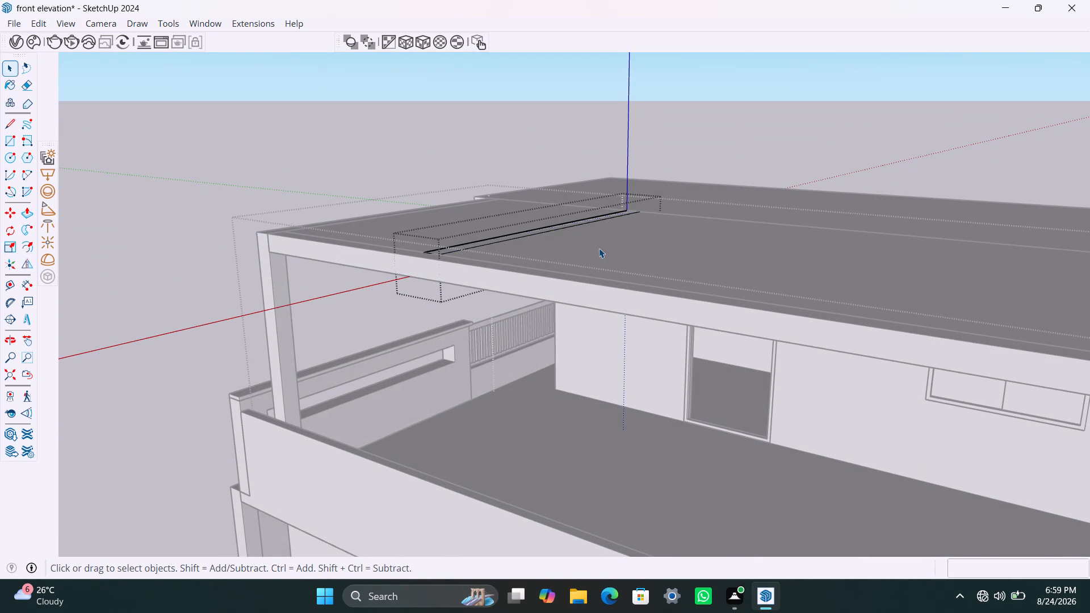
pyautogui.click(599, 248)
pyautogui.scroll(-4, 591, 240)
pyautogui.click(852, 92)
# Open the second intermediate strip's group and Push/Pull its face upward 9" to form a beam.
pyautogui.moveTo(713, 342); pyautogui.dragTo(705, 247, button='middle')
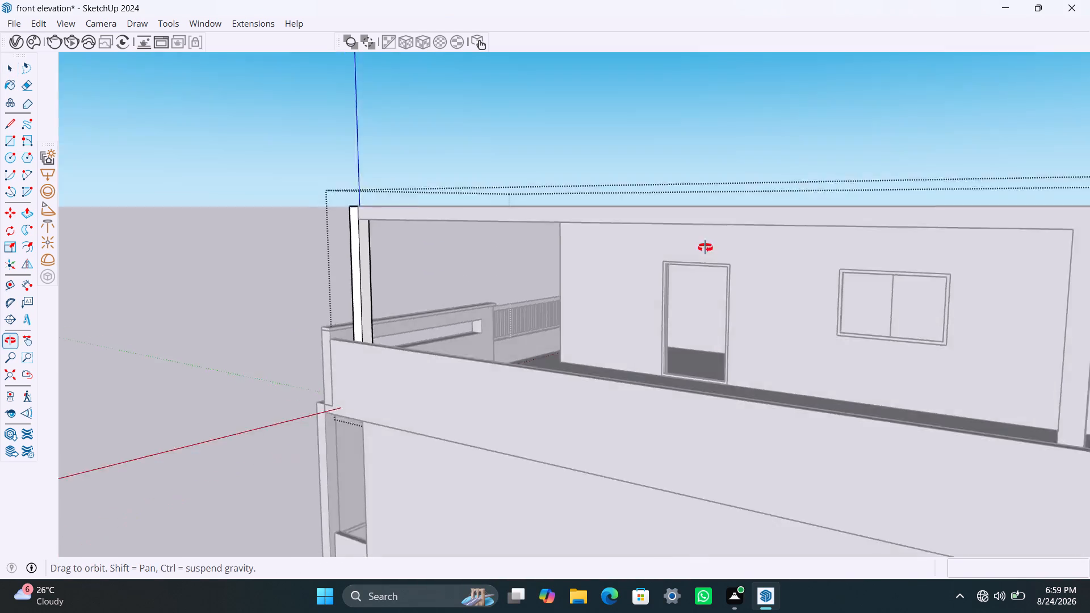
pyautogui.moveTo(705, 247); pyautogui.dragTo(704, 196, button='middle')
pyautogui.moveTo(673, 154); pyautogui.dragTo(662, 195, button='middle')
pyautogui.scroll(3, 647, 173)
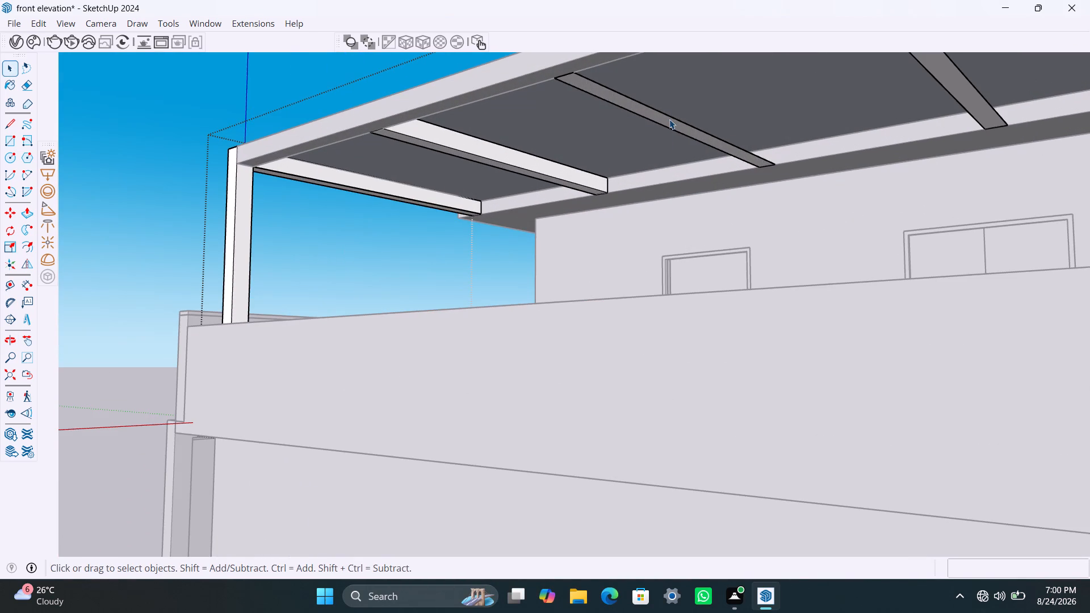
pyautogui.click(669, 119)
pyautogui.tripleClick(672, 121)
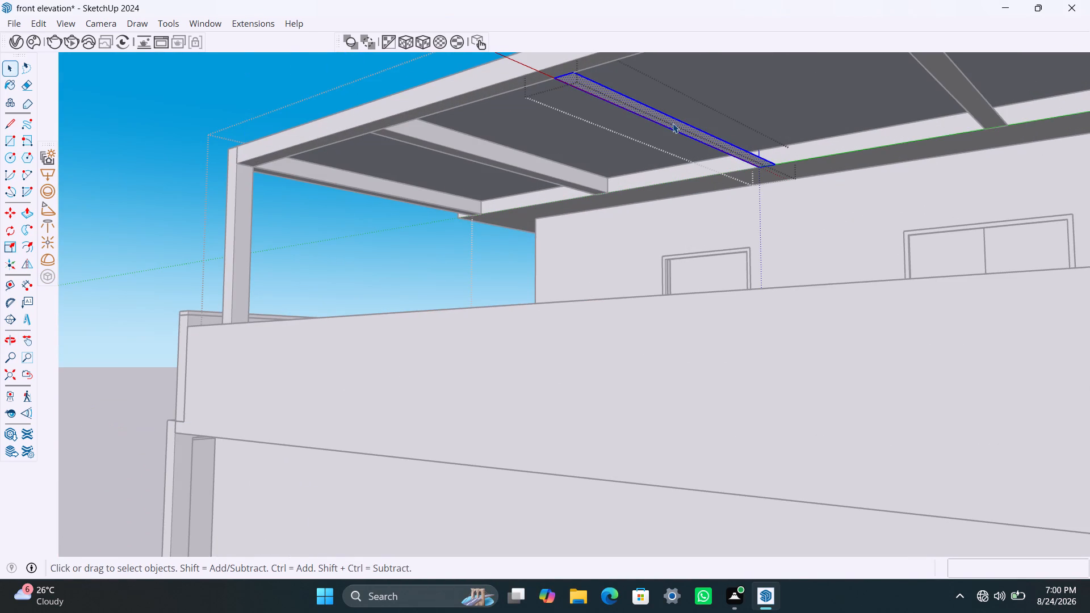
pyautogui.press('p')
pyautogui.click(673, 123)
pyautogui.click(707, 95)
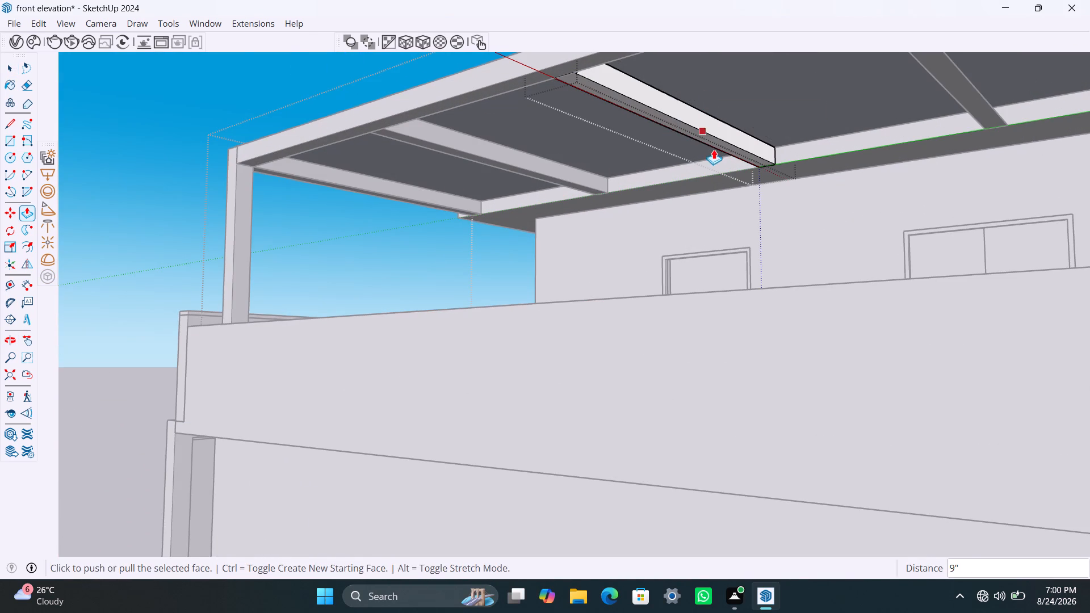
pyautogui.scroll(-6, 711, 153)
pyautogui.moveTo(698, 174); pyautogui.dragTo(607, 216, button='middle')
pyautogui.press('space')
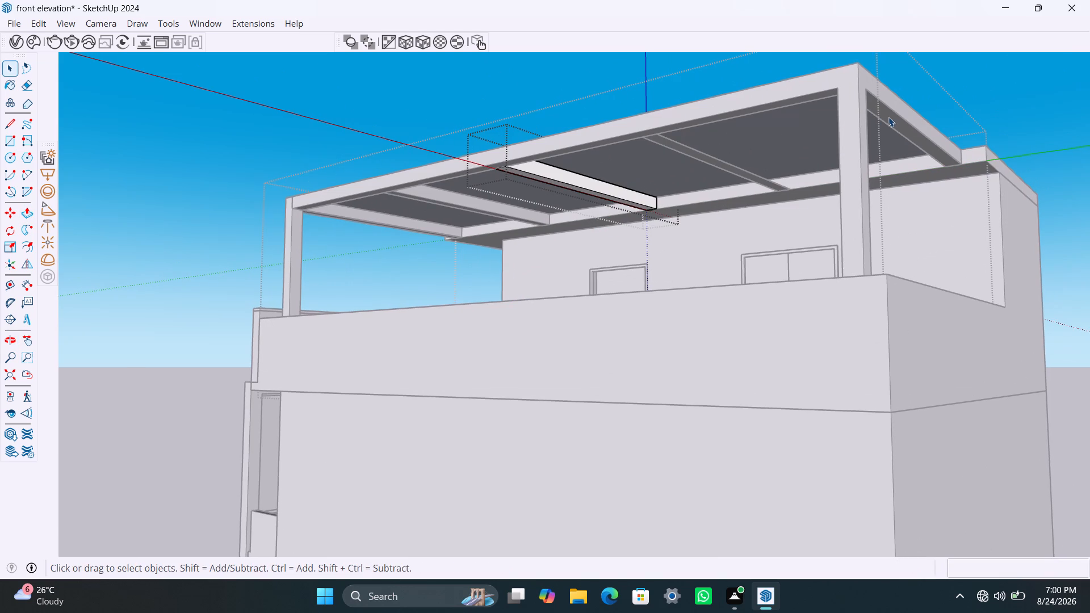
# Delete the last copied strip lying on the underside of the opposite side beam.
pyautogui.click(890, 117)
pyautogui.tripleClick(897, 125)
pyautogui.doubleClick(899, 127)
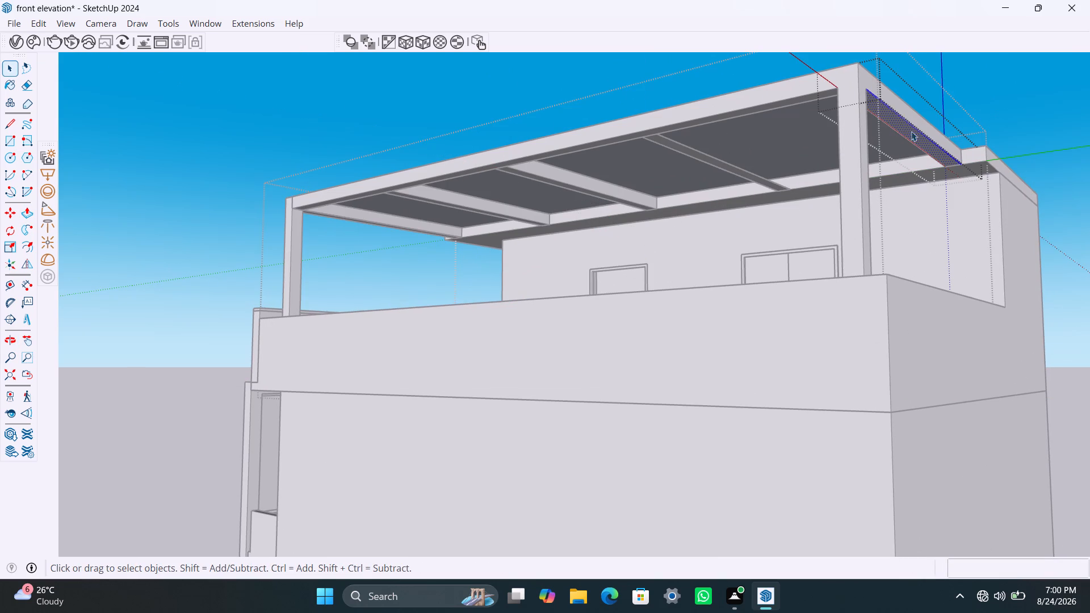
pyautogui.click(1003, 125)
pyautogui.click(929, 146)
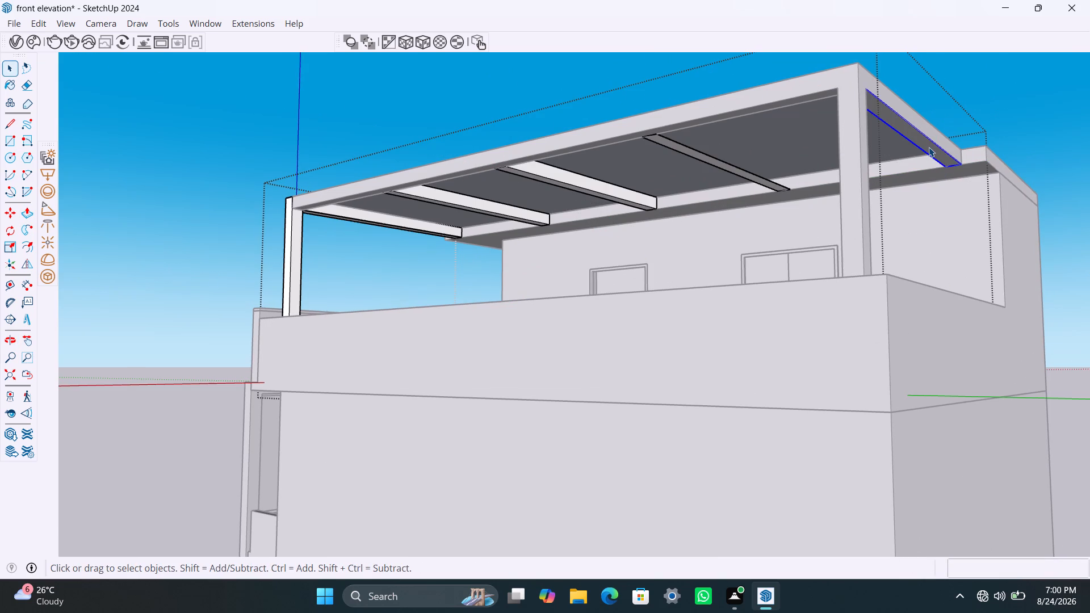
pyautogui.press('Delete')
# Push/Pull the third intermediate strip's face upward 9" to form a beam, and exit the column-and-beam group.
pyautogui.click(748, 175)
pyautogui.tripleClick(748, 175)
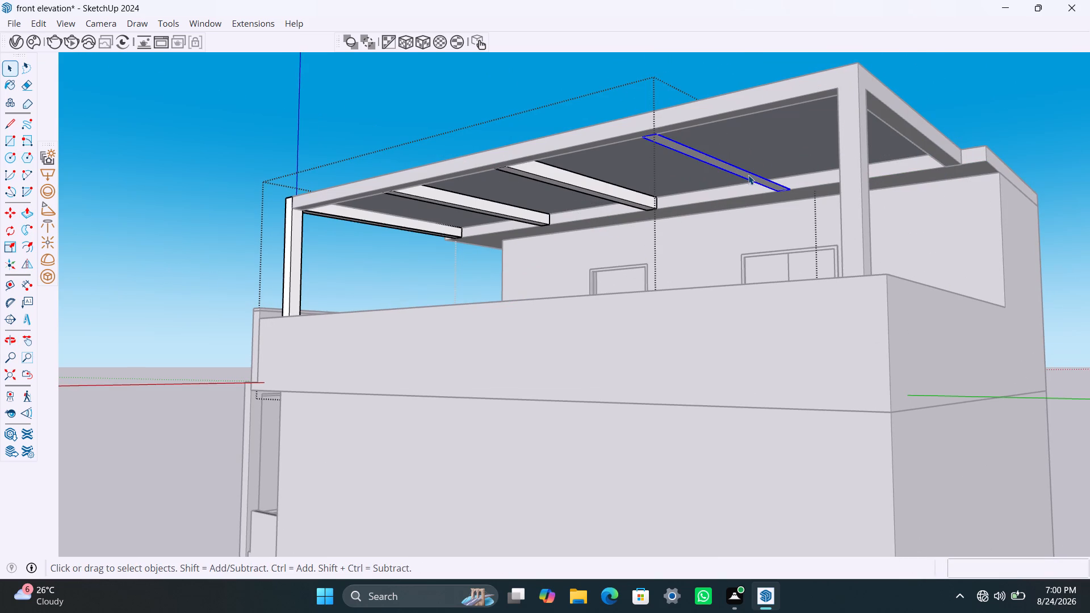
pyautogui.press('p')
pyautogui.click(748, 175)
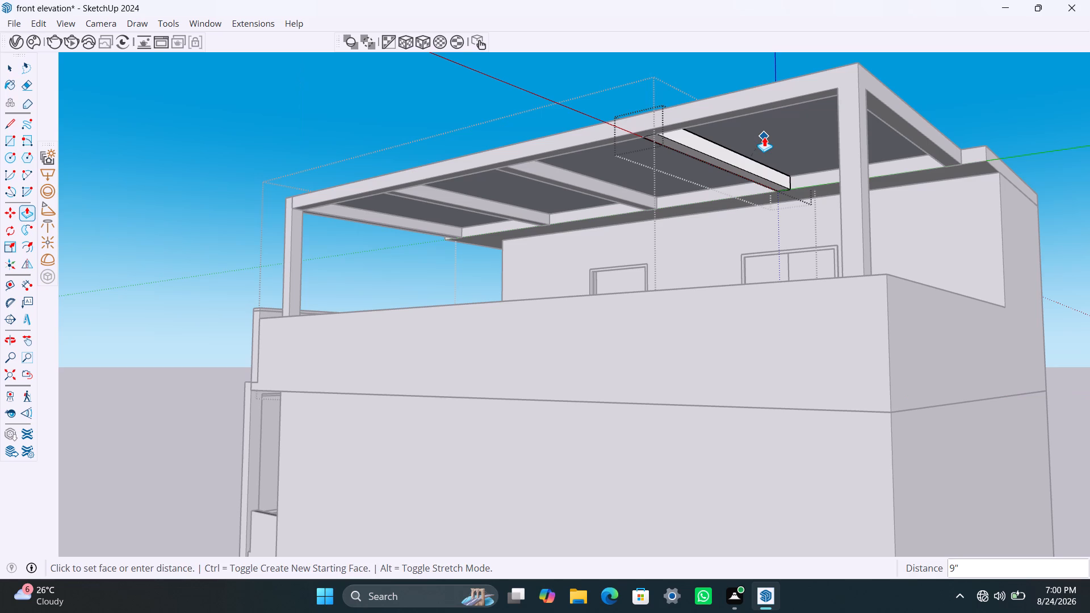
pyautogui.click(764, 137)
pyautogui.press('space')
pyautogui.click(730, 79)
pyautogui.scroll(-3, 693, 172)
pyautogui.moveTo(727, 200); pyautogui.dragTo(828, 336, button='middle')
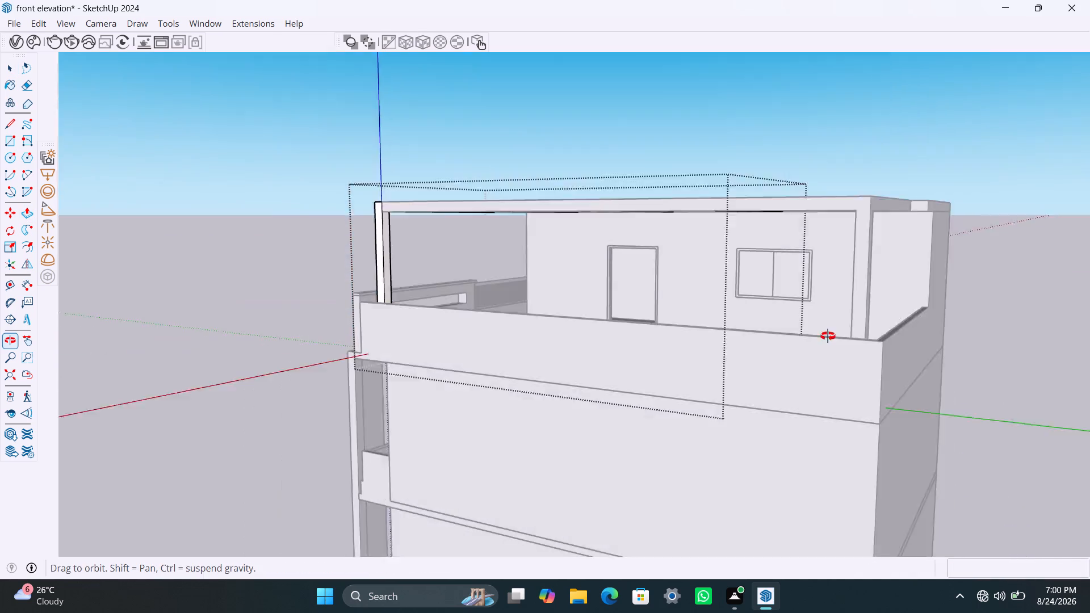
pyautogui.moveTo(828, 336); pyautogui.dragTo(937, 387, button='middle')
pyautogui.click(479, 237)
pyautogui.click(328, 209)
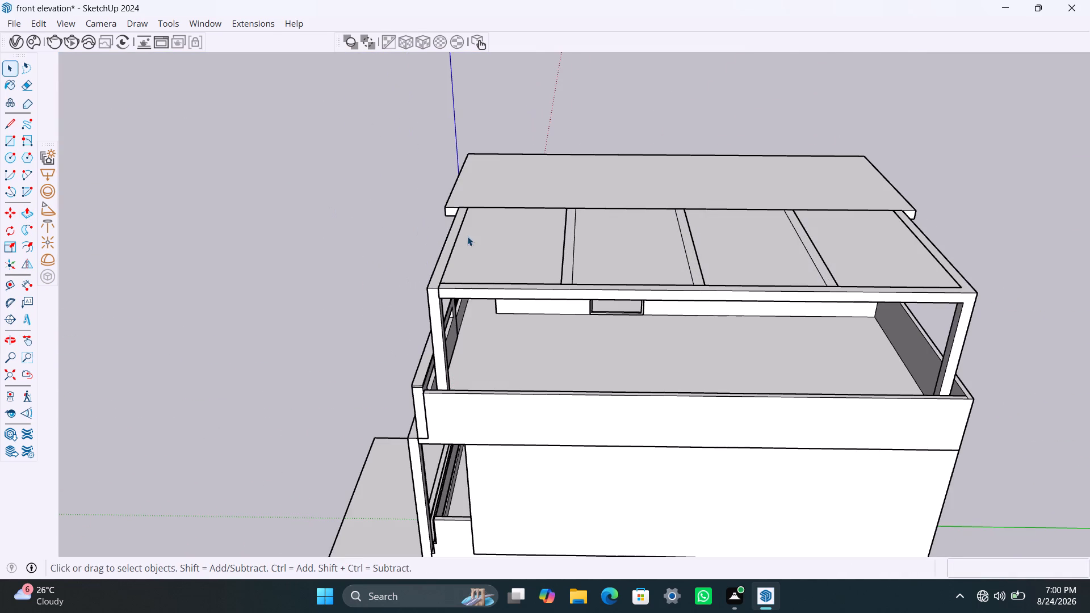
# Open the cover panel's group and Push/Pull its top face to a thickness of 8 mm, closing the group.
pyautogui.click(467, 236)
pyautogui.tripleClick(489, 242)
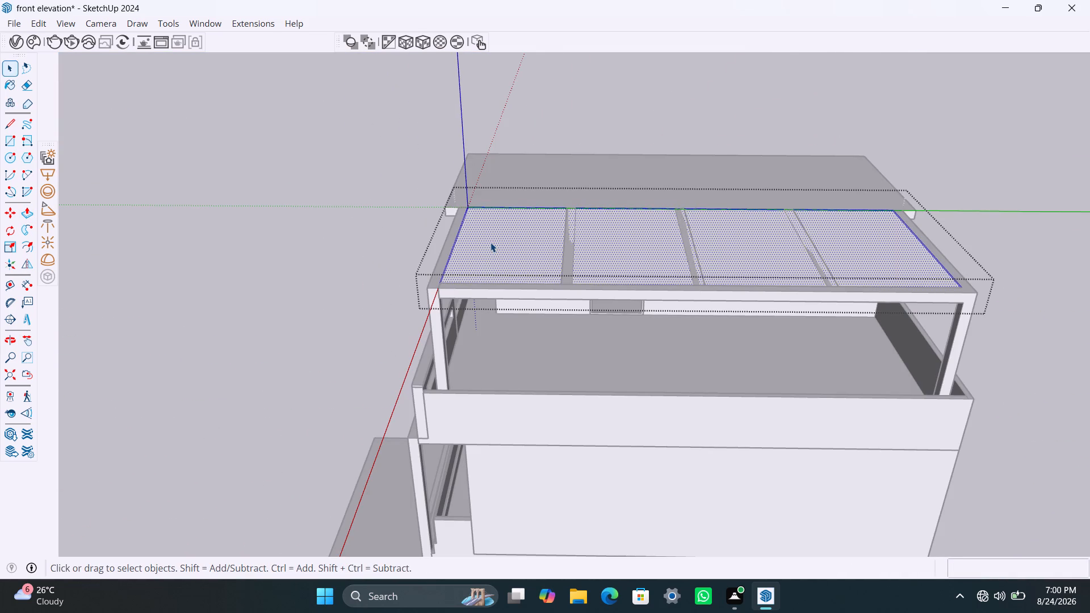
pyautogui.press('p')
pyautogui.click(491, 242)
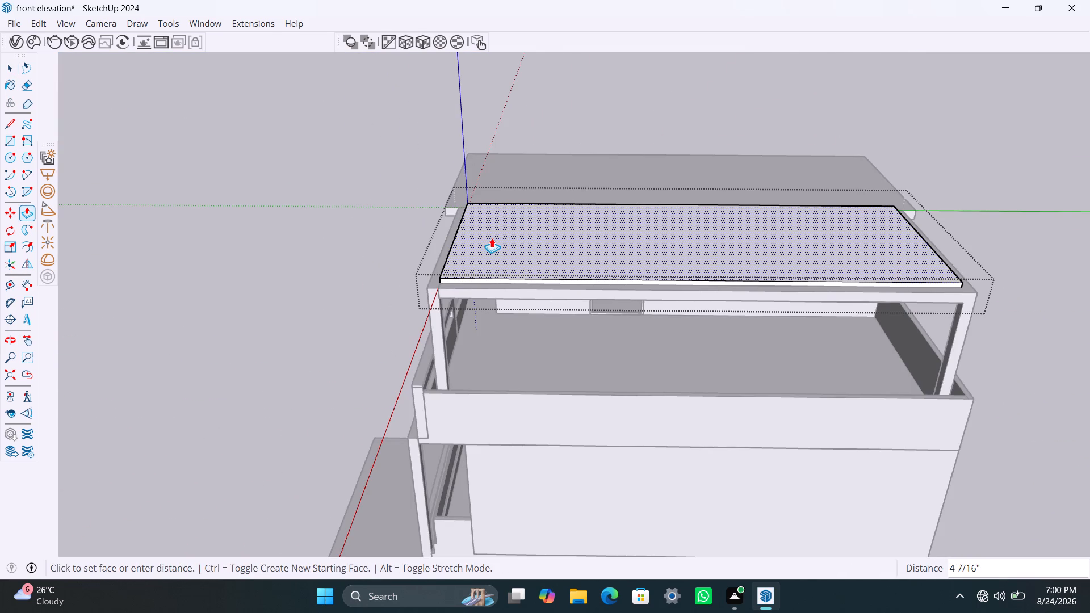
pyautogui.write('8MM')
pyautogui.press('Return')
pyautogui.press('space')
pyautogui.click(1001, 246)
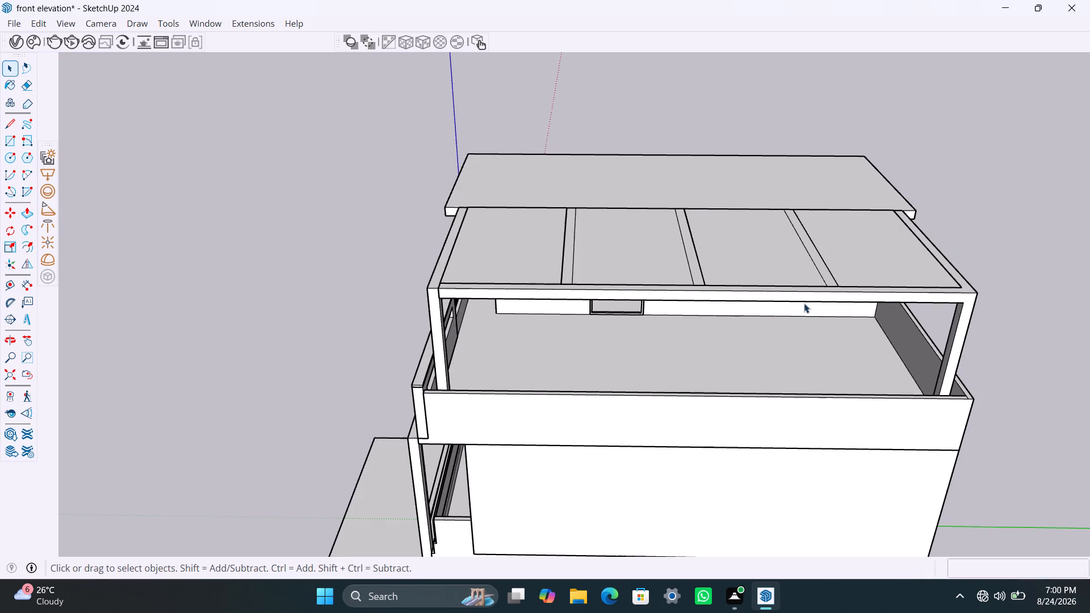
# Examine the intermediate beams and cover panel from below, orbiting around to the building's front side.
pyautogui.moveTo(726, 325); pyautogui.dragTo(660, 178, button='middle')
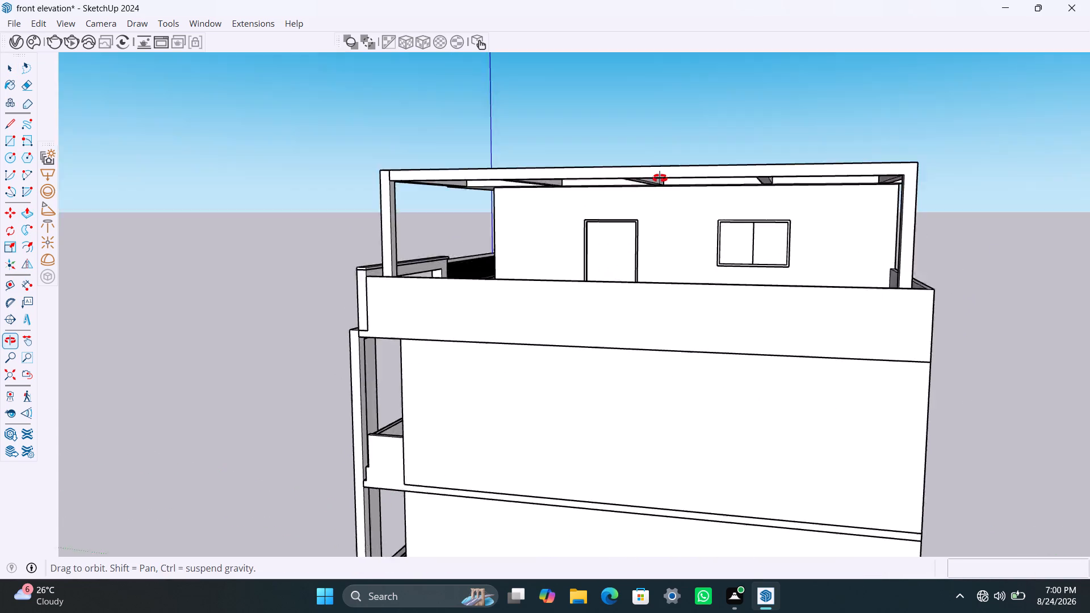
pyautogui.moveTo(660, 178); pyautogui.dragTo(665, 136, button='middle')
pyautogui.scroll(3, 523, 175)
pyautogui.moveTo(559, 177); pyautogui.dragTo(619, 163, button='middle')
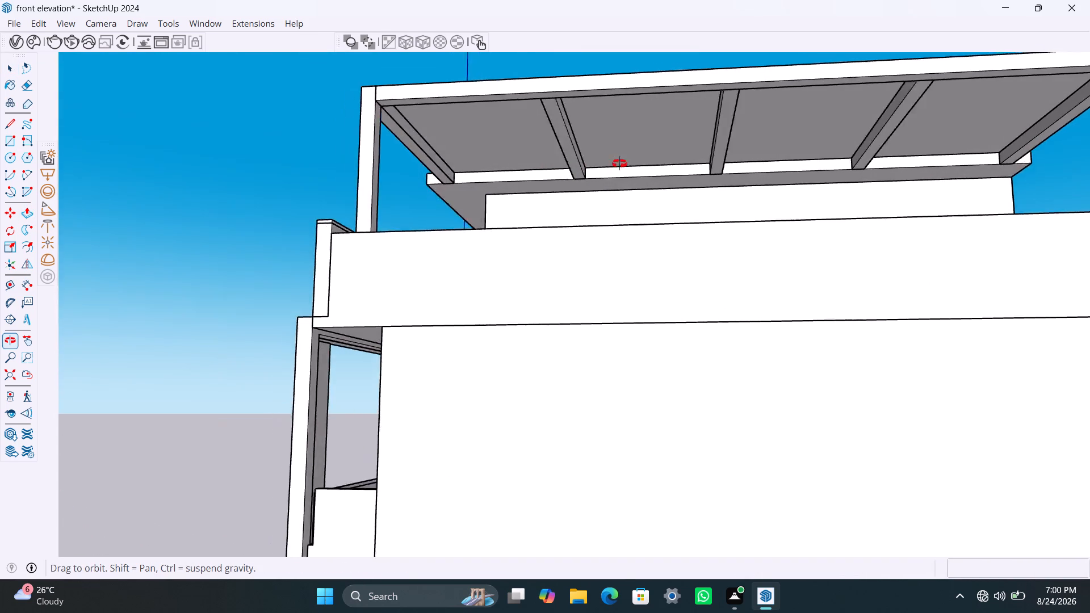
pyautogui.moveTo(619, 163); pyautogui.dragTo(536, 105, button='middle')
pyautogui.moveTo(560, 126); pyautogui.dragTo(993, 226, button='middle')
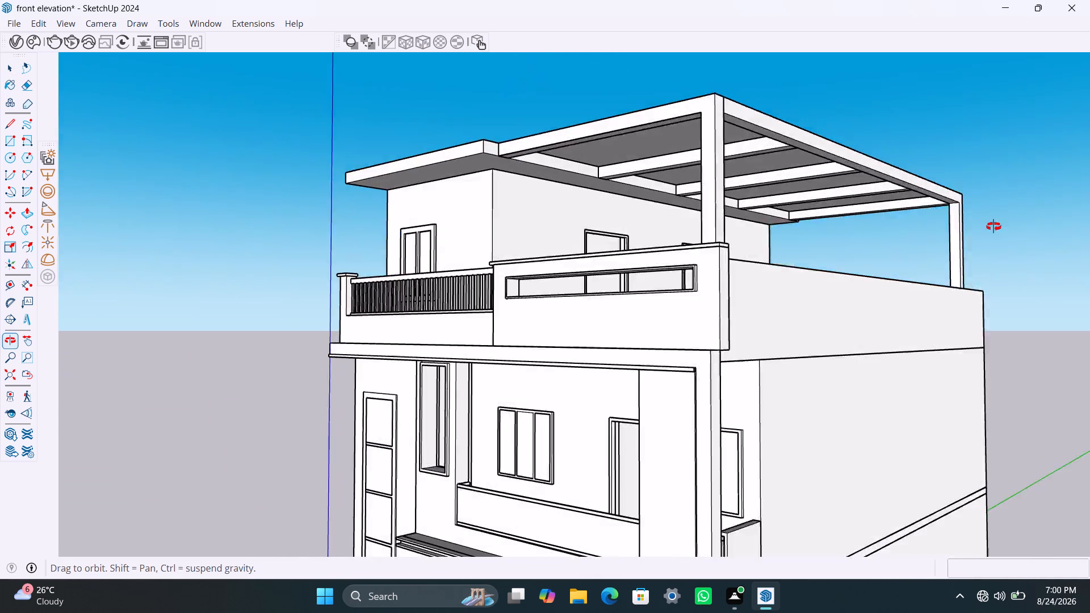
pyautogui.moveTo(993, 226); pyautogui.dragTo(998, 227, button='middle')
pyautogui.scroll(2, 723, 195)
pyautogui.moveTo(723, 194); pyautogui.dragTo(824, 125, button='middle')
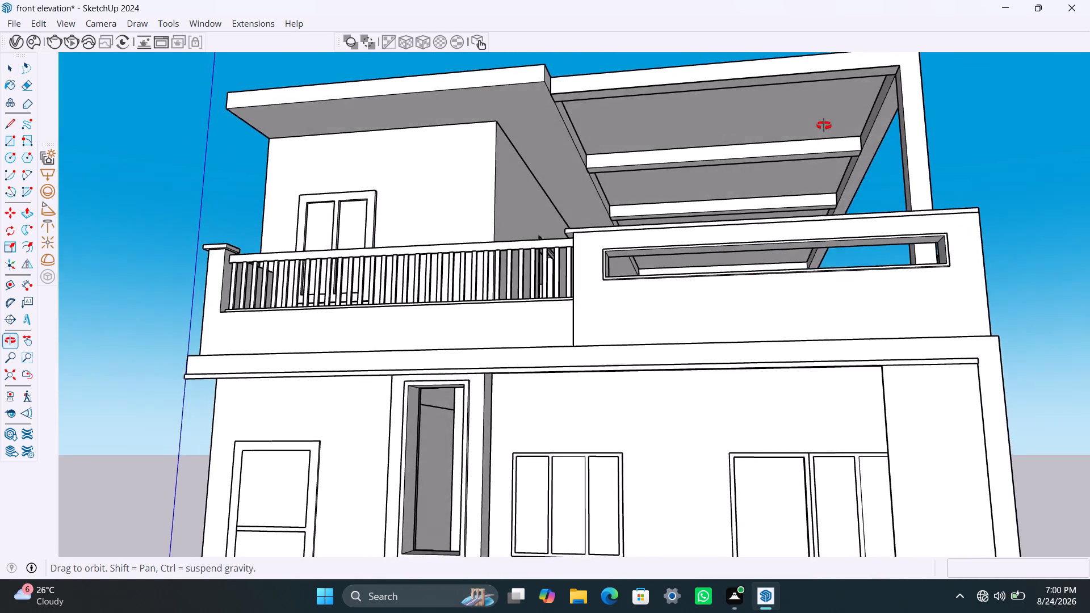
pyautogui.moveTo(824, 125); pyautogui.dragTo(799, 111, button='middle')
# Open the side column-and-beam group and copy the first intermediate beam out beyond the terrace's outer side.
pyautogui.click(691, 153)
pyautogui.doubleClick(688, 155)
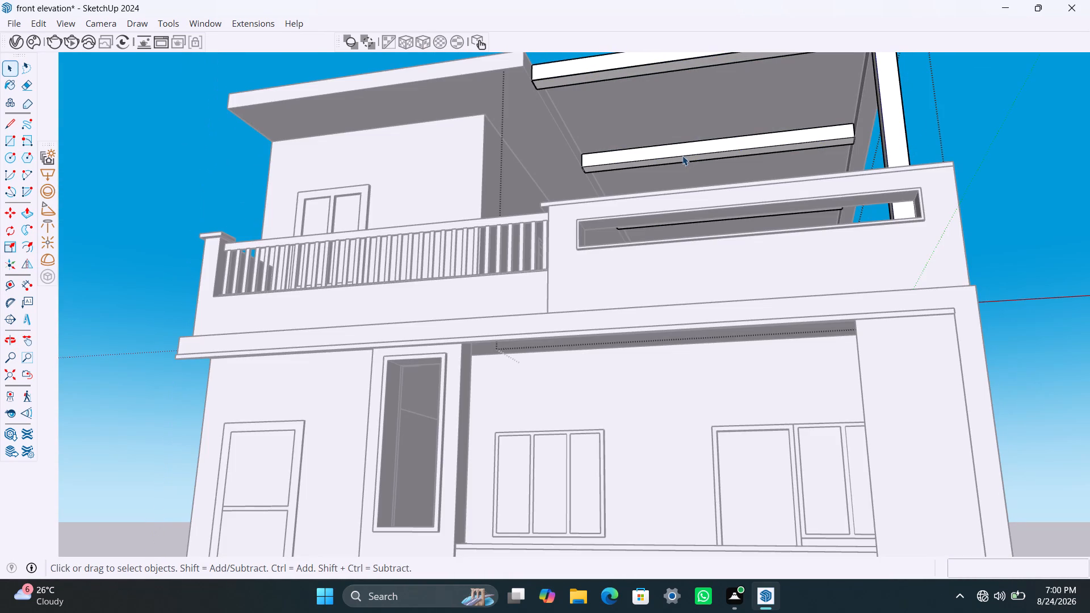
pyautogui.click(682, 156)
pyautogui.press('m')
pyautogui.click(681, 157)
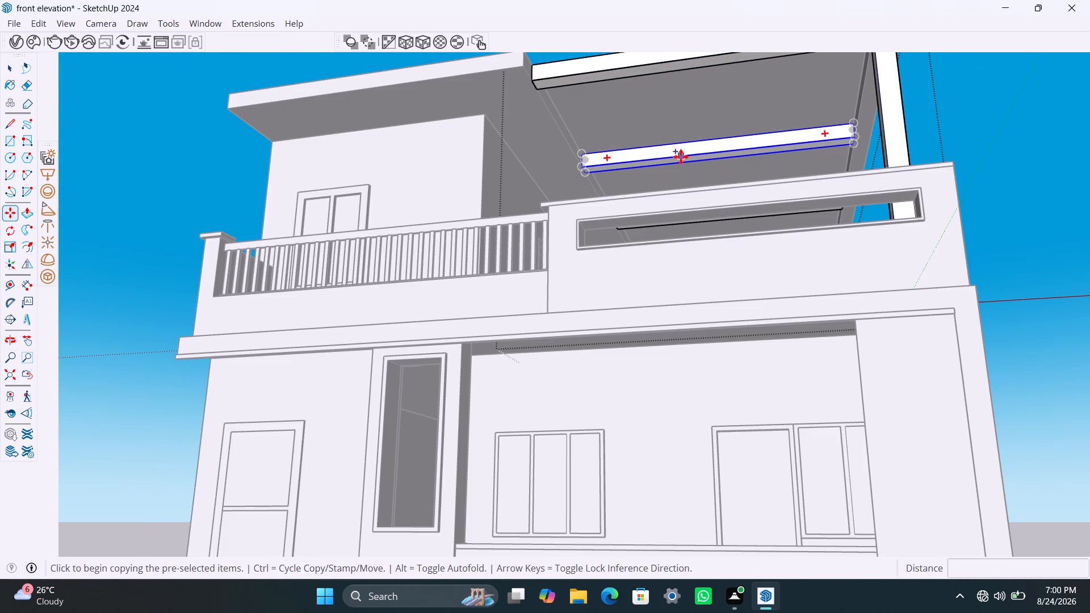
pyautogui.scroll(-2, 1035, 160)
pyautogui.keyDown('shift'); pyautogui.moveTo(1042, 147); pyautogui.dragTo(813, 179, button='middle'); pyautogui.keyUp('shift')
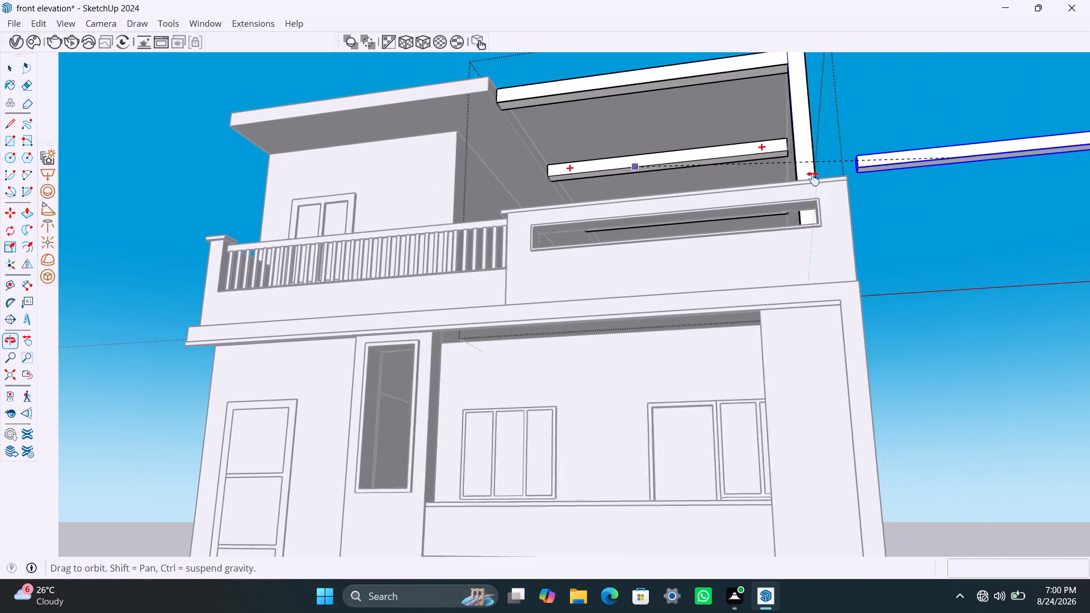
pyautogui.keyDown('shift'); pyautogui.moveTo(813, 179); pyautogui.dragTo(786, 183, button='middle'); pyautogui.keyUp('shift')
pyautogui.click(907, 171)
pyautogui.press('space')
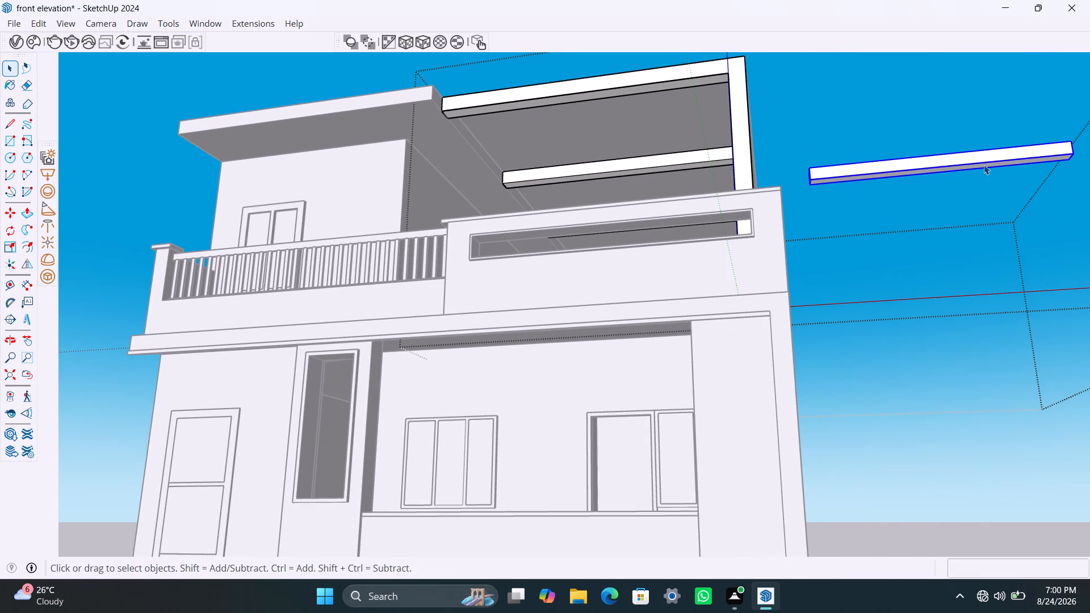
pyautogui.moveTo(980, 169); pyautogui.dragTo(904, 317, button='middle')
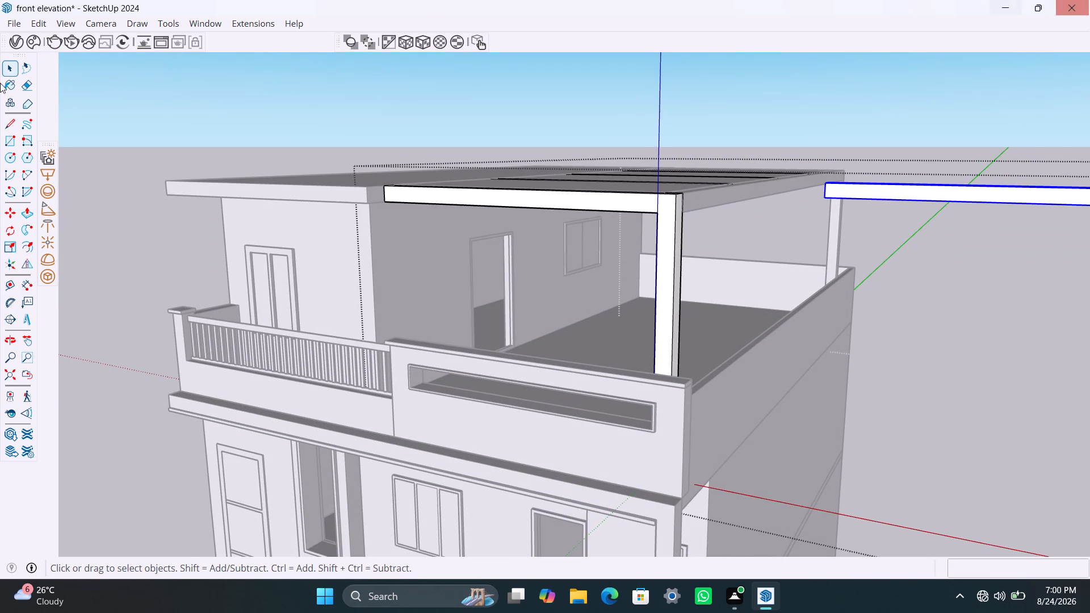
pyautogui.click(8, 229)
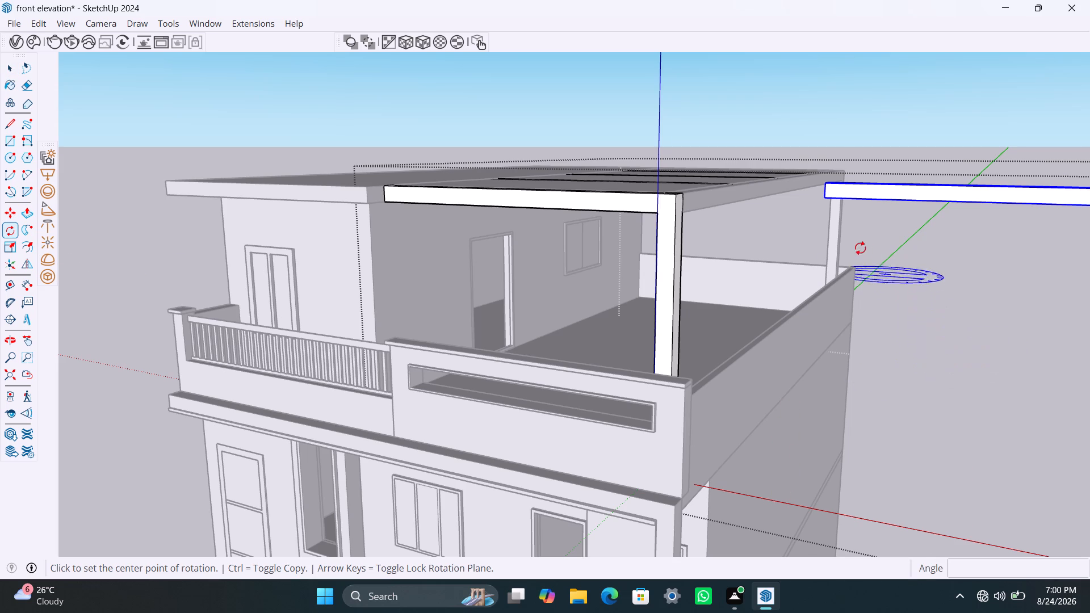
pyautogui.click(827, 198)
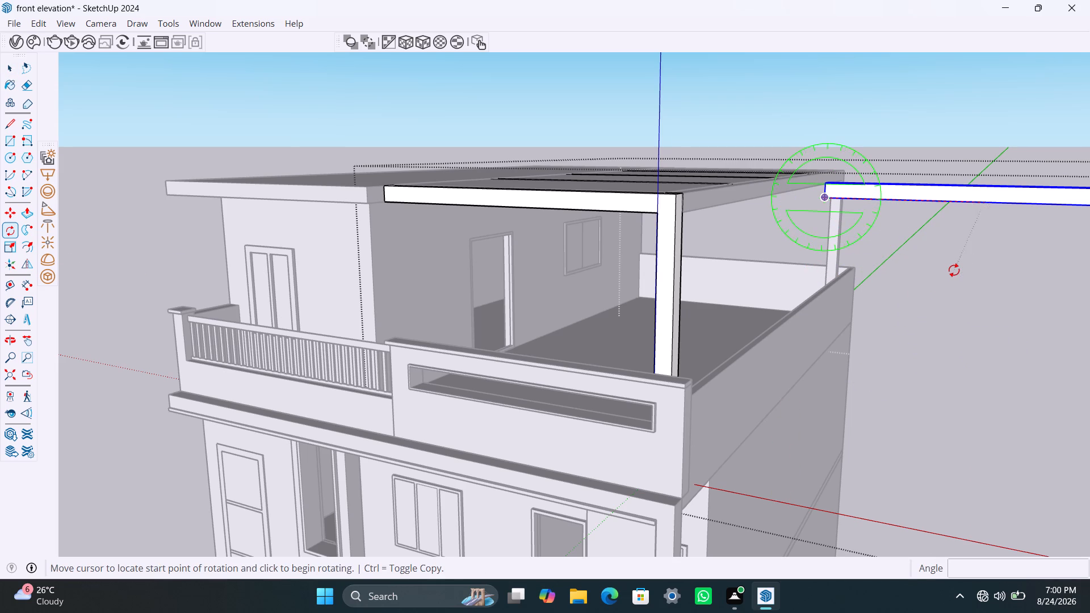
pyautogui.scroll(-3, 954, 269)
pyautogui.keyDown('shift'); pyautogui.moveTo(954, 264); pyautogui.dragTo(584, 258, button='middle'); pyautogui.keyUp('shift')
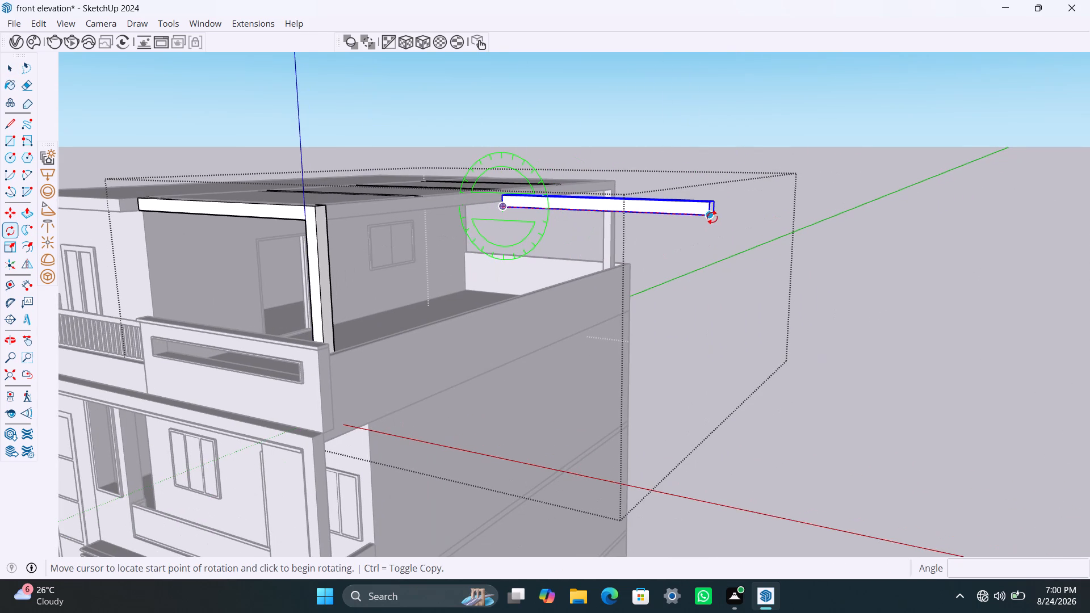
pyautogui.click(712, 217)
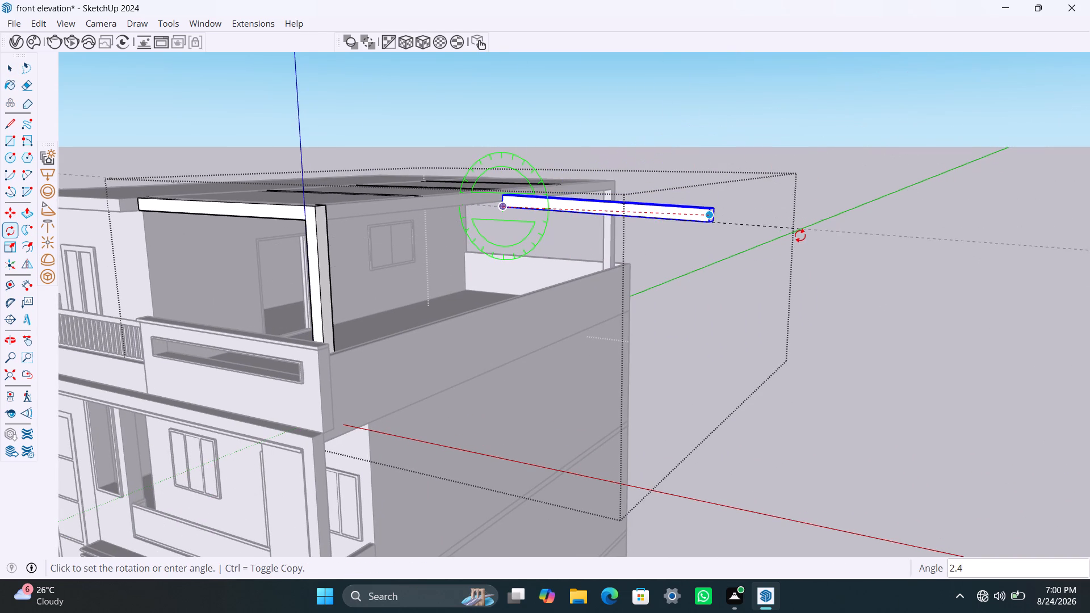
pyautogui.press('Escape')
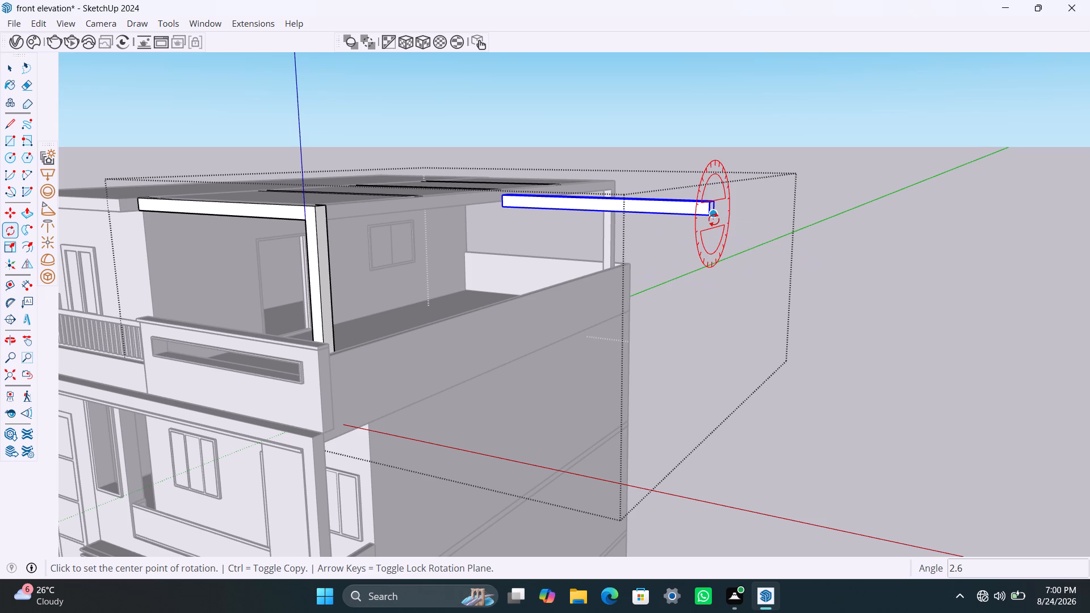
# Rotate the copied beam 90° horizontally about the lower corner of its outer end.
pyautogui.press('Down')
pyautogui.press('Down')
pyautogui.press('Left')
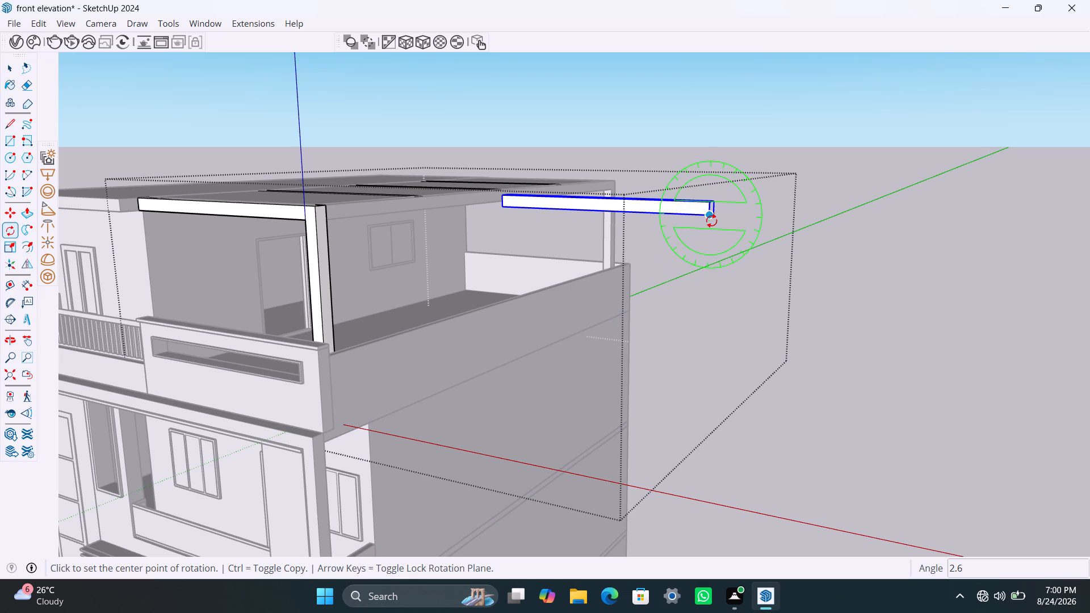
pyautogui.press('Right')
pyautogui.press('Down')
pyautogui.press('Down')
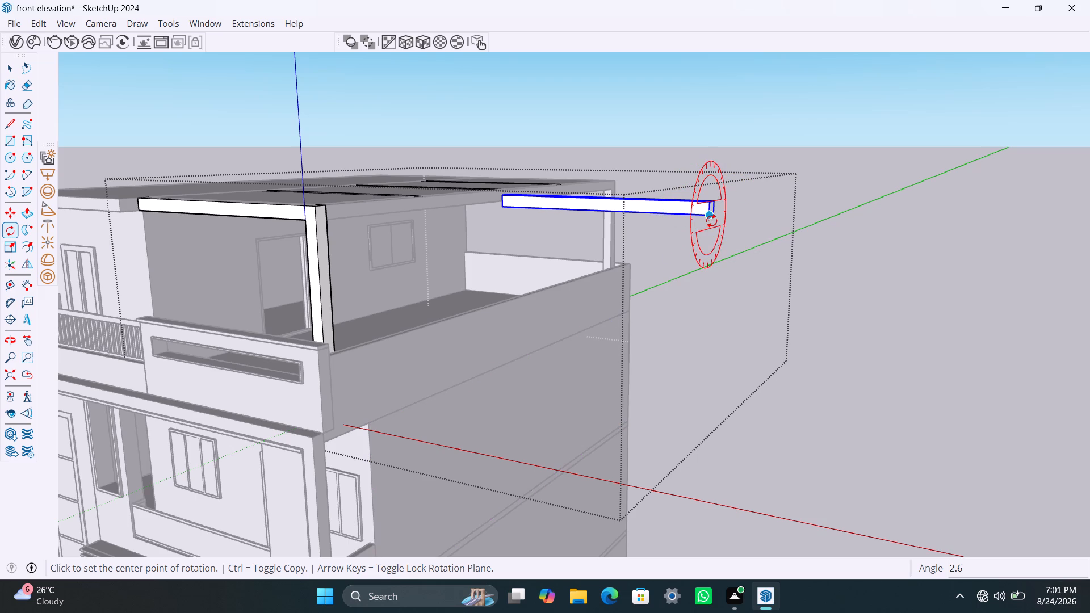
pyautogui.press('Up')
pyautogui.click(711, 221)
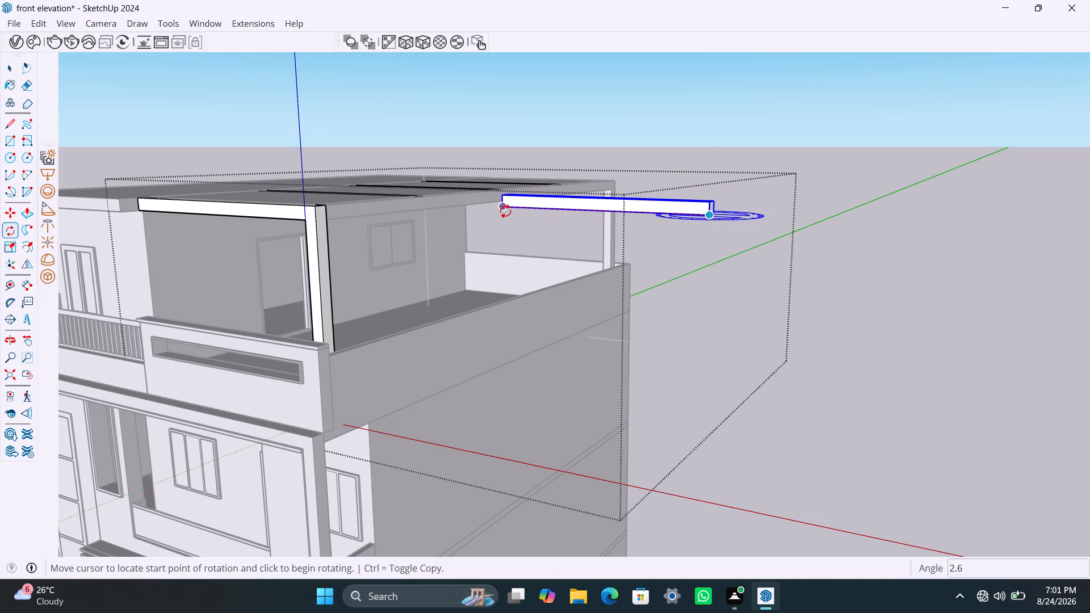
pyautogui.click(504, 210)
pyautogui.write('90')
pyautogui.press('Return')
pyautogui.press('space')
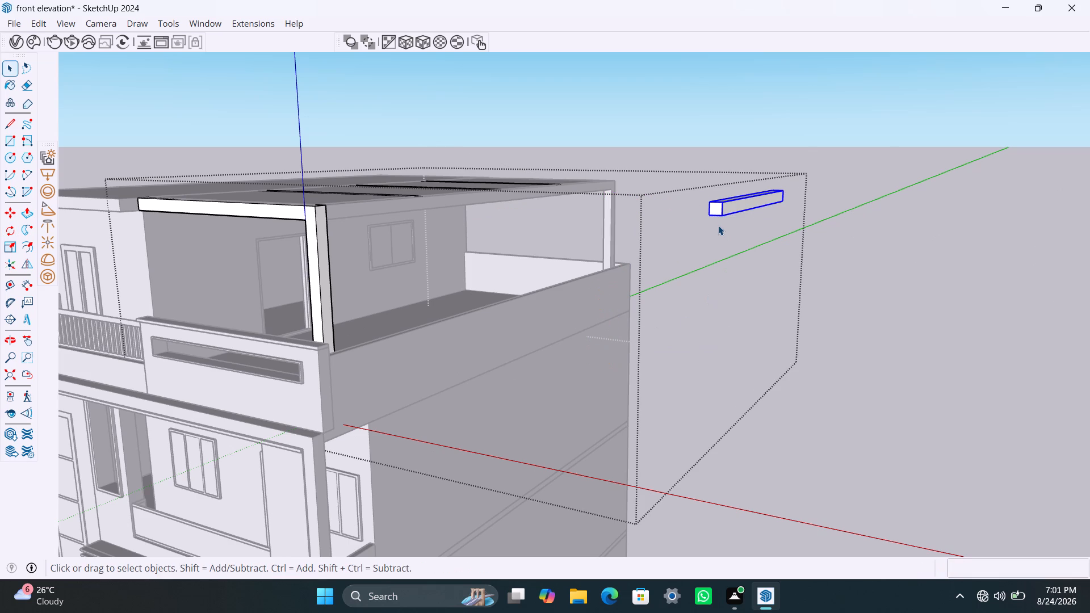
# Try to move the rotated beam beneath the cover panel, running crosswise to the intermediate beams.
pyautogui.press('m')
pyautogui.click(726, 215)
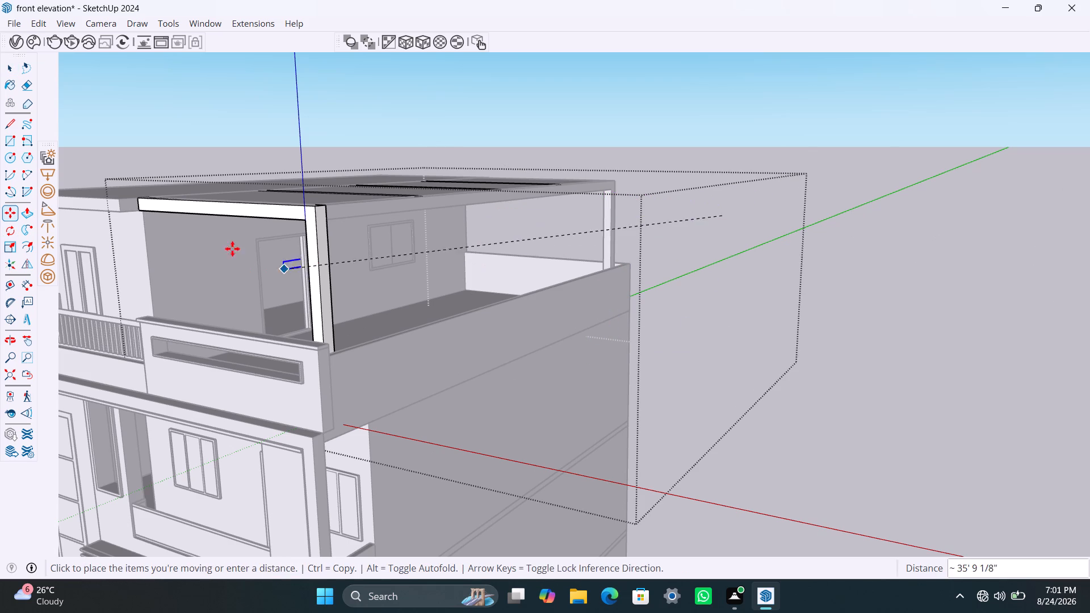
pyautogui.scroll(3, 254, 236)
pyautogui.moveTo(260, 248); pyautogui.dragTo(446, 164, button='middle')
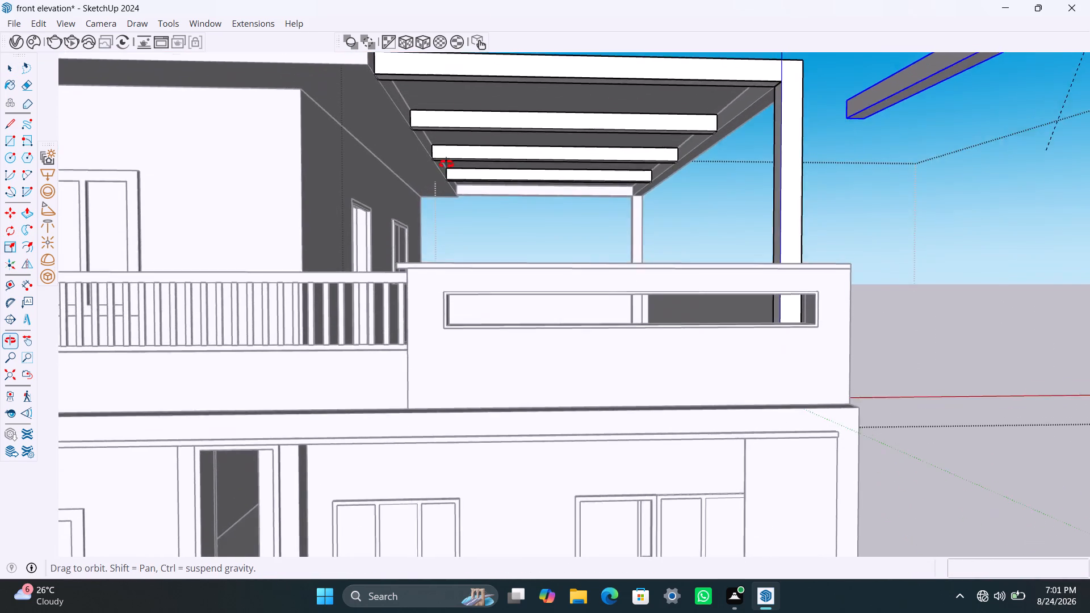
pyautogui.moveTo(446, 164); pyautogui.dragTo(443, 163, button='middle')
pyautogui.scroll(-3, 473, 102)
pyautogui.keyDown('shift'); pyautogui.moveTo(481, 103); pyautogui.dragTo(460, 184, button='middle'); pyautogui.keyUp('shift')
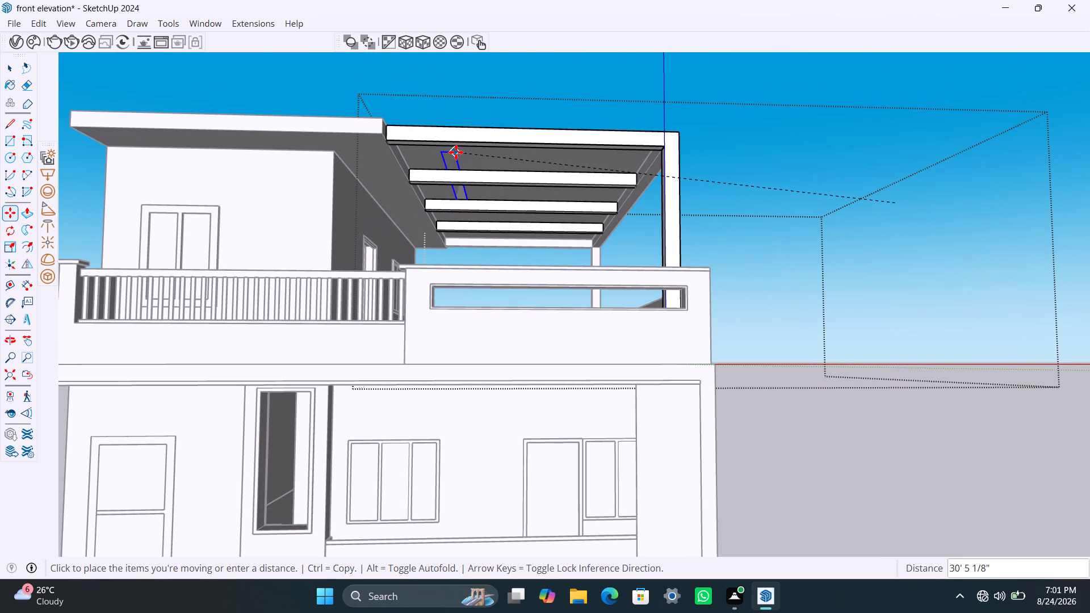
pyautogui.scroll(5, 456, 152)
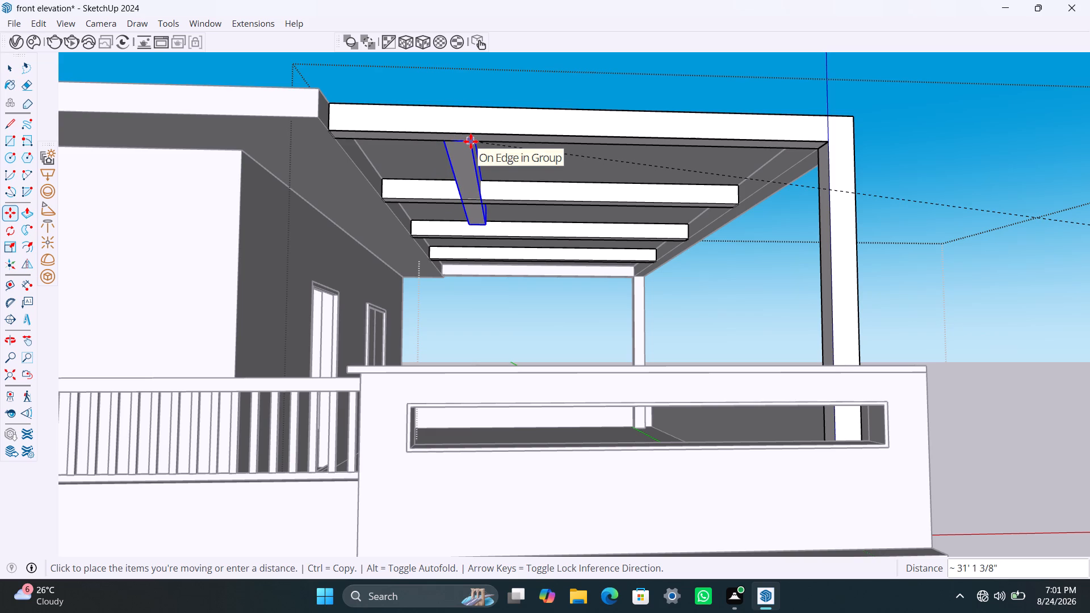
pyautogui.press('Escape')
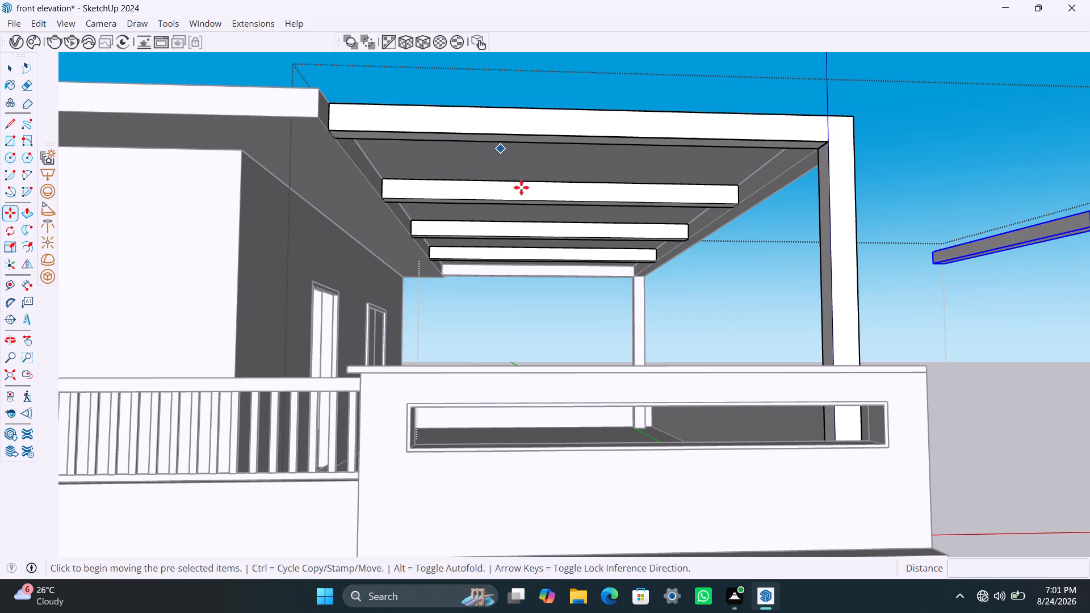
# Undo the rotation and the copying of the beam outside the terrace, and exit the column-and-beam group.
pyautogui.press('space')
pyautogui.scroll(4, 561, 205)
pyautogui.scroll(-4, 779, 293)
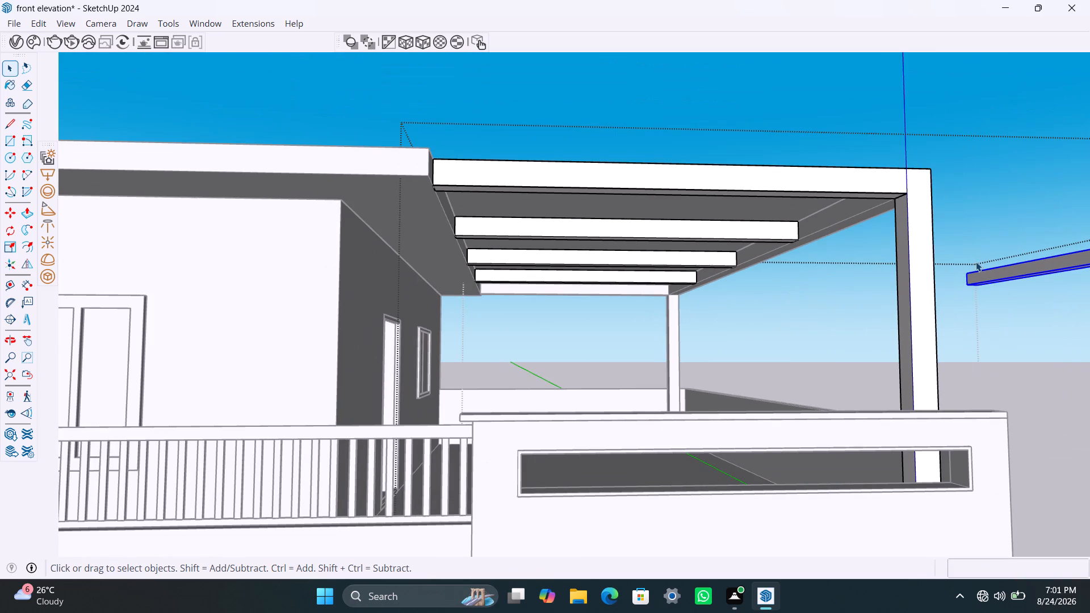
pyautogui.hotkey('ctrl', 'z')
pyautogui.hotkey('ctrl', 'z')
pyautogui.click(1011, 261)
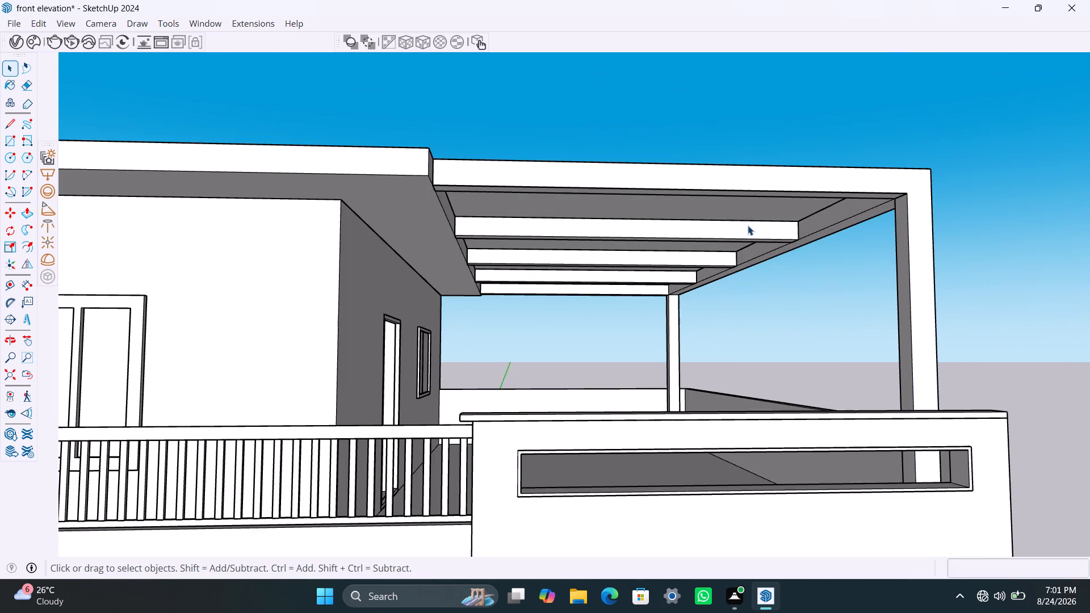
# Open the first intermediate beam's nested group and Push/Pull its front-facing side face inward to narrow the beam.
pyautogui.scroll(3, 729, 216)
pyautogui.moveTo(670, 243); pyautogui.dragTo(190, 213, button='middle')
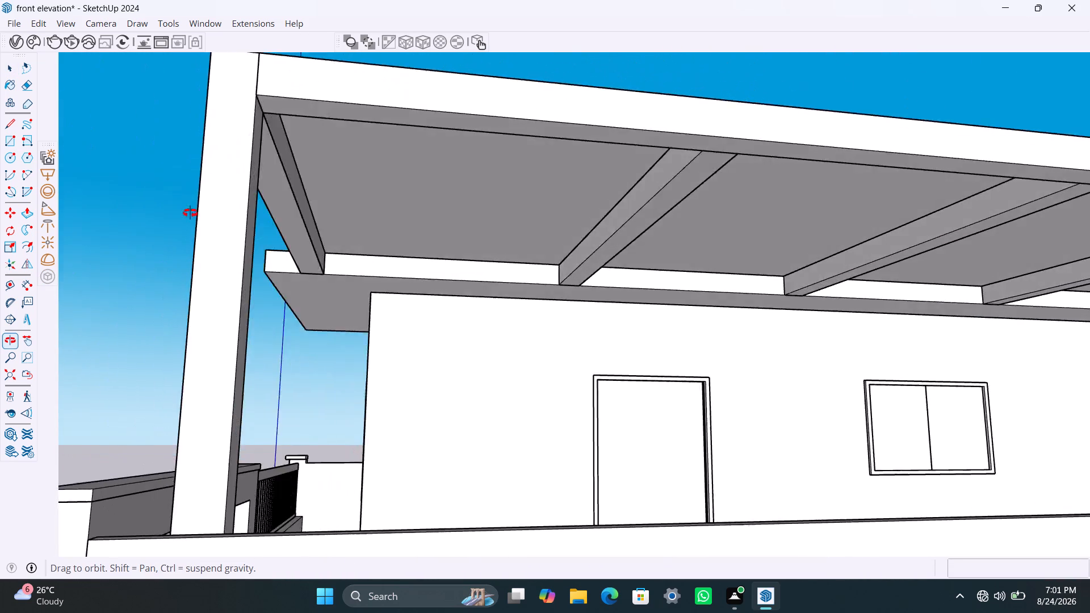
pyautogui.moveTo(190, 213); pyautogui.dragTo(175, 226, button='middle')
pyautogui.scroll(3, 561, 259)
pyautogui.moveTo(589, 265); pyautogui.dragTo(629, 279, button='middle')
pyautogui.click(664, 280)
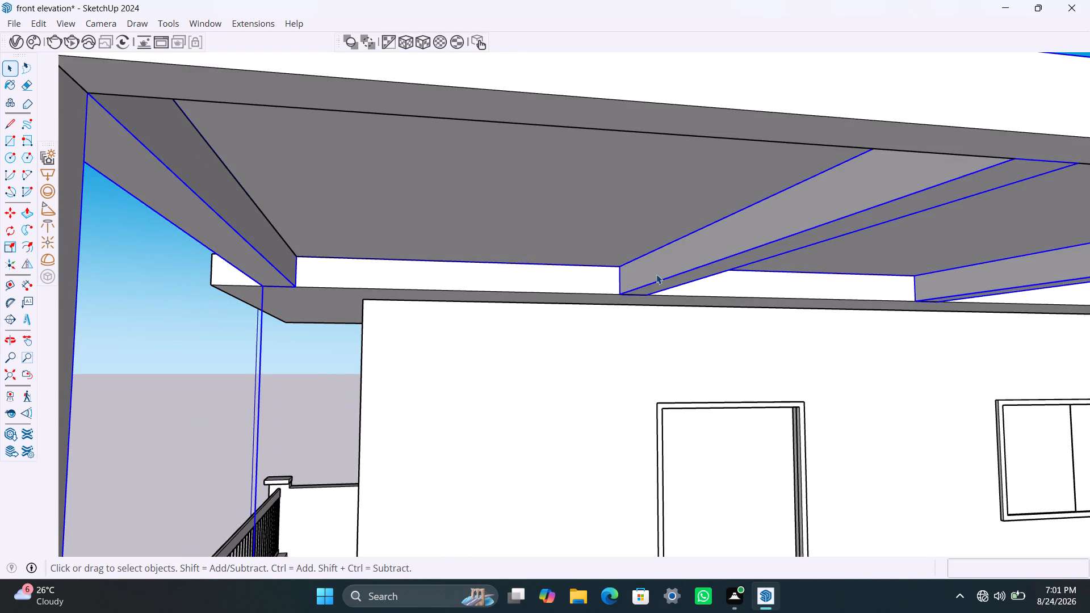
pyautogui.tripleClick(656, 274)
pyautogui.tripleClick(659, 268)
pyautogui.click(676, 266)
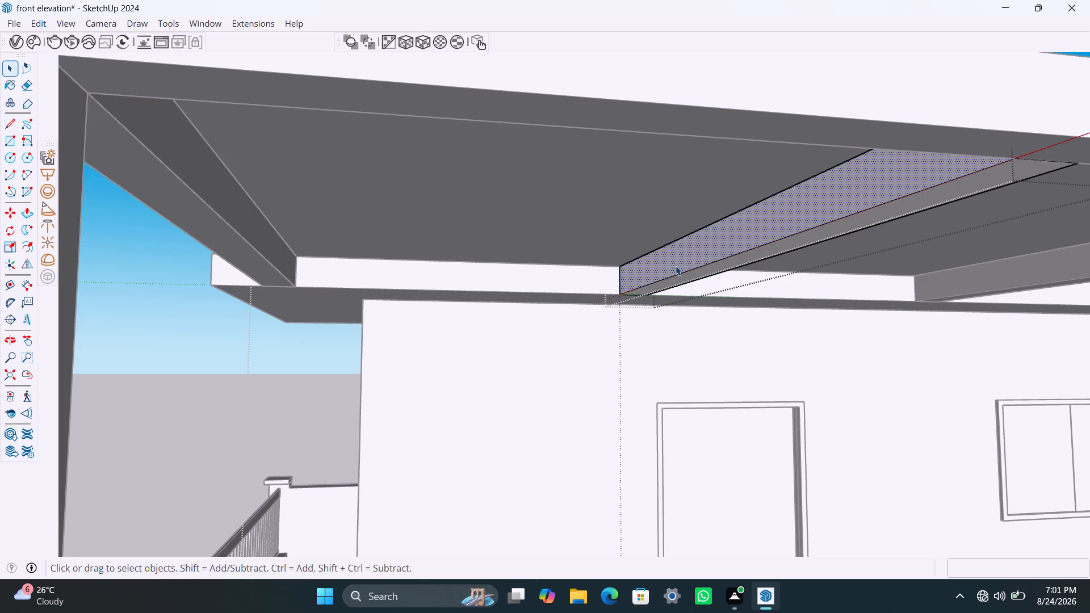
pyautogui.press('p')
pyautogui.click(676, 265)
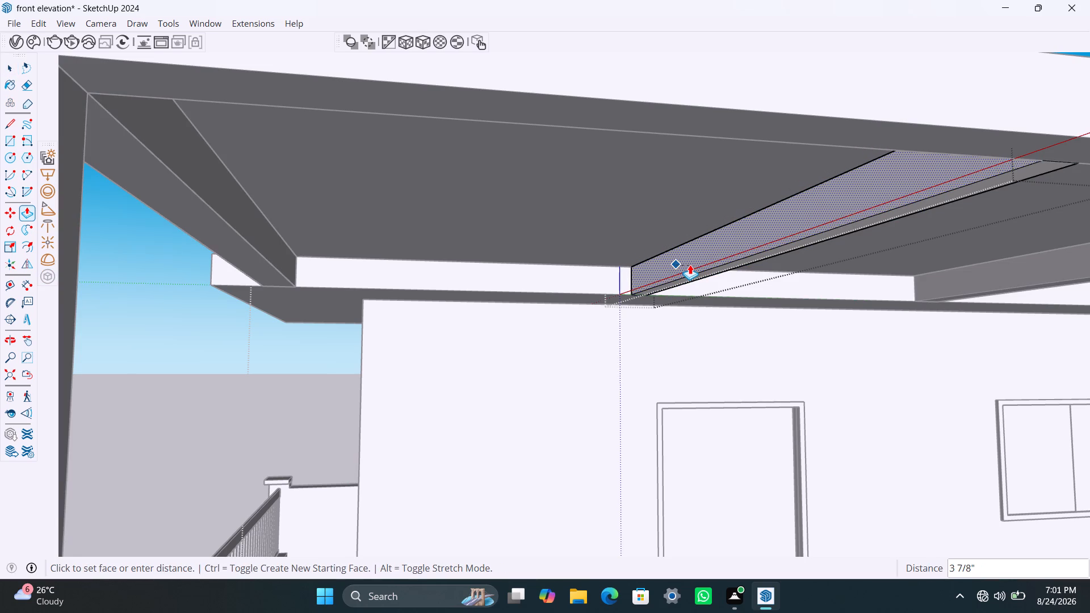
pyautogui.click(694, 264)
pyautogui.press('space')
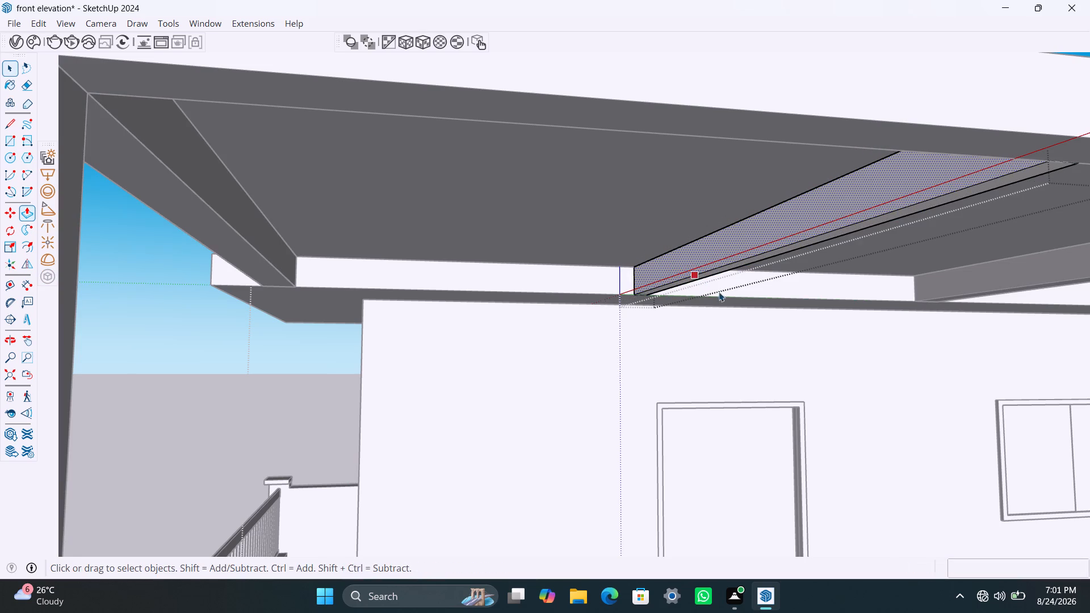
# Push/Pull the first intermediate beam's rear-facing side face inward, slimming the beam further.
pyautogui.scroll(-4, 718, 298)
pyautogui.moveTo(740, 284); pyautogui.dragTo(616, 253, button='middle')
pyautogui.scroll(4, 573, 209)
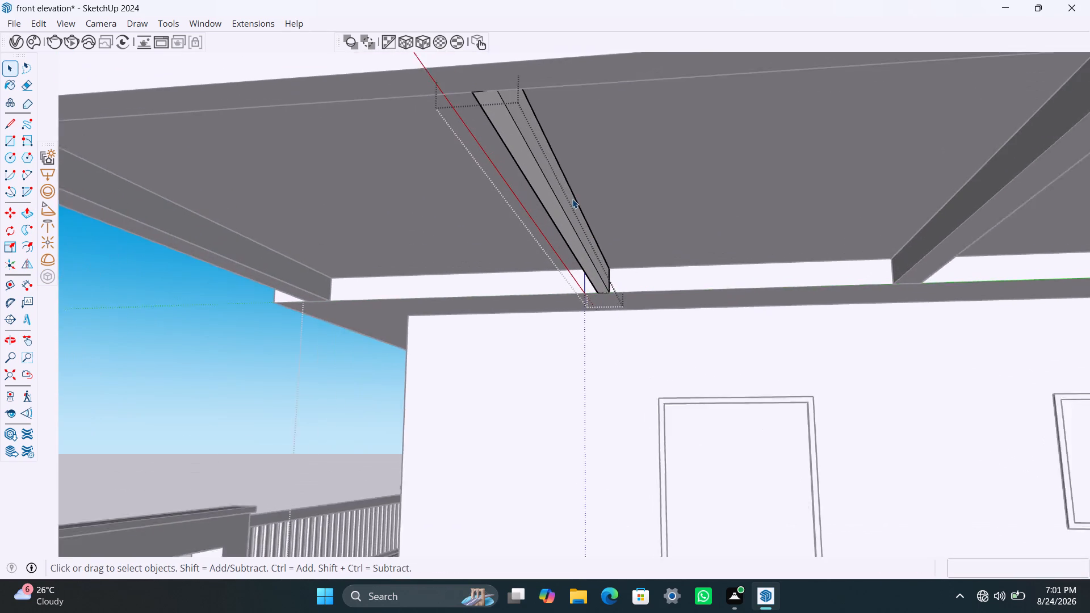
pyautogui.click(568, 203)
pyautogui.press('p')
pyautogui.click(568, 204)
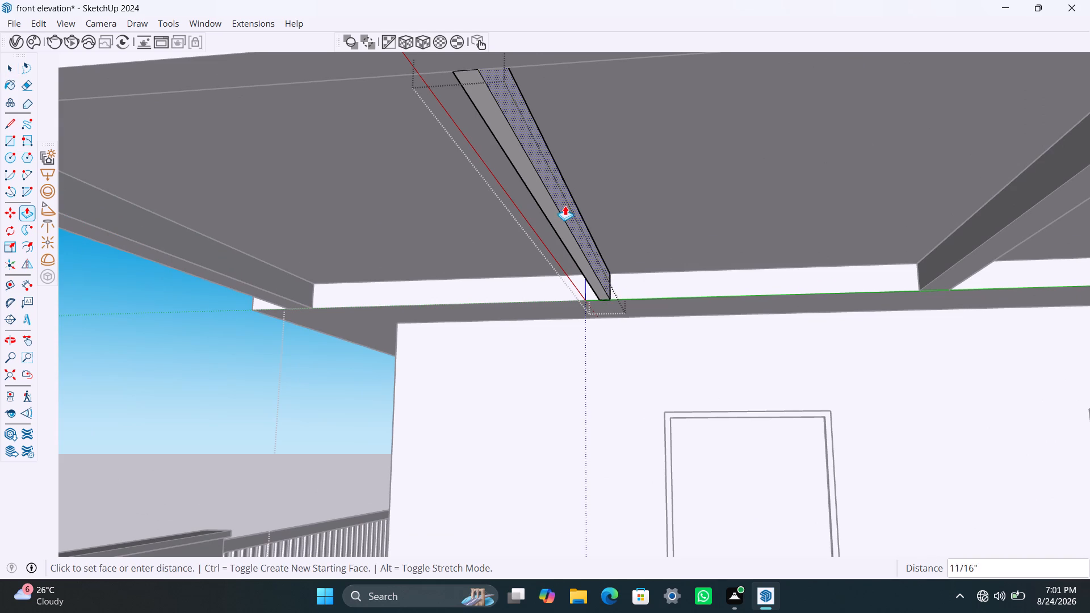
pyautogui.click(560, 211)
pyautogui.press('space')
# Examine the first intermediate beam and cover panel from above and below, and close the beam's group.
pyautogui.scroll(-5, 535, 170)
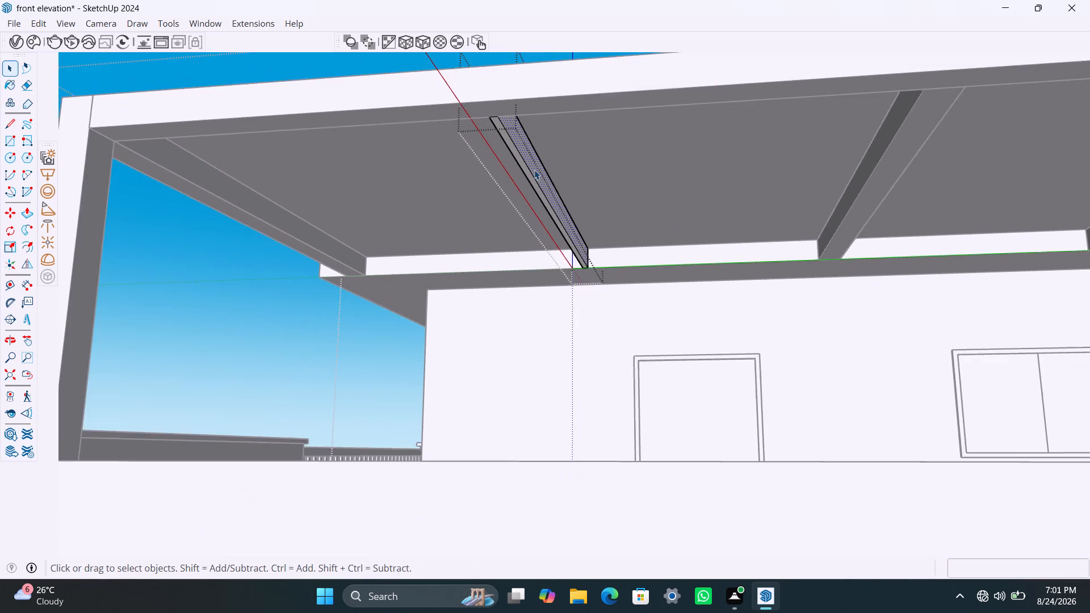
pyautogui.scroll(-3, 534, 170)
pyautogui.moveTo(522, 173); pyautogui.dragTo(504, 282, button='middle')
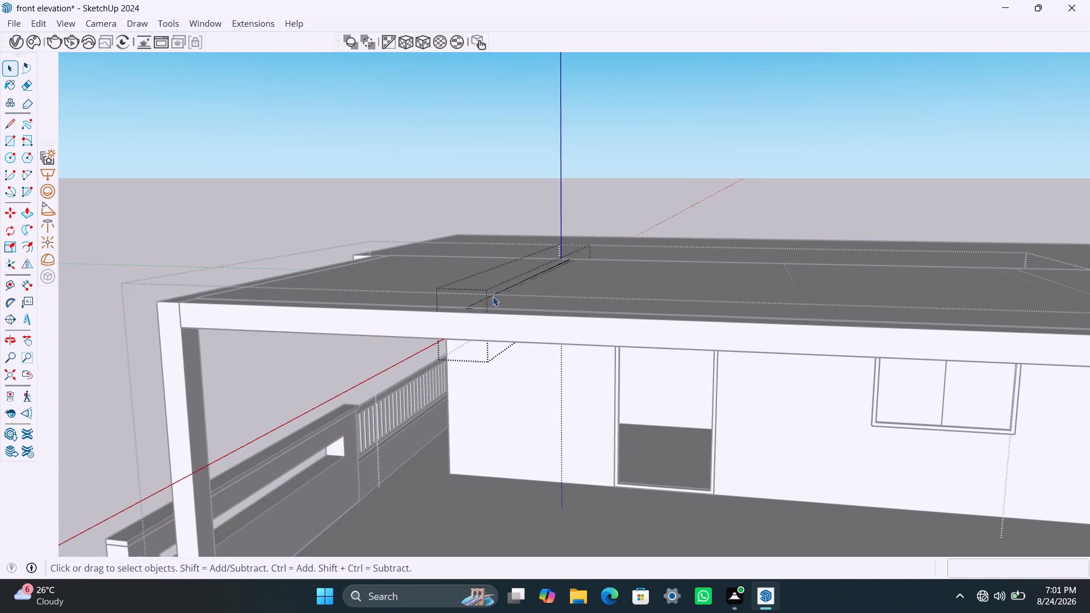
pyautogui.scroll(1, 510, 284)
pyautogui.moveTo(522, 296); pyautogui.dragTo(530, 433, button='middle')
pyautogui.scroll(3, 527, 434)
pyautogui.scroll(-5, 549, 383)
pyautogui.moveTo(570, 419); pyautogui.dragTo(571, 168, button='middle')
pyautogui.scroll(4, 557, 118)
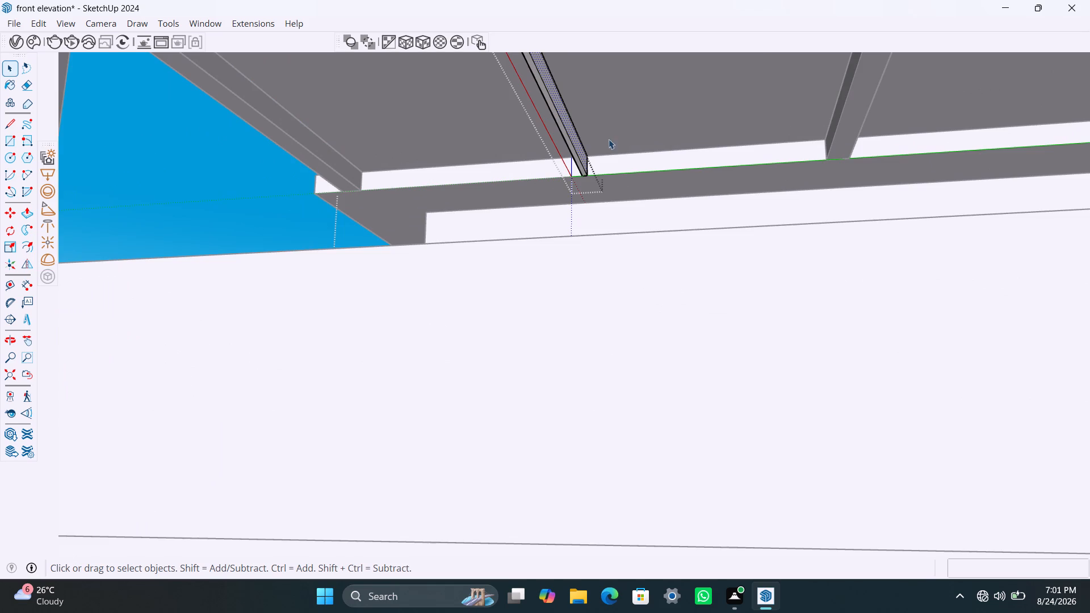
pyautogui.scroll(-4, 611, 161)
pyautogui.keyDown('shift'); pyautogui.moveTo(642, 164); pyautogui.dragTo(588, 233, button='middle'); pyautogui.keyUp('shift')
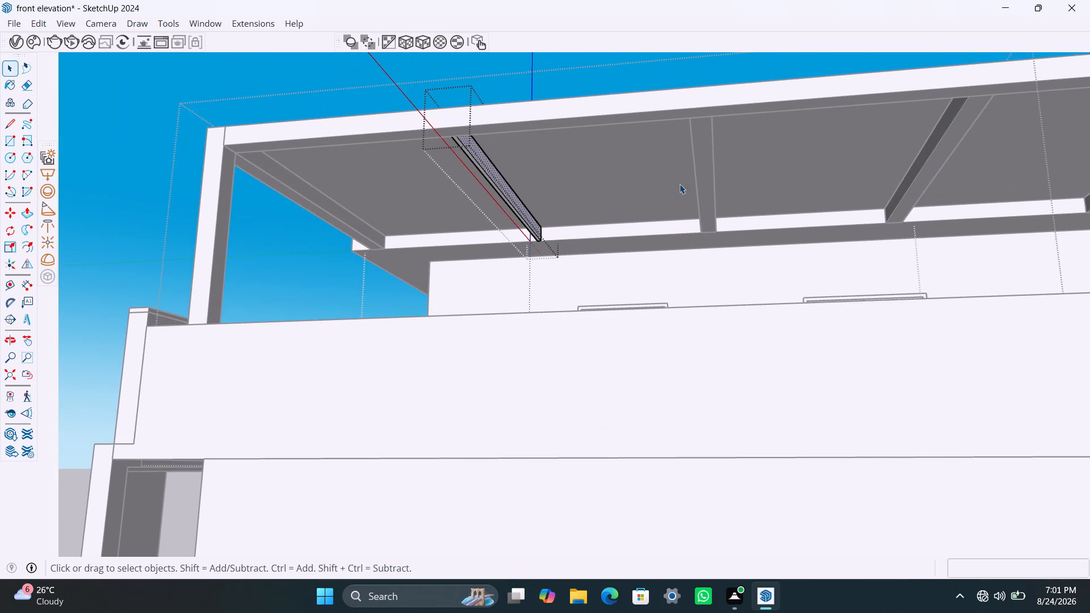
pyautogui.click(702, 179)
# Open the second intermediate beam's group and Push/Pull its front-facing side face inward to narrow the beam.
pyautogui.moveTo(704, 188); pyautogui.dragTo(708, 190, button='middle')
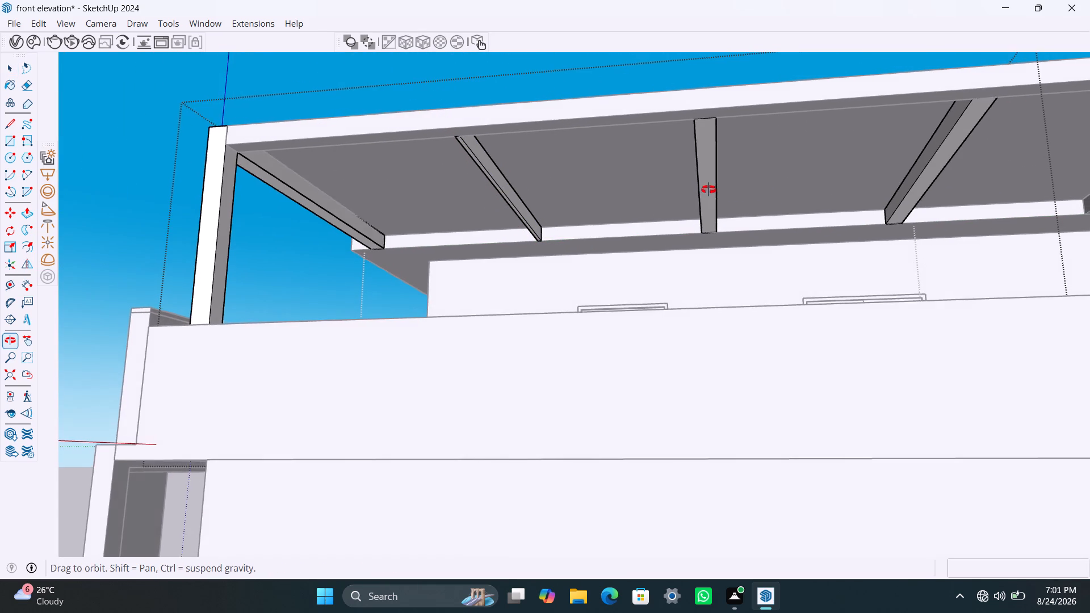
pyautogui.moveTo(708, 190); pyautogui.dragTo(780, 207, button='middle')
pyautogui.scroll(3, 741, 205)
pyautogui.tripleClick(745, 198)
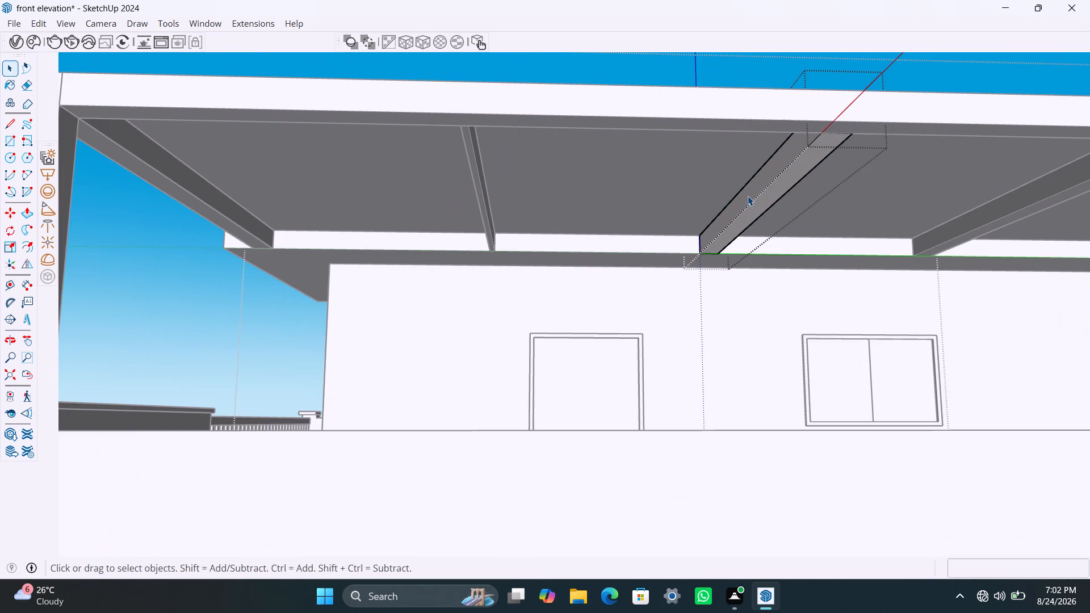
pyautogui.click(748, 196)
pyautogui.click(748, 196)
pyautogui.click(751, 192)
pyautogui.click(757, 189)
pyautogui.click(762, 183)
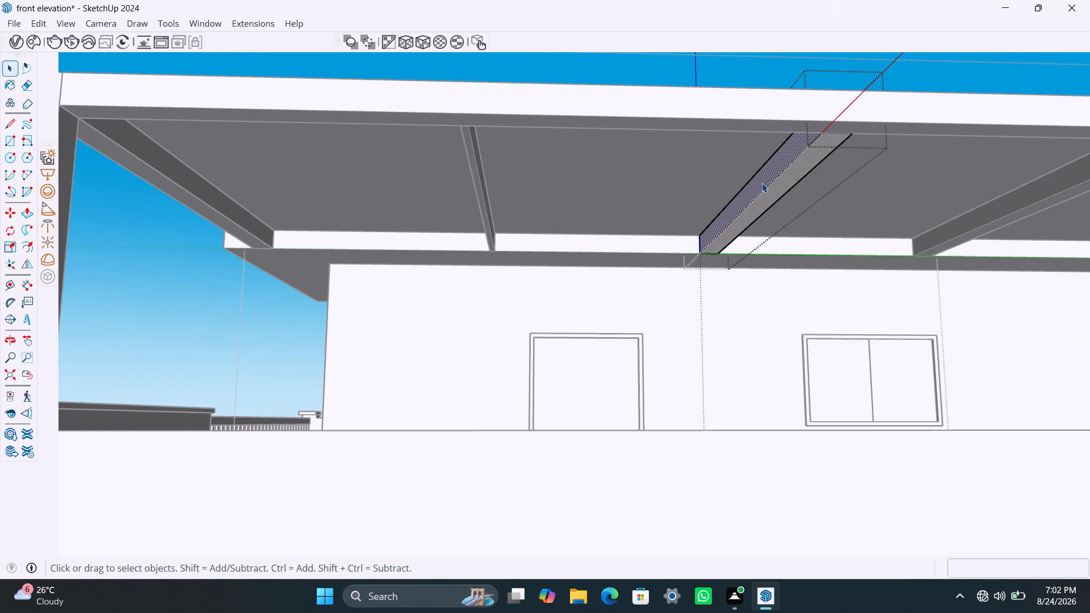
pyautogui.press('p')
pyautogui.click(762, 182)
pyautogui.click(773, 185)
pyautogui.press('space')
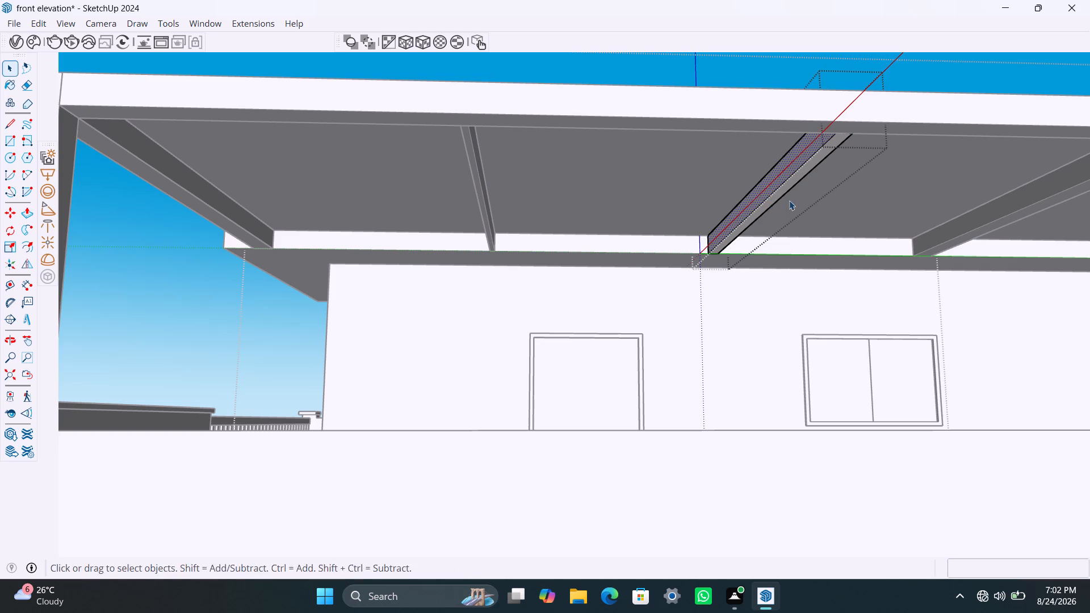
# Push/Pull the second intermediate beam's rear-facing side face inward by about 2".
pyautogui.moveTo(752, 198); pyautogui.dragTo(593, 203, button='middle')
pyautogui.scroll(3, 565, 207)
pyautogui.click(564, 207)
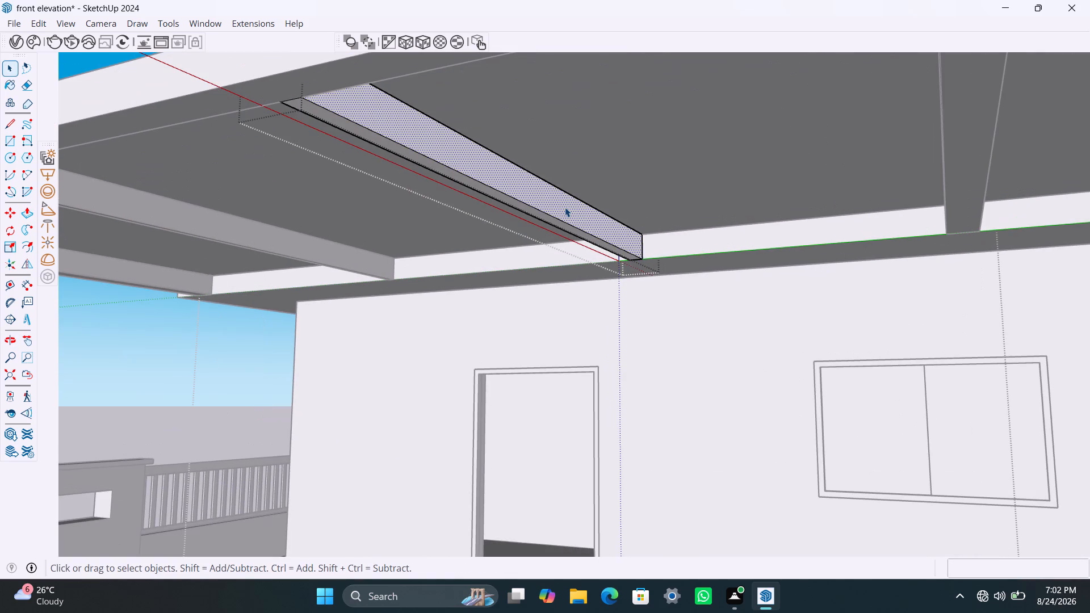
pyautogui.press('p')
pyautogui.click(565, 207)
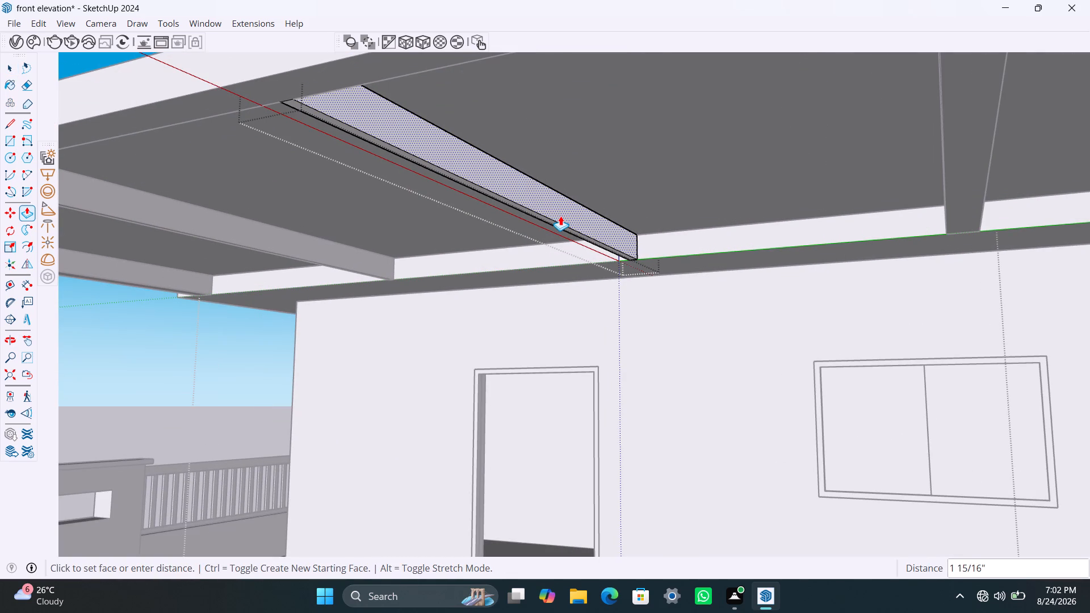
pyautogui.click(560, 217)
pyautogui.press('space')
pyautogui.scroll(-5, 543, 215)
pyautogui.moveTo(548, 213); pyautogui.dragTo(615, 145, button='middle')
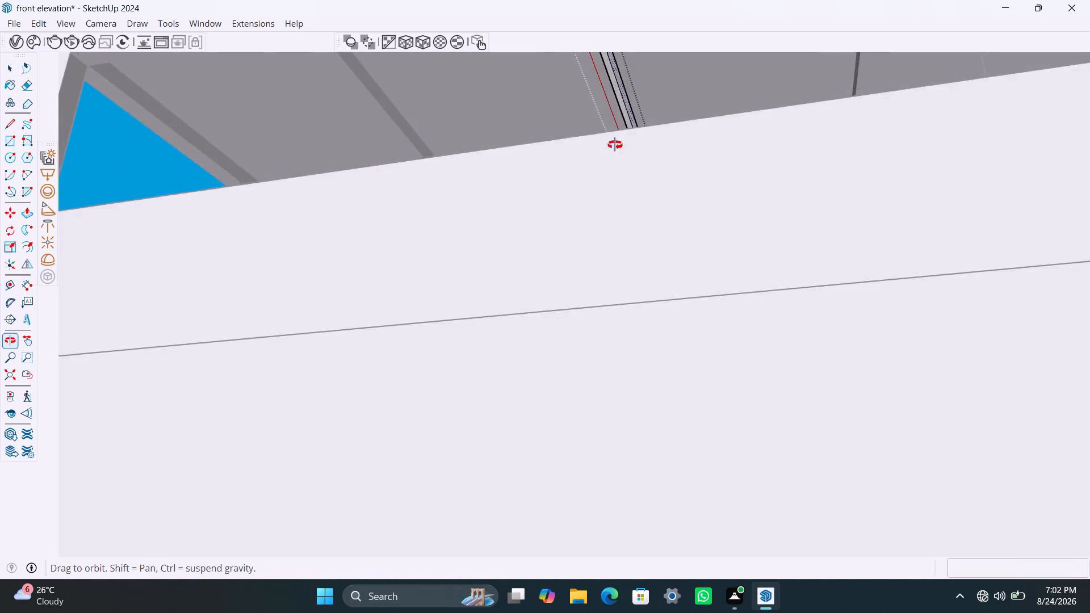
# Close the second intermediate beam's group.
pyautogui.moveTo(615, 145); pyautogui.dragTo(648, 175, button='middle')
pyautogui.scroll(-5, 617, 216)
pyautogui.click(420, 92)
pyautogui.scroll(-4, 467, 192)
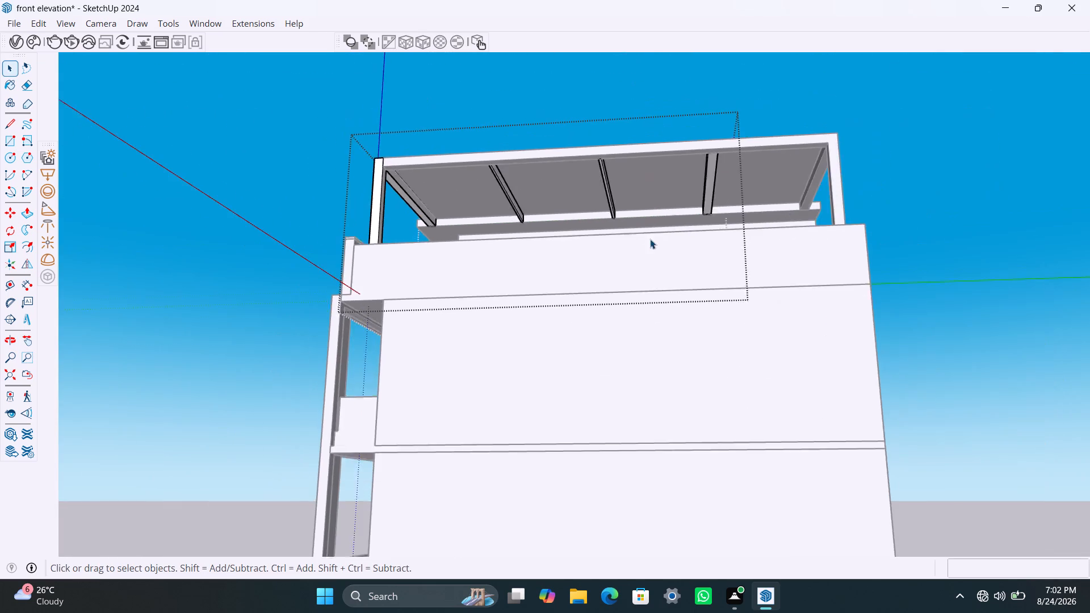
# Reopen the second intermediate beam's group, Push/Pull its rear-facing side face slightly further inward, and close the group.
pyautogui.moveTo(650, 239); pyautogui.dragTo(713, 240, button='middle')
pyautogui.scroll(3, 689, 212)
pyautogui.moveTo(689, 211); pyautogui.dragTo(612, 235, button='middle')
pyautogui.scroll(3, 508, 227)
pyautogui.moveTo(505, 226); pyautogui.dragTo(442, 247, button='middle')
pyautogui.scroll(8, 456, 232)
pyautogui.click(461, 216)
pyautogui.click(466, 218)
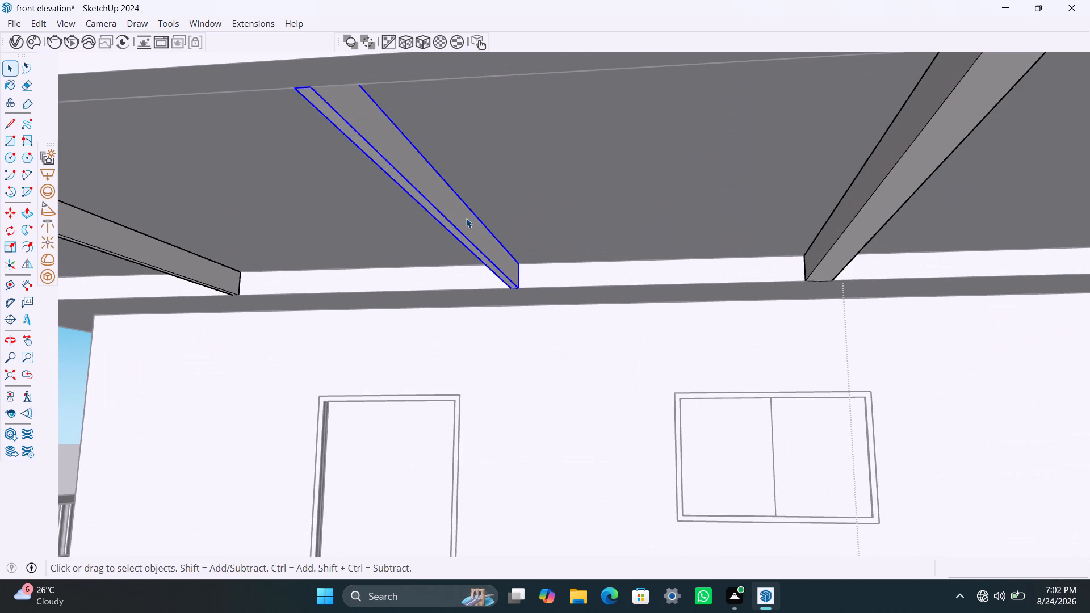
pyautogui.press('p')
pyautogui.click(466, 219)
pyautogui.press('space')
pyautogui.tripleClick(466, 221)
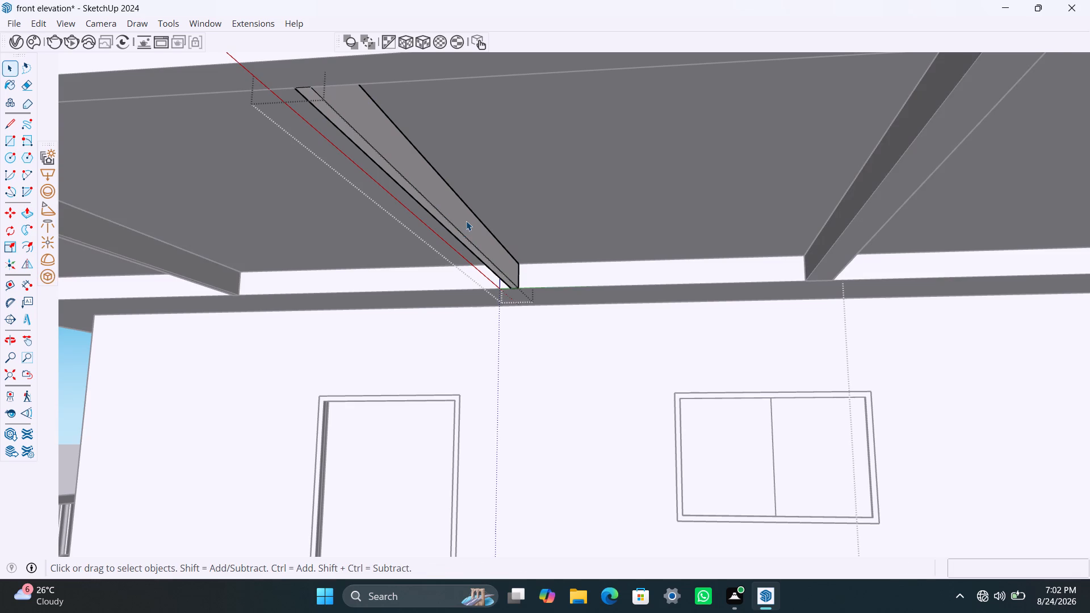
pyautogui.click(467, 225)
pyautogui.press('p')
pyautogui.click(467, 225)
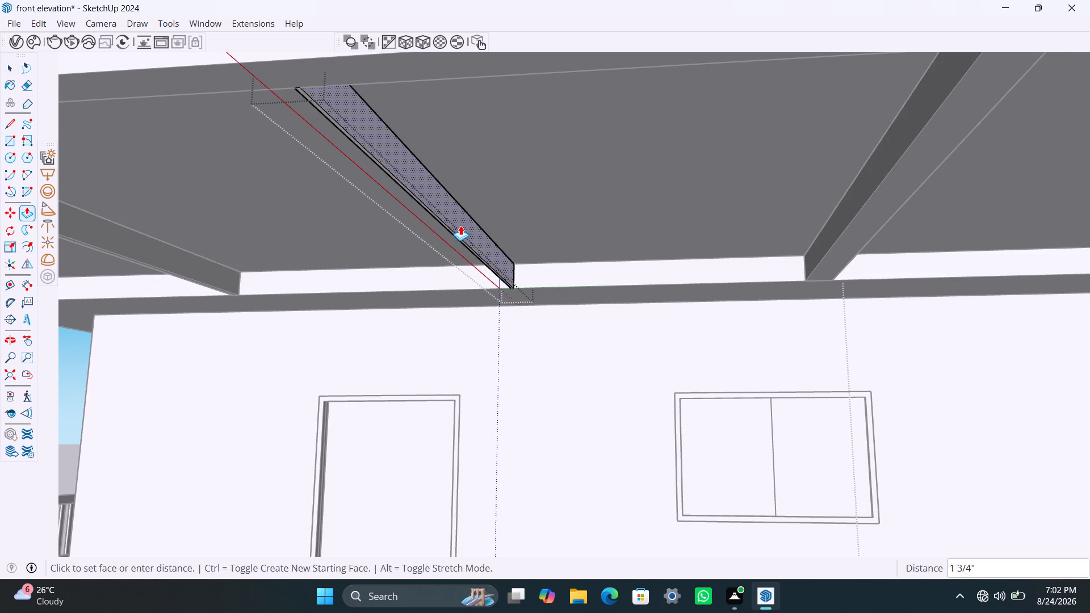
pyautogui.click(464, 225)
pyautogui.press('space')
pyautogui.click(490, 203)
pyautogui.scroll(-3, 504, 189)
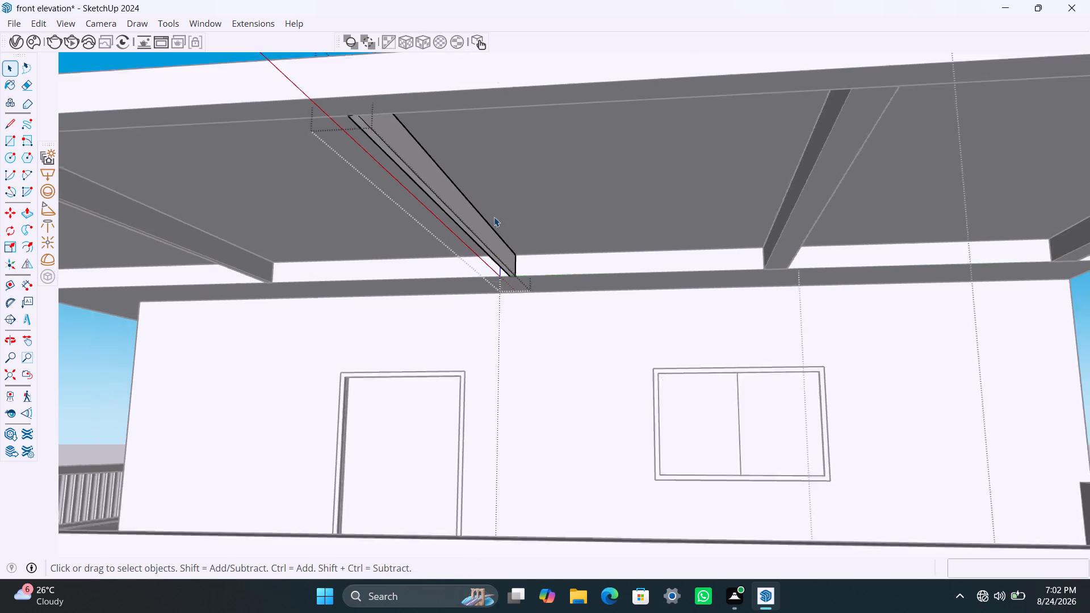
pyautogui.scroll(-6, 494, 217)
pyautogui.click(544, 90)
# Open the third intermediate beam's group and Push/Pull its front-facing side face inward by about 1 7/16".
pyautogui.scroll(-1, 539, 187)
pyautogui.moveTo(576, 230); pyautogui.dragTo(626, 220, button='middle')
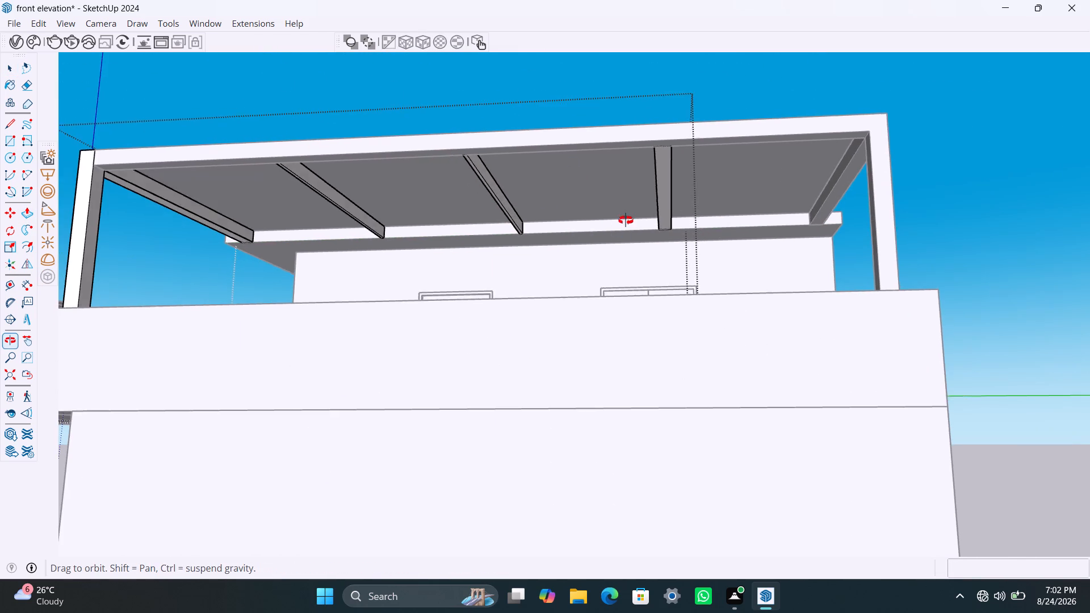
pyautogui.moveTo(626, 220); pyautogui.dragTo(730, 194, button='middle')
pyautogui.moveTo(687, 205); pyautogui.dragTo(557, 223, button='middle')
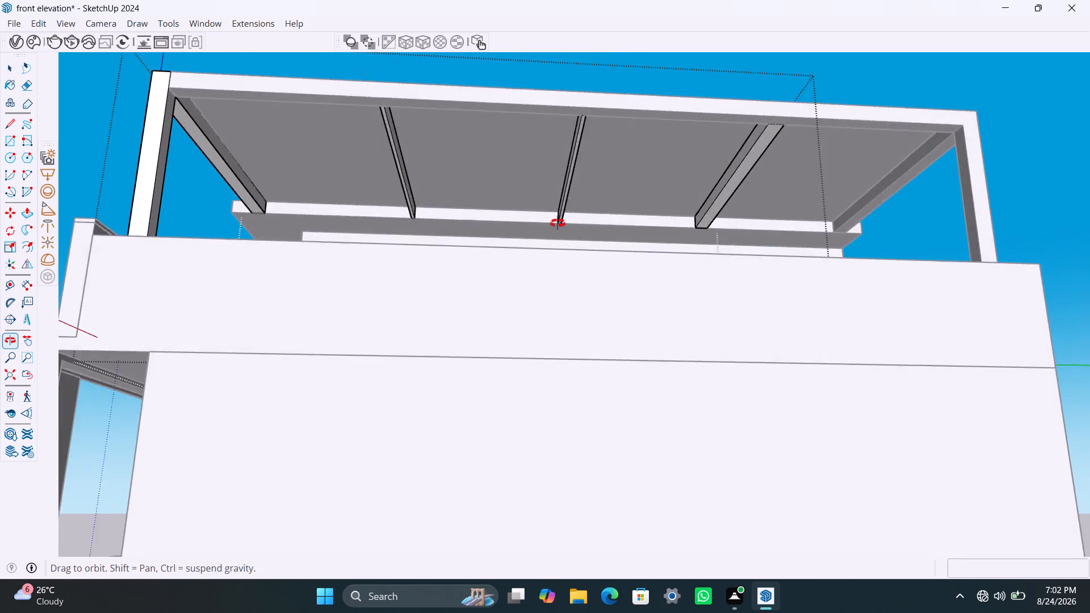
pyautogui.moveTo(557, 223); pyautogui.dragTo(535, 230, button='middle')
pyautogui.moveTo(672, 205); pyautogui.dragTo(778, 197, button='middle')
pyautogui.scroll(5, 753, 189)
pyautogui.tripleClick(755, 186)
pyautogui.doubleClick(756, 185)
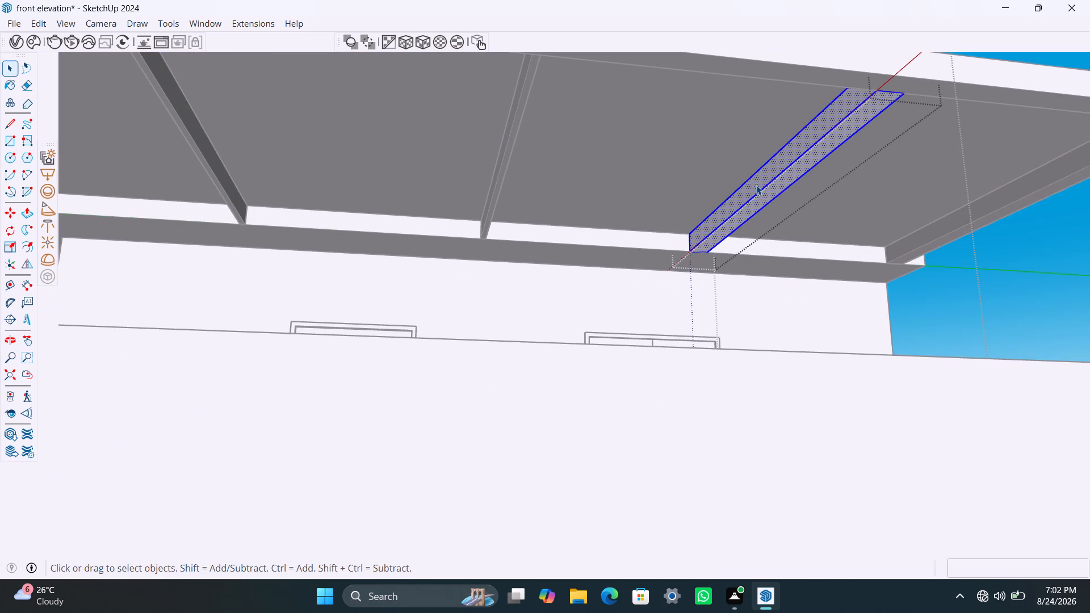
pyautogui.doubleClick(761, 183)
pyautogui.press('p')
pyautogui.click(763, 182)
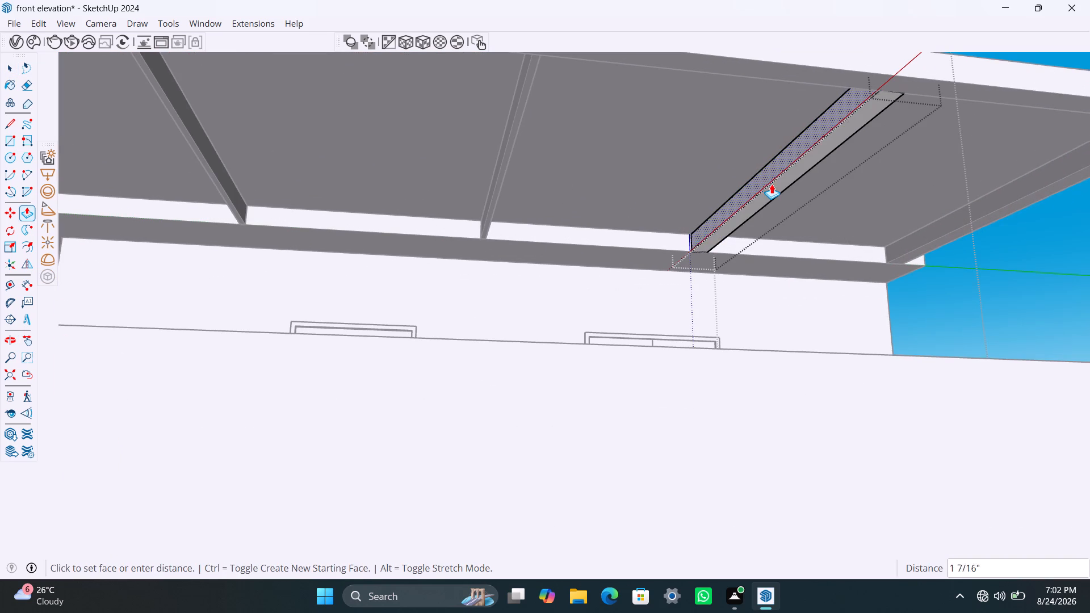
pyautogui.click(772, 184)
pyautogui.press('space')
# Push/Pull the third intermediate beam's rear-facing side face inward to slim it, and close the beam's group.
pyautogui.moveTo(796, 186); pyautogui.dragTo(590, 219, button='middle')
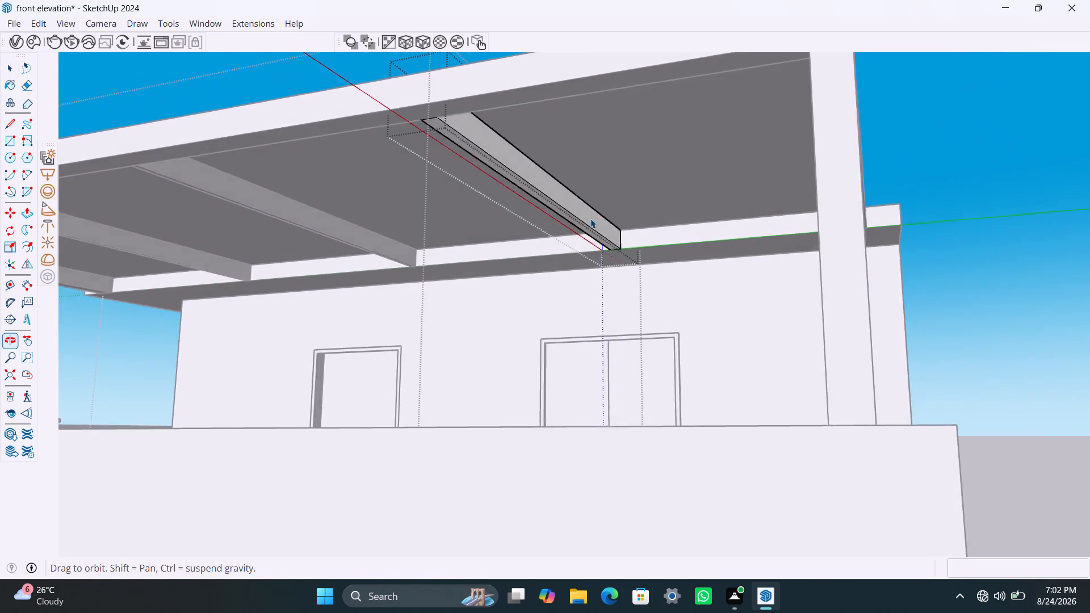
pyautogui.moveTo(590, 219); pyautogui.dragTo(592, 218, button='middle')
pyautogui.click(562, 220)
pyautogui.click(567, 221)
pyautogui.press('p')
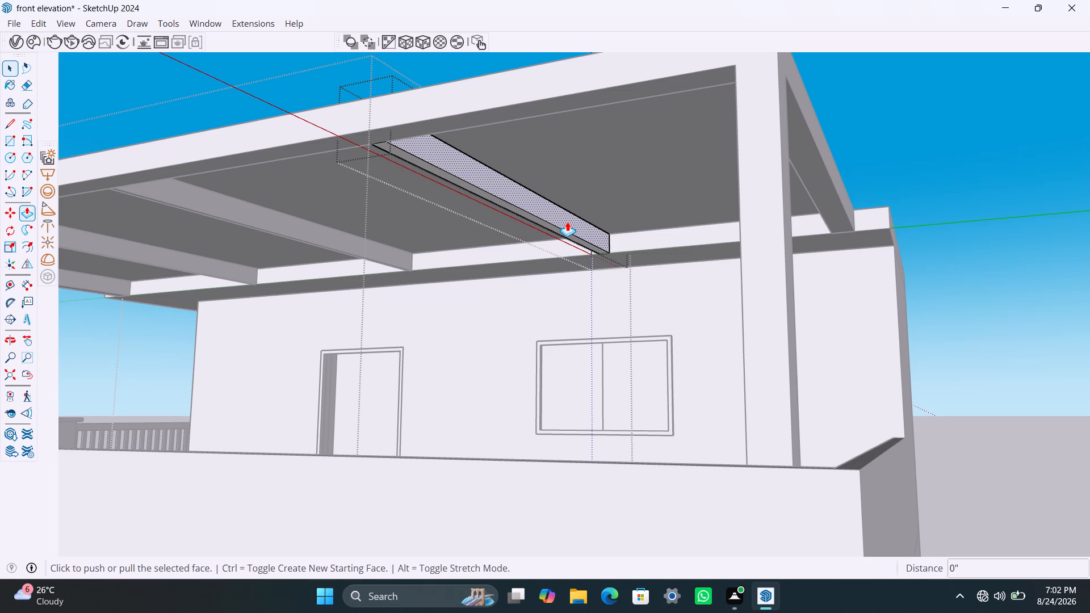
pyautogui.press('p')
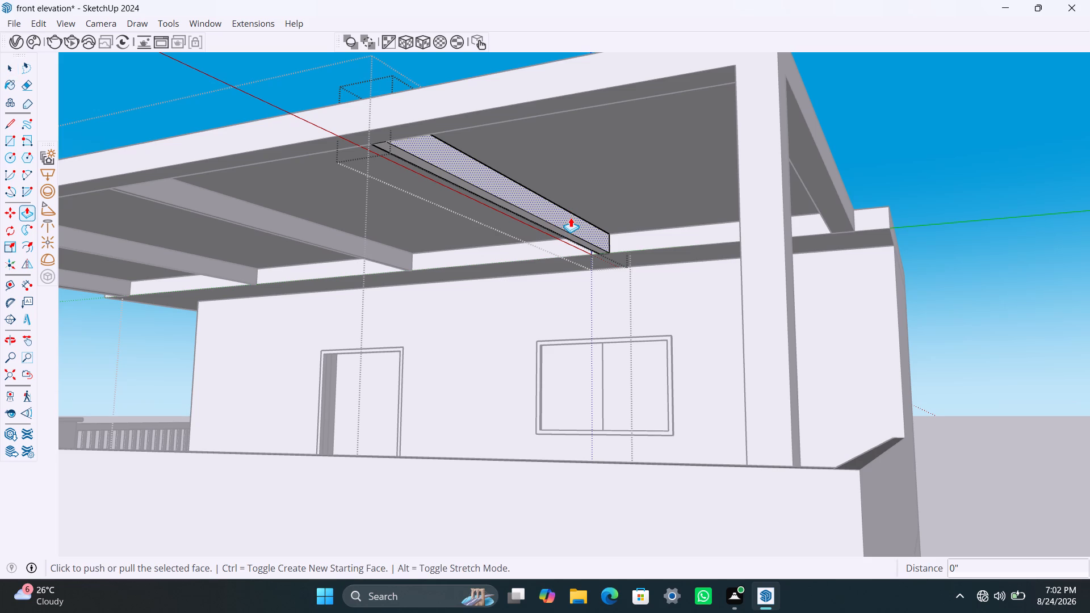
pyautogui.click(571, 217)
pyautogui.click(565, 223)
pyautogui.press('space')
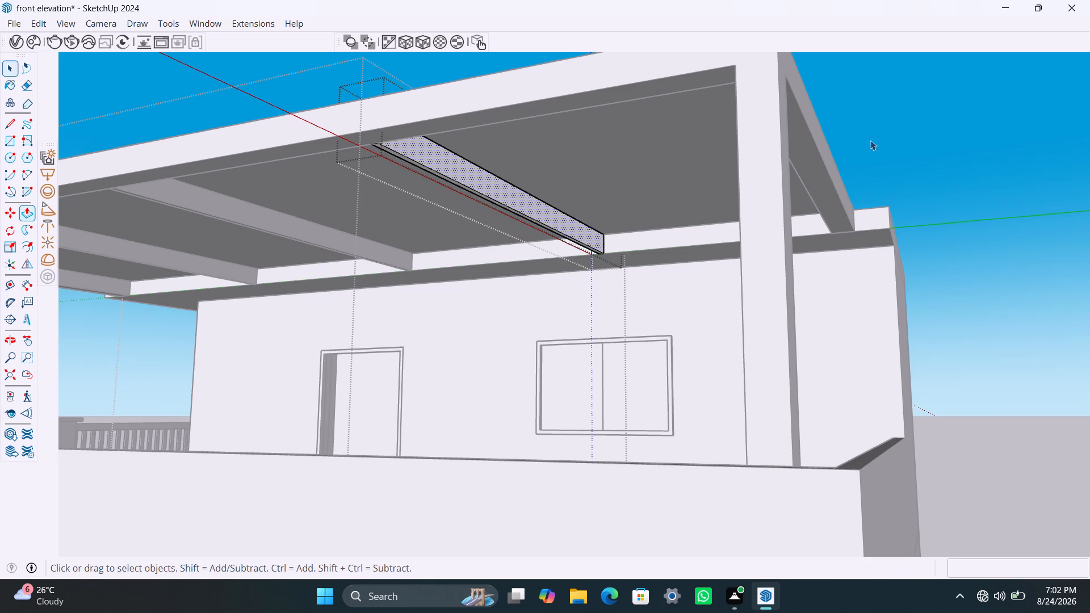
pyautogui.click(870, 140)
# Examine the three slimmed intermediate beams and the cover panel from below and above, and close the enclosing group.
pyautogui.scroll(-2, 591, 280)
pyautogui.moveTo(582, 279); pyautogui.dragTo(680, 208, button='middle')
pyautogui.scroll(-3, 617, 175)
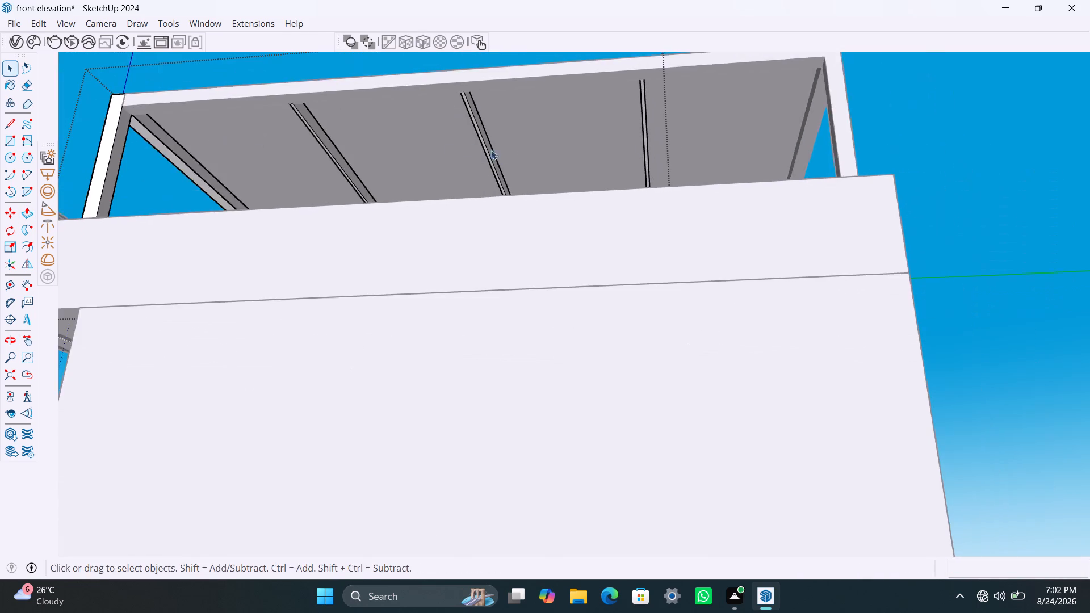
pyautogui.moveTo(498, 153); pyautogui.dragTo(571, 209, button='middle')
pyautogui.scroll(-4, 647, 215)
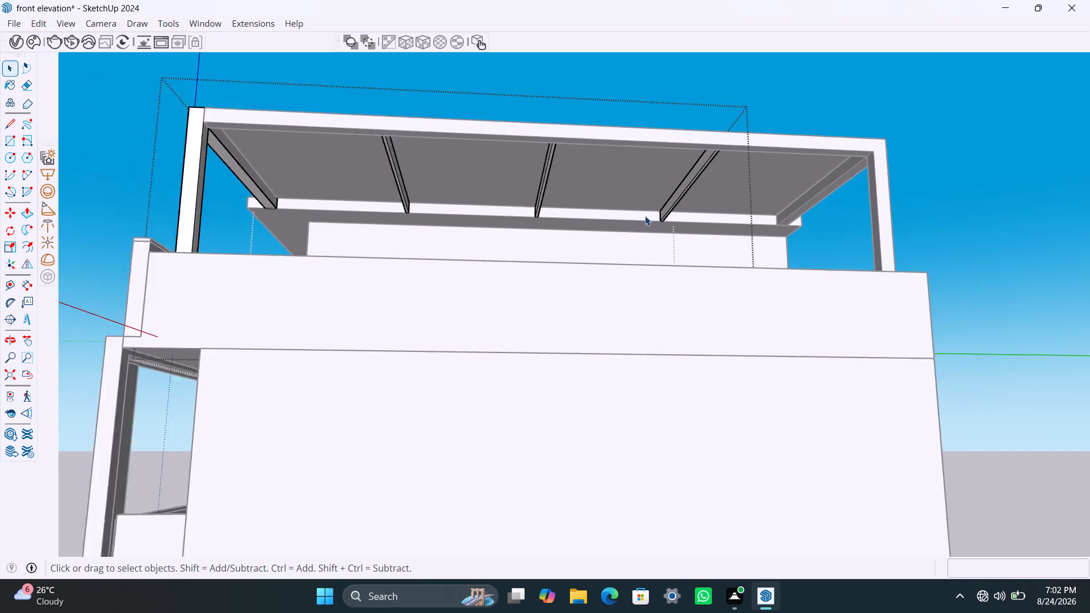
pyautogui.moveTo(582, 209); pyautogui.dragTo(622, 232, button='middle')
pyautogui.moveTo(438, 203); pyautogui.dragTo(456, 220, button='middle')
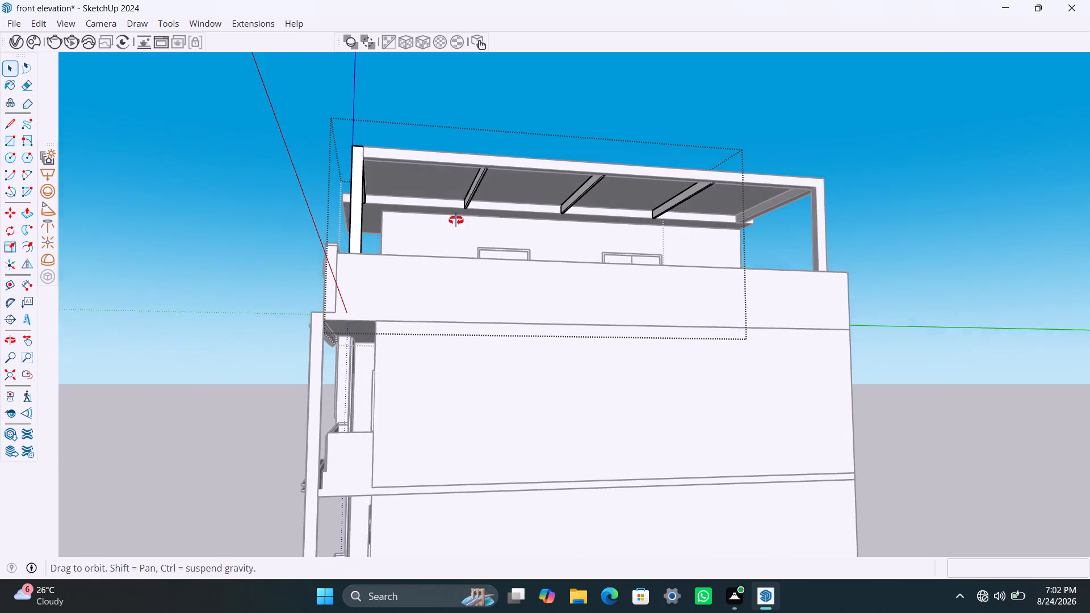
pyautogui.moveTo(456, 220); pyautogui.dragTo(695, 310, button='middle')
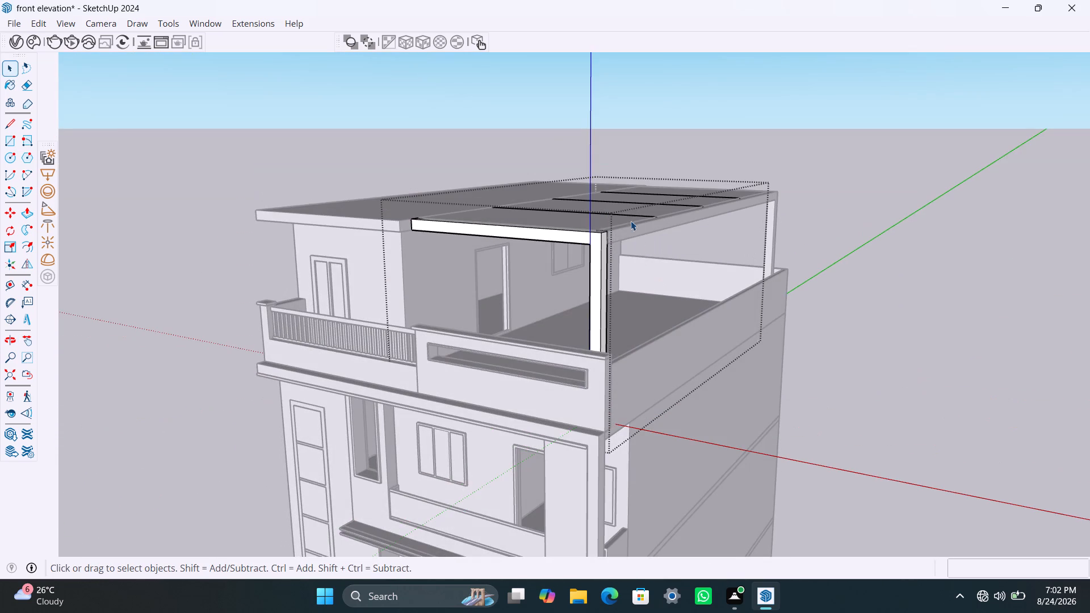
pyautogui.click(592, 215)
pyautogui.click(868, 237)
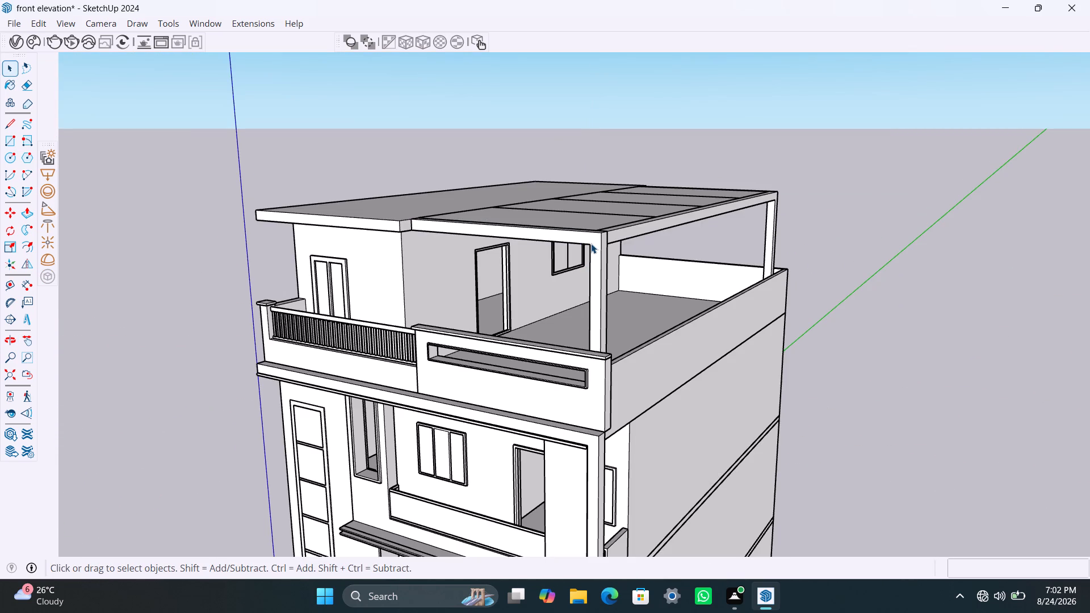
# Select the terrace columns, beams and cover panel together and make them a single group.
pyautogui.click(591, 242)
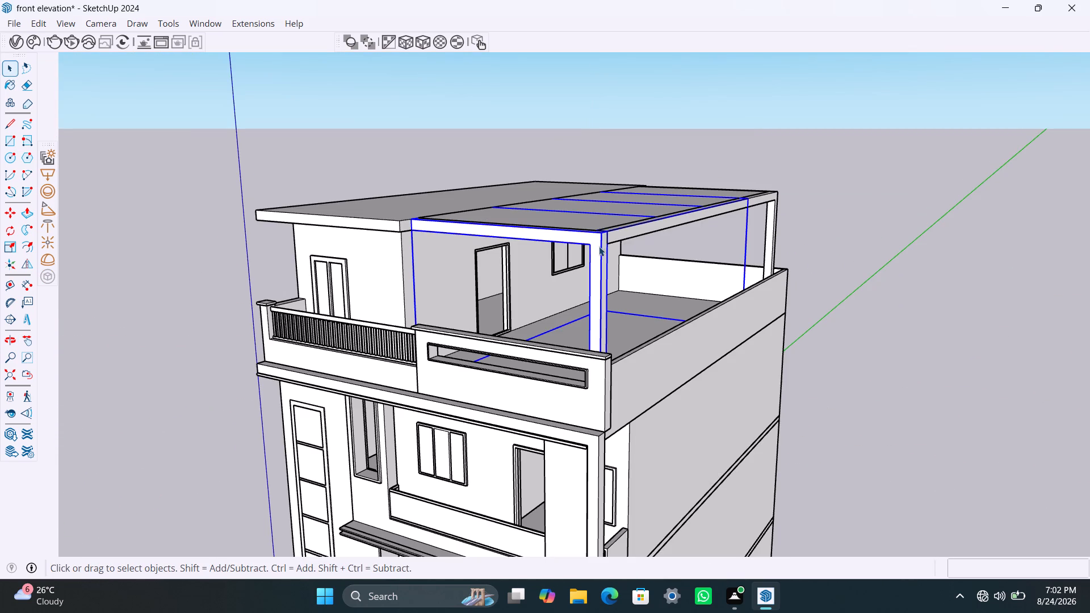
pyautogui.keyDown('shift'); pyautogui.click(583, 219); pyautogui.keyUp('shift')
pyautogui.keyDown('shift'); pyautogui.click(645, 228); pyautogui.keyUp('shift')
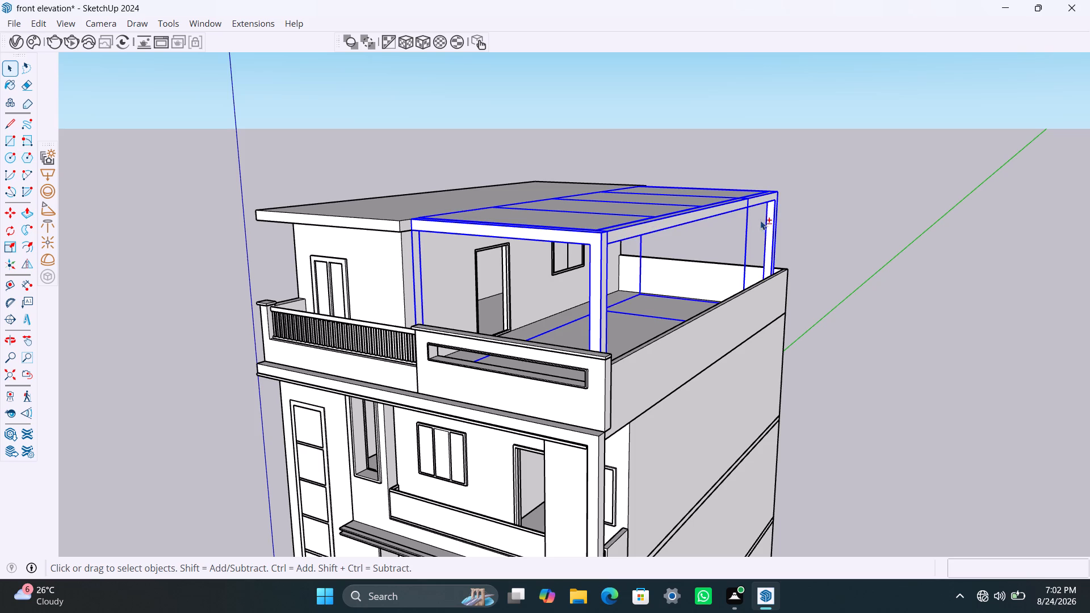
pyautogui.keyDown('shift'); pyautogui.rightClick(611, 240); pyautogui.keyUp('shift')
pyautogui.click(662, 387)
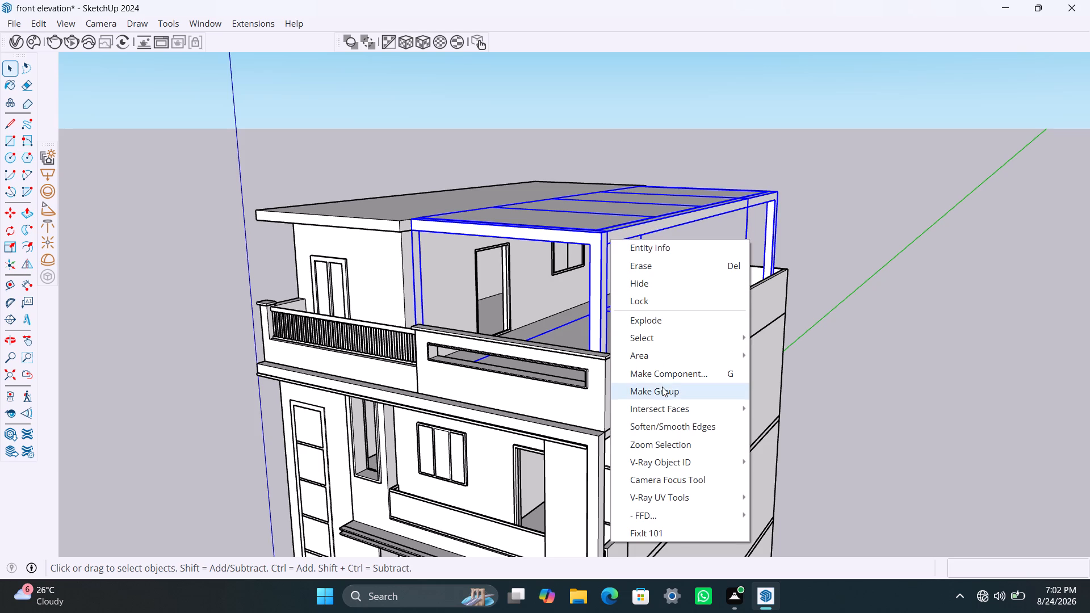
# Move the grouped terrace structure sideways off the building into clear space beside it.
pyautogui.press('m')
pyautogui.click(599, 240)
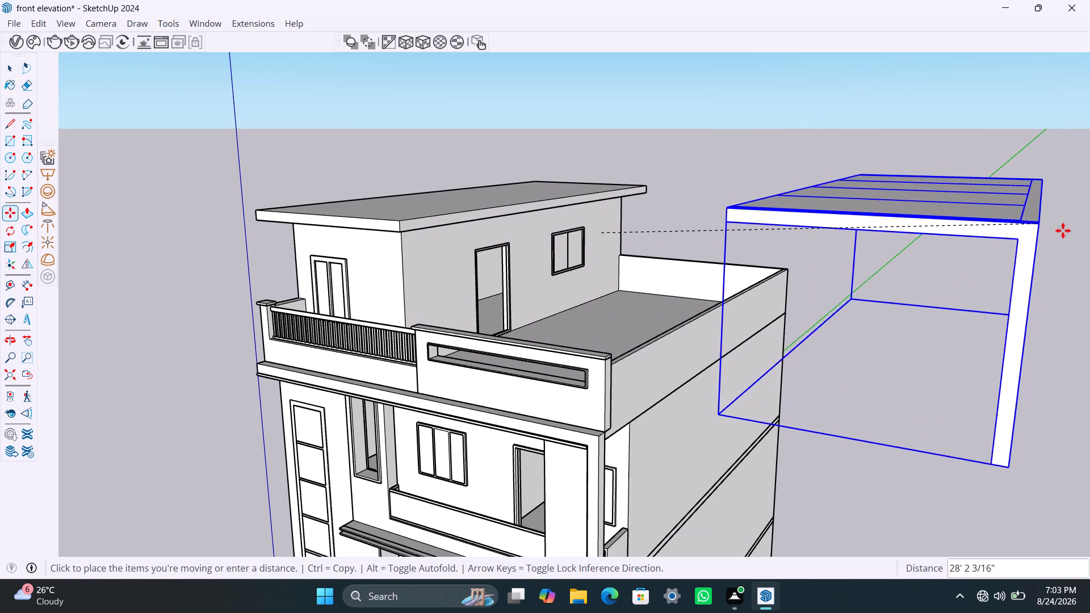
pyautogui.scroll(-2, 1018, 237)
pyautogui.moveTo(1020, 237); pyautogui.dragTo(393, 40, button='middle')
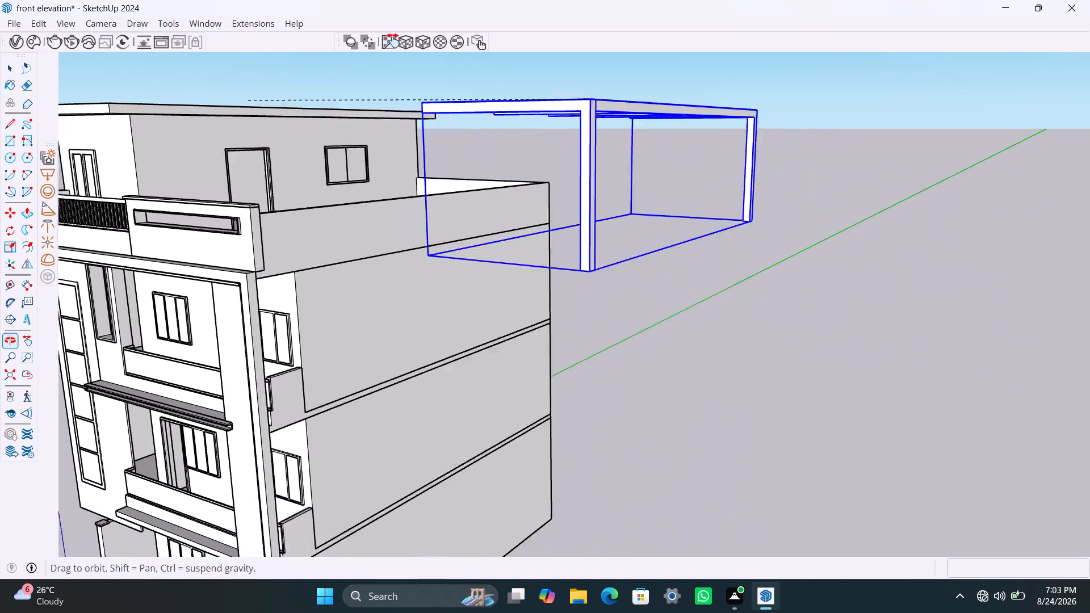
pyautogui.moveTo(393, 40); pyautogui.dragTo(387, 37, button='middle')
pyautogui.click(849, 215)
pyautogui.press('space')
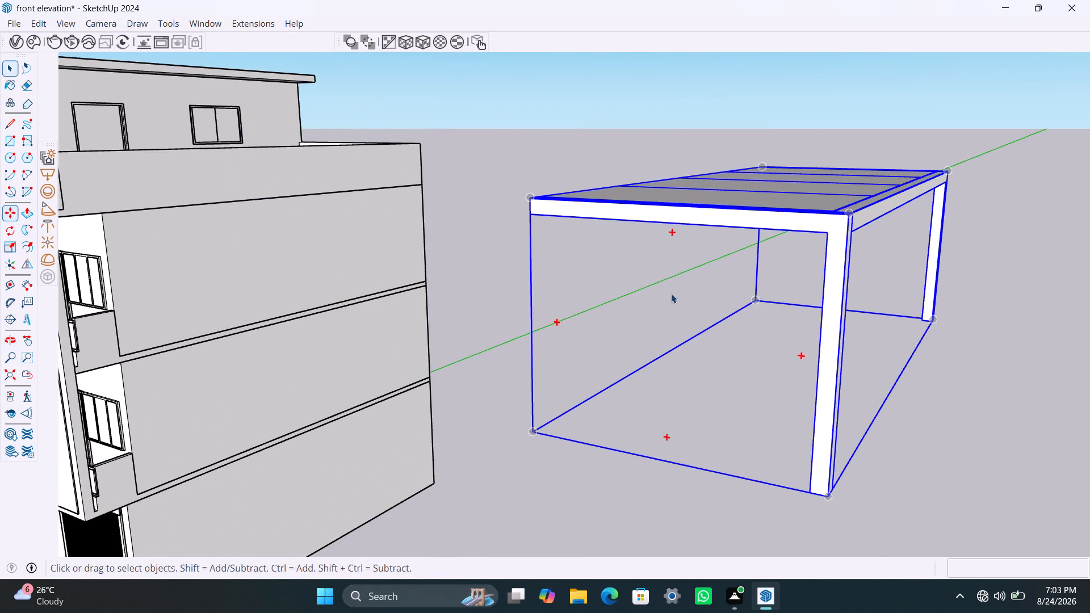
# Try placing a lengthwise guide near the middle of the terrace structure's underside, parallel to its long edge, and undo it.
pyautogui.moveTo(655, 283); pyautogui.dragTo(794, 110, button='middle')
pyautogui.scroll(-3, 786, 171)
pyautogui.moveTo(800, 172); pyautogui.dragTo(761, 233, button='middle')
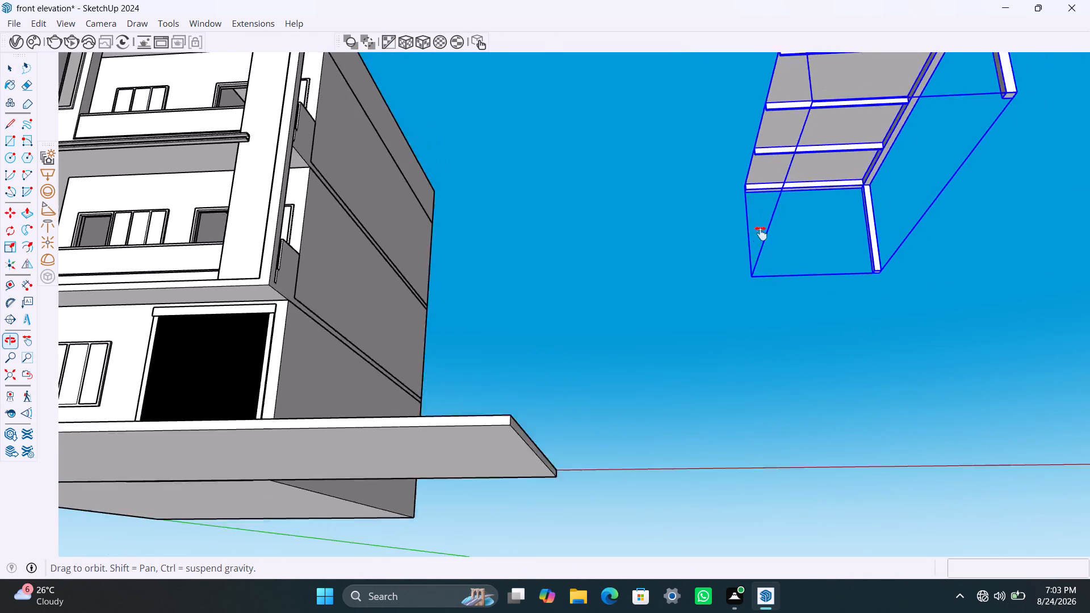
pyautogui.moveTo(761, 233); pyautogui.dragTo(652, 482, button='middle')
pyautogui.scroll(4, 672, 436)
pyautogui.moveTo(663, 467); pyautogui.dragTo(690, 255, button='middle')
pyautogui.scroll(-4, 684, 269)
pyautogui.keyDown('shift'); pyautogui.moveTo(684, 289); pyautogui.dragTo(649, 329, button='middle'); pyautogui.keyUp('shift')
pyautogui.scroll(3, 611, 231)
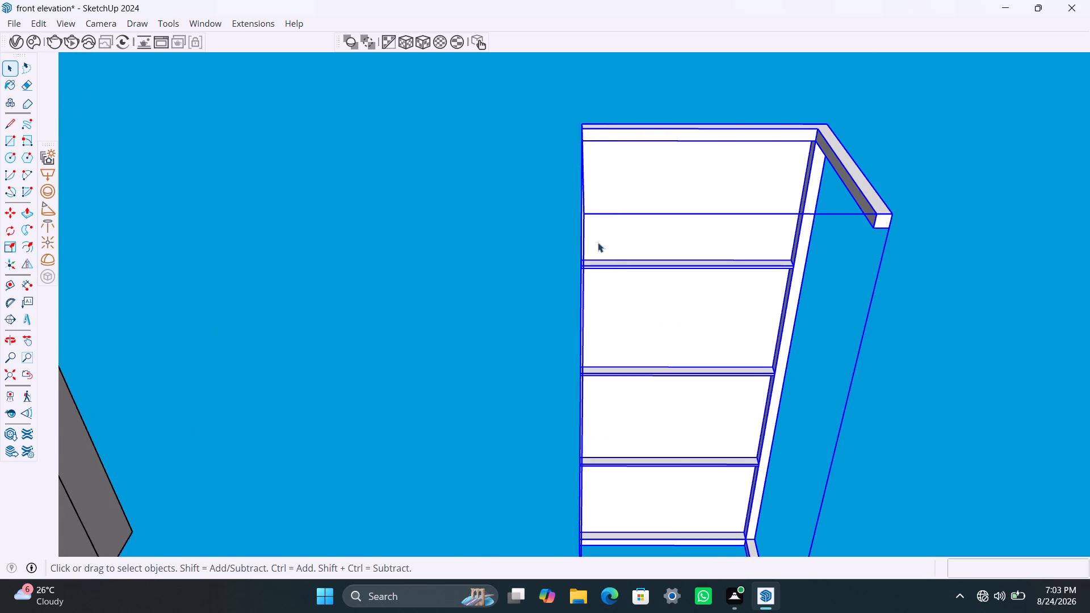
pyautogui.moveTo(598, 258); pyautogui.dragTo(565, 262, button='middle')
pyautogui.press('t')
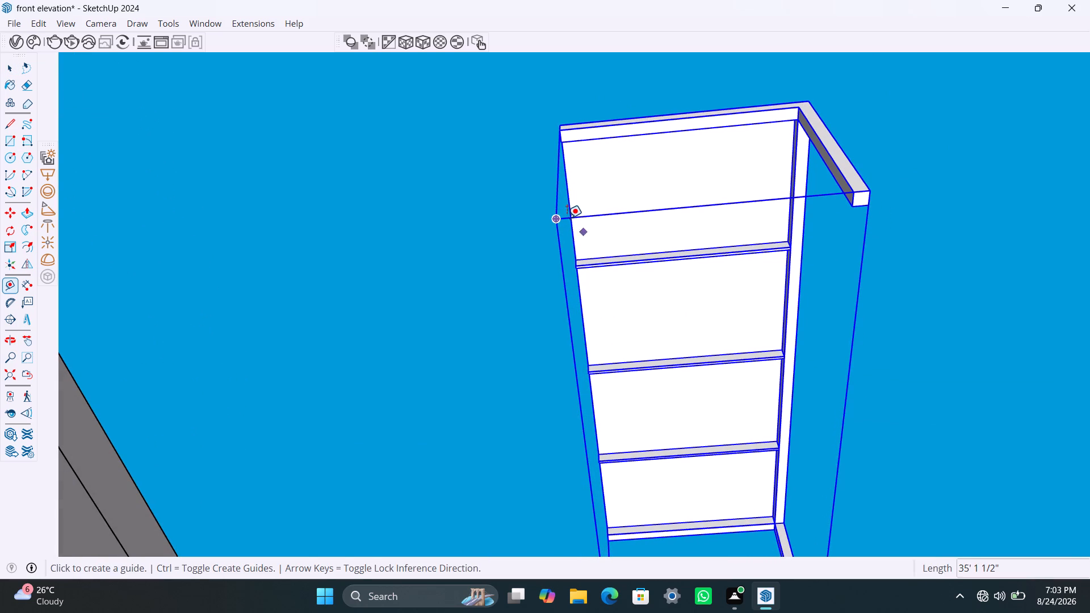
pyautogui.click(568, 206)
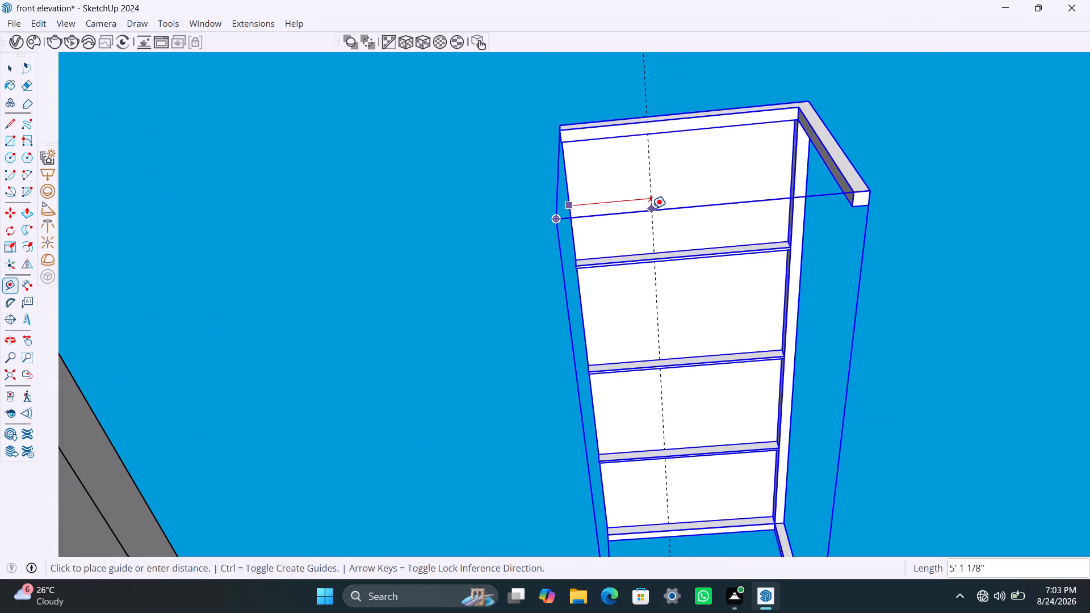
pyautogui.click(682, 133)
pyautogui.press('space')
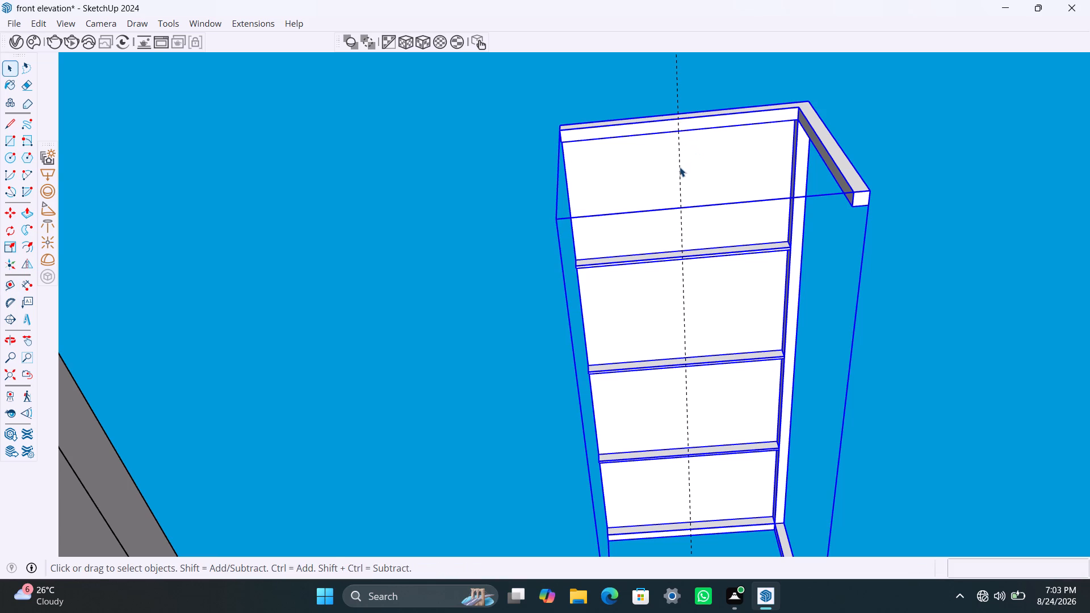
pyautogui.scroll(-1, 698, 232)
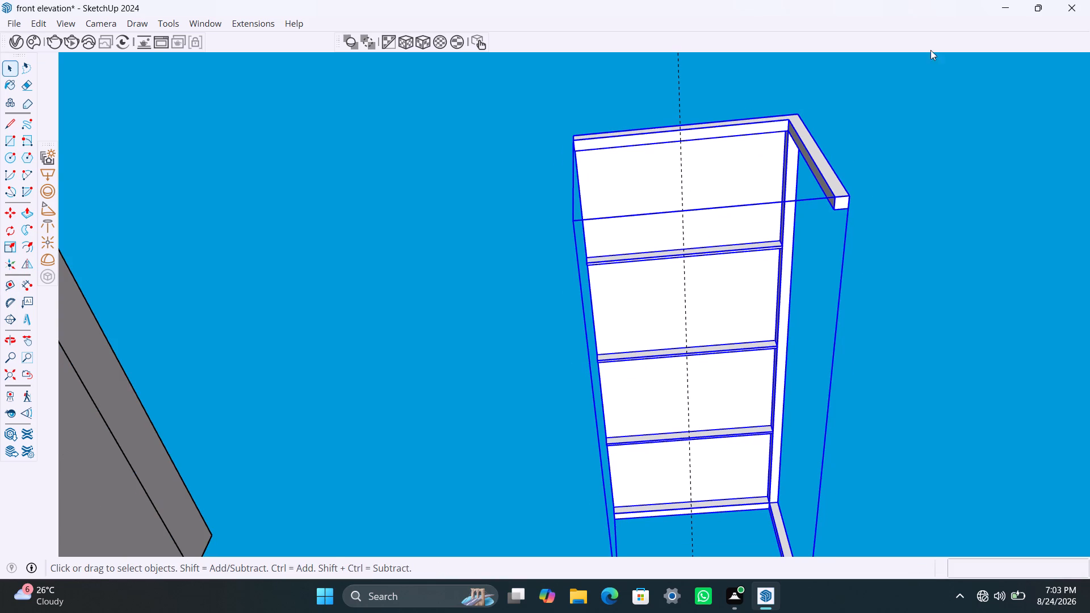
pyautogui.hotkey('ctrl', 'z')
# Draw a lengthwise line through the middle of the terrace structure's underside, from one end beam to the opposite end beam.
pyautogui.press('l')
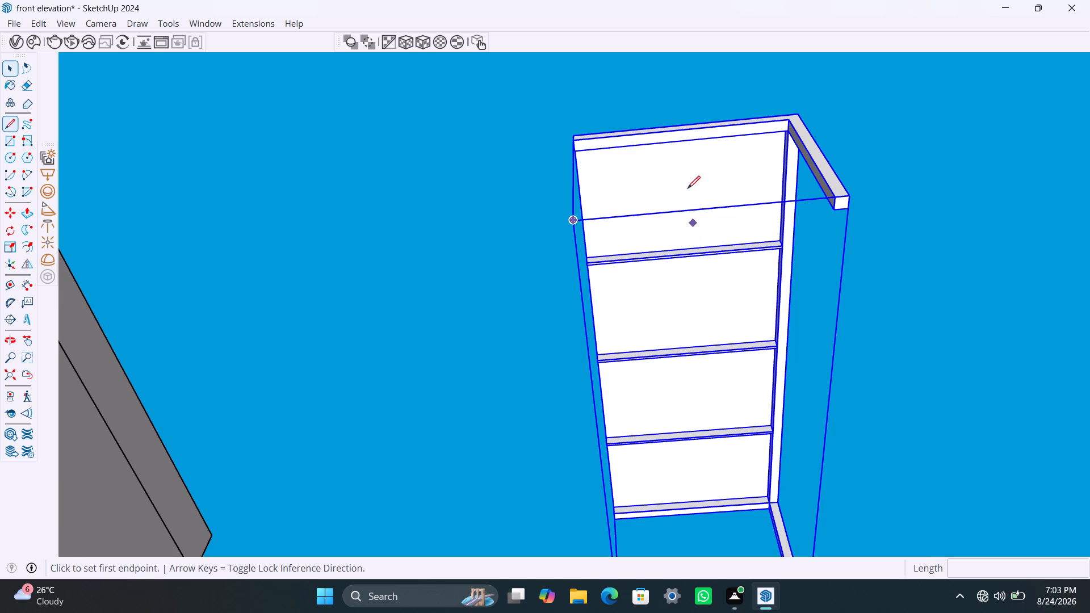
pyautogui.click(680, 142)
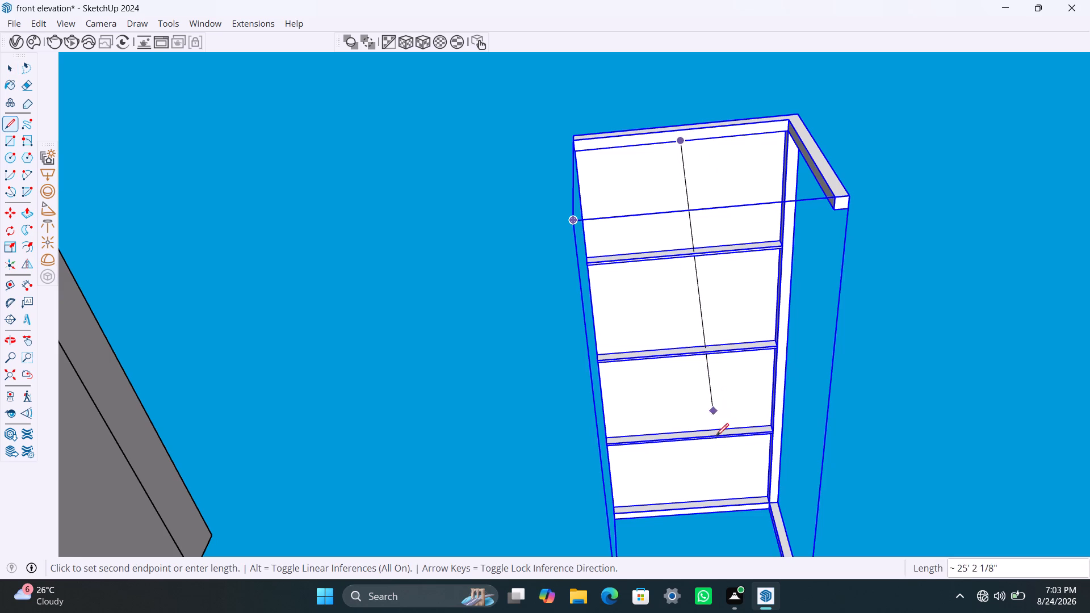
pyautogui.click(694, 513)
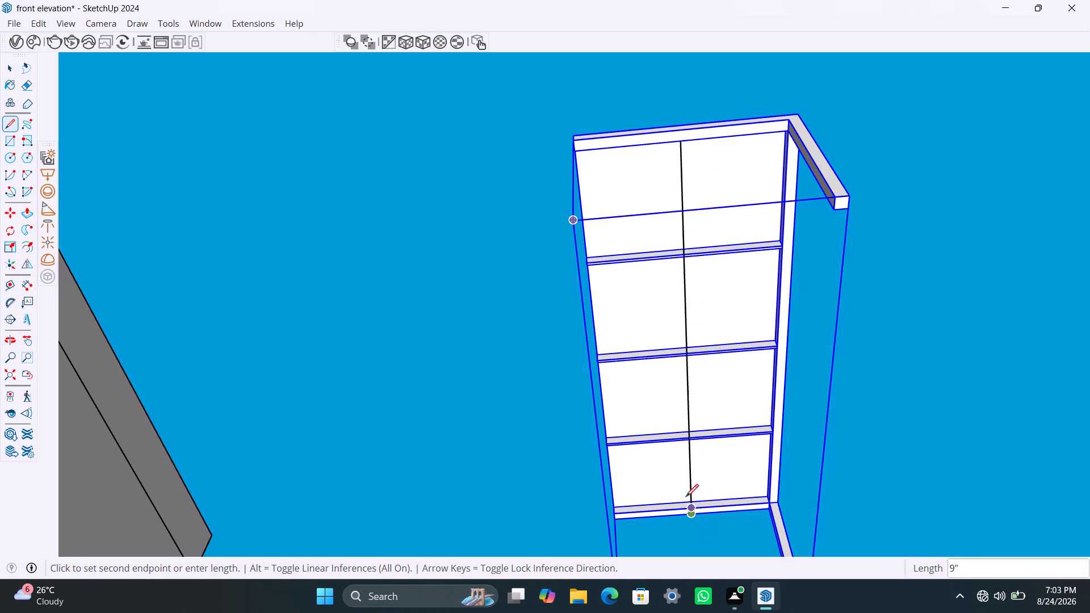
pyautogui.press('space')
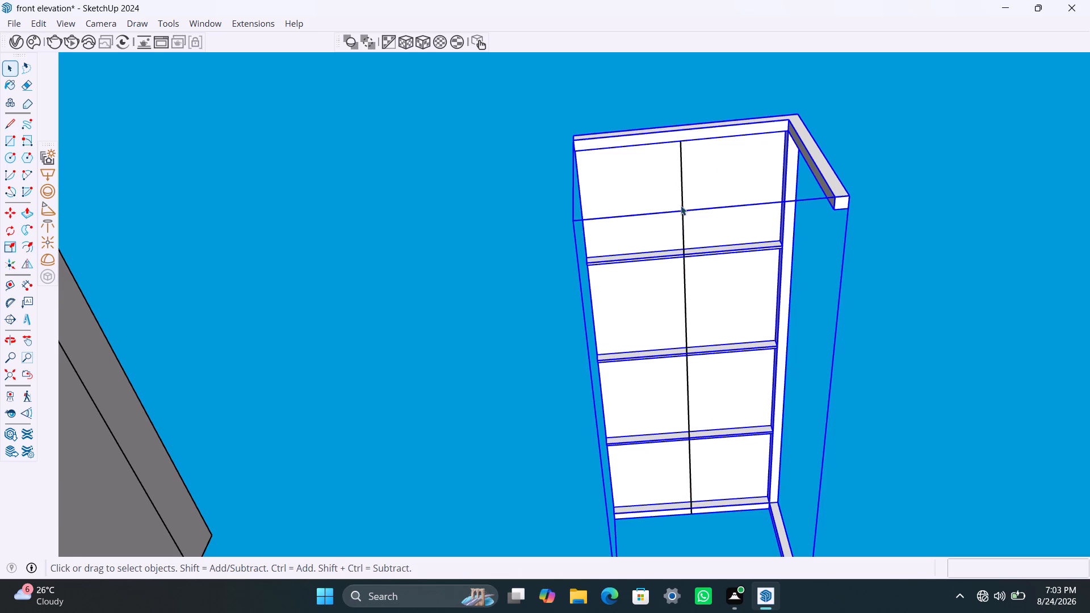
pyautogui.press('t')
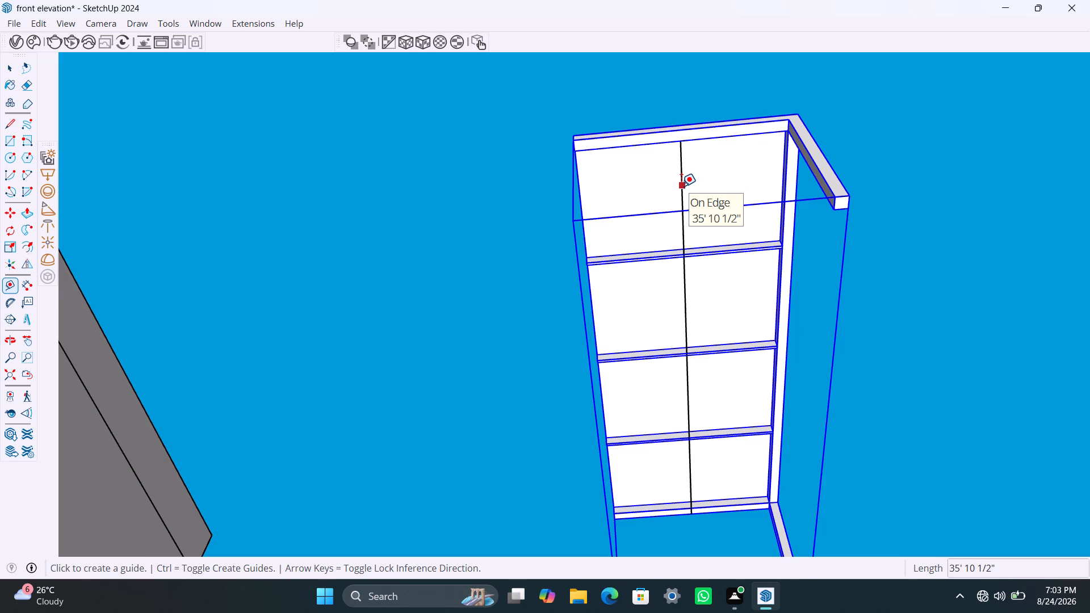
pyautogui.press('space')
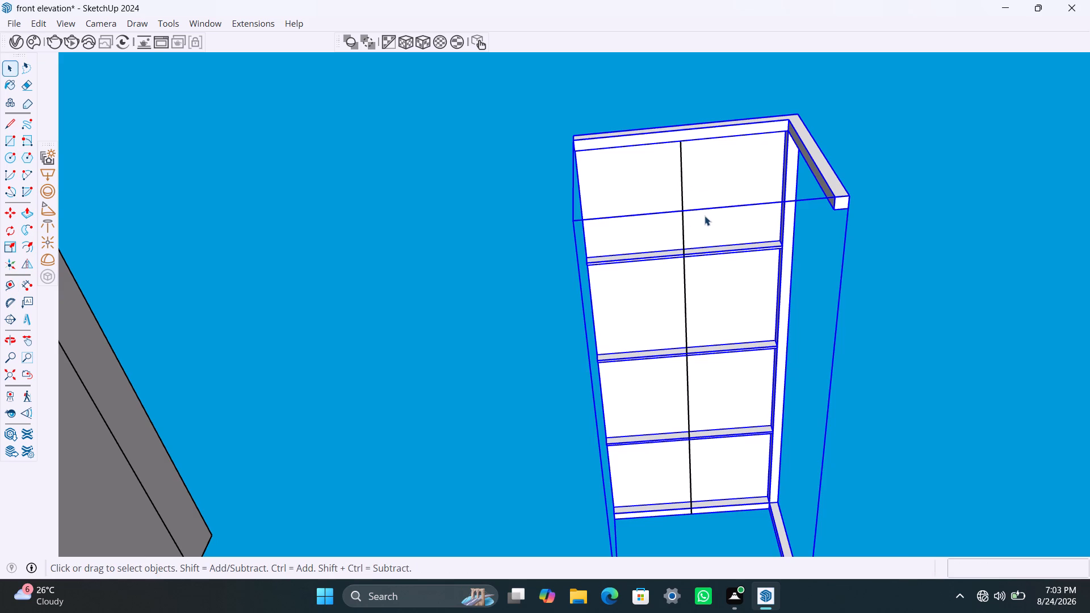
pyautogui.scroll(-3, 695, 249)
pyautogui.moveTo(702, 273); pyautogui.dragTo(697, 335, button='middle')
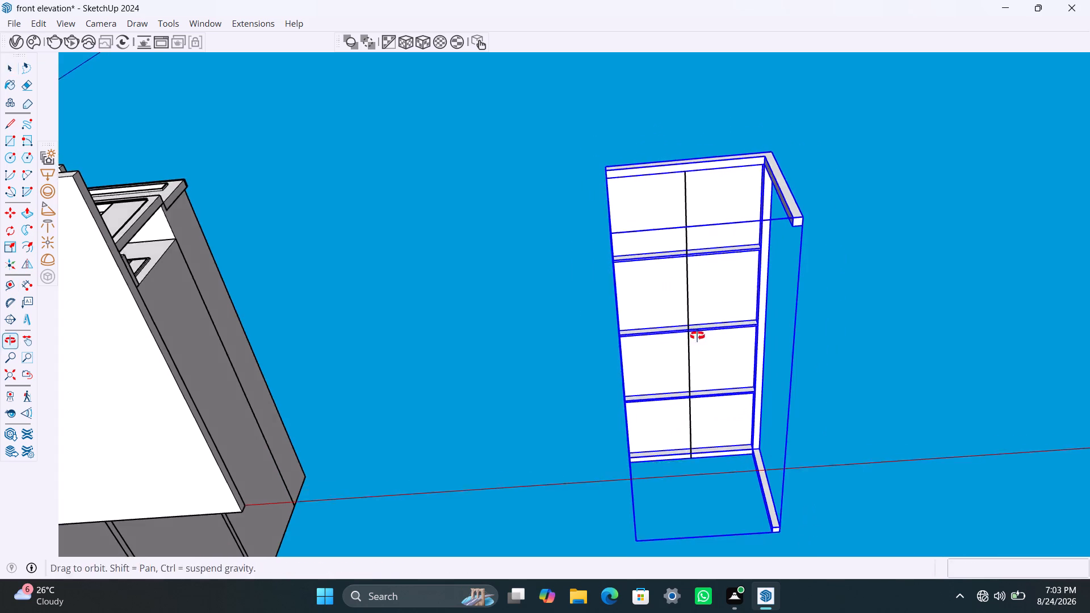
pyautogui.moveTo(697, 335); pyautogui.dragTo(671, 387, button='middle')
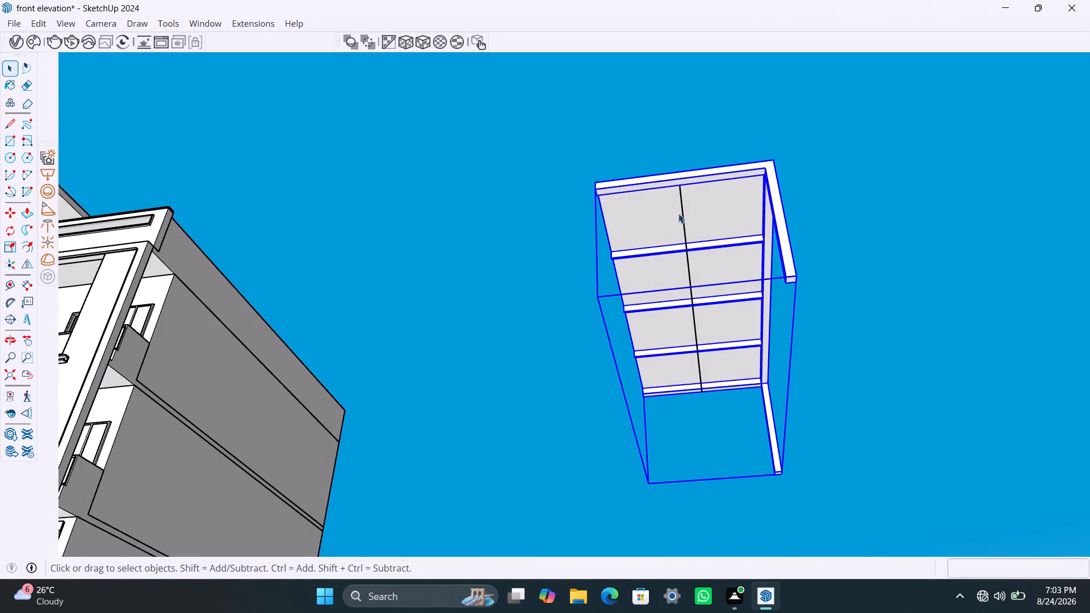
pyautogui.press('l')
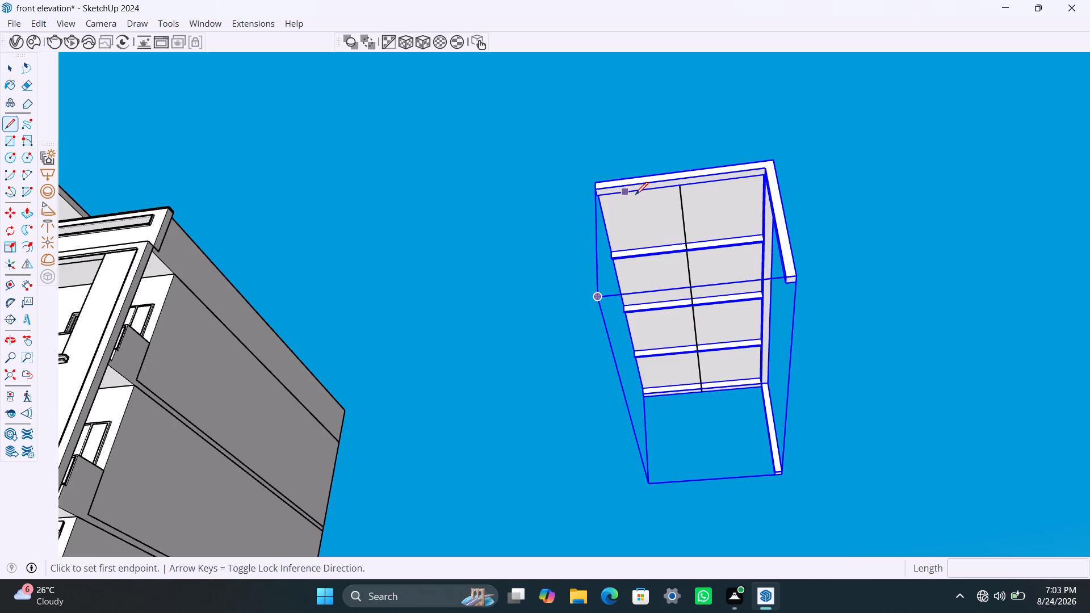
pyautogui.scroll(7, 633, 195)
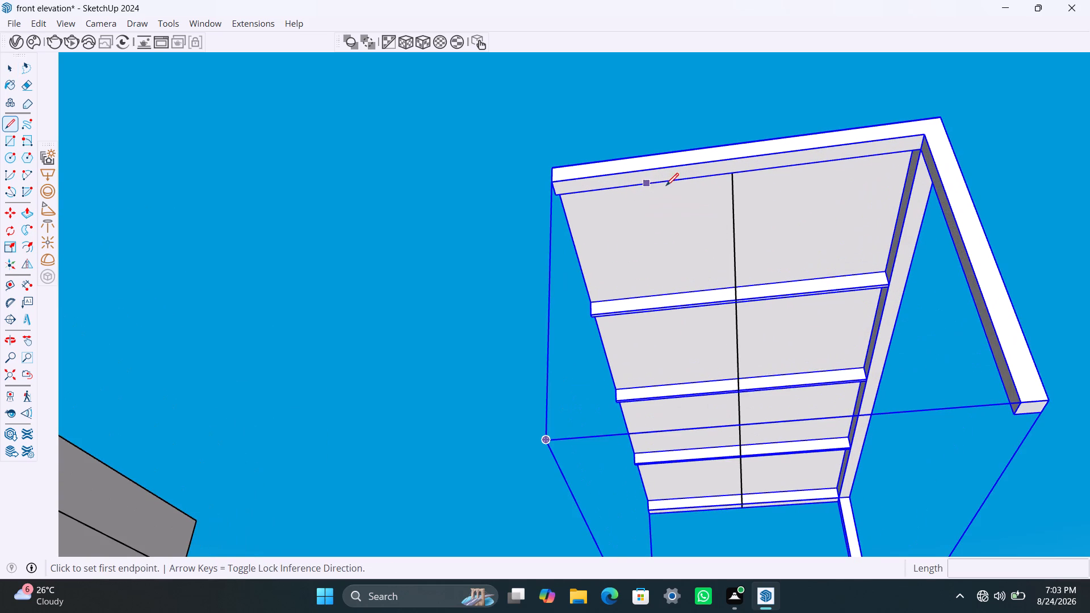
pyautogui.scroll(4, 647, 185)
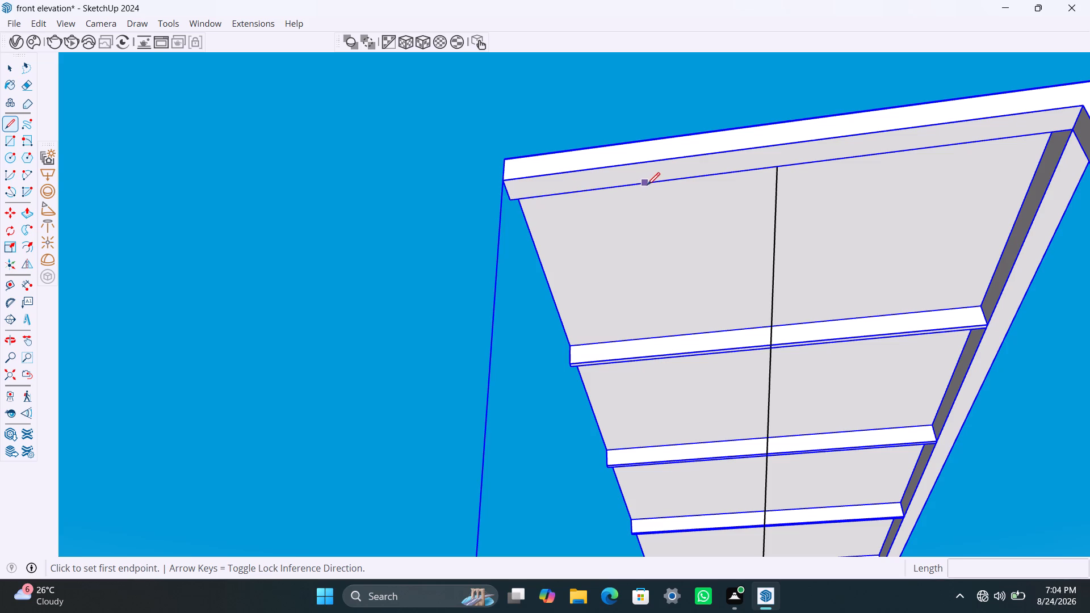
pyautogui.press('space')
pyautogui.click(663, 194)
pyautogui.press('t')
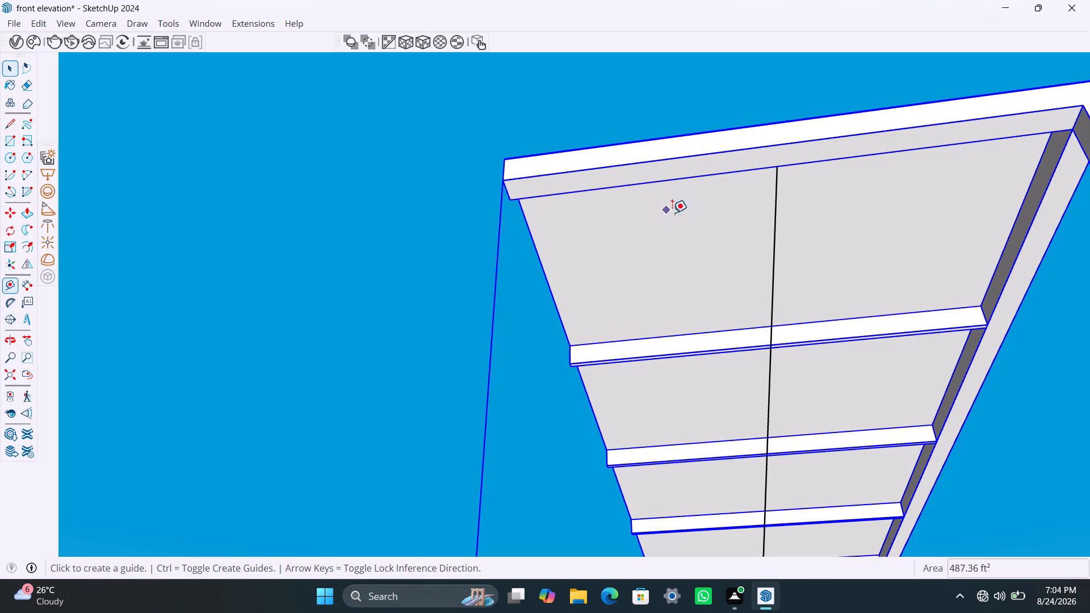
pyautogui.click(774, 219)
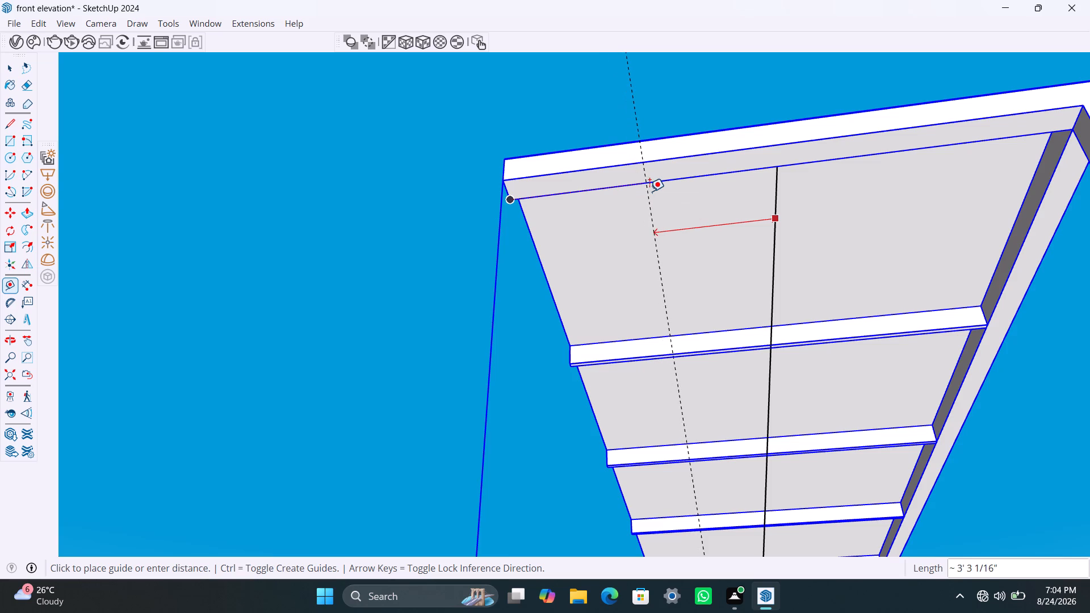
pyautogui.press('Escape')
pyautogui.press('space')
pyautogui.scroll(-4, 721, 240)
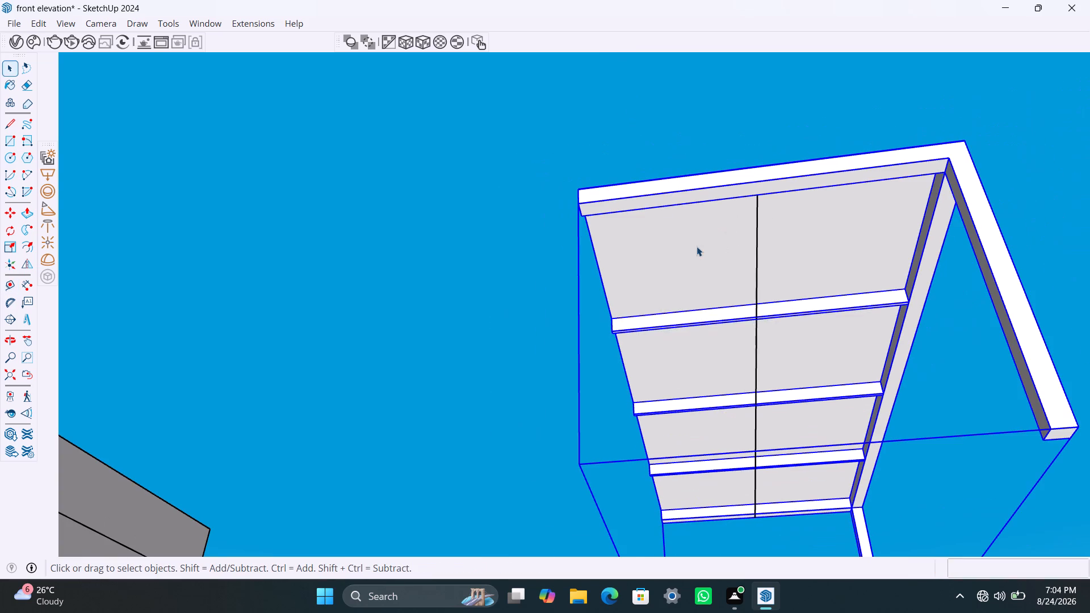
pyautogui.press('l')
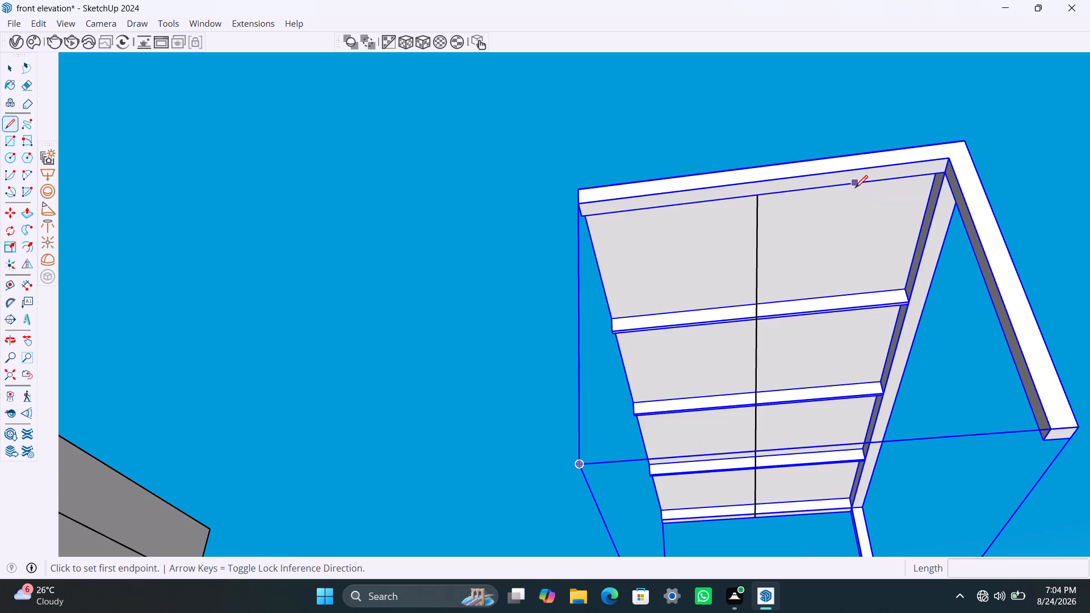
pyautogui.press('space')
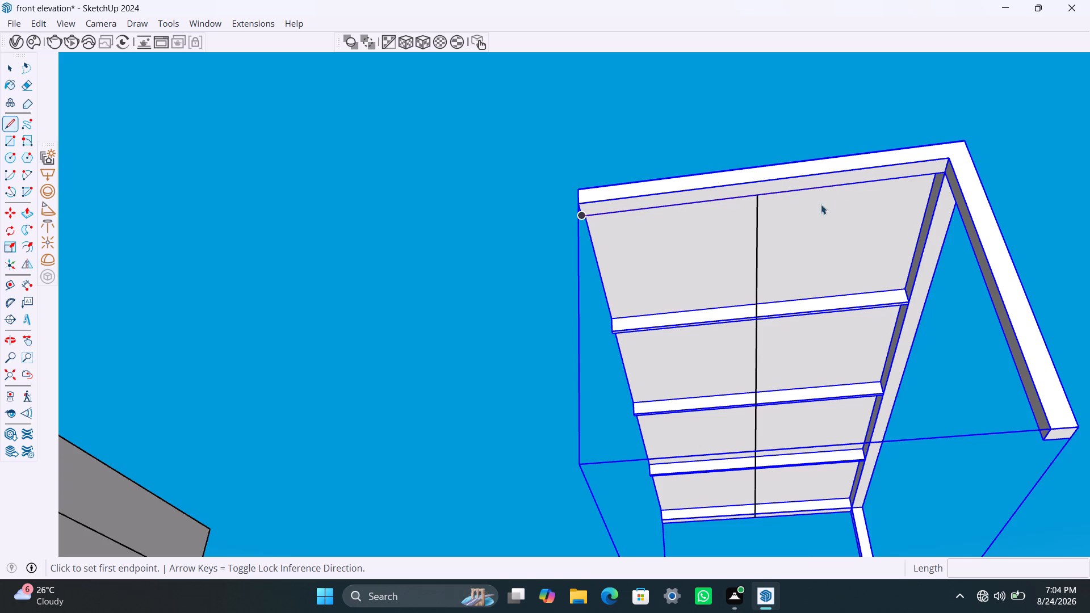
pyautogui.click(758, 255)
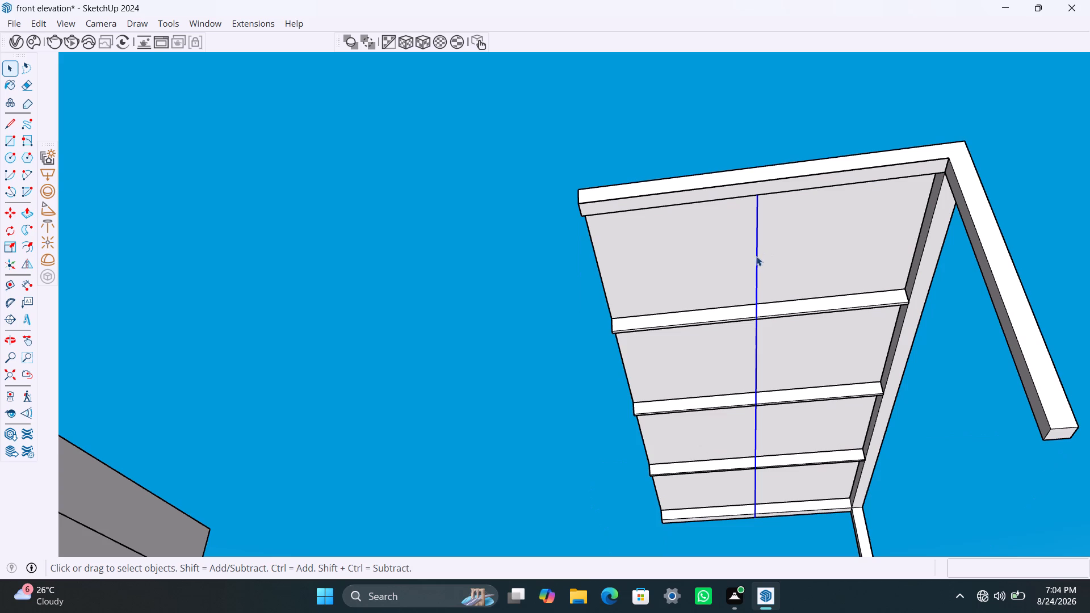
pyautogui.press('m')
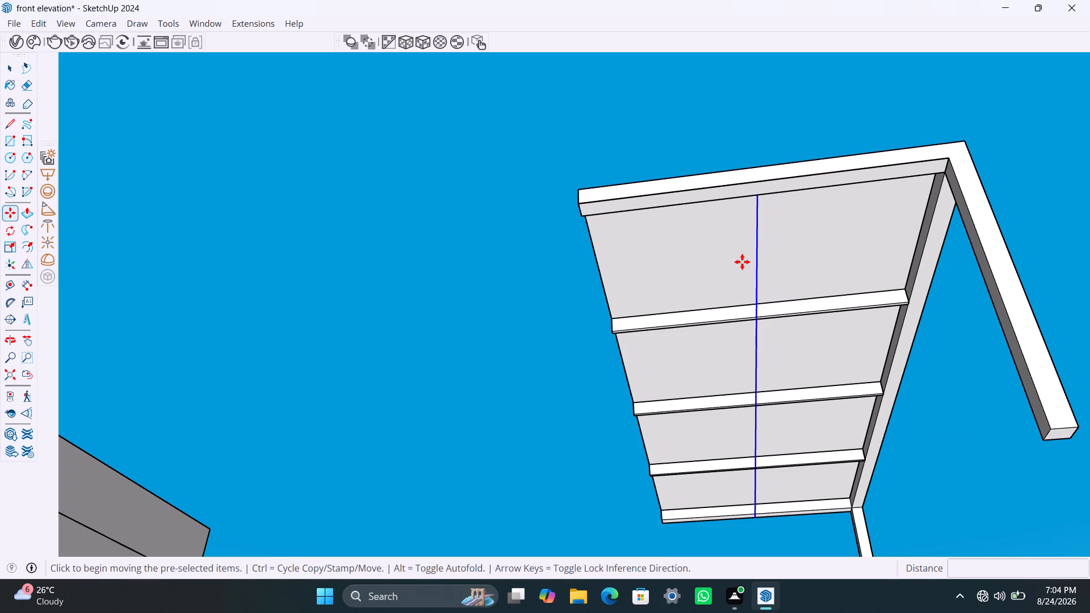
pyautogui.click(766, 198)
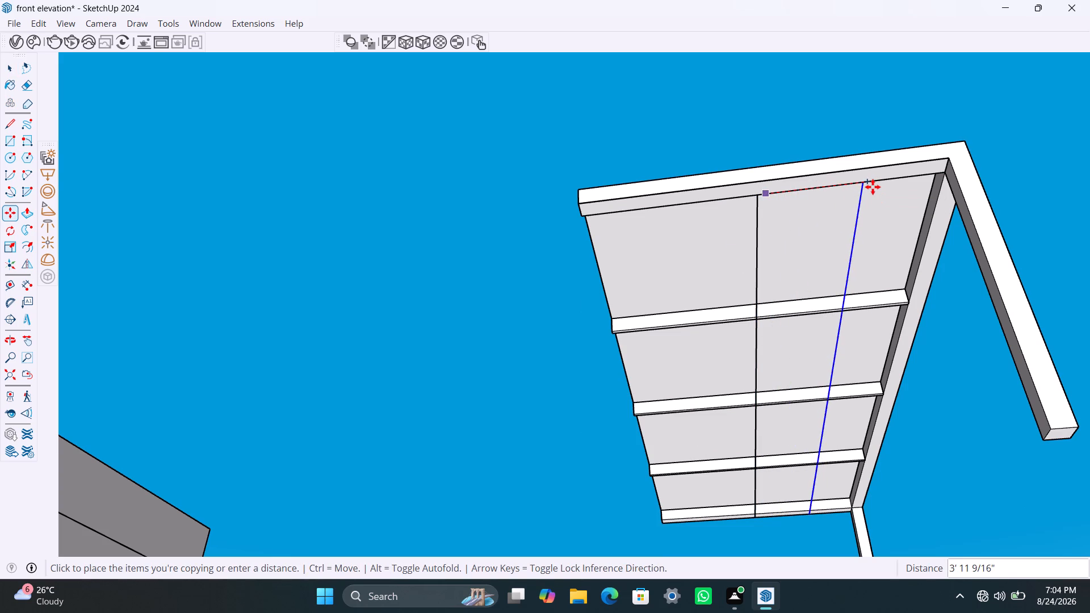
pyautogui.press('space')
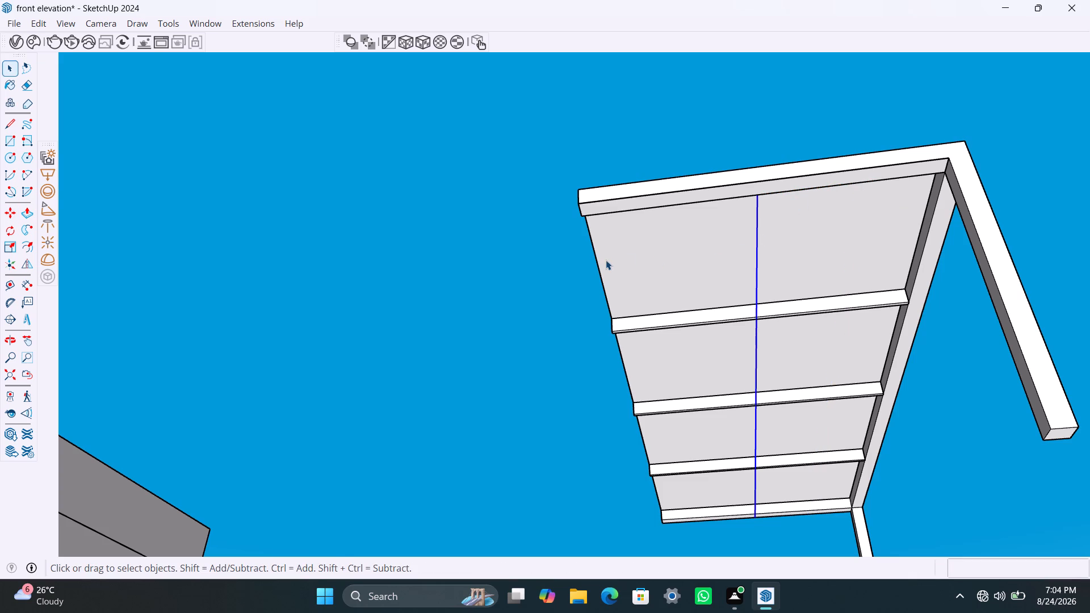
# Measure along the end beam from the underside's centre line to the inner corner beside the lengthwise side beam.
pyautogui.press('d')
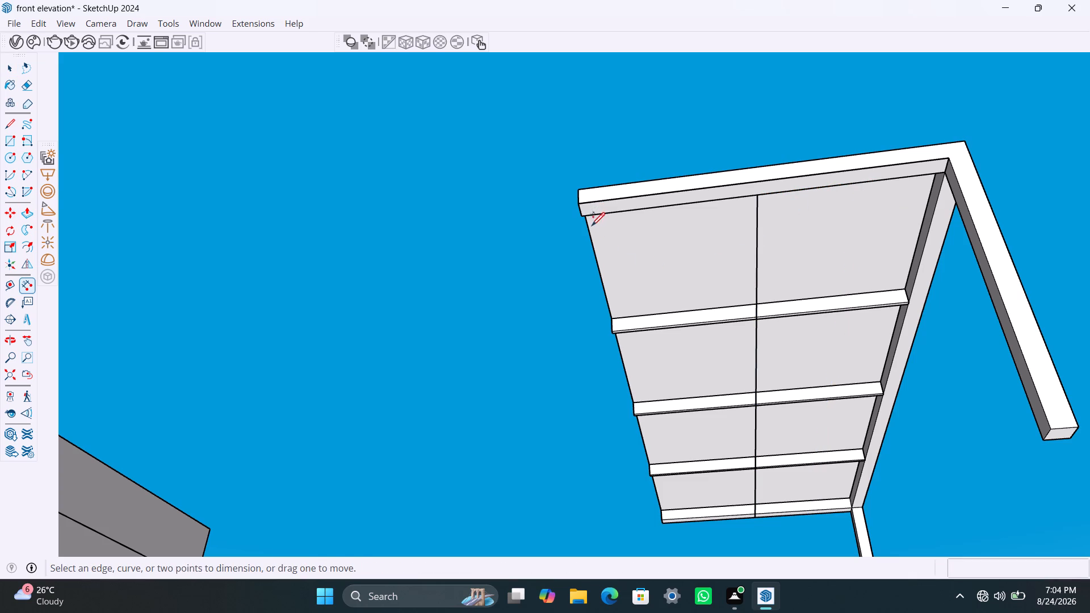
pyautogui.click(589, 228)
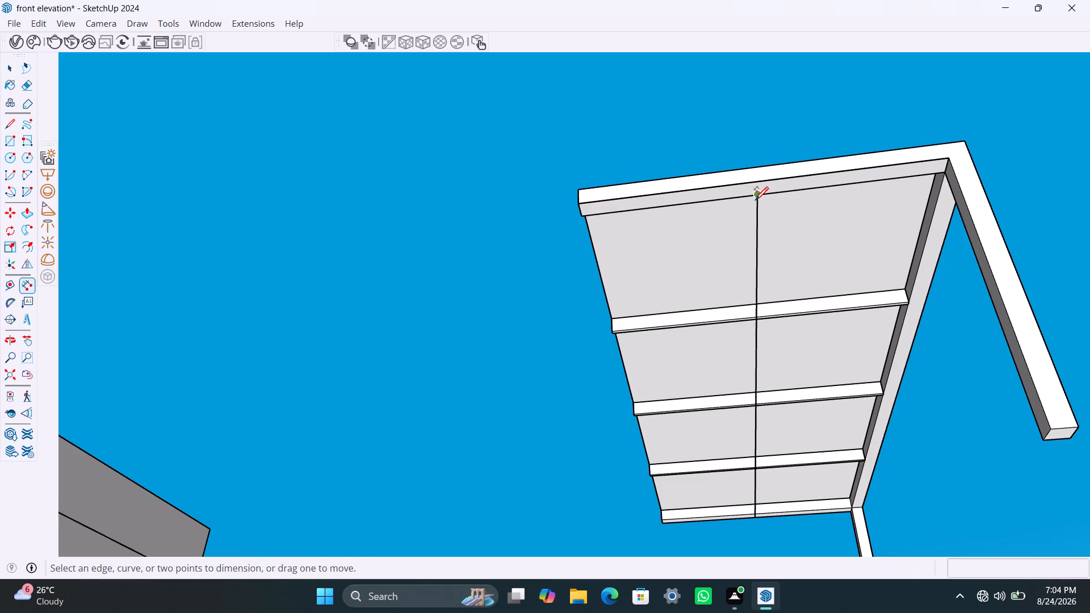
pyautogui.click(755, 198)
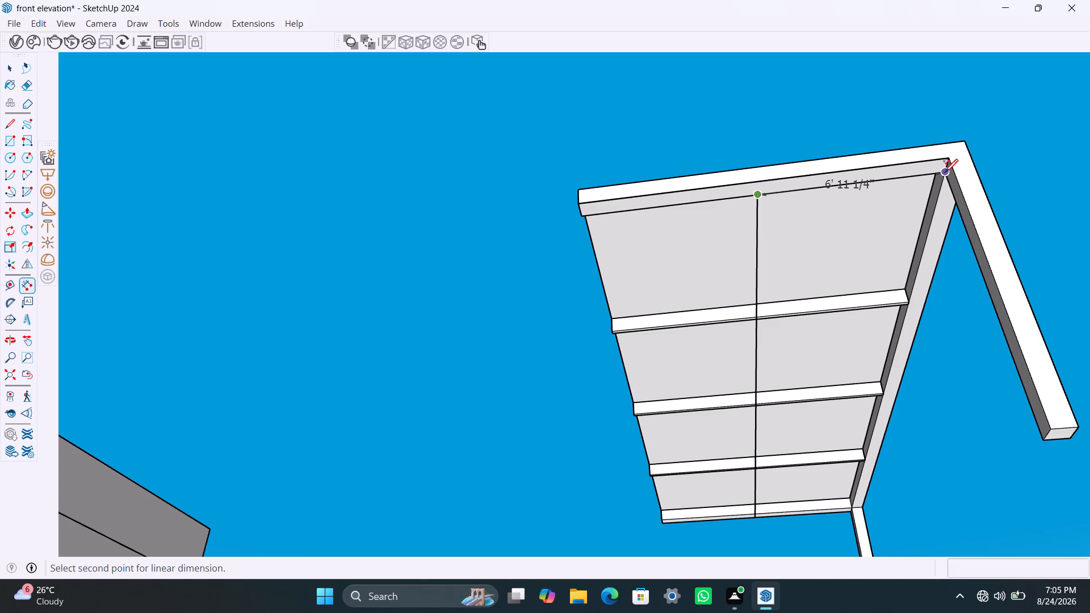
pyautogui.moveTo(944, 171); pyautogui.dragTo(895, 192)
pyautogui.press('space')
# Place a lengthwise guide 3.475' from the underside's centre line, on the side toward the lengthwise side beam.
pyautogui.press('t')
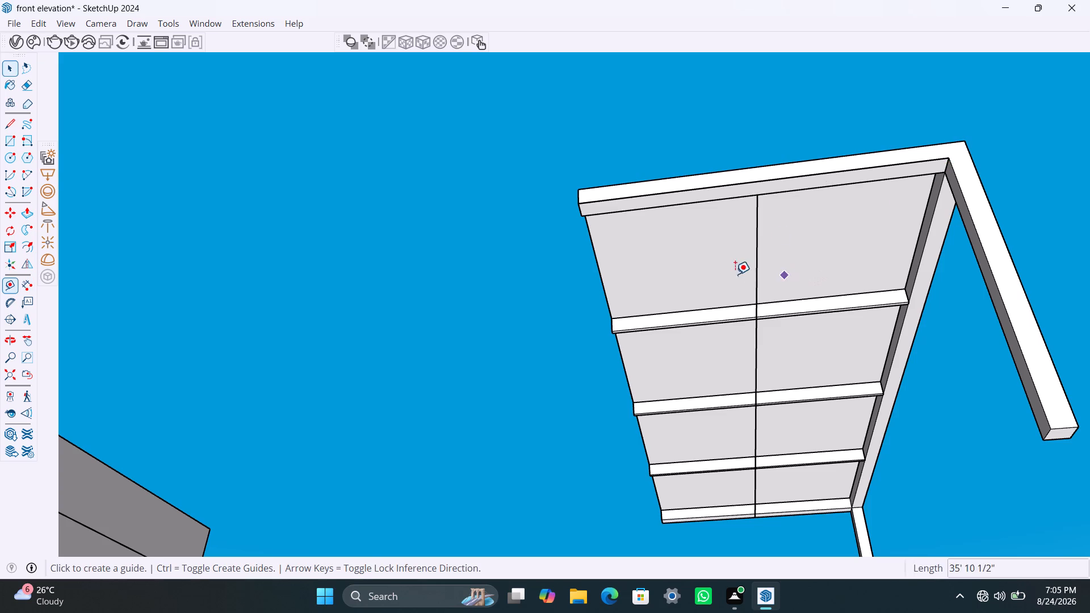
pyautogui.click(754, 228)
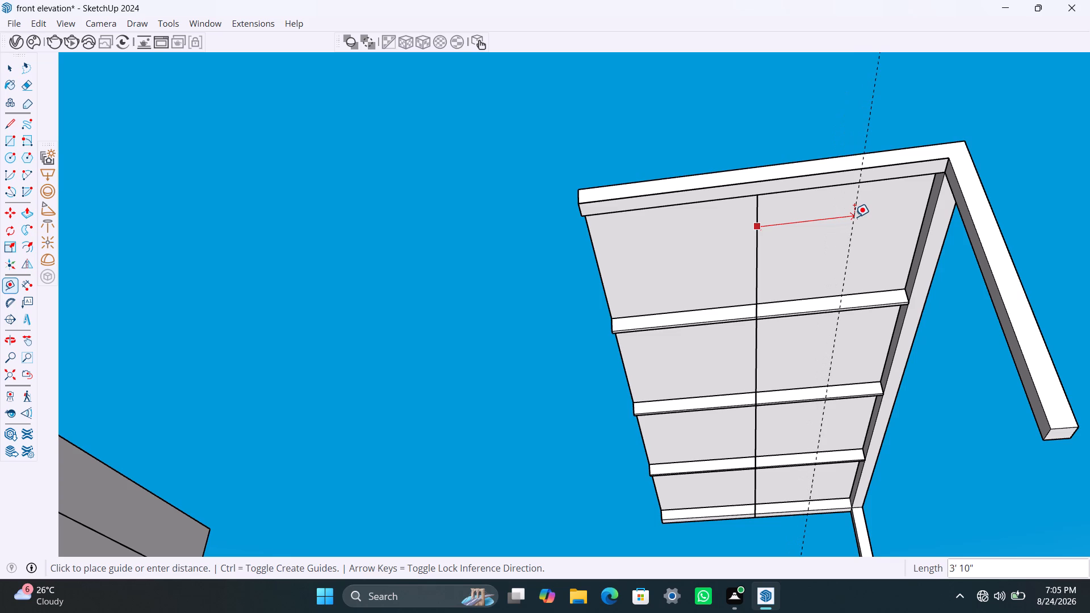
pyautogui.press('3')
pyautogui.press('.')
pyautogui.write('475')
pyautogui.press("'")
pyautogui.press('Return')
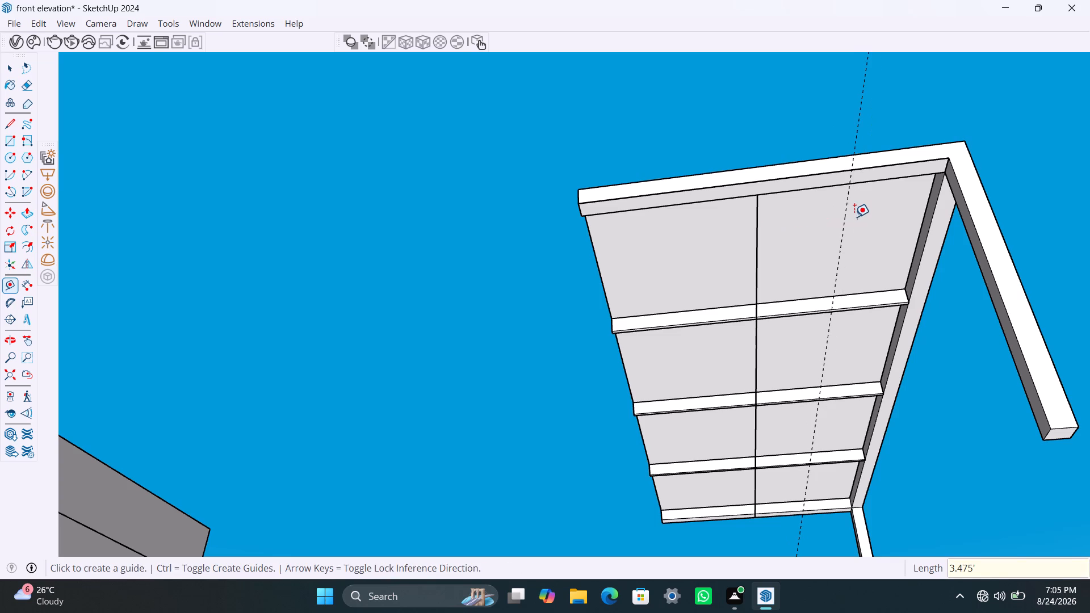
pyautogui.press('space')
# Place a second lengthwise guide 3.475' from the centre line, toward the open long edge of the underside.
pyautogui.click(747, 242)
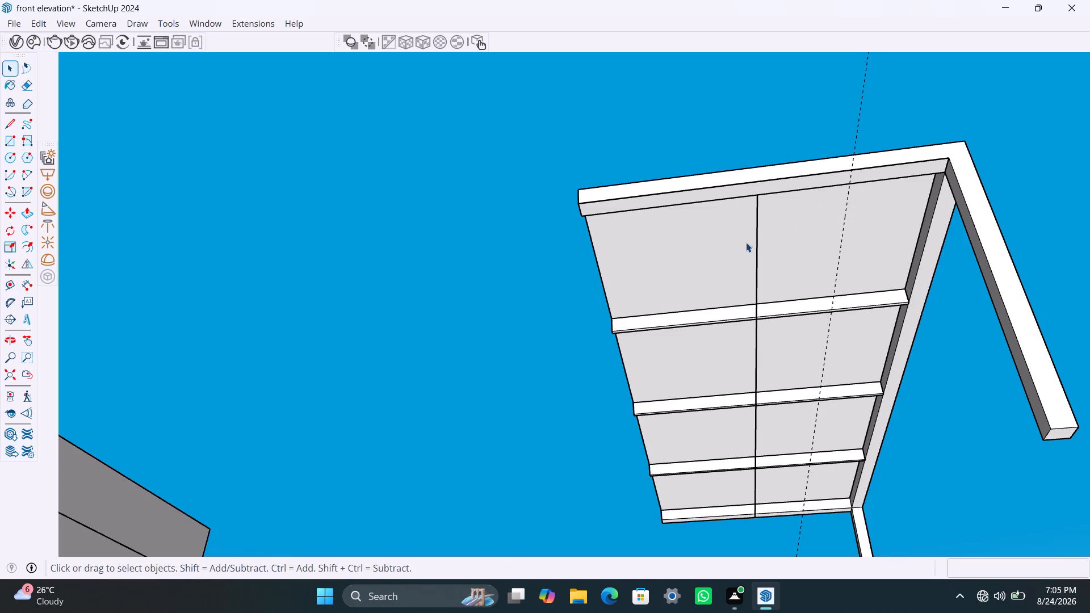
pyautogui.click(781, 242)
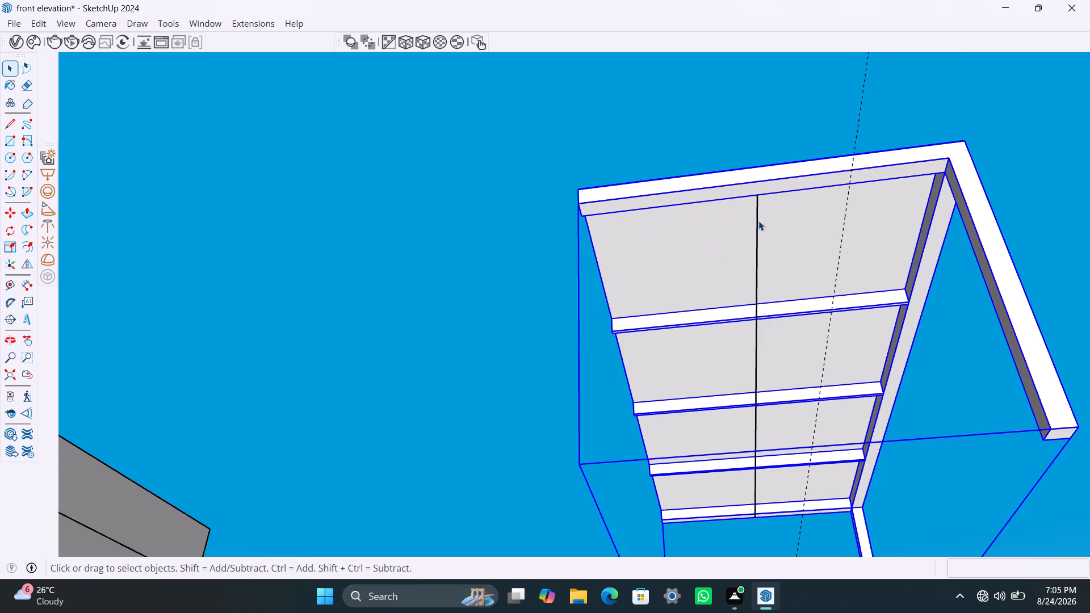
pyautogui.press('t')
pyautogui.click(758, 266)
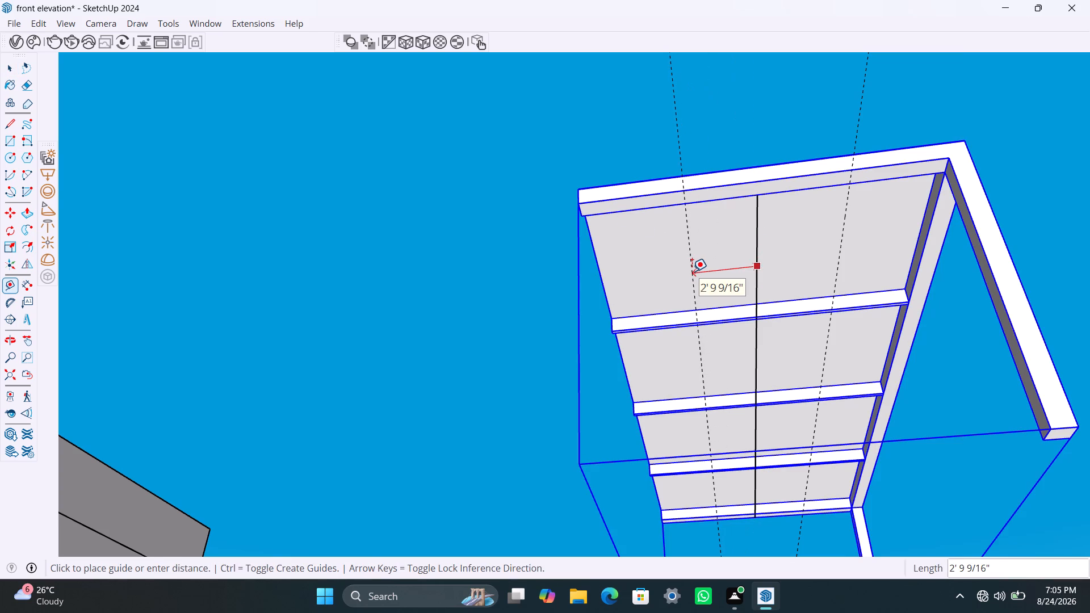
pyautogui.write('3.4')
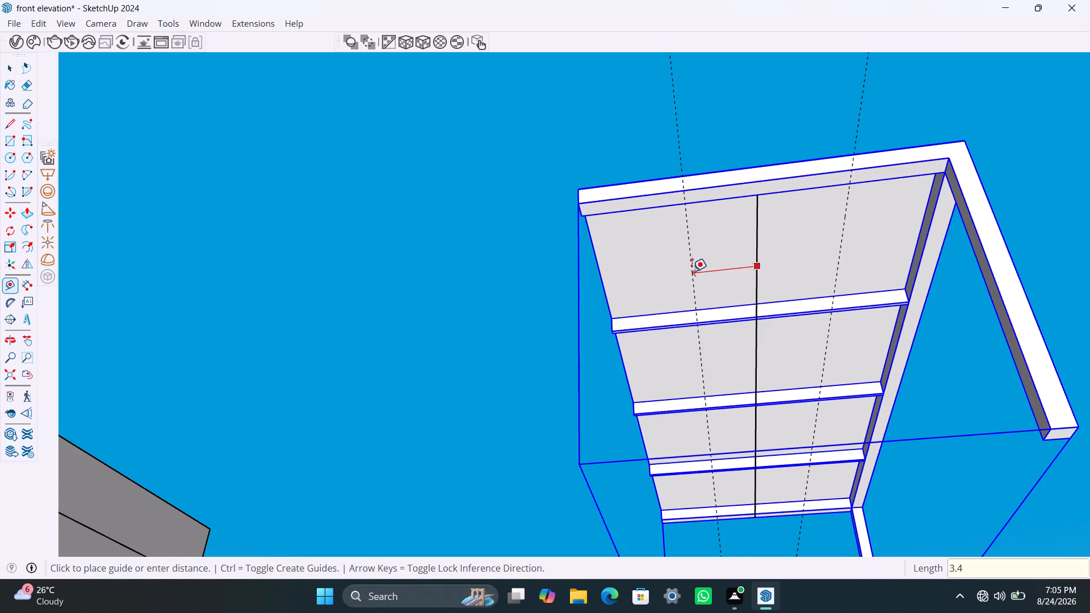
pyautogui.write("75'")
pyautogui.press('Return')
pyautogui.press('space')
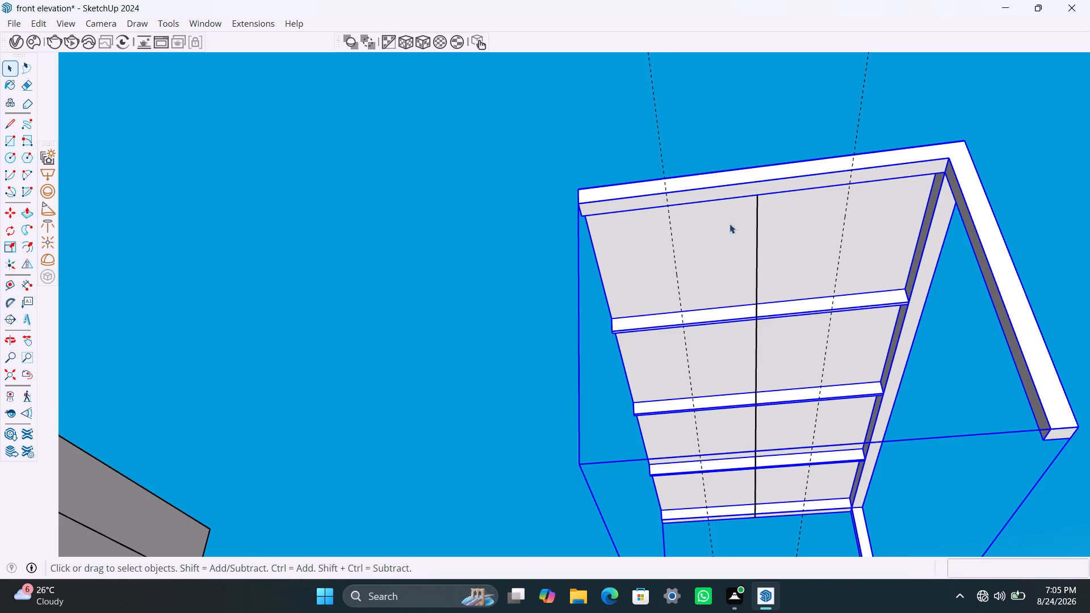
# Place a third lengthwise guide directly along the drawn centre line, offset from the guide nearest the open long edge.
pyautogui.click(667, 239)
pyautogui.press('t')
pyautogui.click(670, 239)
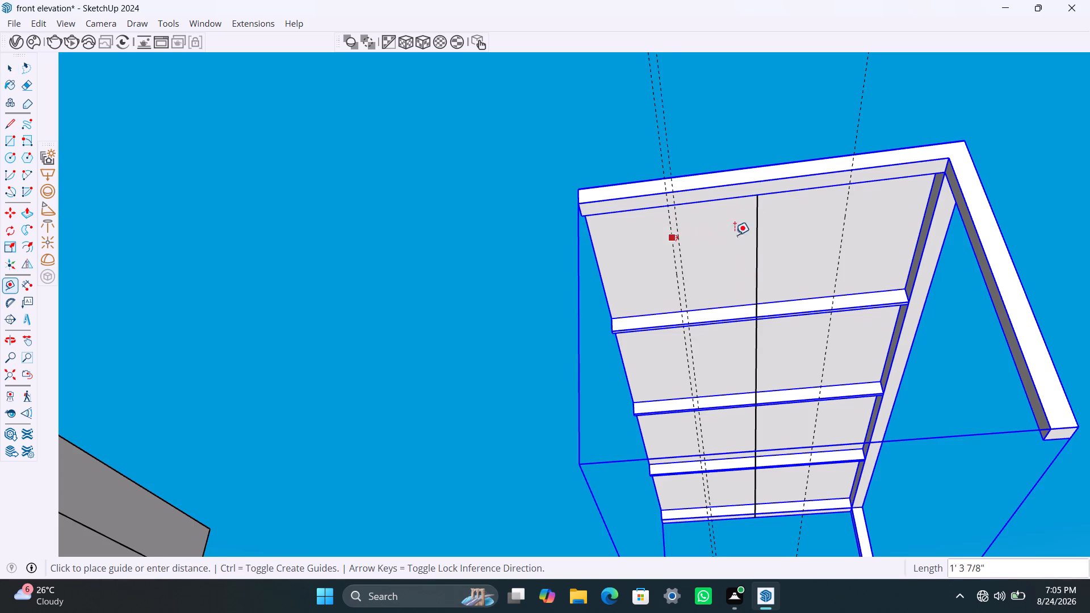
pyautogui.click(755, 227)
pyautogui.press('space')
# Delete the drawn lengthwise centre line from the terrace structure's underside, keeping the guide along it.
pyautogui.click(757, 238)
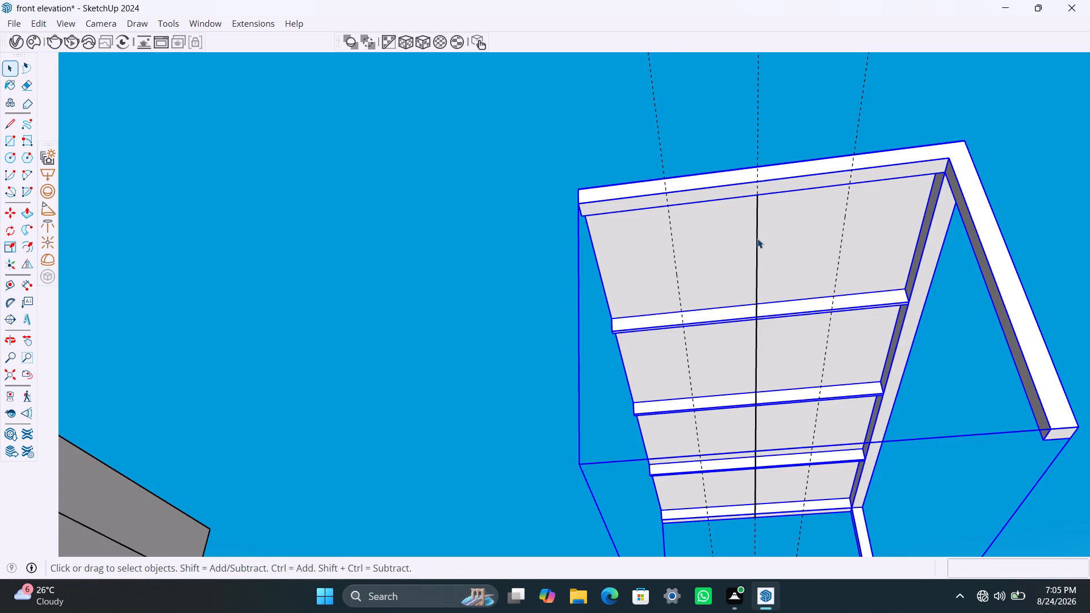
pyautogui.press('Delete')
pyautogui.click(758, 249)
# Open the terrace structure group for editing and select the underside face of its cover panel.
pyautogui.doubleClick(741, 250)
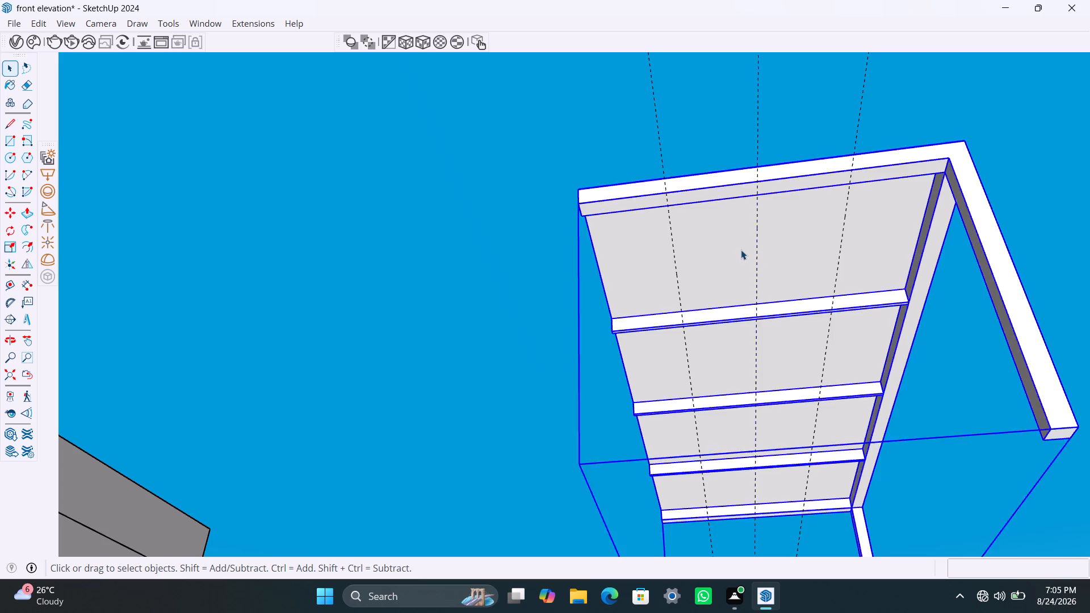
pyautogui.click(736, 250)
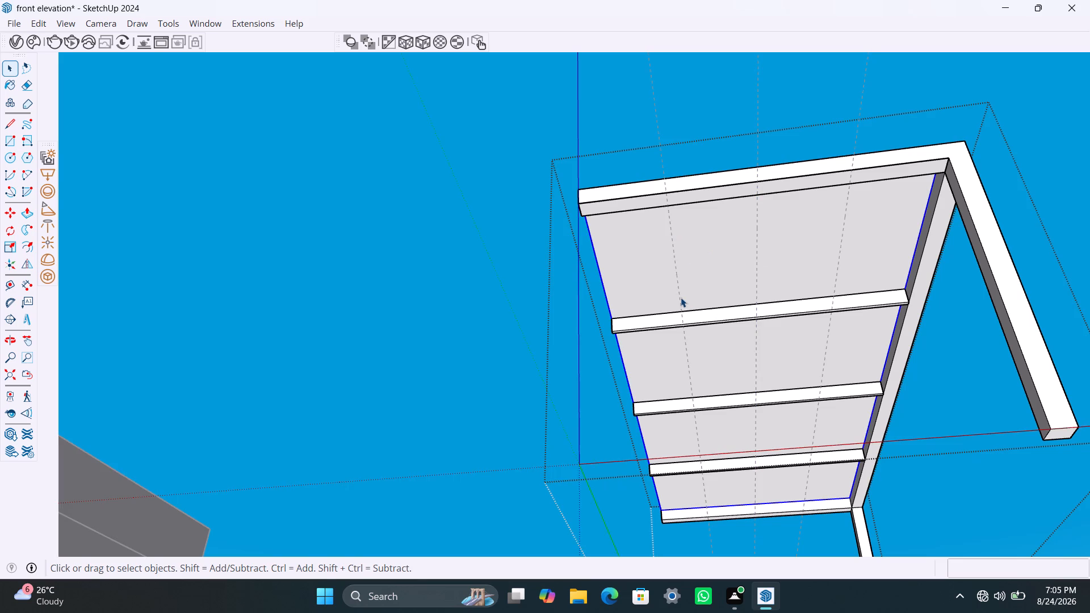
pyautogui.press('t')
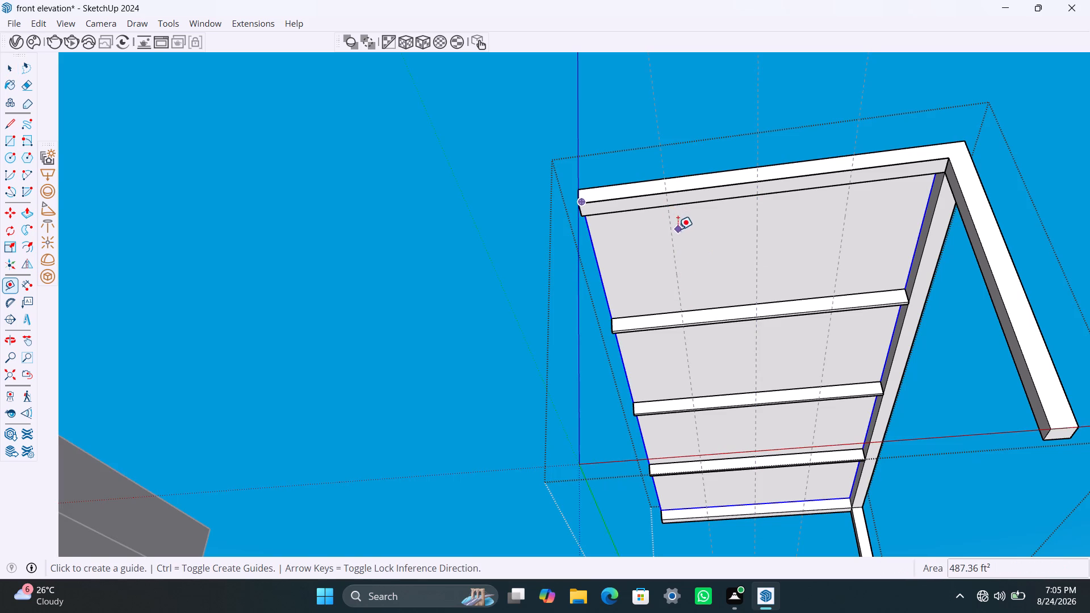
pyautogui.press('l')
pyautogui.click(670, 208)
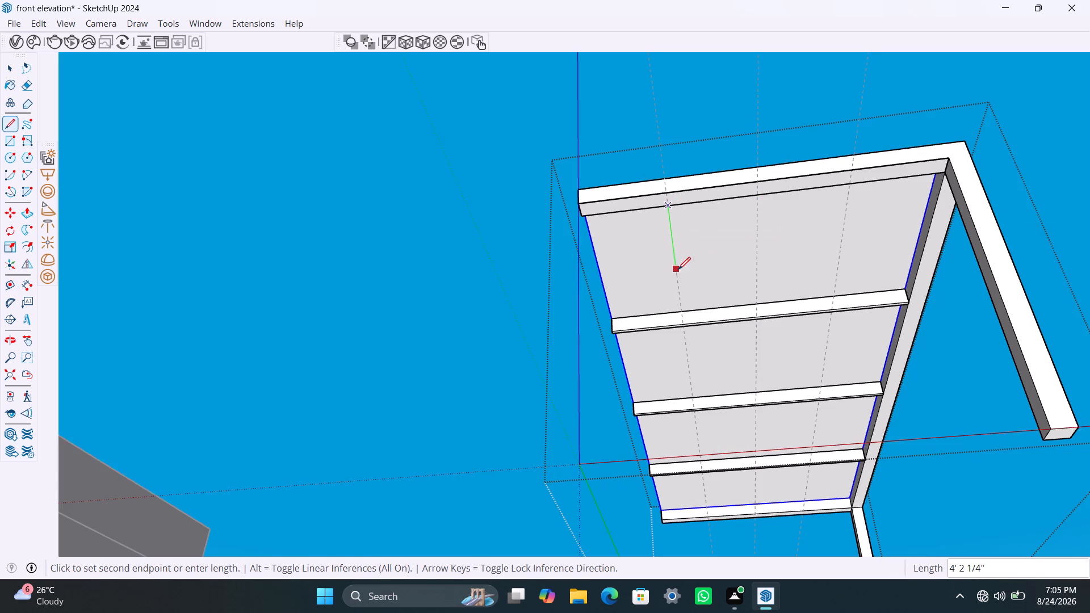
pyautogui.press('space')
# Draw a narrow rectangle about 2 7/16" wide and 35' 1 1/2" long along the guide nearest the open long edge of the underside.
pyautogui.press('r')
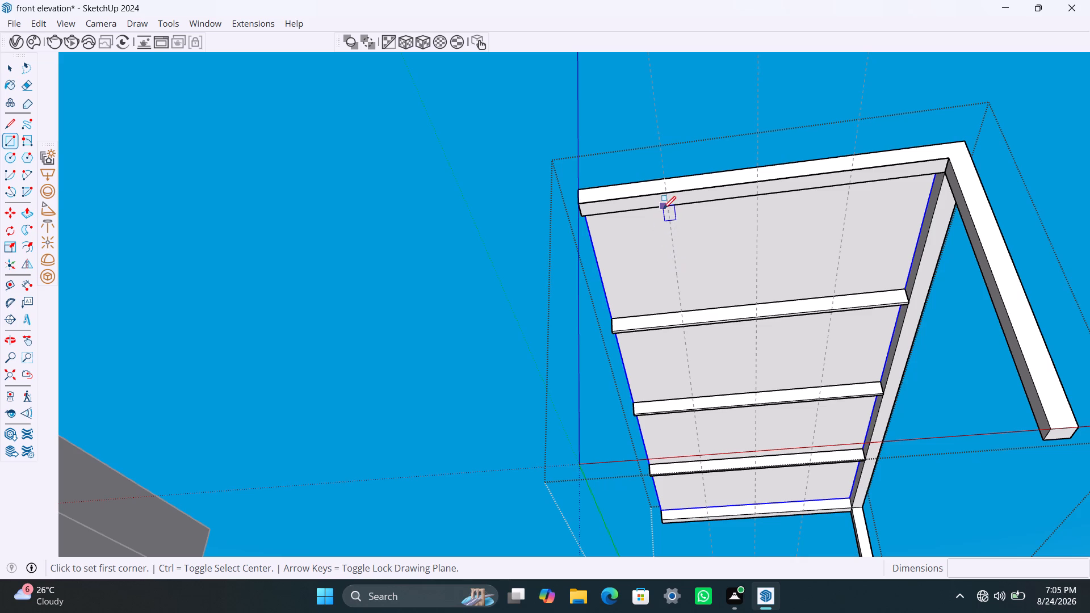
pyautogui.click(663, 209)
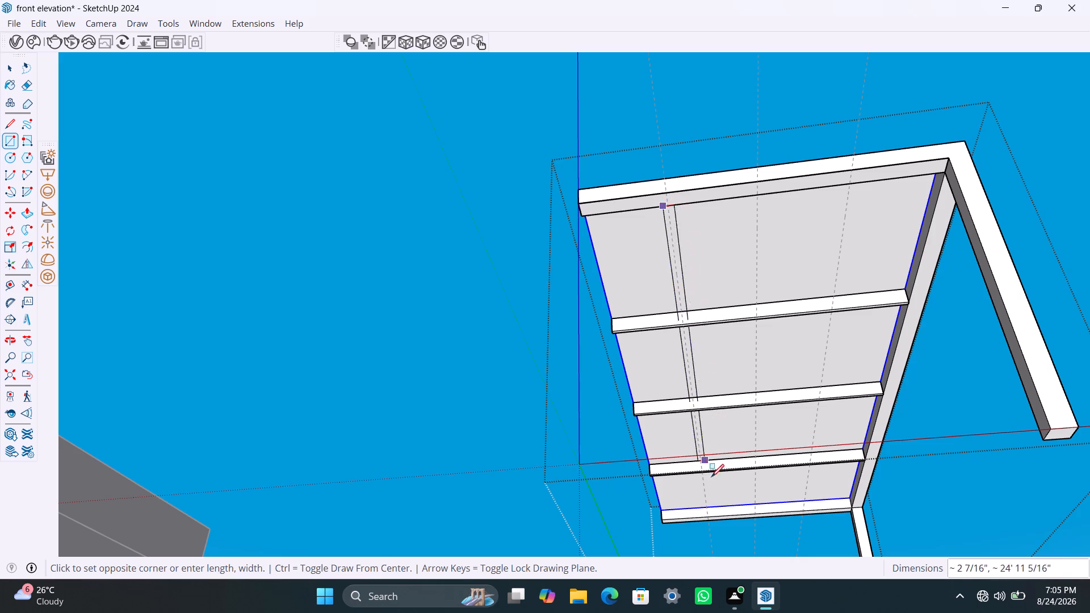
pyautogui.click(711, 516)
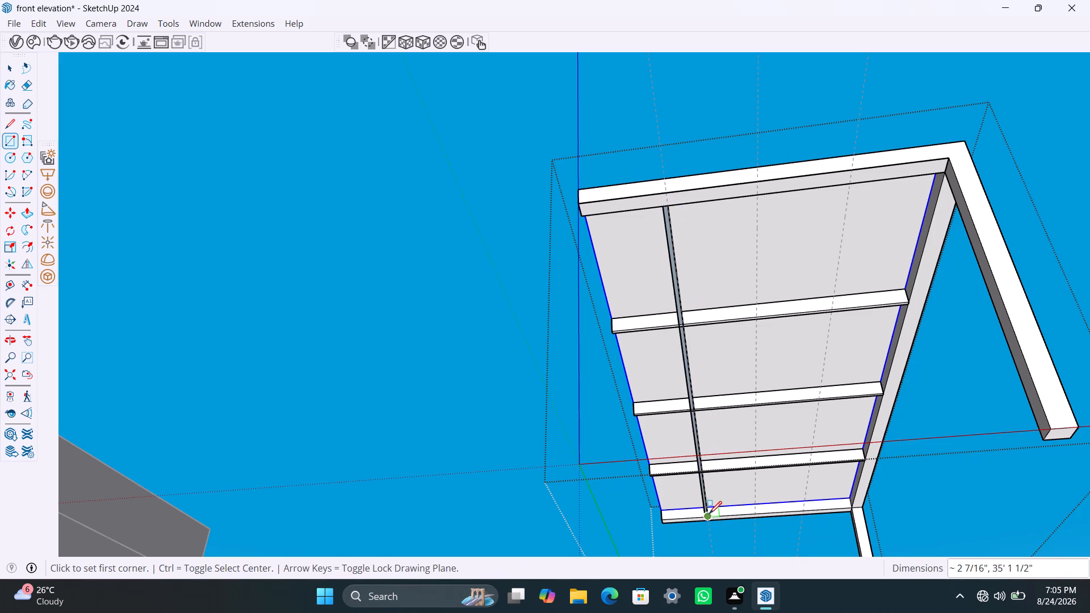
# Make the narrow strip along the first lengthwise guide its own group, with its face and bounding edges.
pyautogui.press('space')
pyautogui.doubleClick(668, 227)
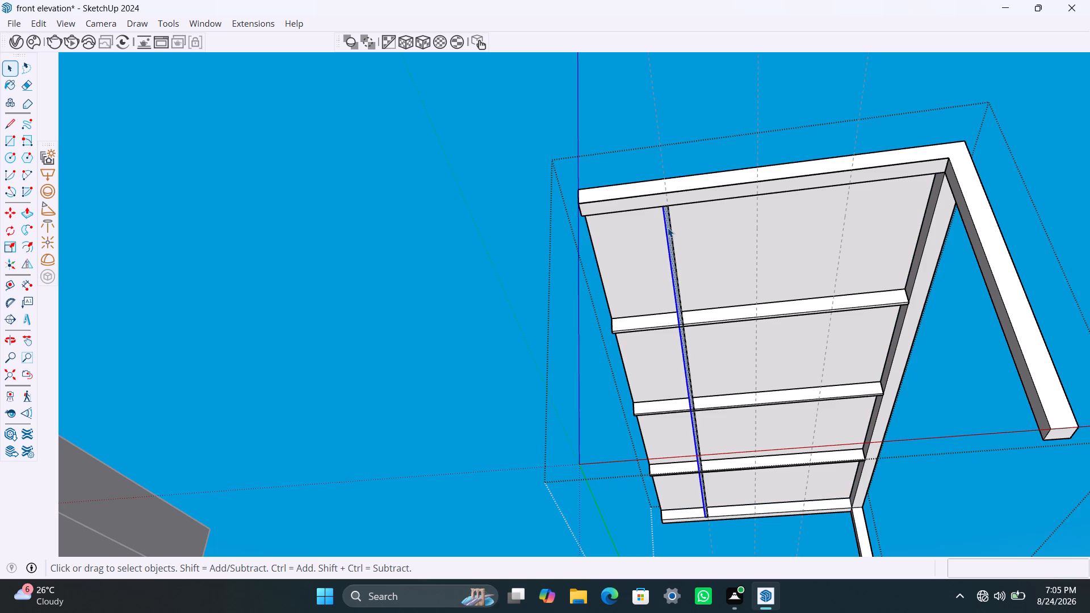
pyautogui.click(668, 228)
pyautogui.rightClick(668, 228)
pyautogui.click(484, 247)
pyautogui.scroll(4, 659, 265)
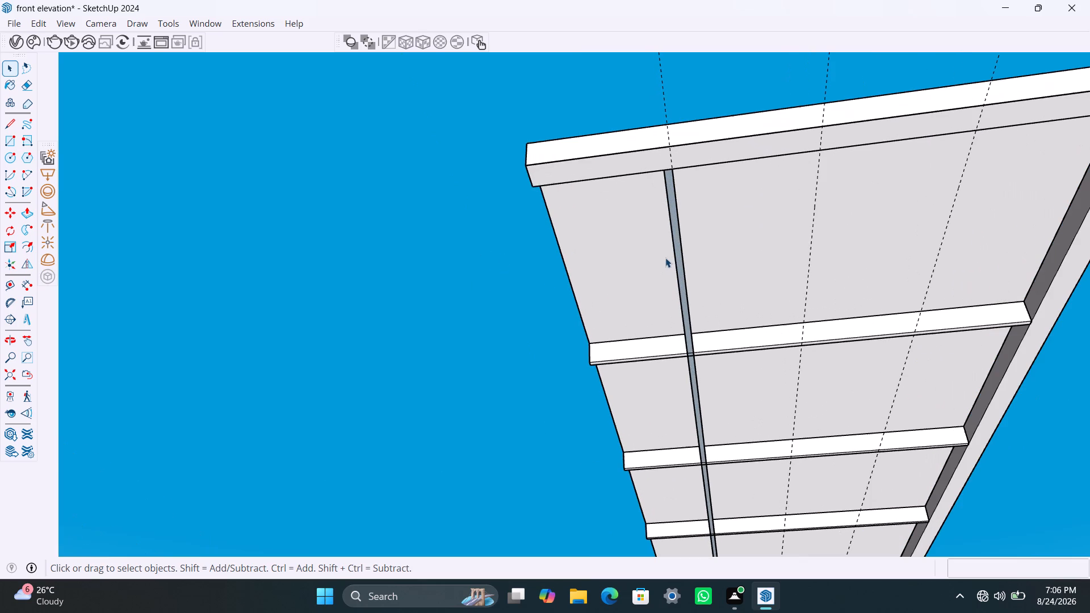
pyautogui.scroll(2, 685, 263)
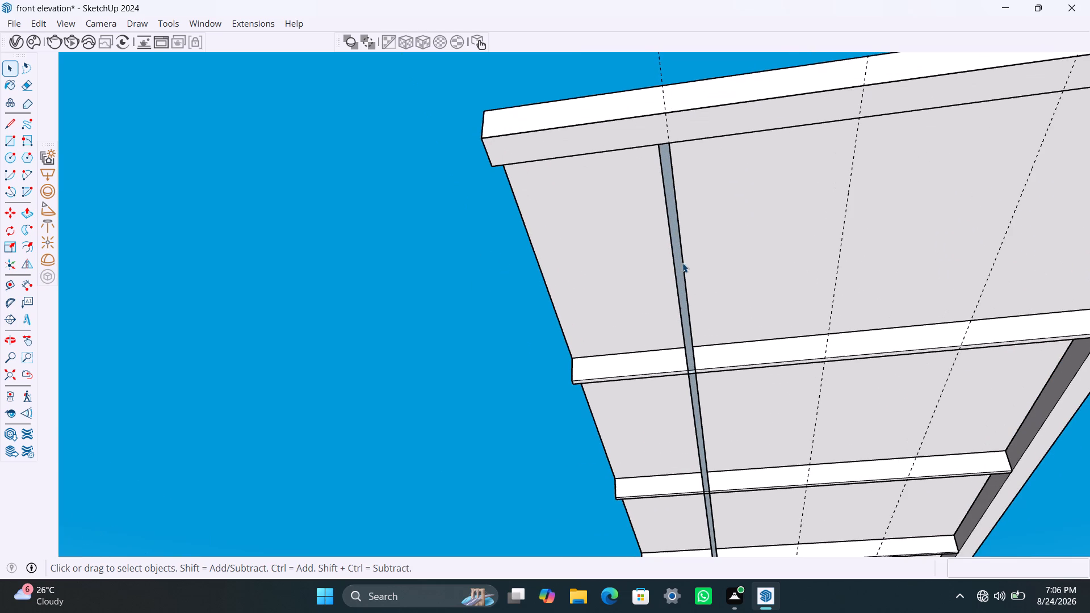
pyautogui.doubleClick(678, 256)
pyautogui.click(678, 256)
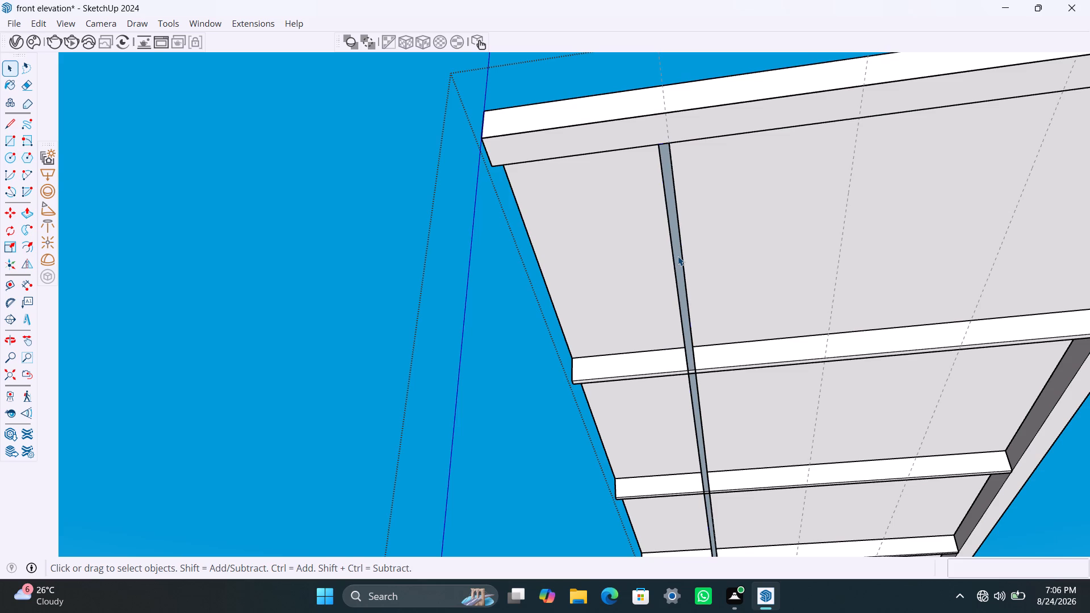
pyautogui.click(678, 256)
pyautogui.rightClick(678, 256)
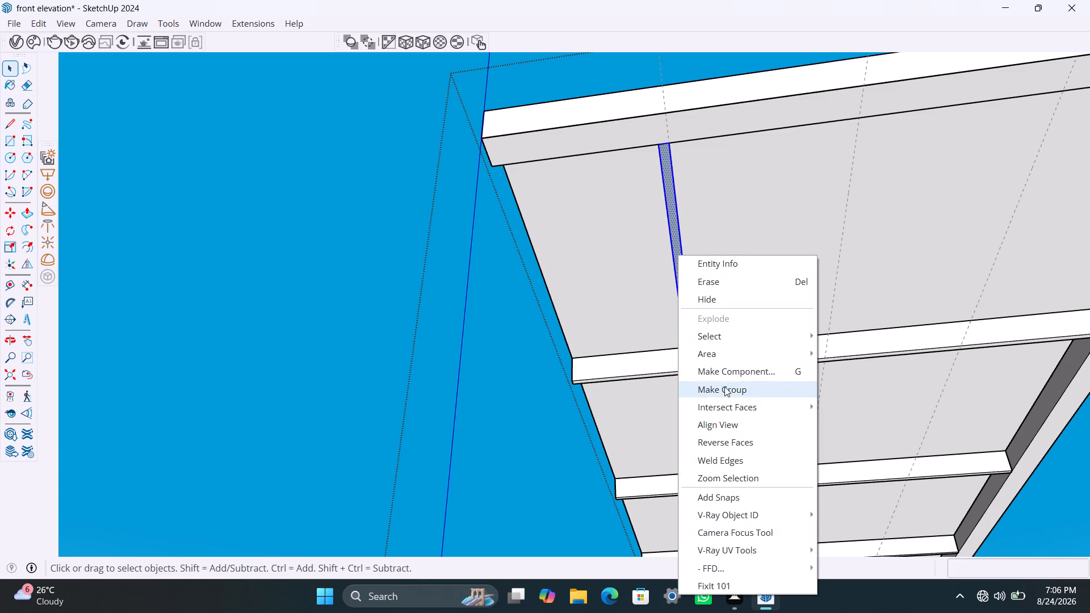
pyautogui.click(724, 387)
# Open the strip's group and extrude its face 9" with Push/Pull to form a lengthwise member.
pyautogui.tripleClick(681, 267)
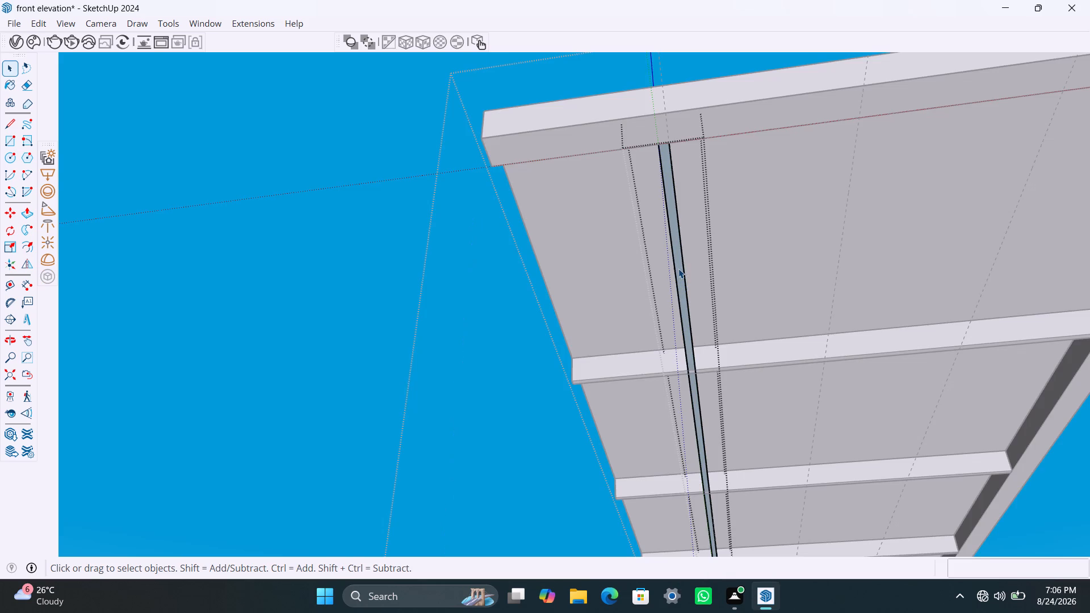
pyautogui.click(678, 268)
pyautogui.press('p')
pyautogui.click(679, 268)
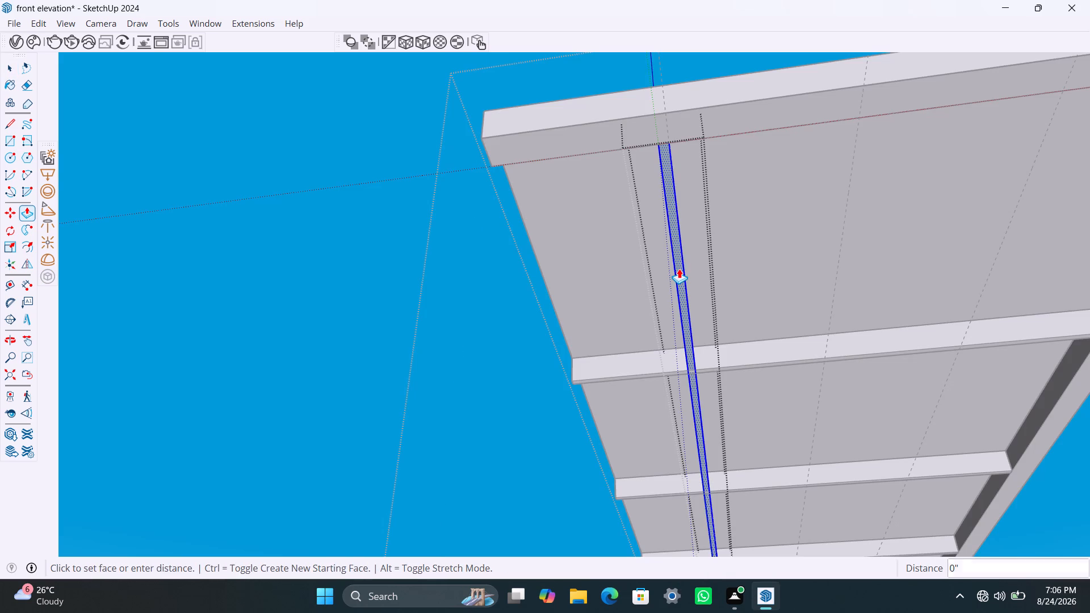
pyautogui.click(700, 225)
pyautogui.press('space')
pyautogui.scroll(-2, 686, 243)
pyautogui.moveTo(701, 177); pyautogui.dragTo(701, 177, button='middle')
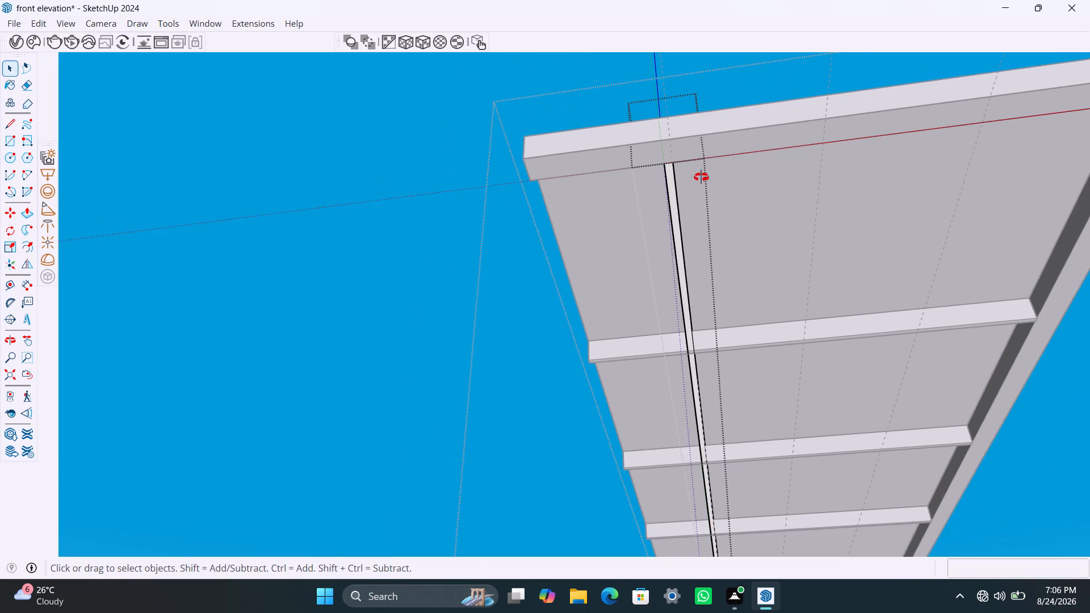
pyautogui.moveTo(701, 177); pyautogui.dragTo(696, 237, button='middle')
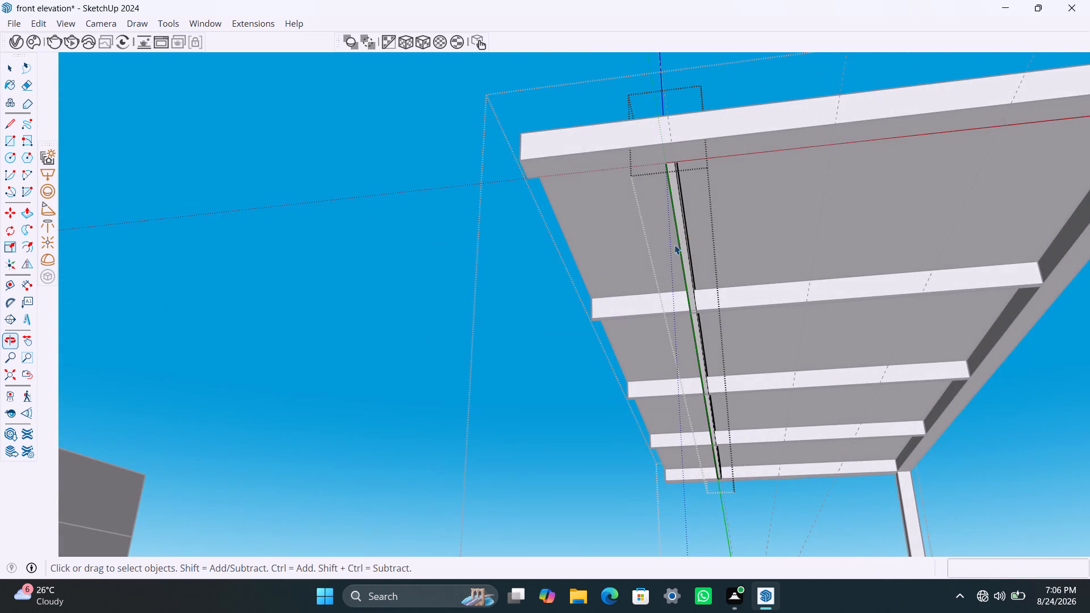
pyautogui.click(572, 275)
# Copy the lengthwise member to the other two guides, at spacings of about 3' 8" and 3' 6".
pyautogui.click(682, 249)
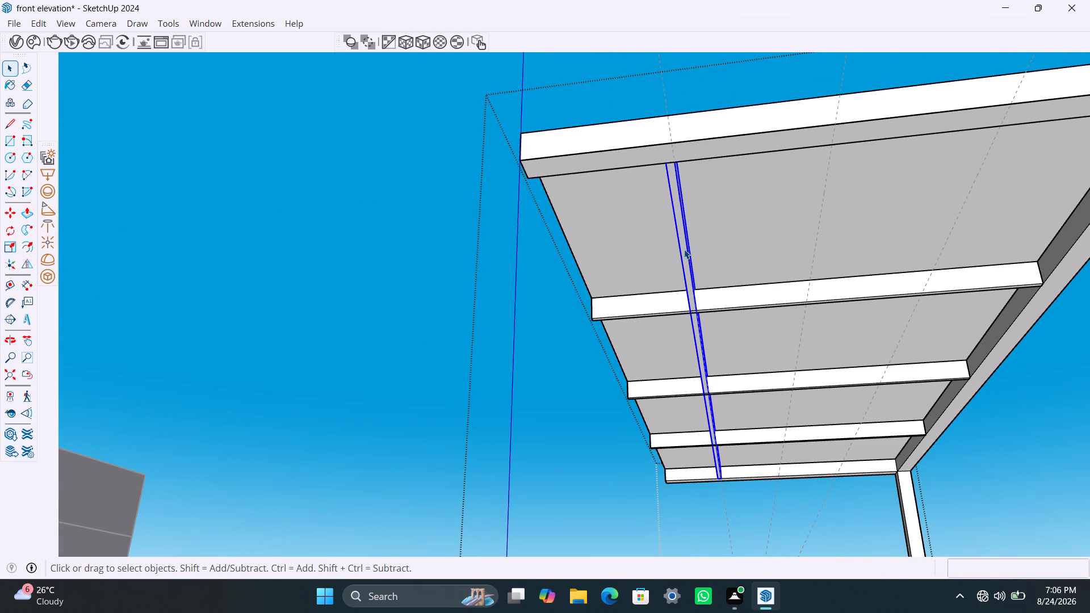
pyautogui.press('m')
pyautogui.click(667, 167)
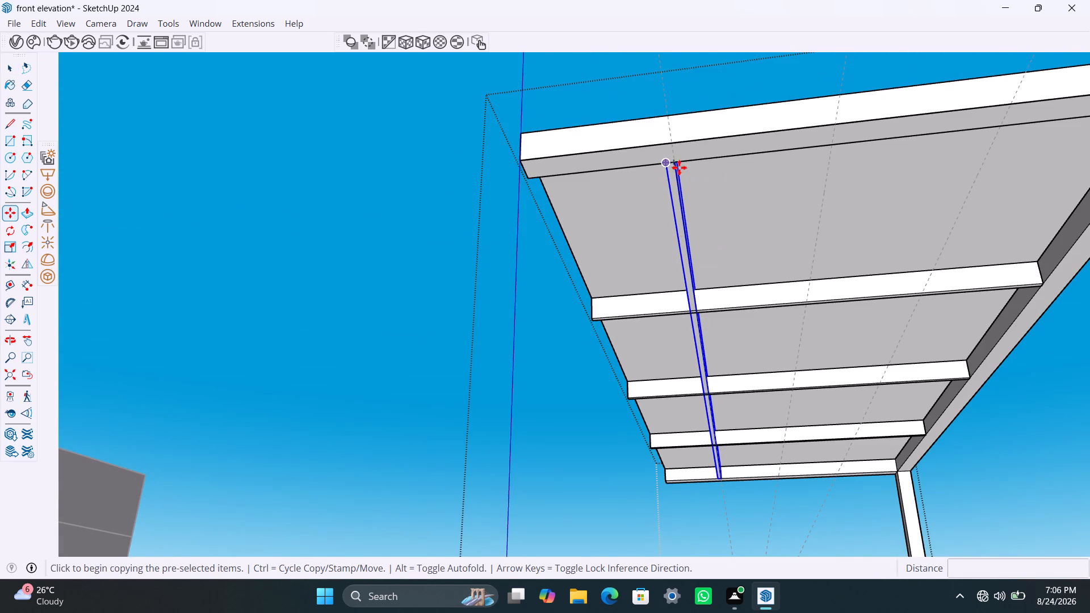
pyautogui.click(827, 149)
pyautogui.click(827, 149)
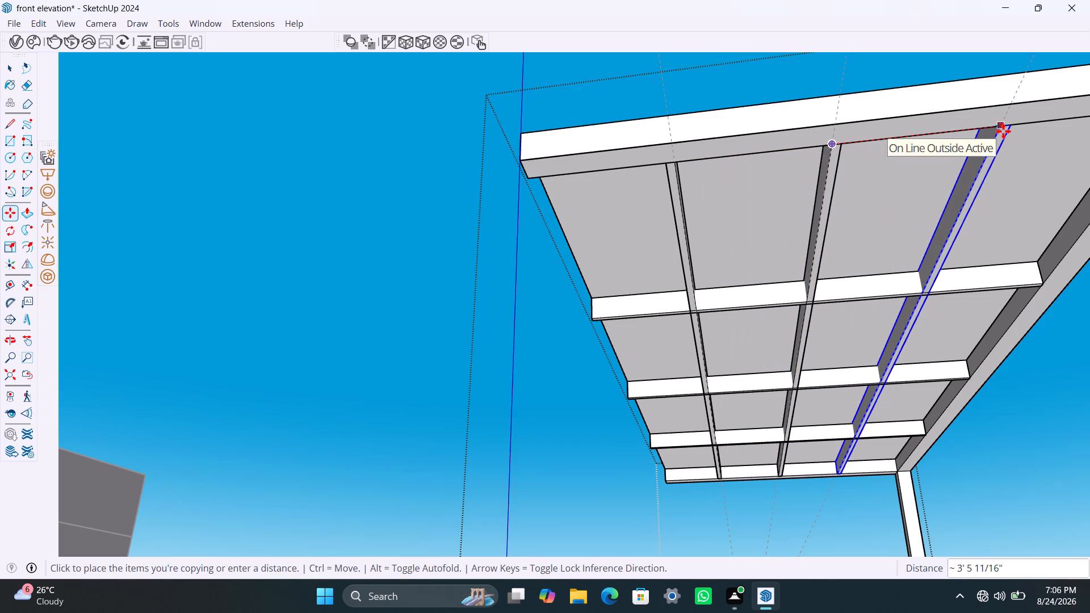
pyautogui.click(1003, 131)
pyautogui.press('space')
pyautogui.click(773, 86)
# Close the terrace structure group and save the model.
pyautogui.scroll(-11, 730, 181)
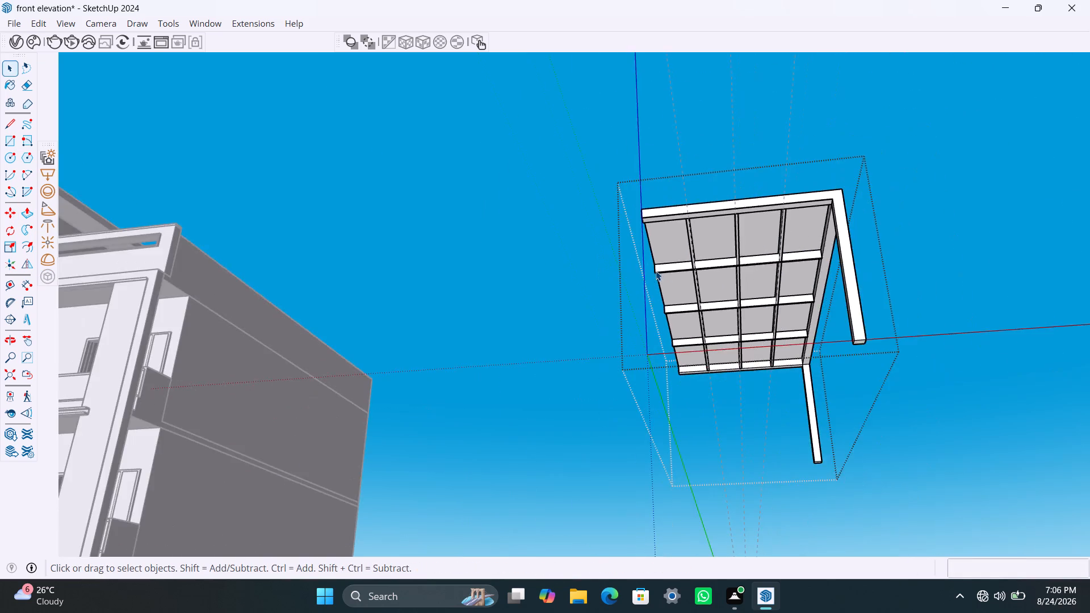
pyautogui.moveTo(654, 273); pyautogui.dragTo(580, 396, button='middle')
pyautogui.moveTo(699, 338); pyautogui.dragTo(630, 409, button='middle')
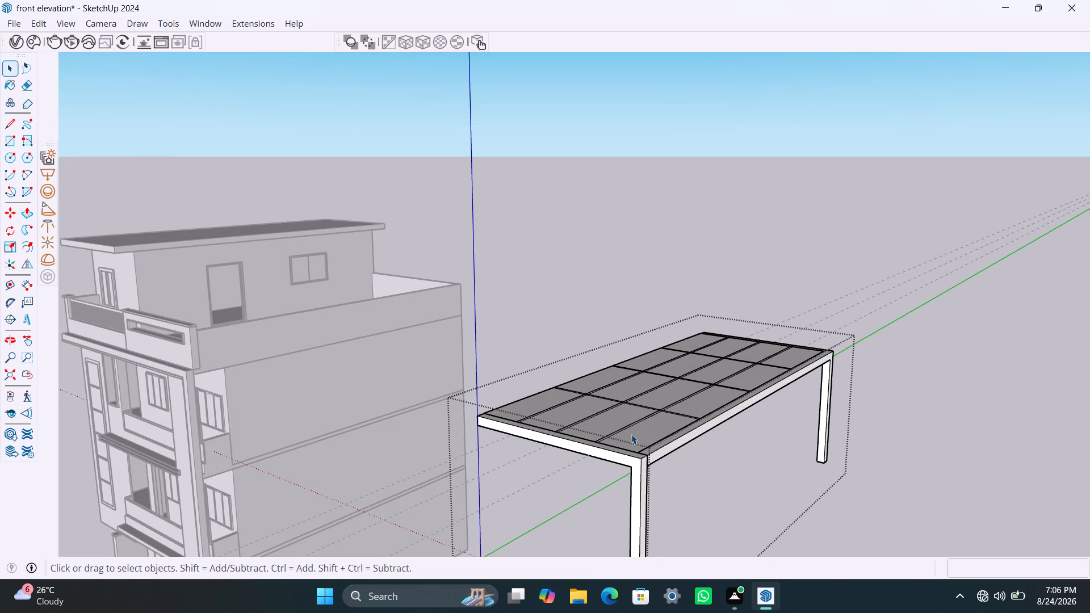
pyautogui.scroll(4, 631, 446)
pyautogui.moveTo(629, 473); pyautogui.dragTo(583, 498, button='middle')
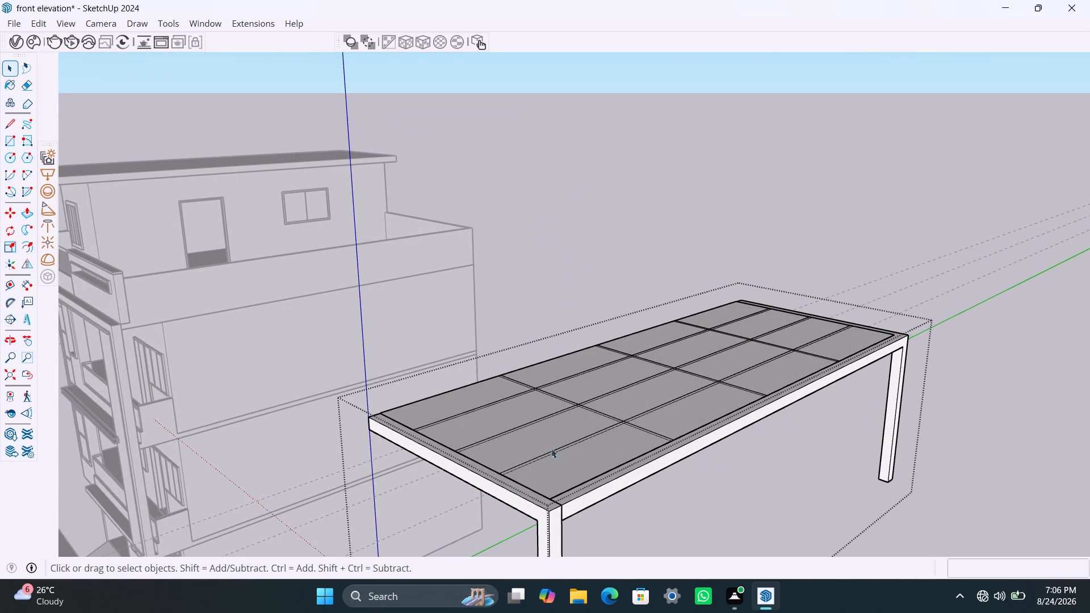
pyautogui.click(603, 228)
pyautogui.hotkey('ctrl', 's')
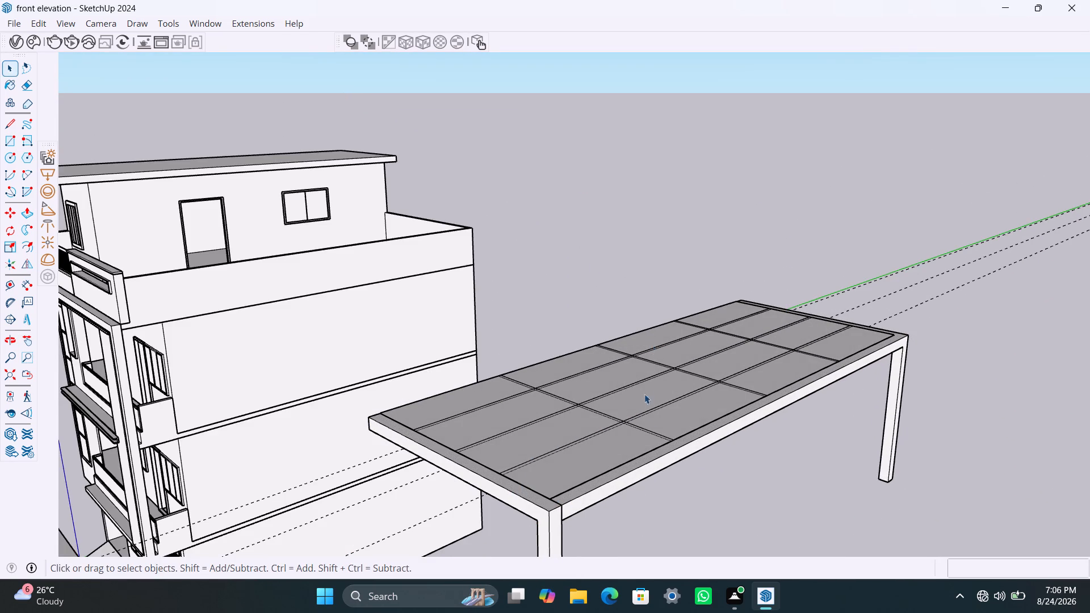
# Examine the grid of cross beams and lengthwise members beneath the terrace structure from several angles.
pyautogui.scroll(-3, 654, 421)
pyautogui.moveTo(661, 429); pyautogui.dragTo(890, 172, button='middle')
pyautogui.scroll(-2, 860, 186)
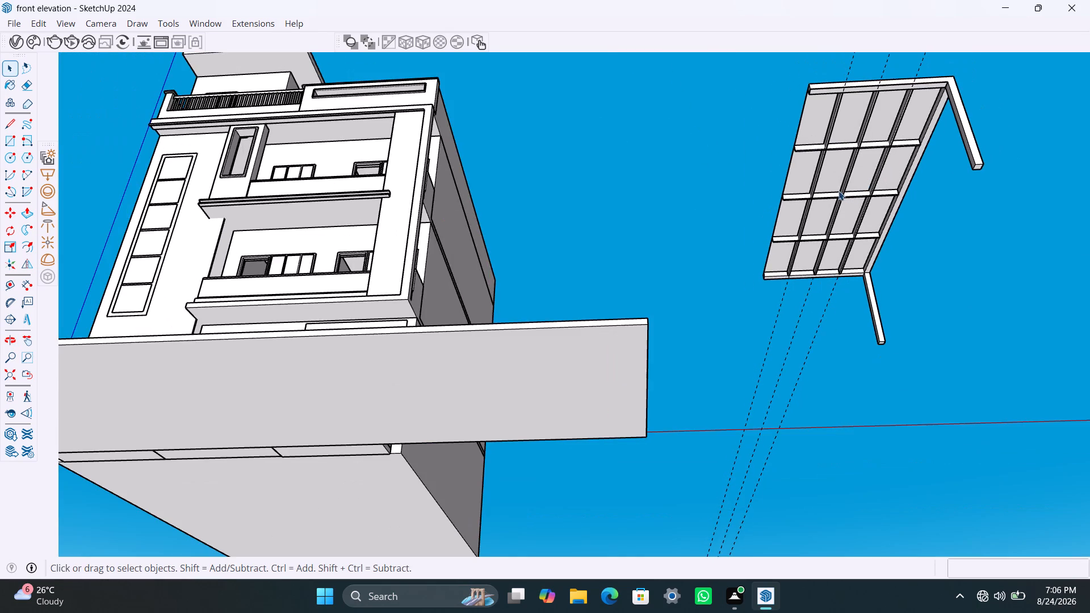
pyautogui.moveTo(836, 191); pyautogui.dragTo(771, 247, button='middle')
pyautogui.scroll(3, 765, 181)
pyautogui.moveTo(768, 186); pyautogui.dragTo(747, 225, button='middle')
pyautogui.scroll(4, 733, 182)
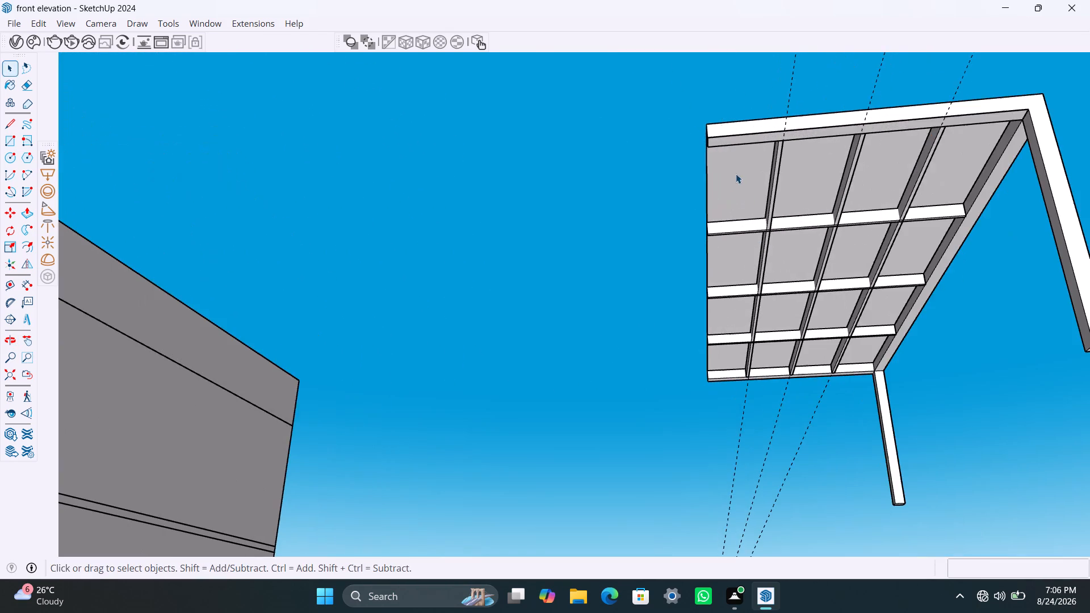
pyautogui.moveTo(747, 169); pyautogui.dragTo(715, 82, button='middle')
pyautogui.scroll(-4, 753, 191)
pyautogui.moveTo(763, 201); pyautogui.dragTo(700, 198, button='middle')
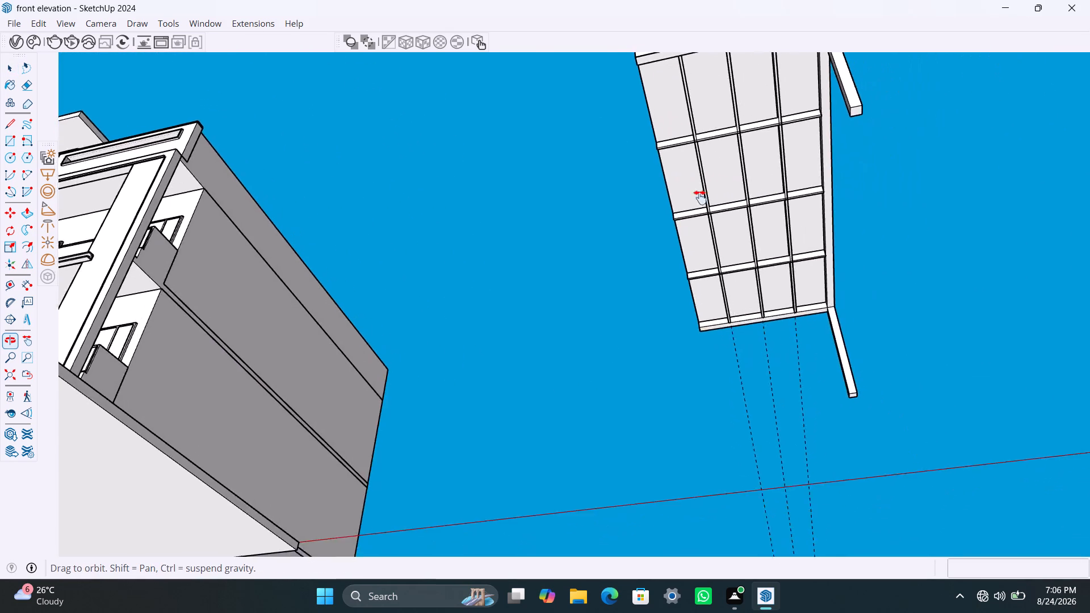
pyautogui.moveTo(700, 198); pyautogui.dragTo(617, 310, button='middle')
pyautogui.scroll(4, 618, 297)
pyautogui.scroll(1, 607, 410)
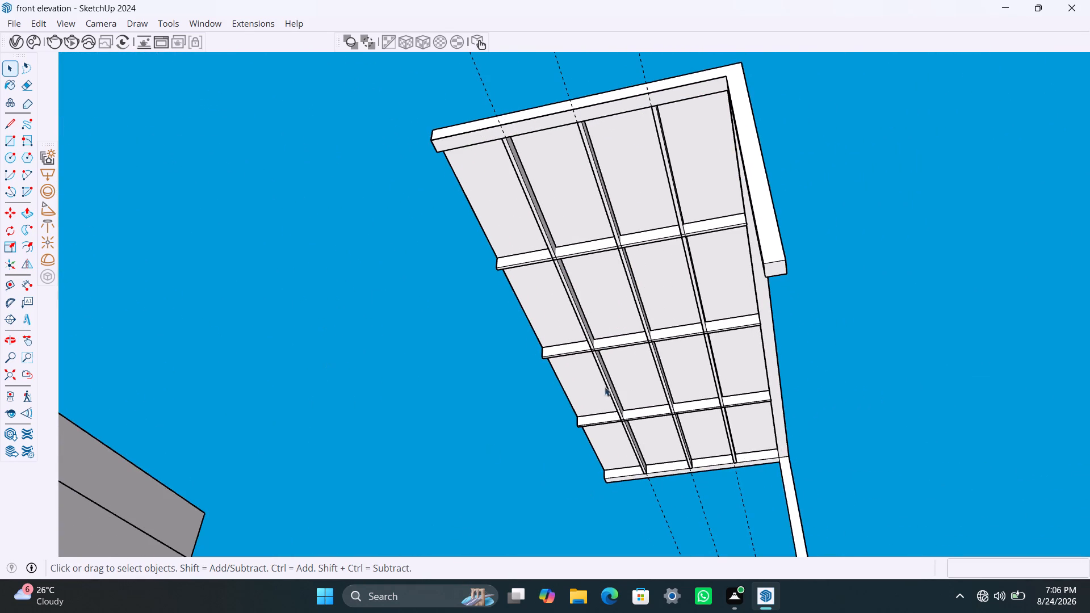
pyautogui.scroll(1, 605, 387)
pyautogui.keyDown('shift'); pyautogui.moveTo(594, 339); pyautogui.dragTo(627, 314, button='middle'); pyautogui.keyUp('shift')
pyautogui.scroll(-3, 612, 316)
pyautogui.moveTo(597, 234); pyautogui.dragTo(623, 309, button='middle')
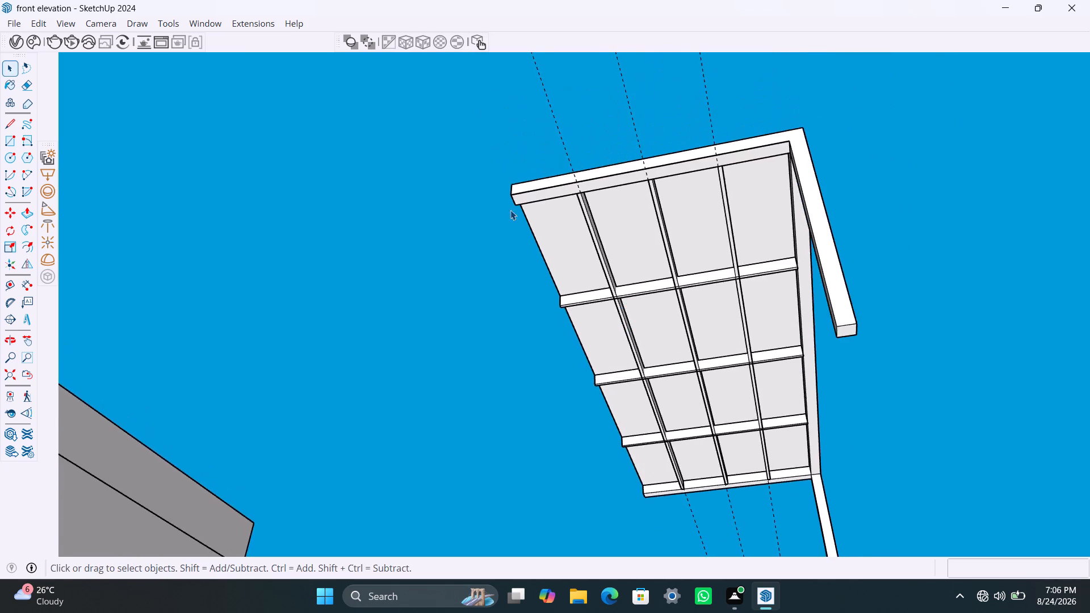
# Draw a thin rectangle about 3' 3" long against the end beam, from the underside's open corner to the first lengthwise member.
pyautogui.scroll(3, 510, 208)
pyautogui.moveTo(572, 208); pyautogui.dragTo(555, 113, button='middle')
pyautogui.scroll(2, 578, 174)
pyautogui.moveTo(571, 196); pyautogui.dragTo(534, 171, button='middle')
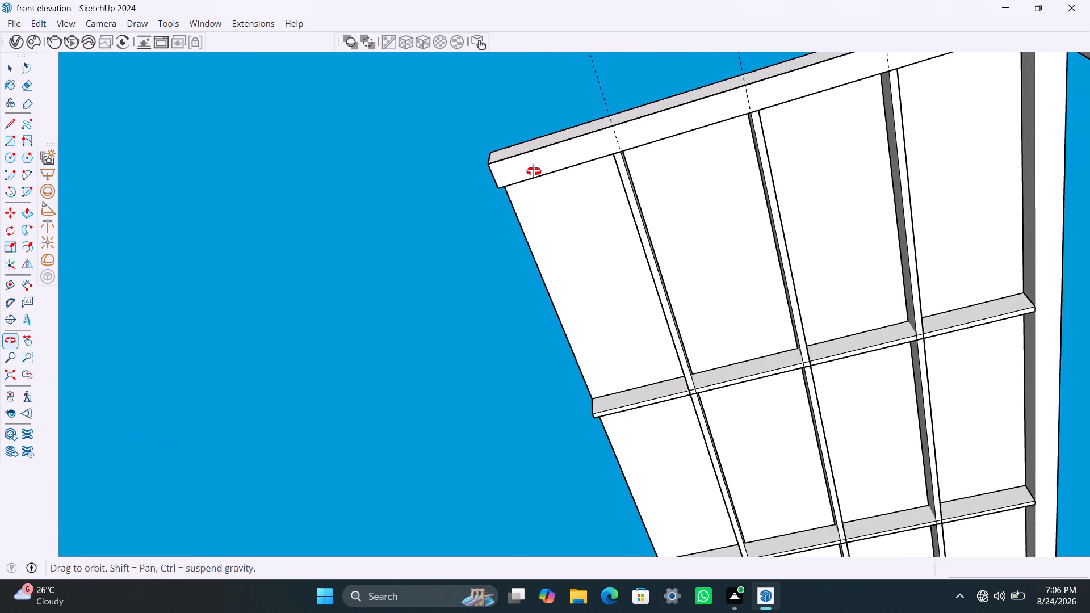
pyautogui.moveTo(534, 171); pyautogui.dragTo(506, 156, button='middle')
pyautogui.scroll(2, 556, 213)
pyautogui.moveTo(548, 220); pyautogui.dragTo(677, 161, button='middle')
pyautogui.scroll(2, 602, 228)
pyautogui.moveTo(581, 212); pyautogui.dragTo(589, 167, button='middle')
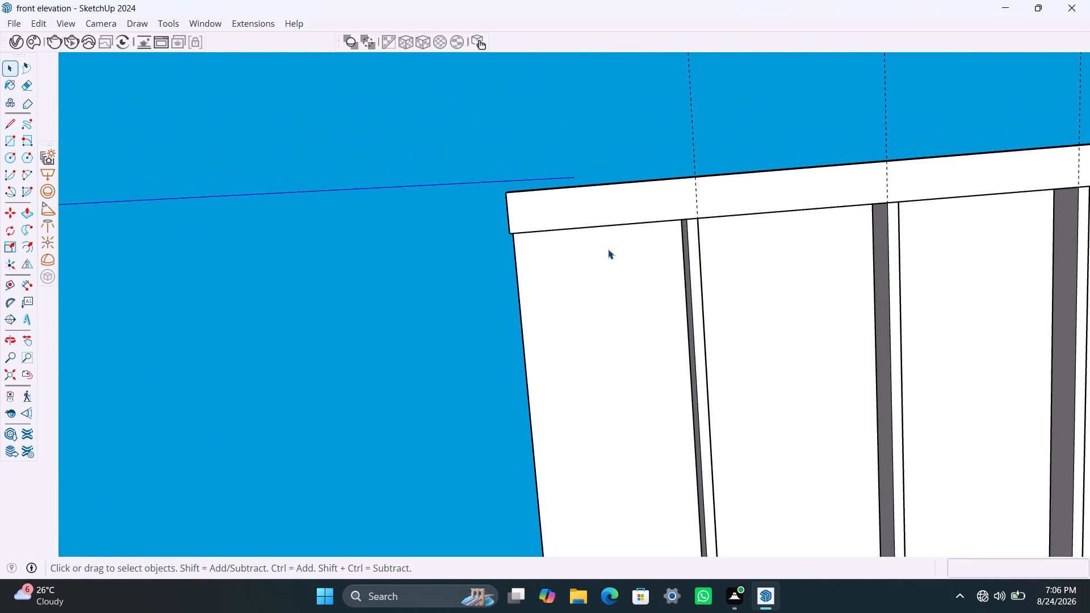
pyautogui.press('r')
pyautogui.click(512, 234)
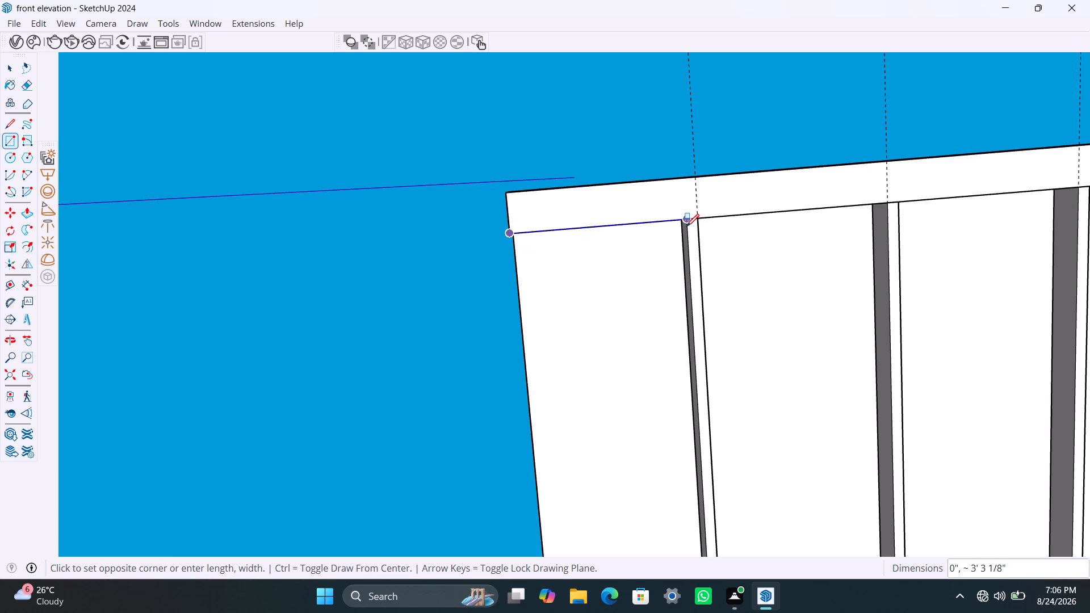
pyautogui.click(686, 228)
# Make the thin rectangle beside the end beam a group.
pyautogui.press('space')
pyautogui.doubleClick(610, 229)
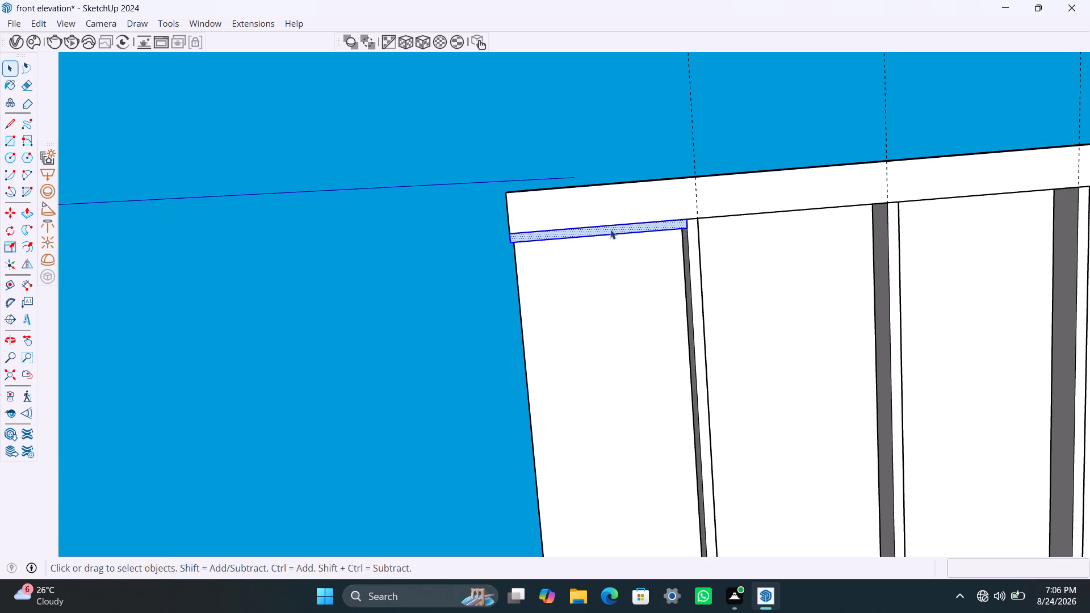
pyautogui.rightClick(610, 229)
pyautogui.click(670, 359)
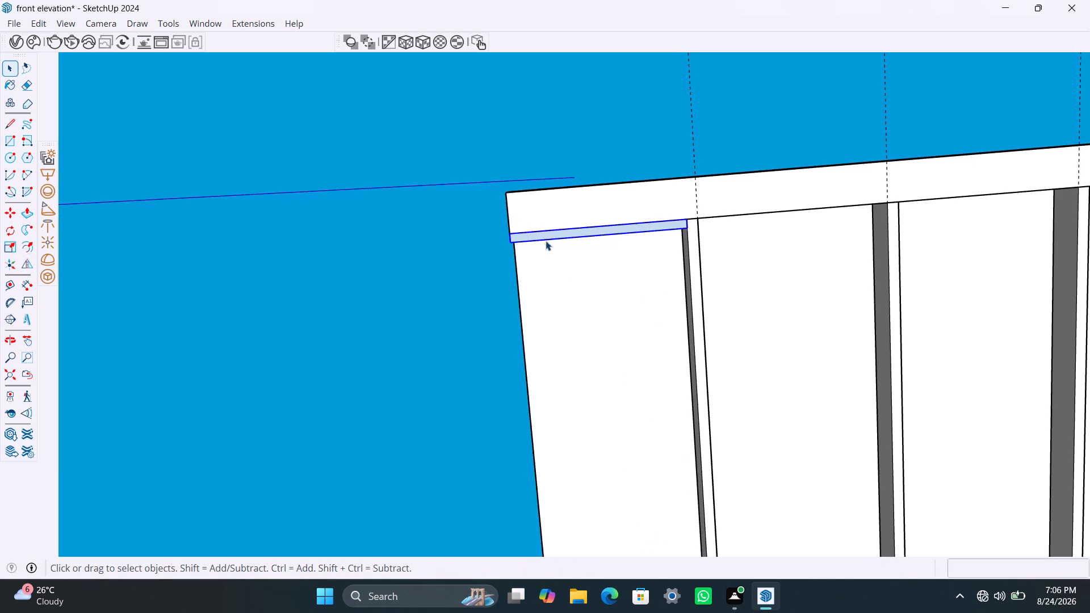
# Open the thin rectangle's group and extrude its face 0.2" with Push/Pull to form a slat.
pyautogui.click(546, 237)
pyautogui.doubleClick(546, 237)
pyautogui.press('p')
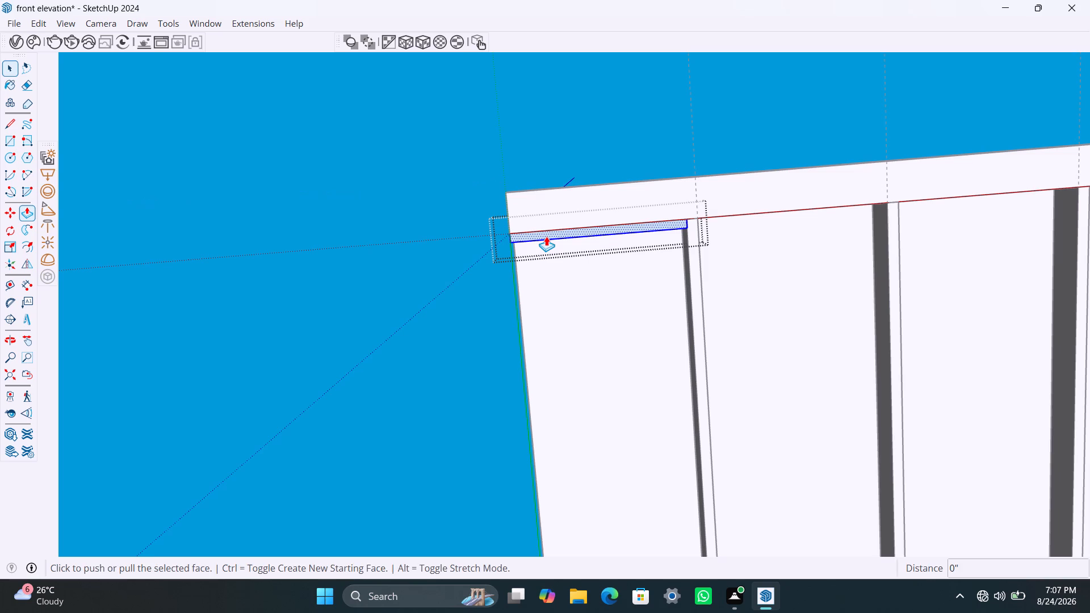
pyautogui.click(546, 236)
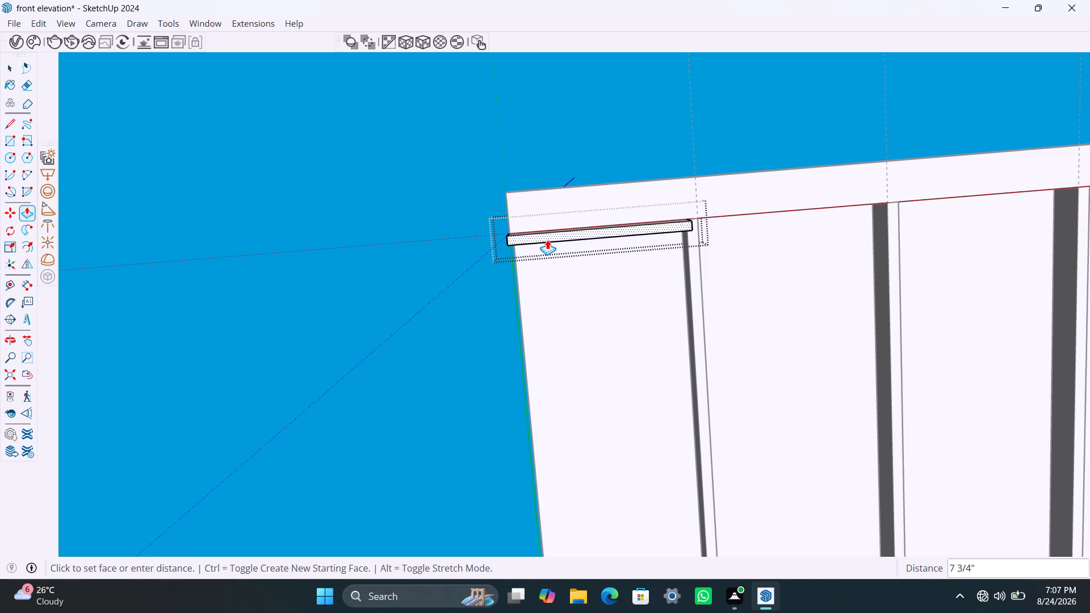
pyautogui.write('0.2"')
pyautogui.press('Return')
pyautogui.press('space')
pyautogui.click(478, 241)
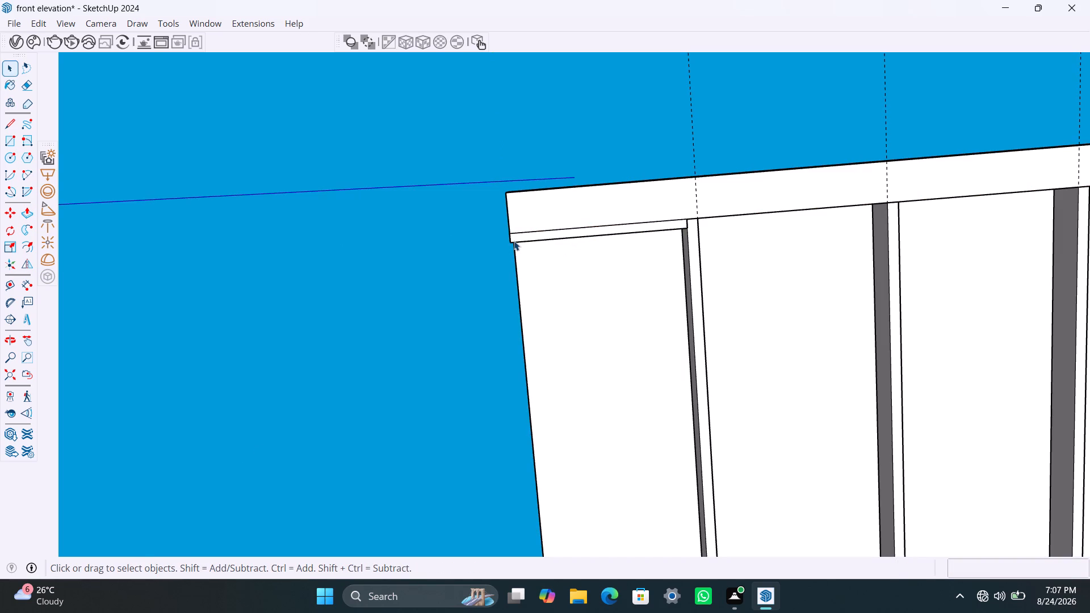
# Copy the slat about 8' 5 7/16" along the open edge to the first cross beam and divide the spacing into 20.
pyautogui.click(514, 241)
pyautogui.press('m')
pyautogui.click(508, 245)
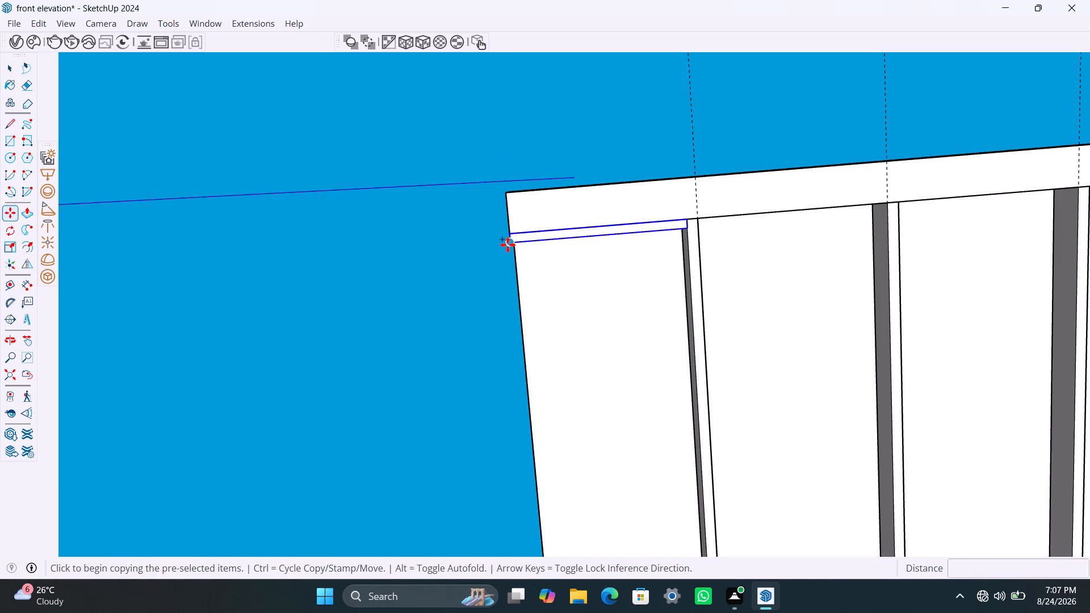
pyautogui.scroll(-7, 519, 292)
pyautogui.keyDown('shift'); pyautogui.moveTo(522, 298); pyautogui.dragTo(557, 157, button='middle'); pyautogui.keyUp('shift')
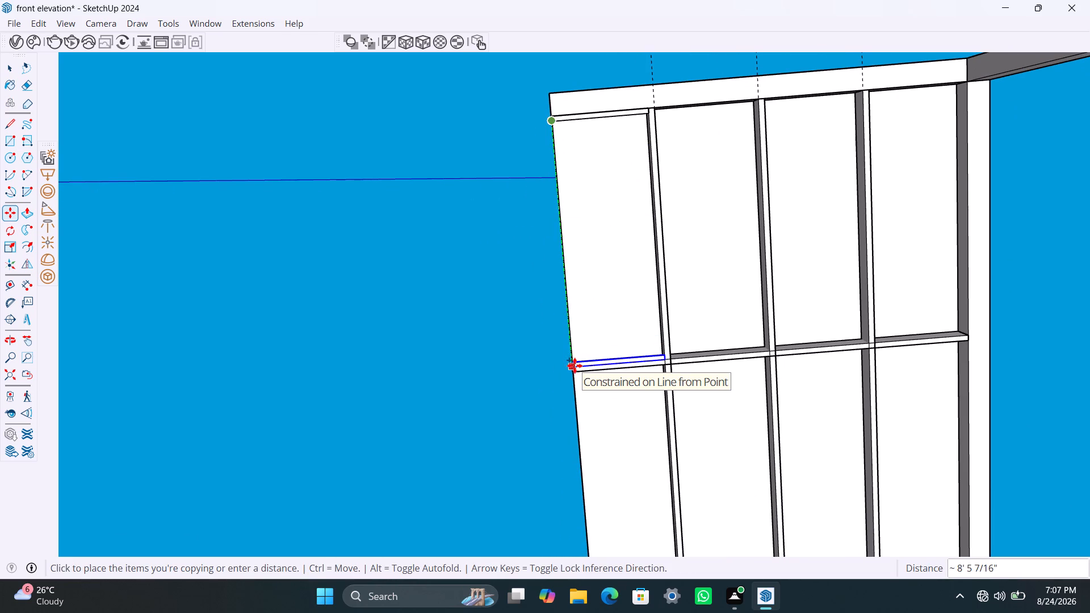
pyautogui.click(575, 366)
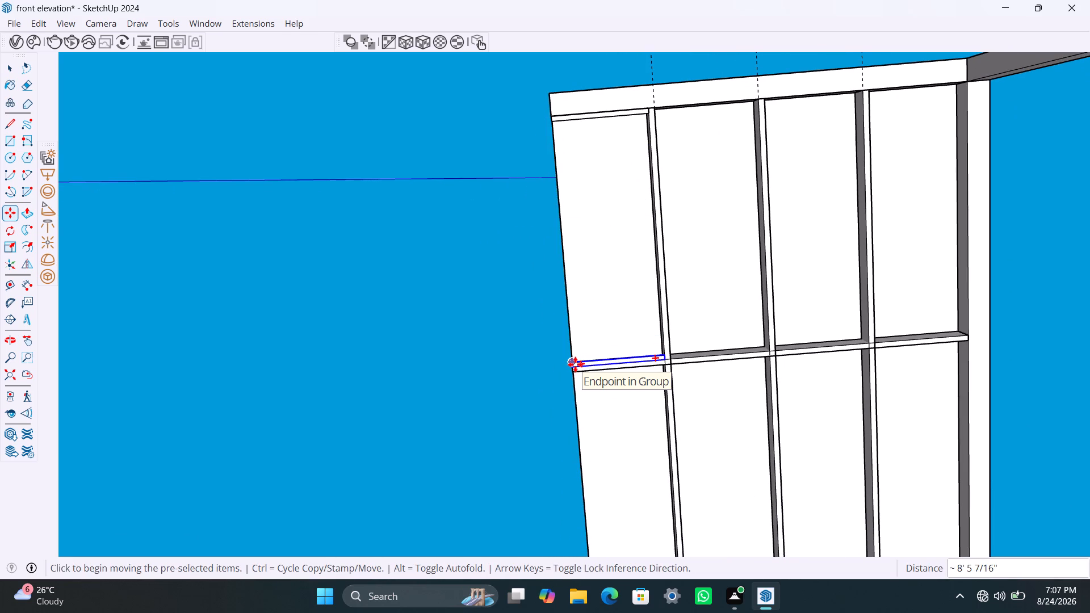
pyautogui.press('/')
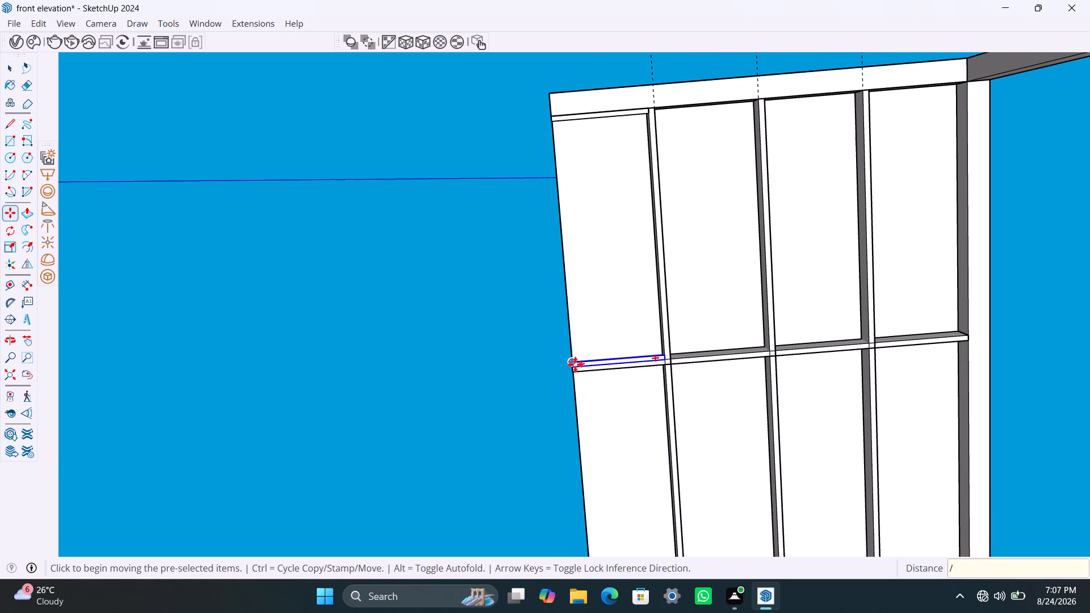
pyautogui.write('20')
pyautogui.press('Return')
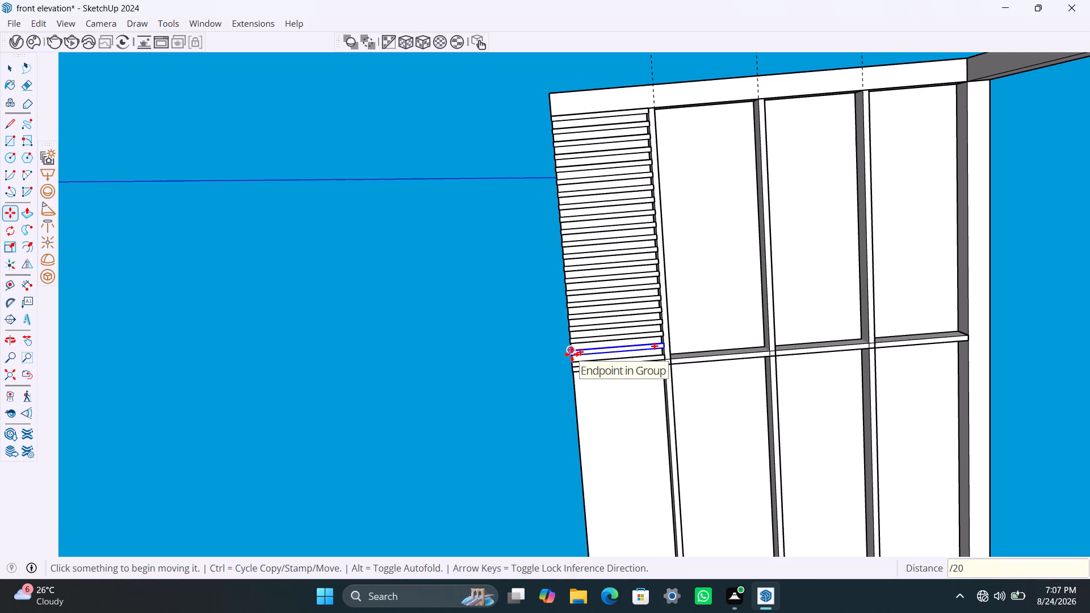
pyautogui.press('space')
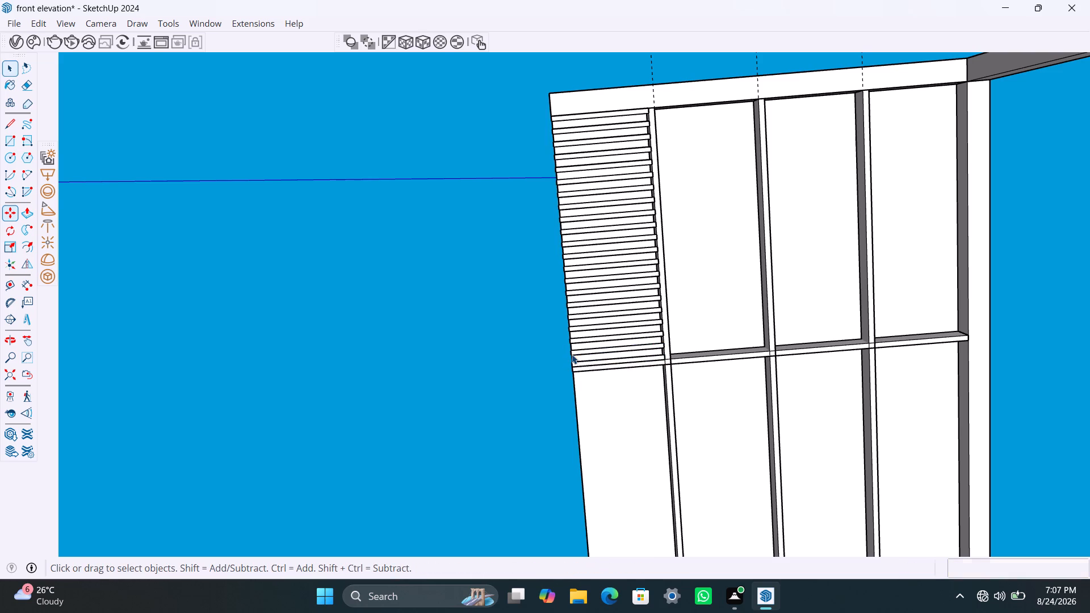
# Examine the slatted first bay and the adjoining empty bays beneath the terrace structure from several angles.
pyautogui.scroll(-4, 485, 213)
pyautogui.moveTo(527, 175); pyautogui.dragTo(561, 392, button='middle')
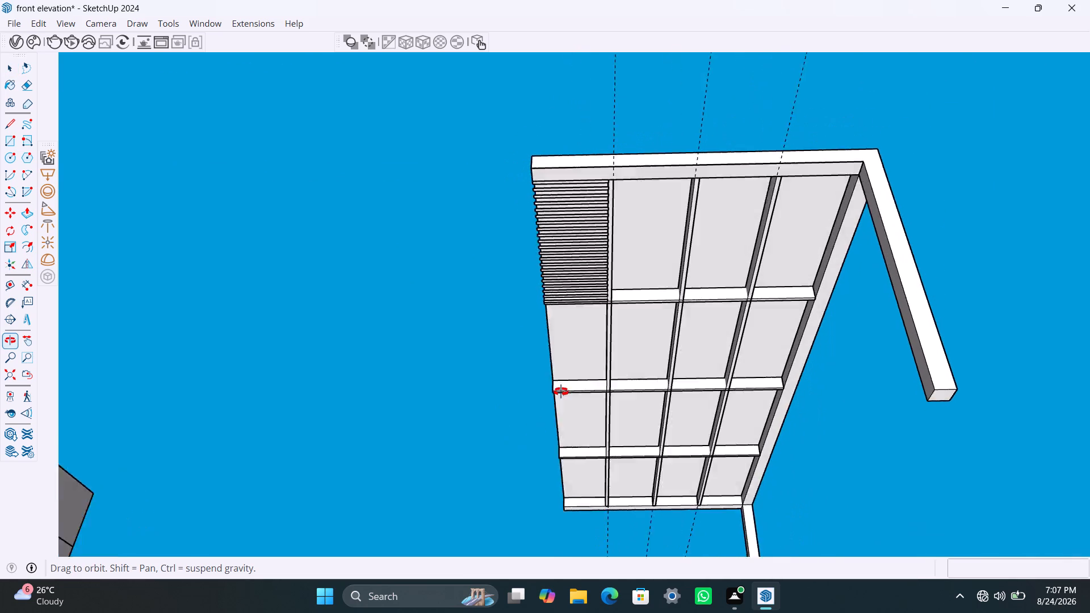
pyautogui.moveTo(561, 392); pyautogui.dragTo(551, 322, button='middle')
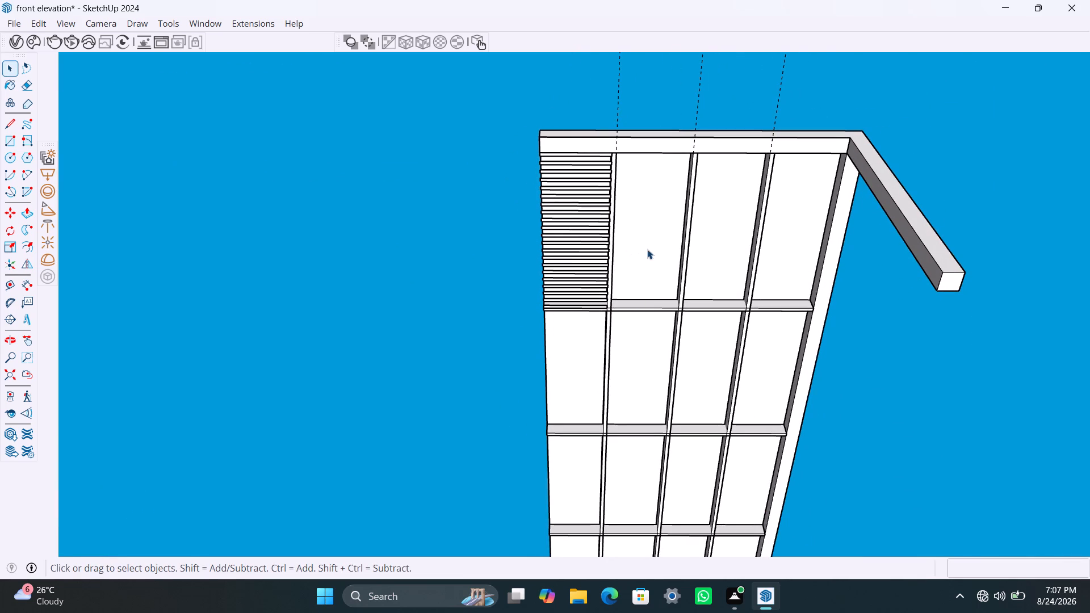
pyautogui.scroll(2, 566, 329)
pyautogui.moveTo(554, 328); pyautogui.dragTo(542, 324, button='middle')
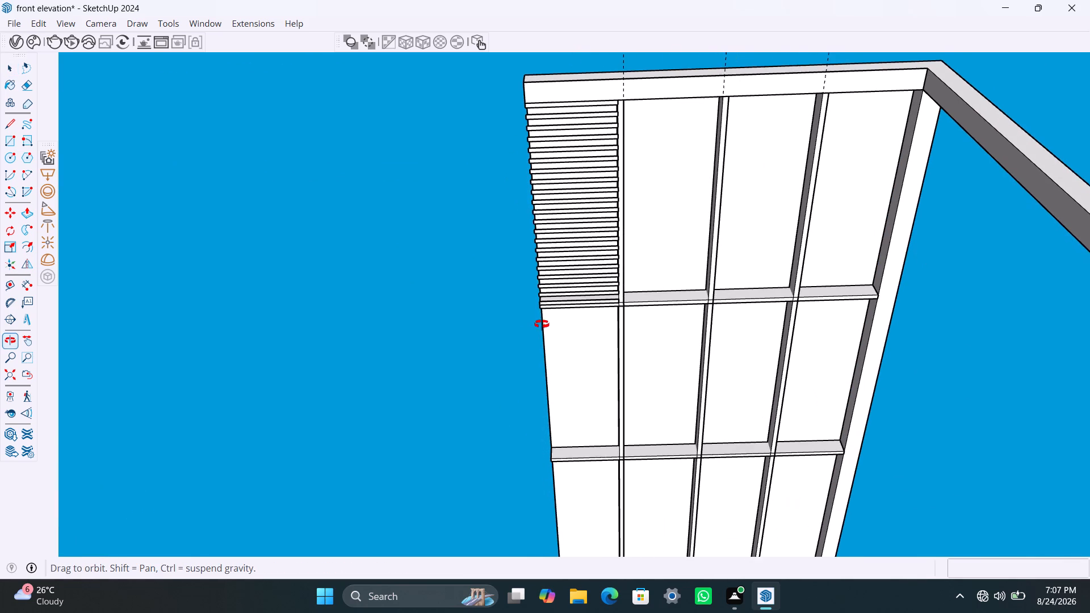
pyautogui.moveTo(542, 324); pyautogui.dragTo(547, 311, button='middle')
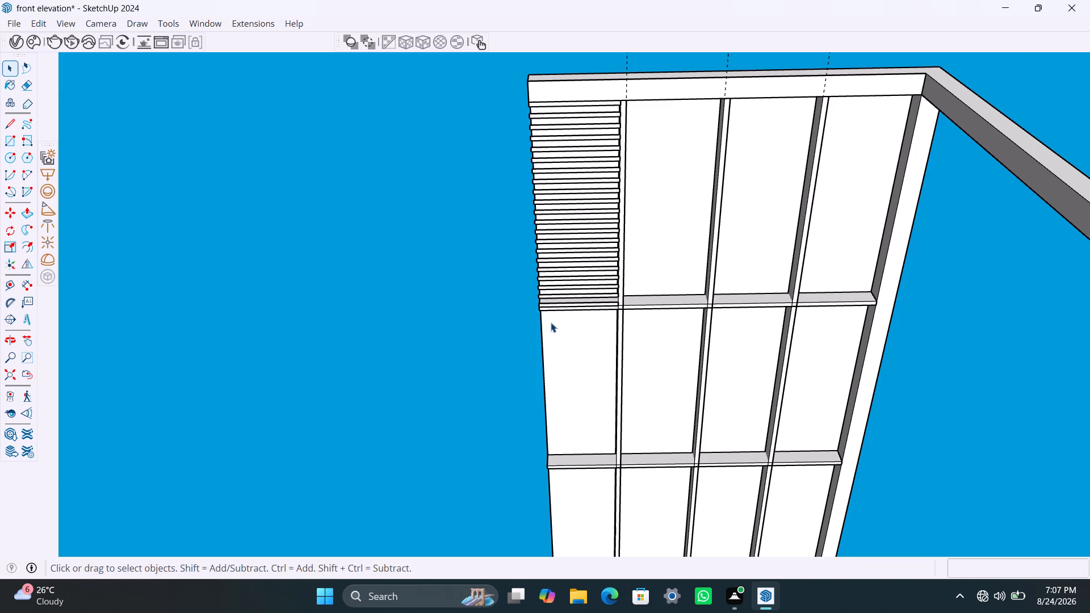
pyautogui.scroll(1, 542, 318)
pyautogui.moveTo(540, 323); pyautogui.dragTo(566, 126, button='middle')
pyautogui.moveTo(615, 283); pyautogui.dragTo(593, 340, button='middle')
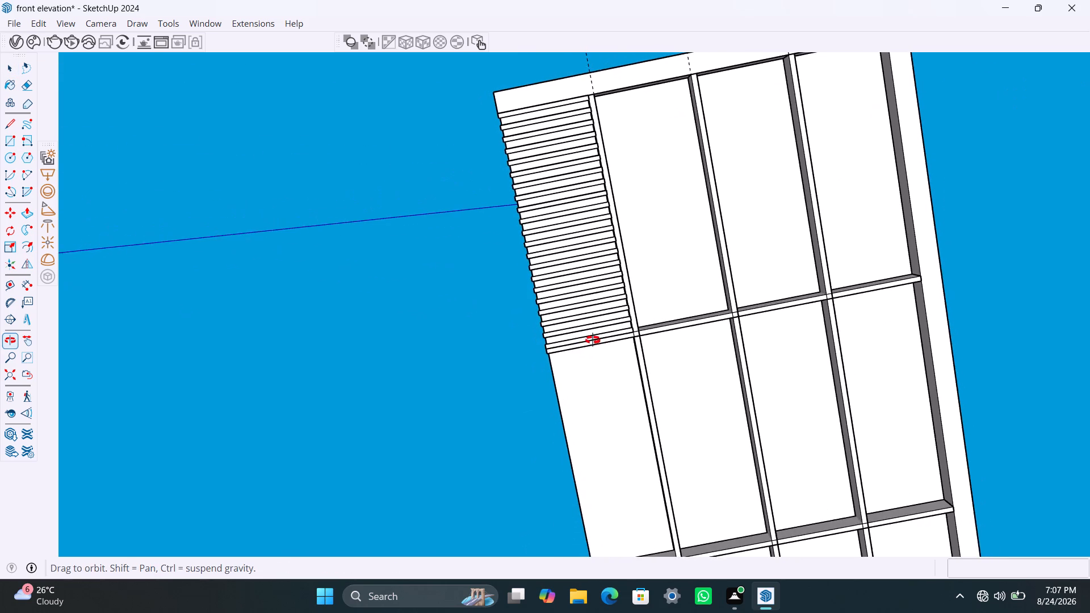
pyautogui.moveTo(593, 340); pyautogui.dragTo(639, 355, button='middle')
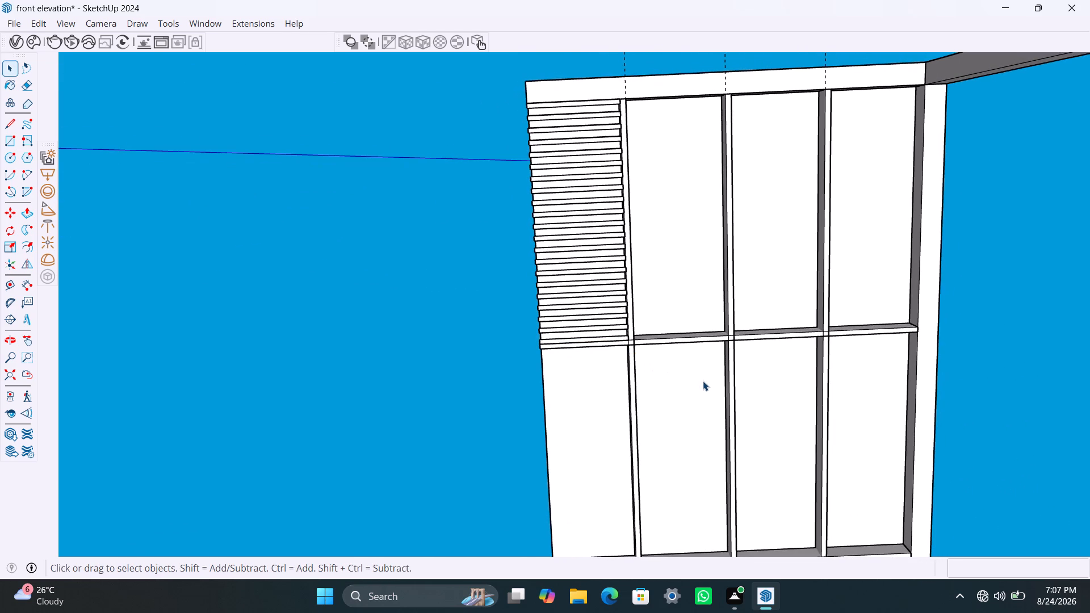
# Save the model.
pyautogui.hotkey('ctrl', 's')
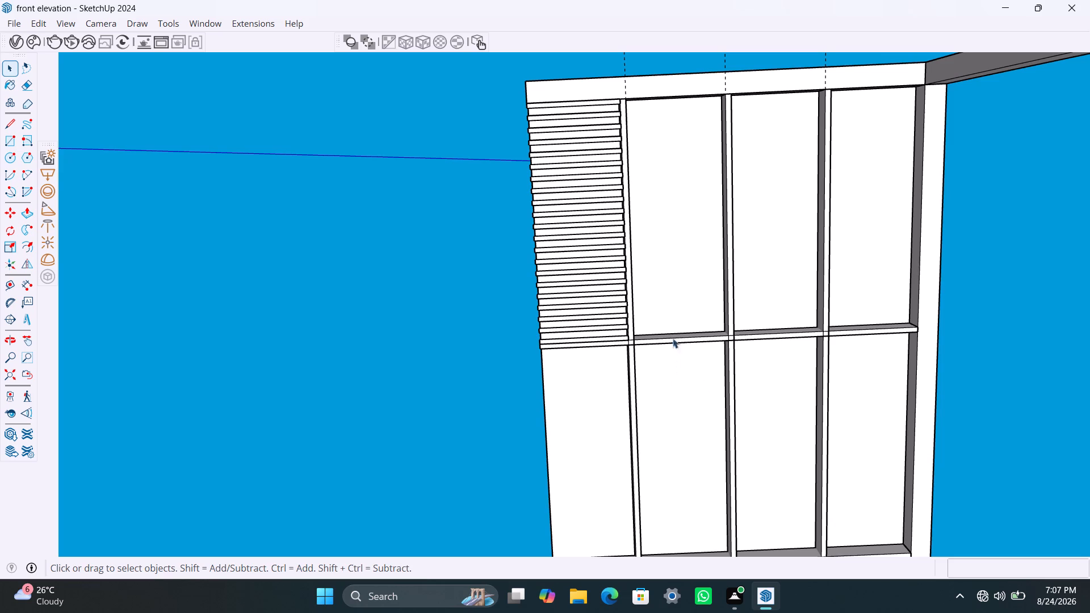
# Draw a thin rectangle about 1 13/16" by 8' 7 7/16" along the first lengthwise member, from the end beam to the first cross beam.
pyautogui.press('r')
pyautogui.click(629, 97)
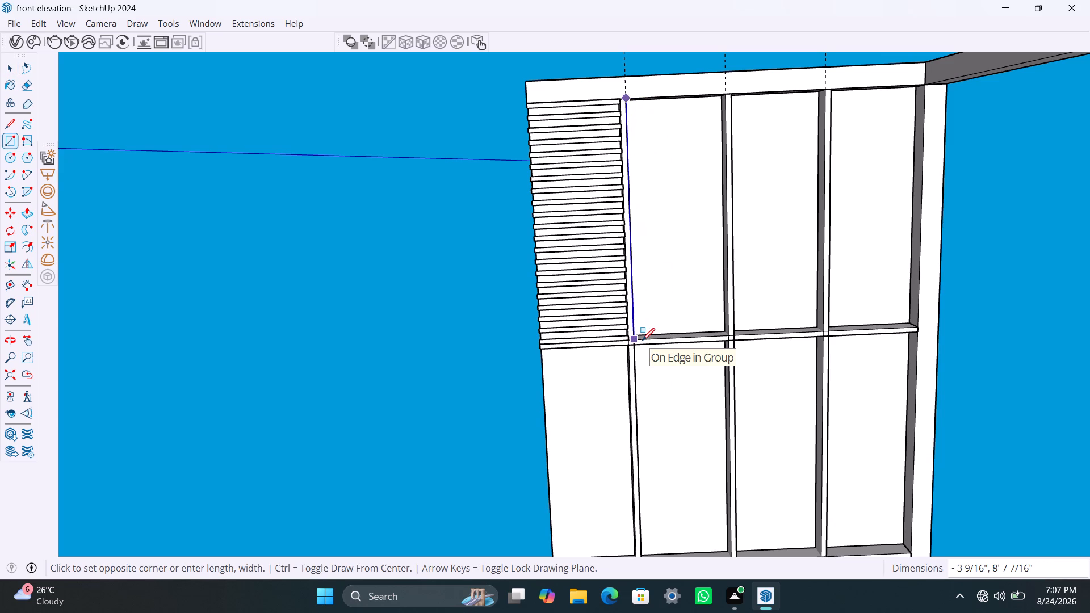
pyautogui.scroll(7, 643, 339)
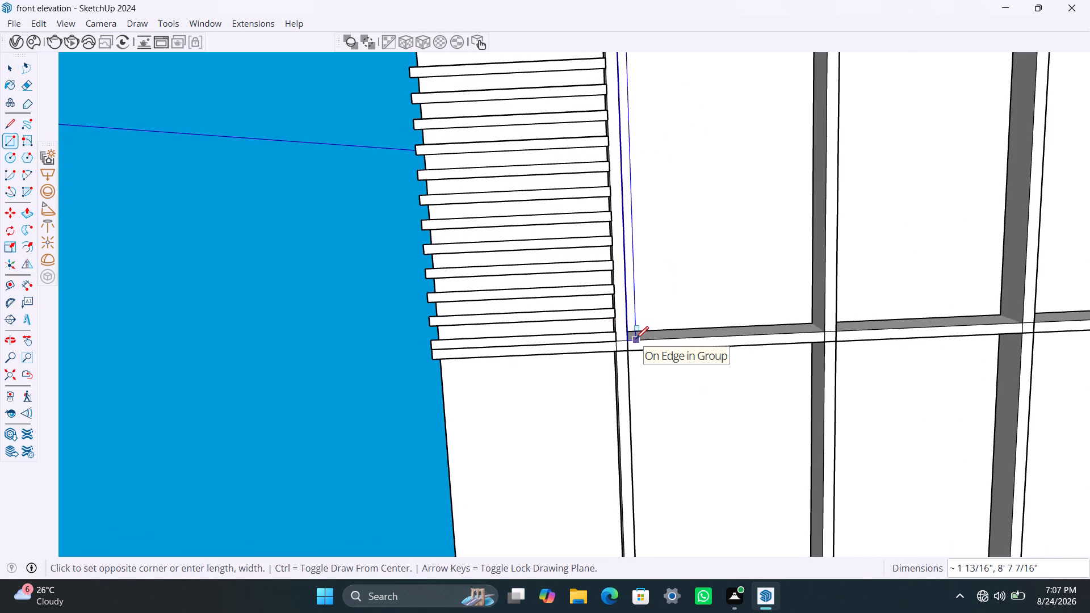
pyautogui.click(636, 339)
pyautogui.press('space')
# Make the thin rectangle in the second bay a group.
pyautogui.doubleClick(631, 330)
pyautogui.rightClick(631, 330)
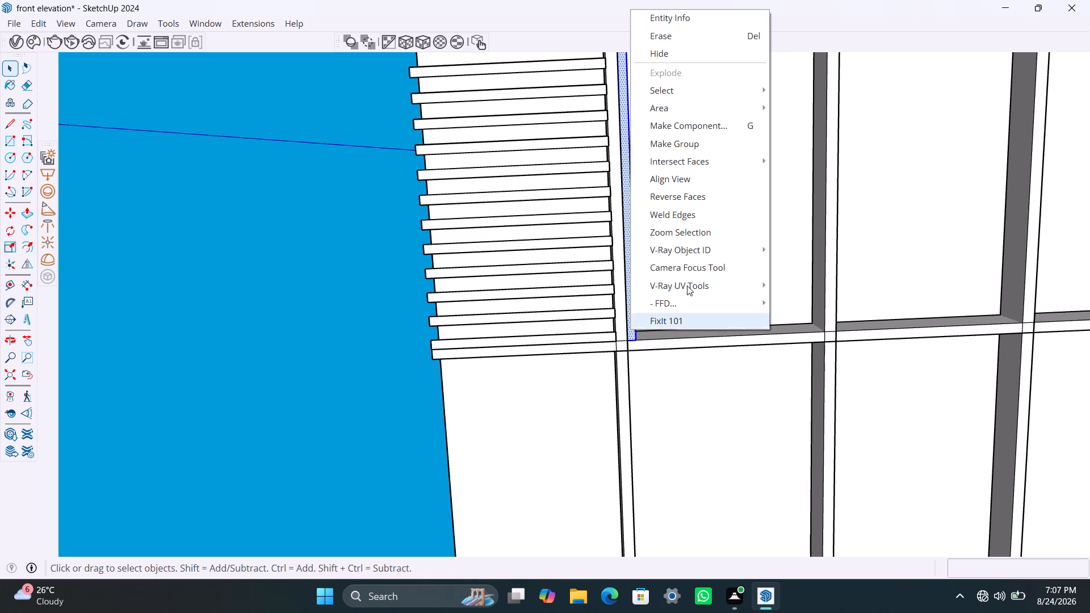
pyautogui.click(695, 146)
# Open the lengthwise rectangle's group and extrude its face 0.2" with Push/Pull to form a slat.
pyautogui.click(631, 271)
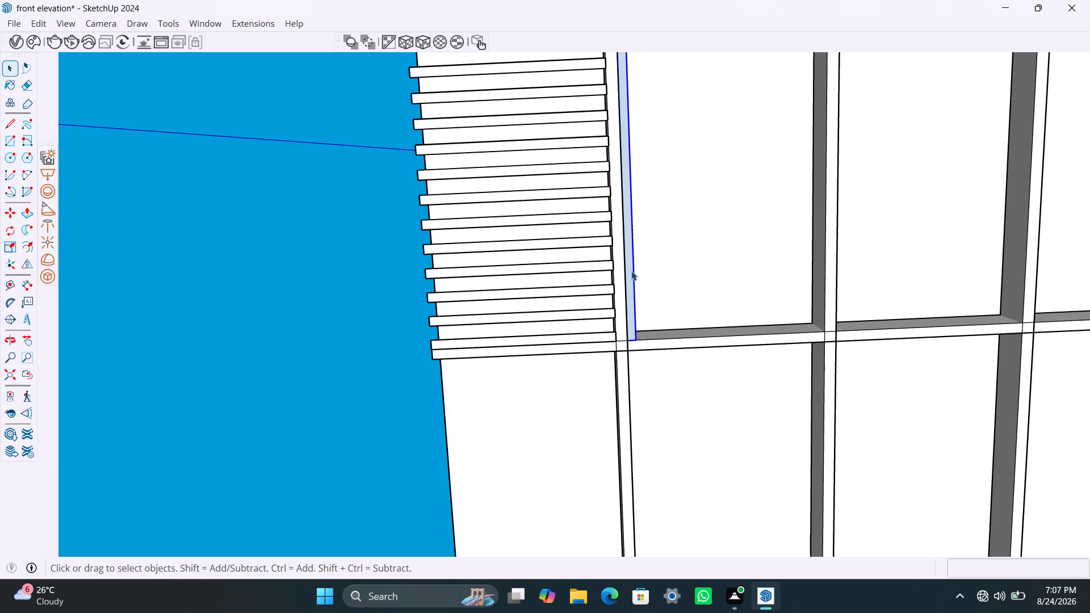
pyautogui.tripleClick(630, 270)
pyautogui.press('p')
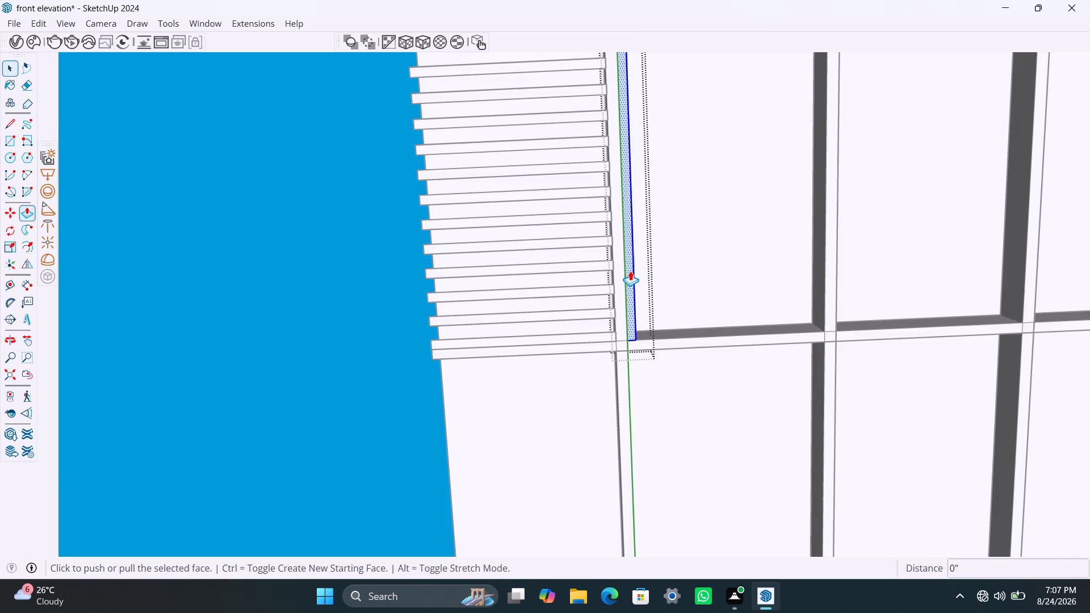
pyautogui.click(630, 271)
pyautogui.write('0.2"')
pyautogui.press('Return')
pyautogui.press('space')
pyautogui.click(318, 313)
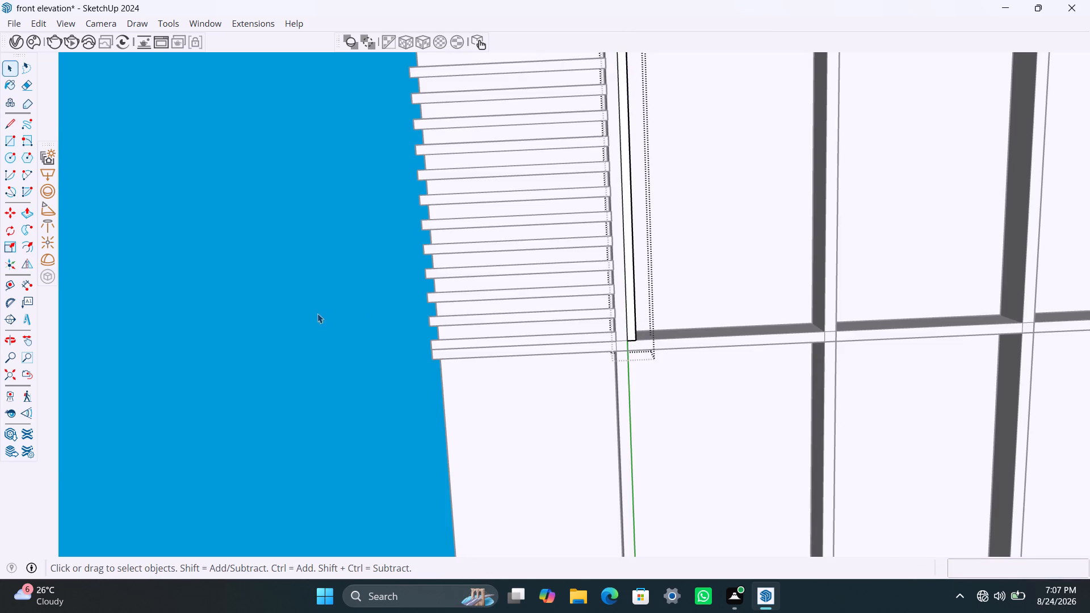
# Copy the lengthwise slat about 3' 3 7/8" across the second bay to the next member and divide the spacing into 6.
pyautogui.click(632, 335)
pyautogui.press('m')
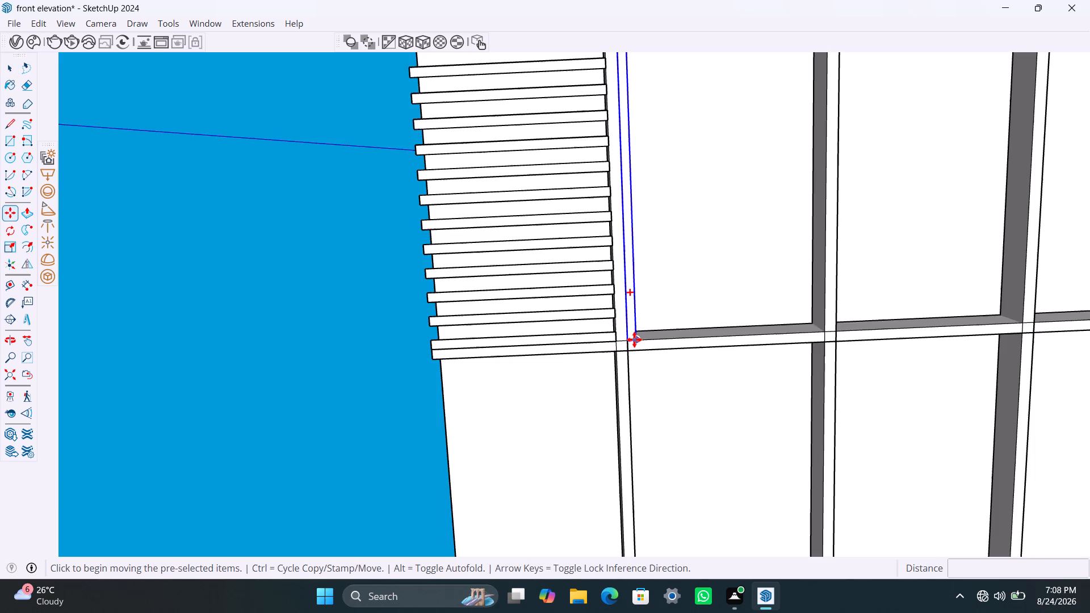
pyautogui.click(637, 342)
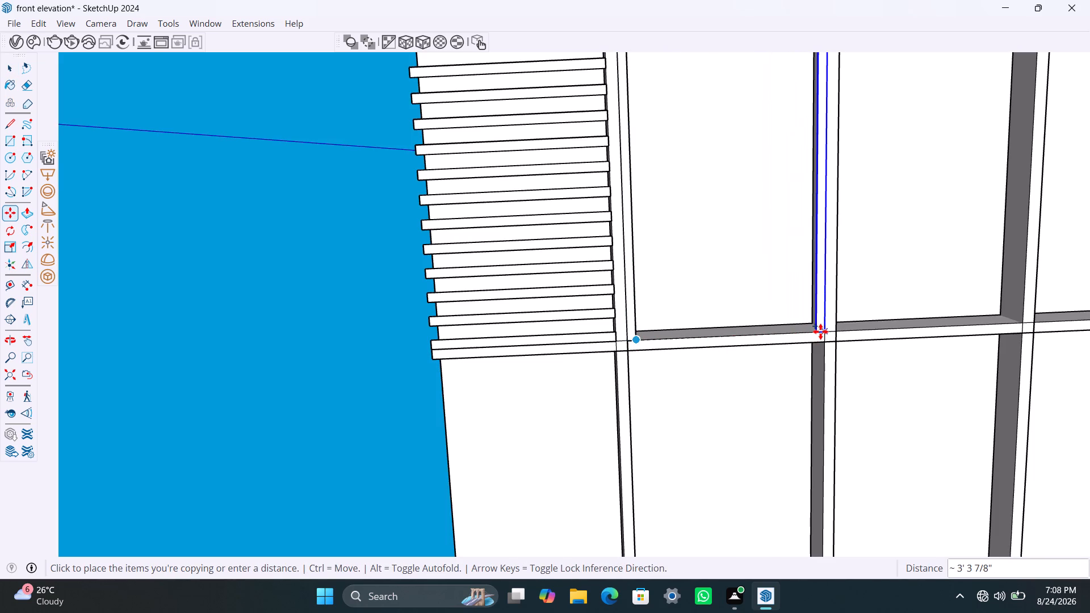
pyautogui.click(820, 331)
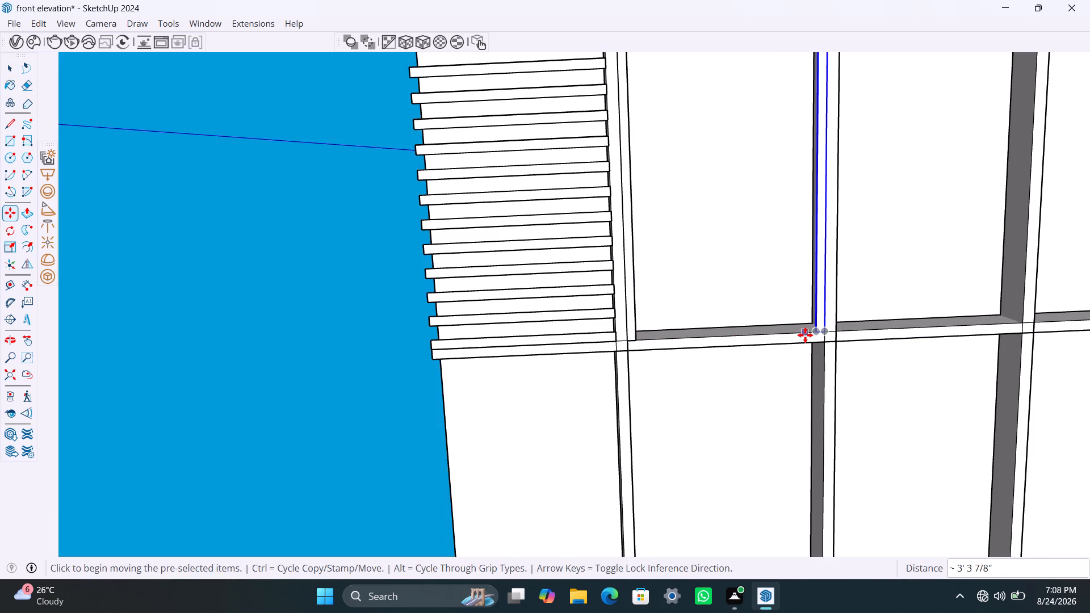
pyautogui.write('/6')
pyautogui.press('Return')
pyautogui.scroll(-3, 771, 321)
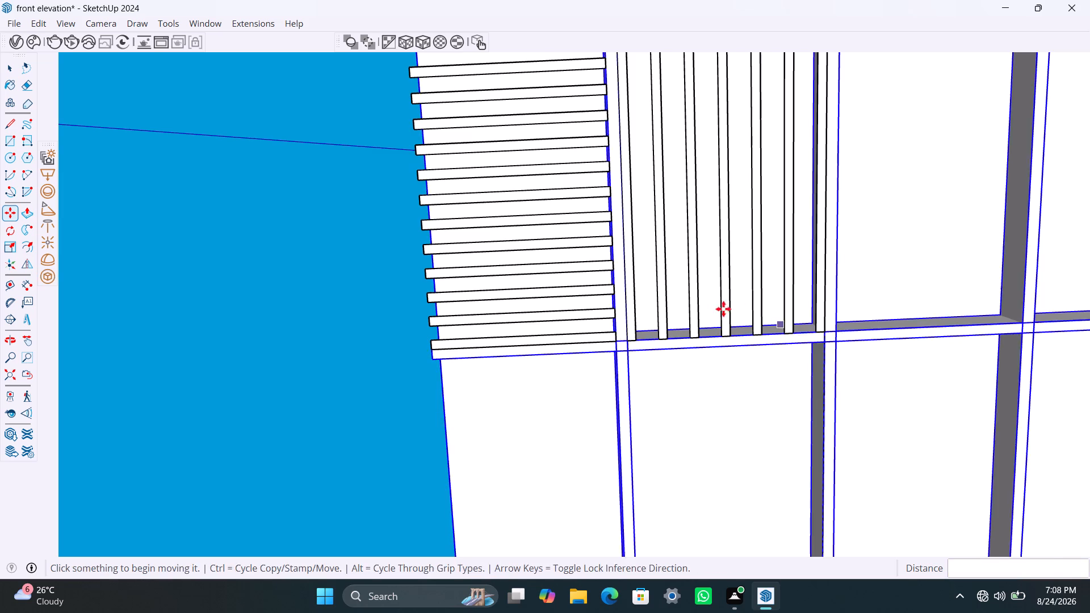
pyautogui.scroll(-6, 723, 309)
pyautogui.scroll(-4, 627, 293)
pyautogui.scroll(-4, 673, 277)
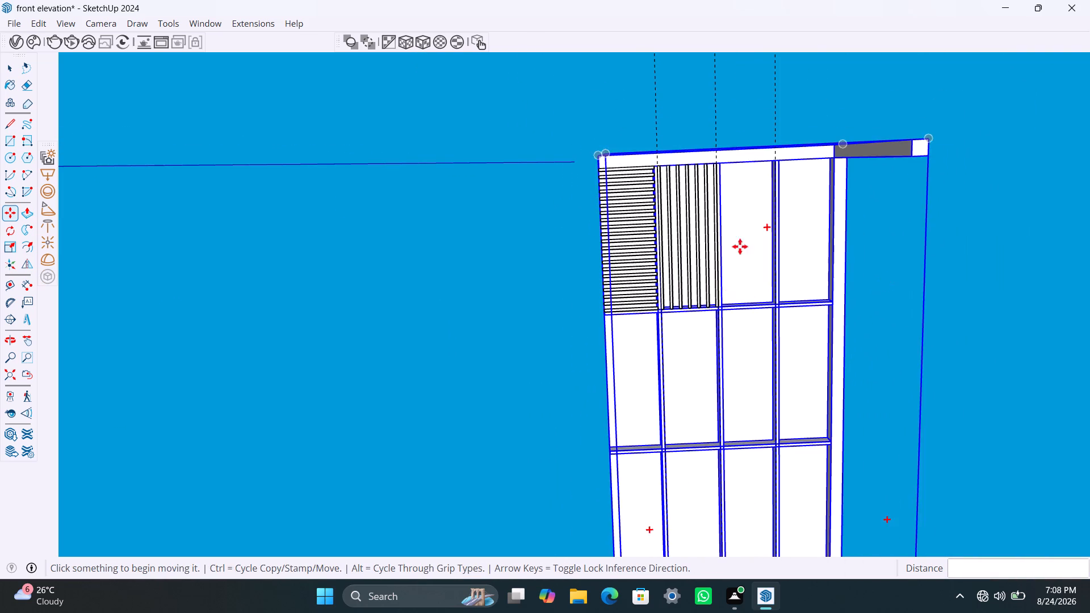
pyautogui.press('space')
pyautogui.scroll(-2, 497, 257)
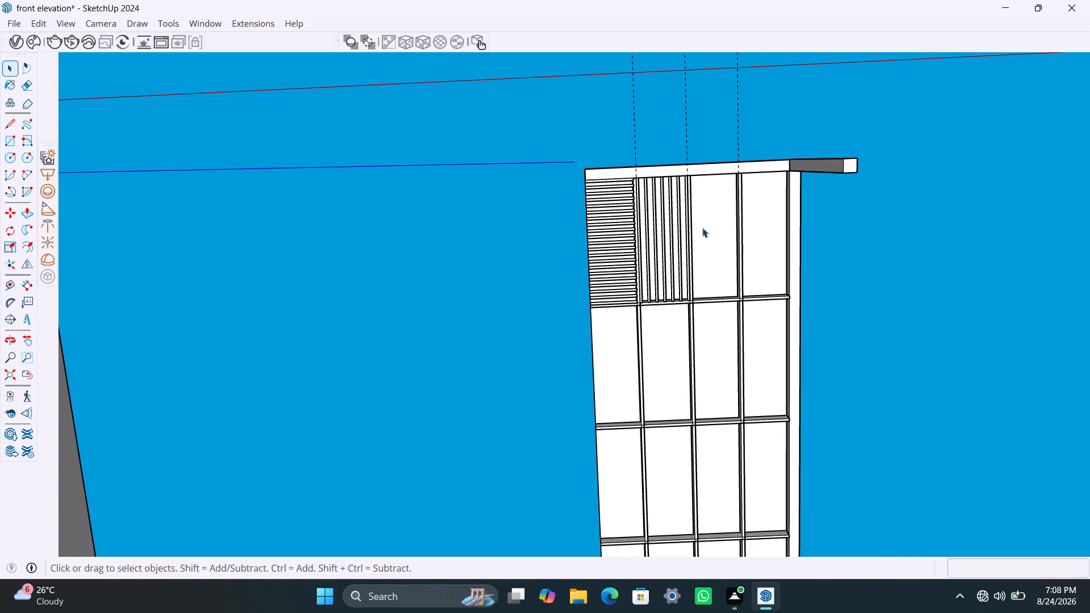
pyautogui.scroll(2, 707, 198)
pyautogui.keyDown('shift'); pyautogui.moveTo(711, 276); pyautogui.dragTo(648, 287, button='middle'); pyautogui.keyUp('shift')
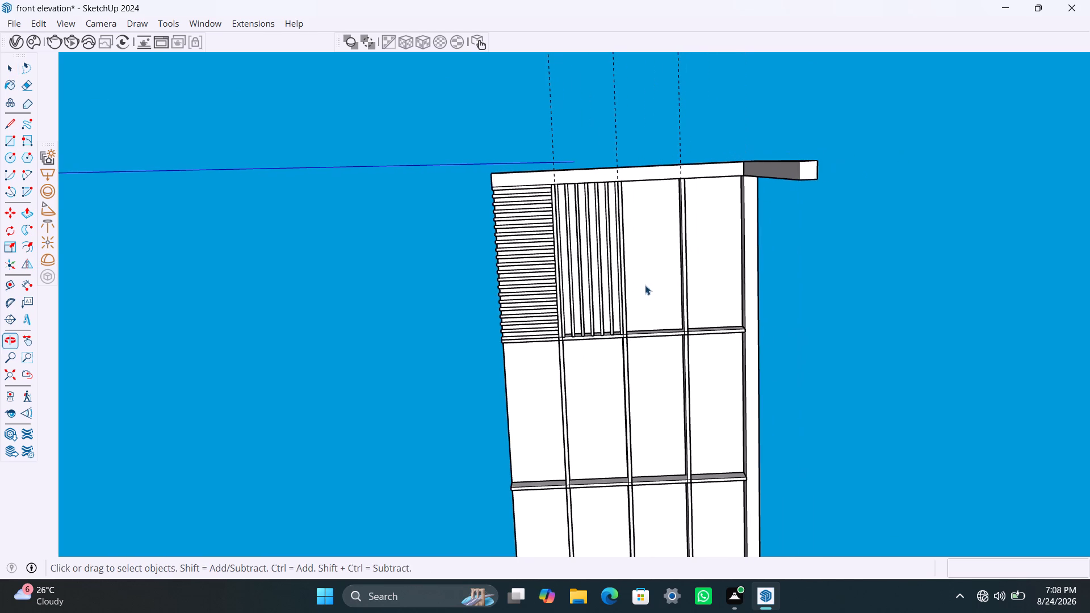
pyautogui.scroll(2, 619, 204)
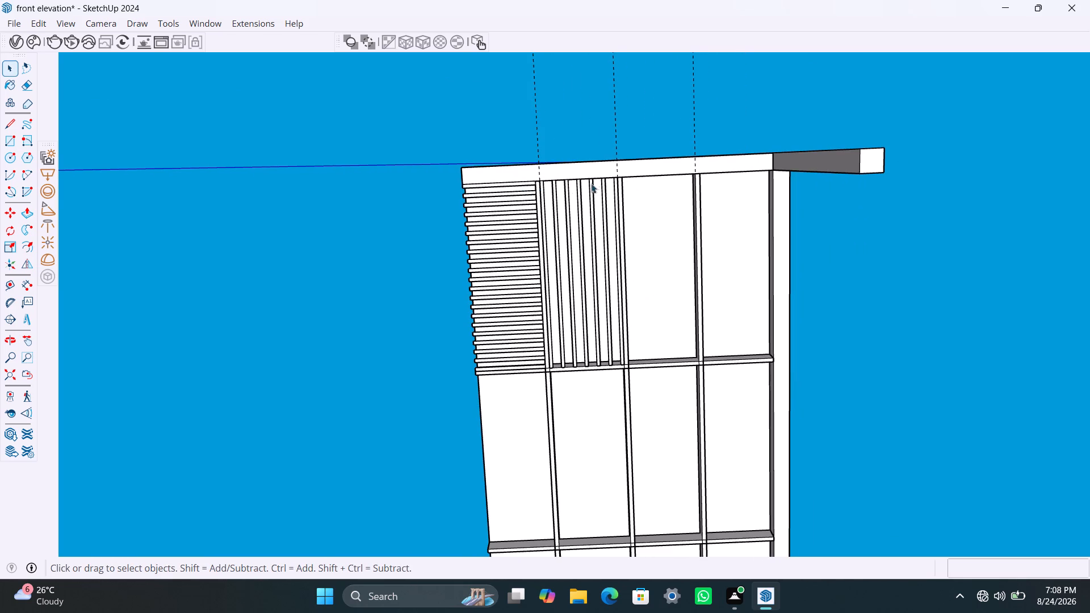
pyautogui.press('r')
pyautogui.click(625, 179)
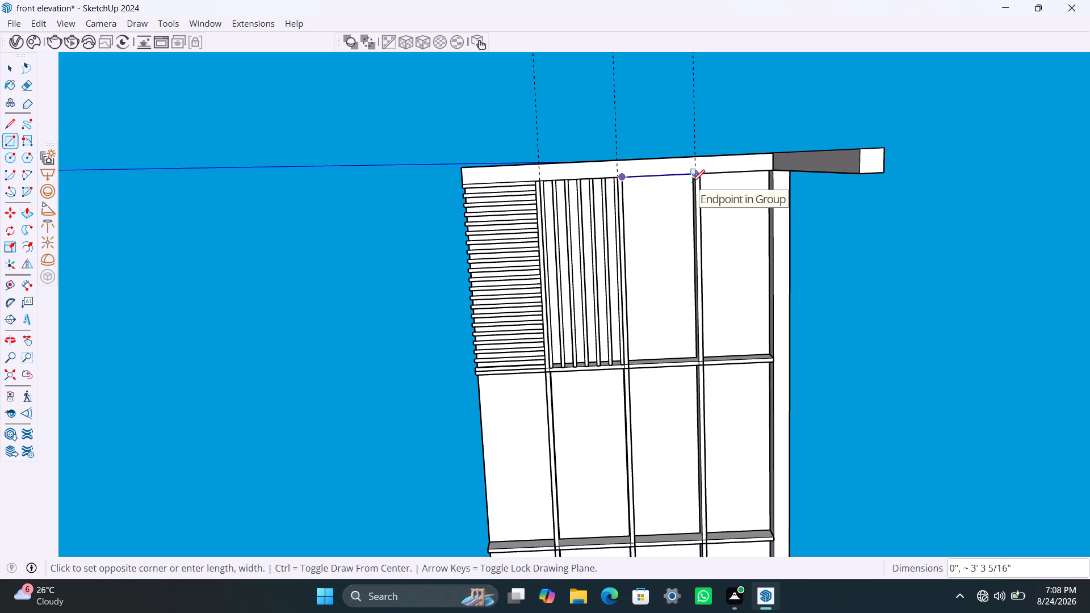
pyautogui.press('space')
# Copy the first bay's crosswise slat beside the end beam about 7' 1 11/16" across into the third bay.
pyautogui.click(518, 184)
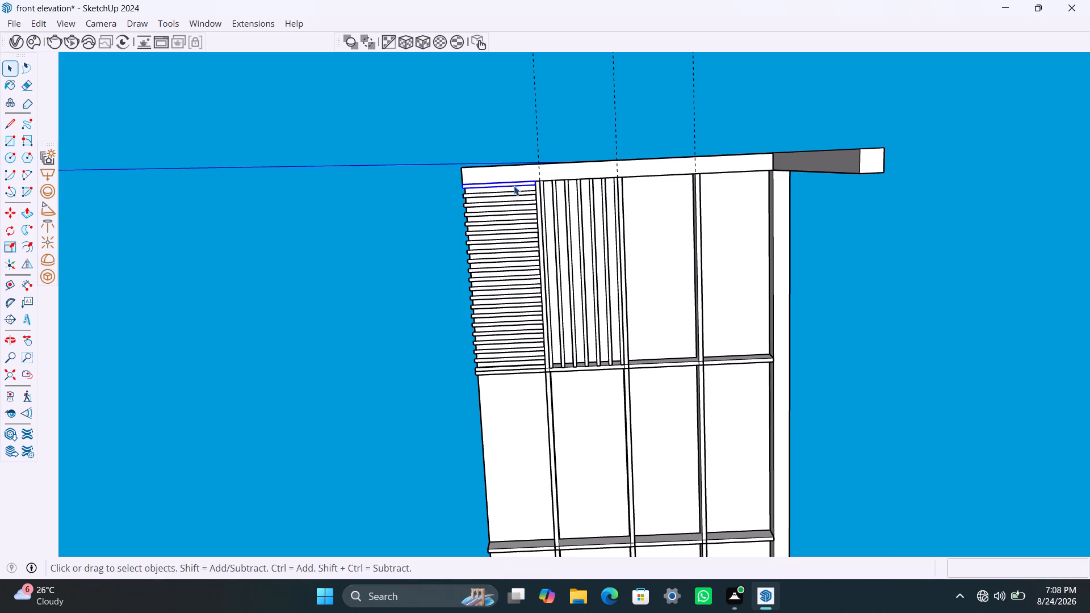
pyautogui.press('m')
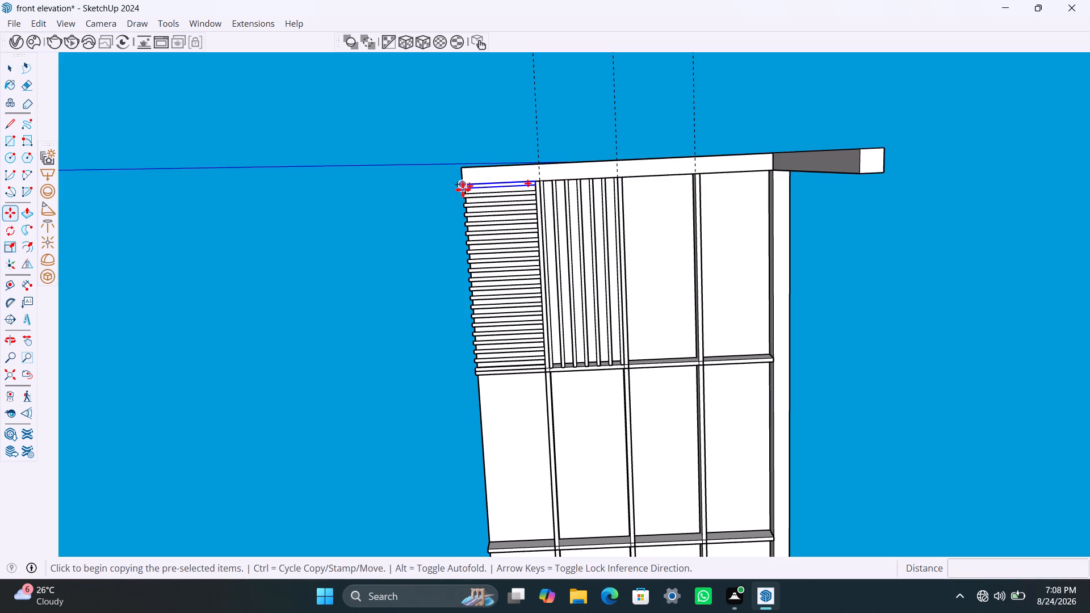
pyautogui.click(461, 185)
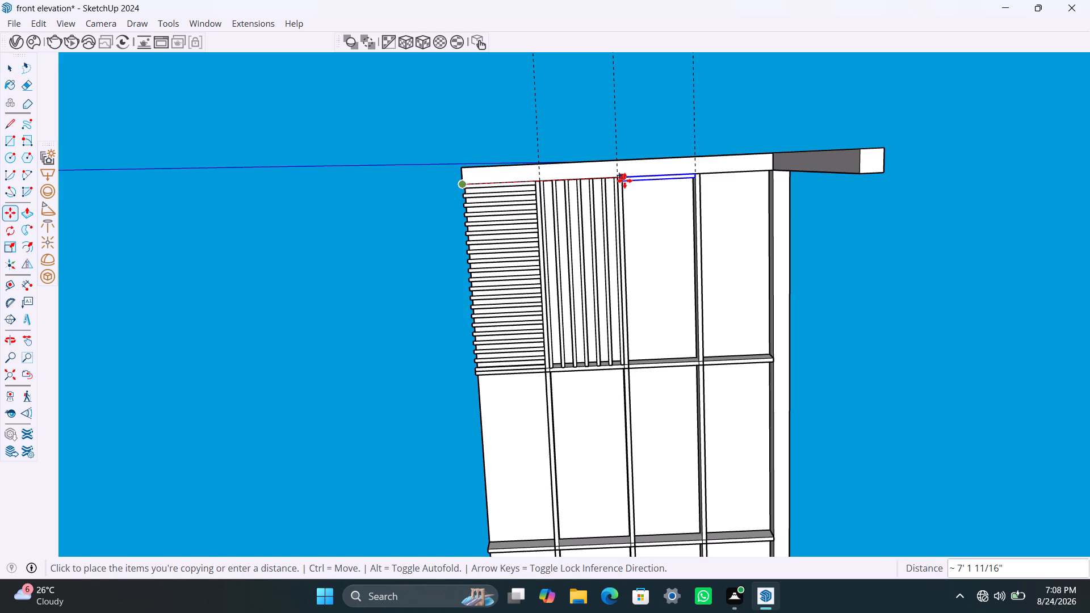
pyautogui.click(626, 180)
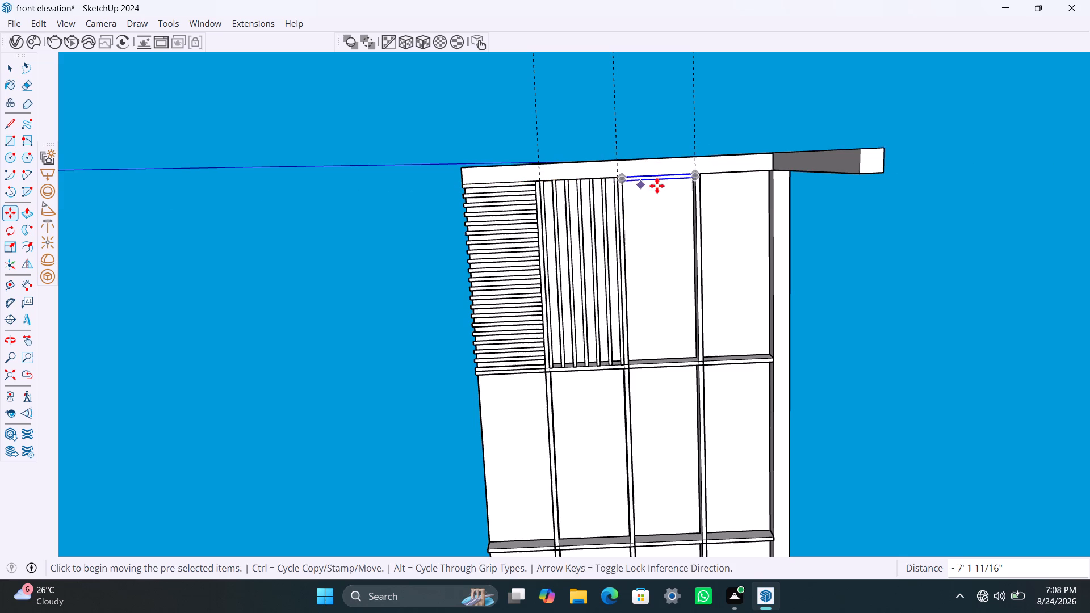
pyautogui.press('space')
# Copy the third bay's crosswise slat about 8' 5 1/2" along the bay to its far crossbeam and divide the spacing into 20.
pyautogui.press('m')
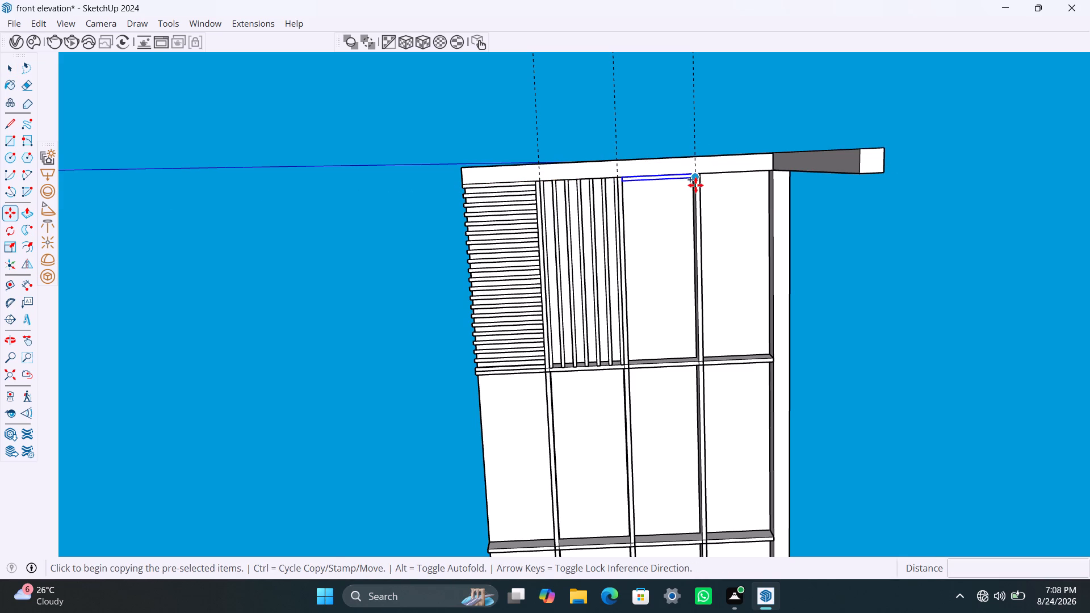
pyautogui.click(695, 185)
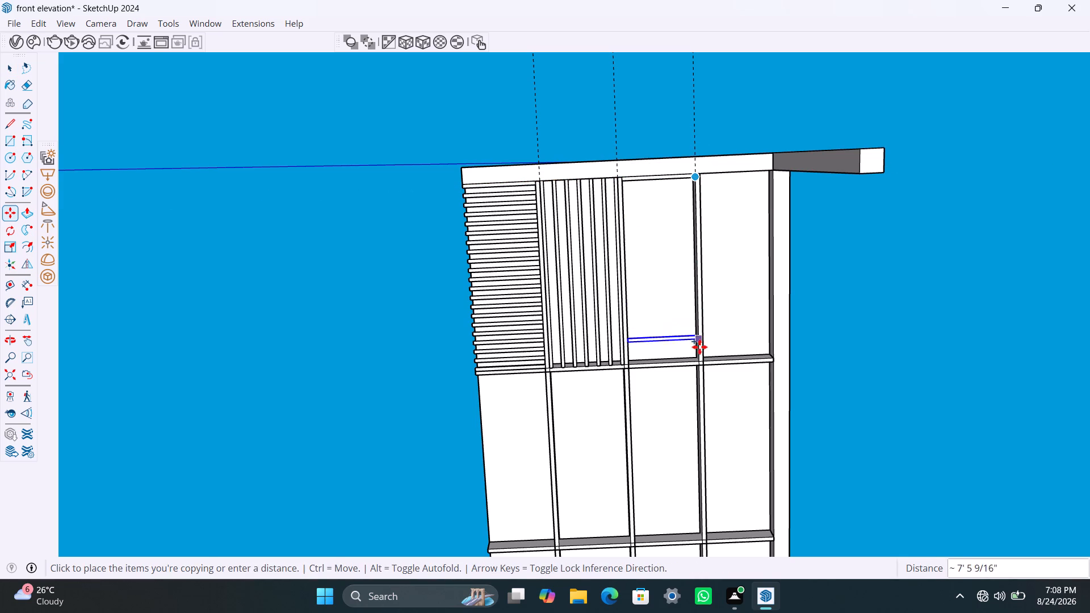
pyautogui.click(698, 360)
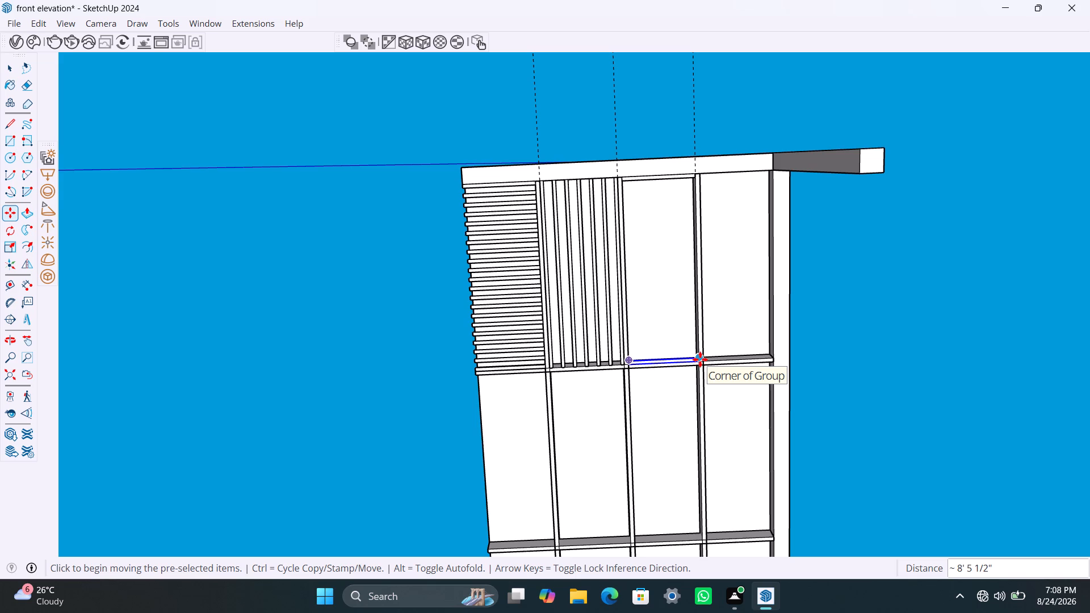
pyautogui.write('/20')
pyautogui.press('Return')
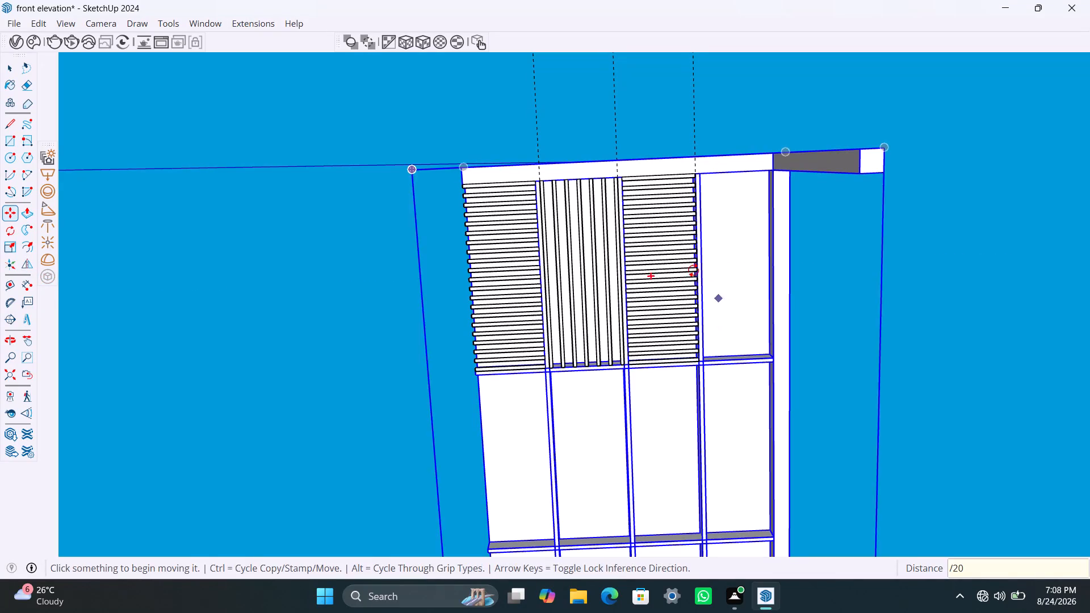
pyautogui.press('space')
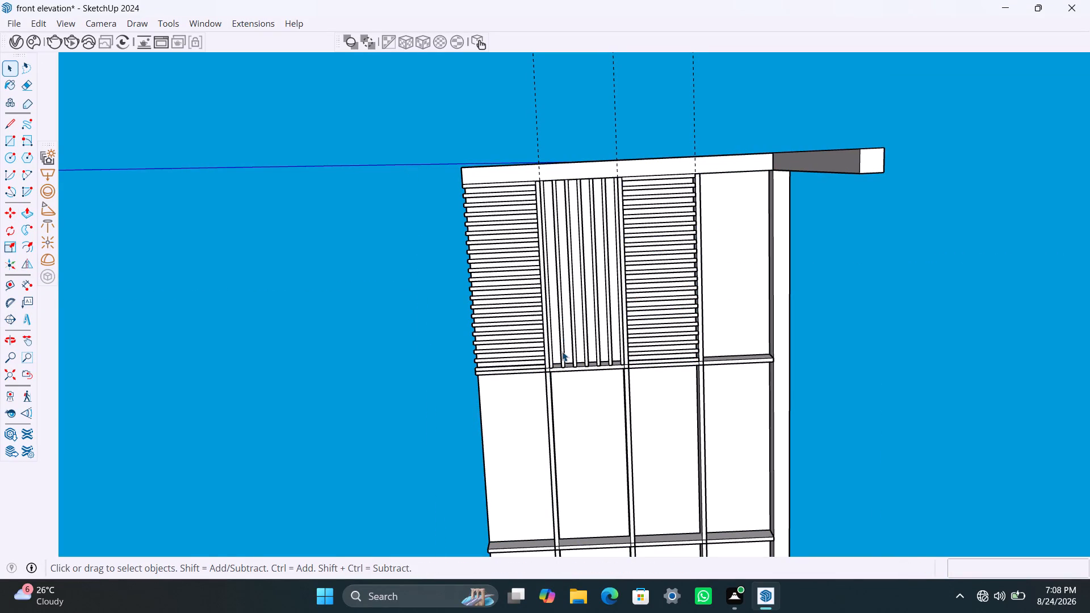
# Copy the second bay's first lengthwise slat about 7' across to the starting edge of the fourth bay.
pyautogui.click(552, 365)
pyautogui.press('m')
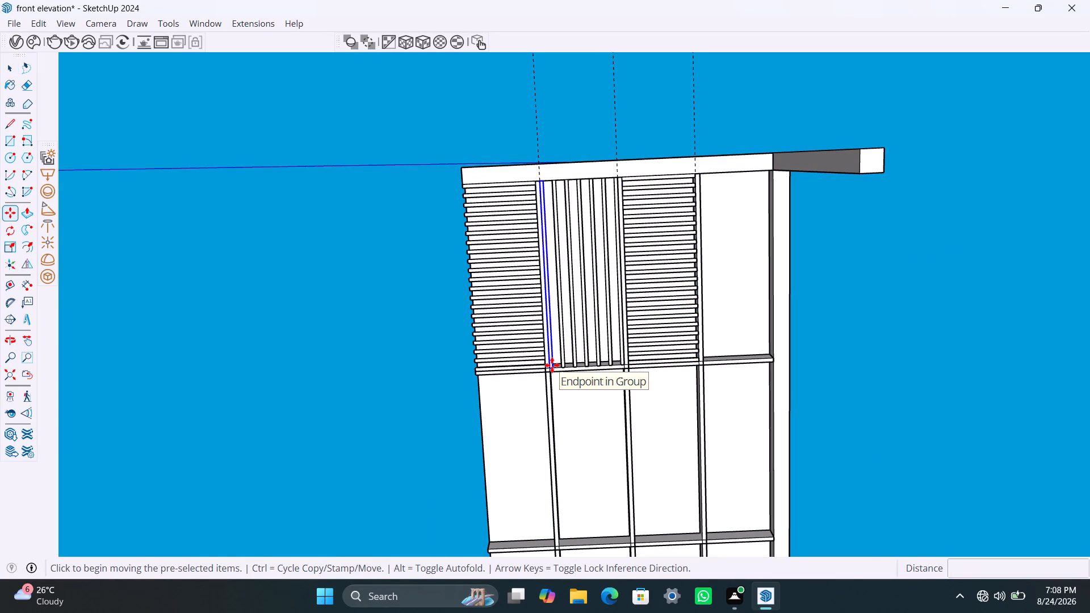
pyautogui.scroll(7, 547, 371)
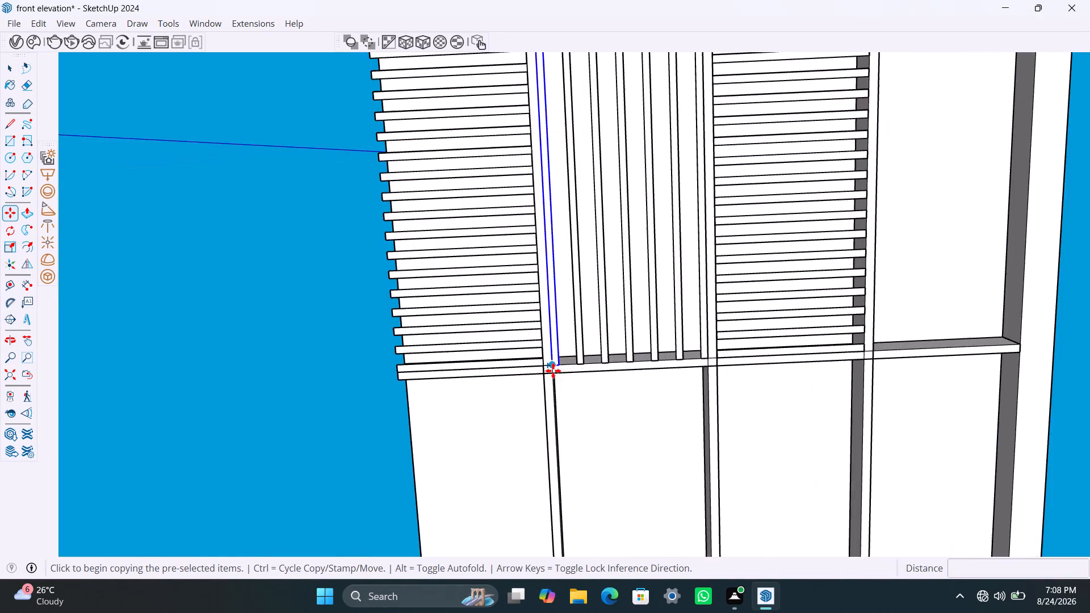
pyautogui.scroll(2, 553, 371)
pyautogui.click(549, 368)
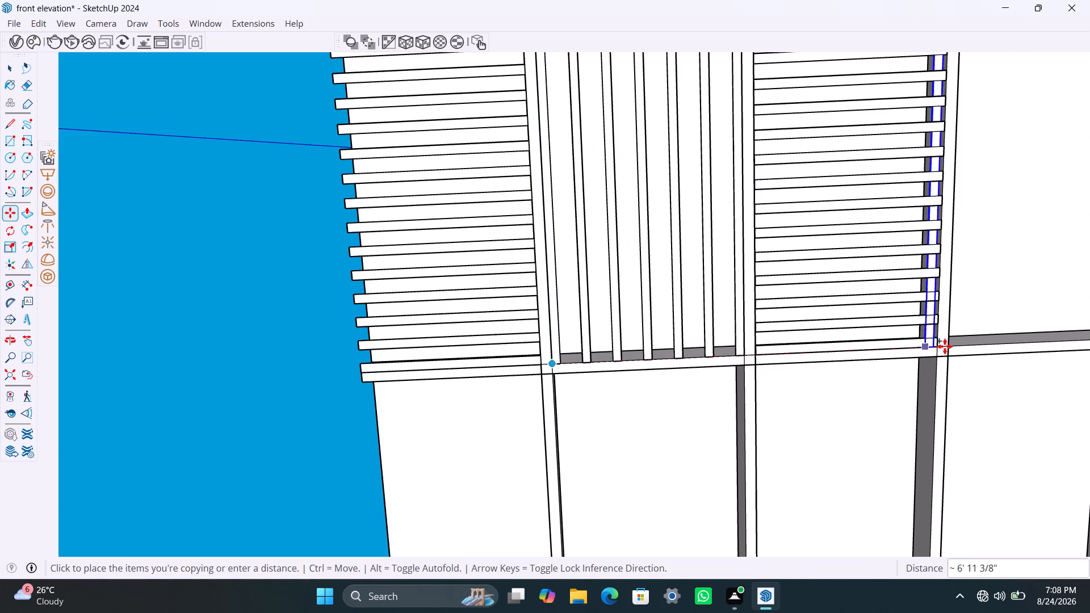
pyautogui.click(950, 344)
pyautogui.scroll(-9, 957, 345)
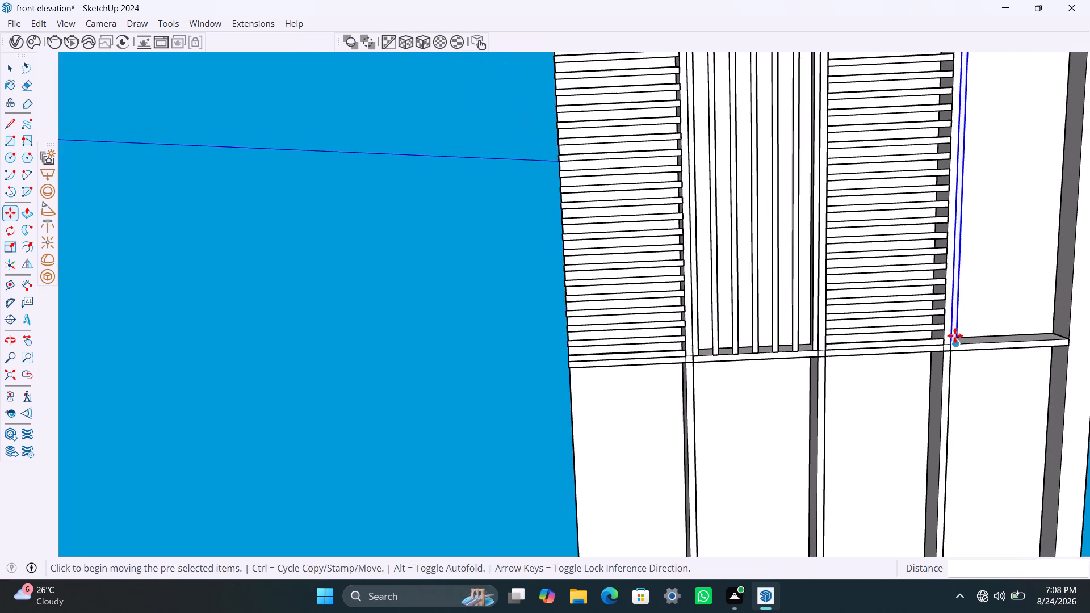
# Copy the fourth bay's lengthwise slat about 3' 1 3/8" across to the bay's far side and divide the spacing into 6.
pyautogui.keyDown('shift'); pyautogui.moveTo(955, 335); pyautogui.dragTo(804, 325, button='middle'); pyautogui.keyUp('shift')
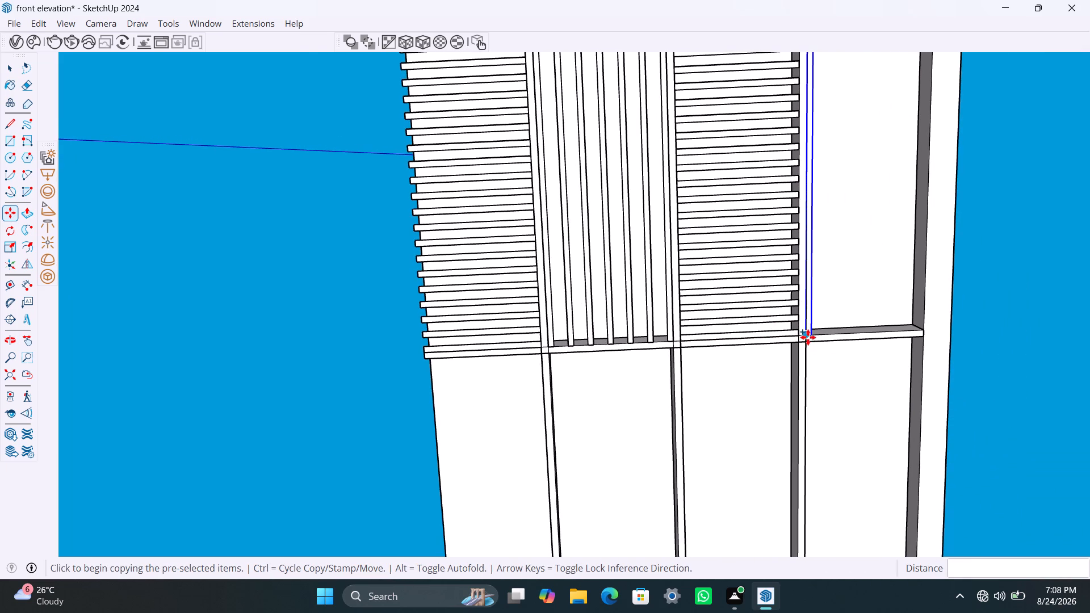
pyautogui.click(806, 336)
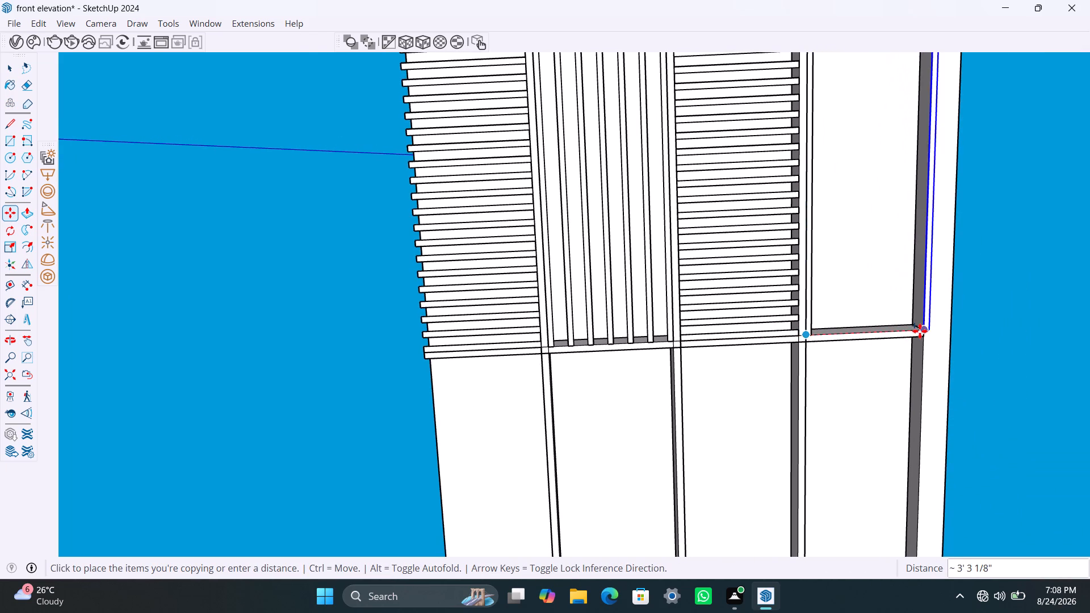
pyautogui.press('space')
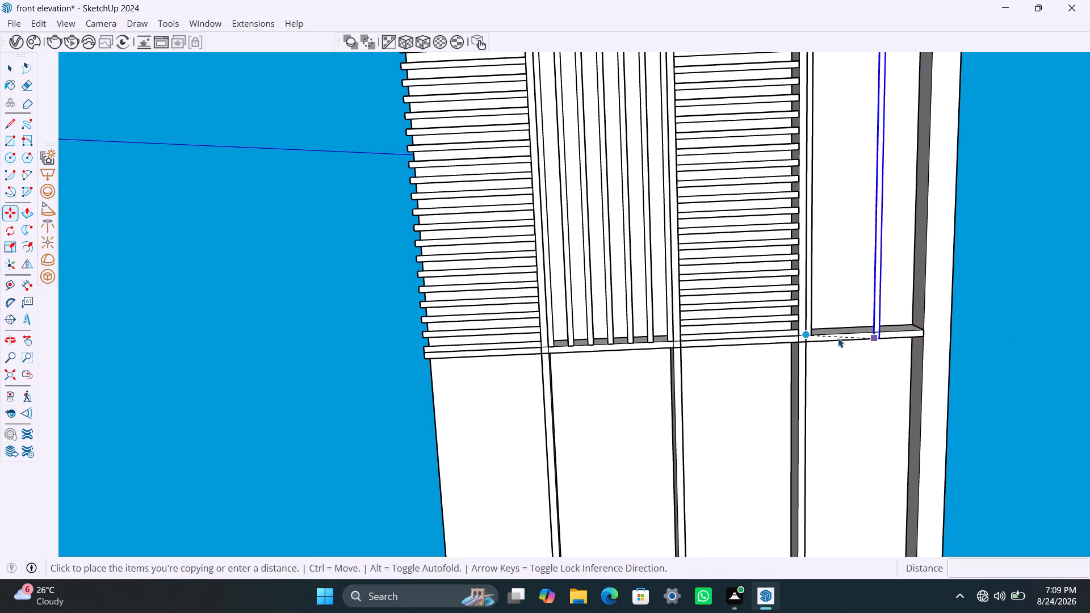
pyautogui.press('m')
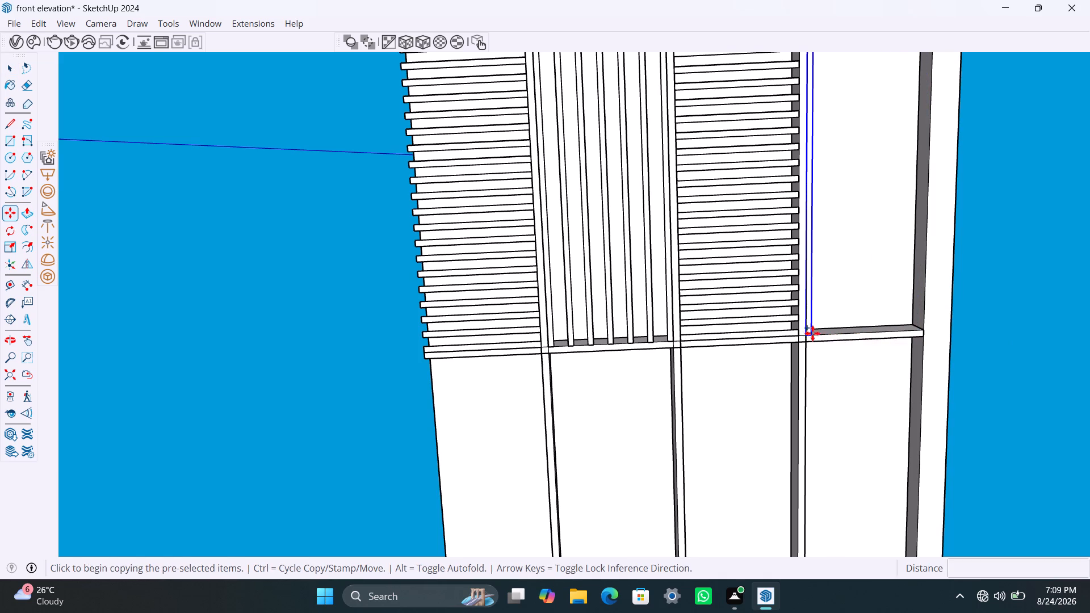
pyautogui.click(817, 335)
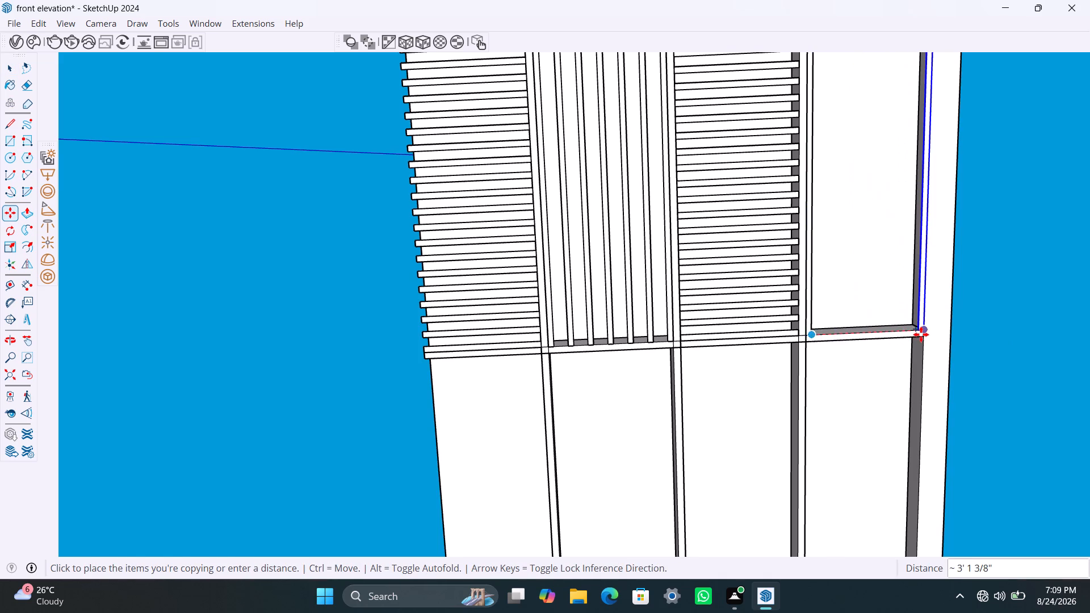
pyautogui.click(921, 334)
pyautogui.press('/')
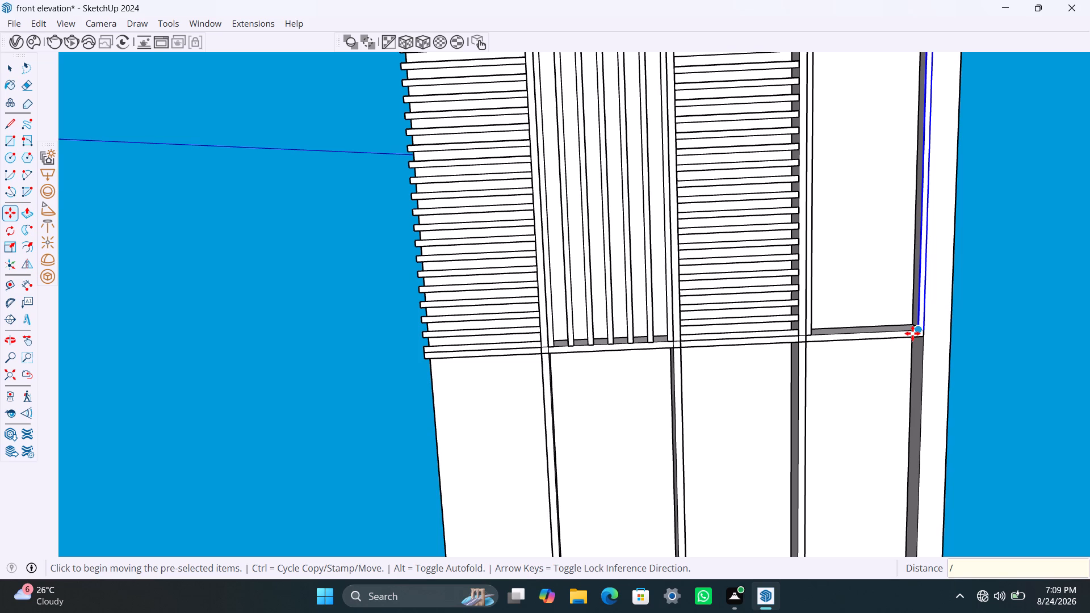
pyautogui.press('6')
pyautogui.press('Return')
pyautogui.press('space')
# Move the second bay's first lengthwise slat about 9' 5" into the next row's first bay and snap it to the outer corner.
pyautogui.scroll(-5, 694, 324)
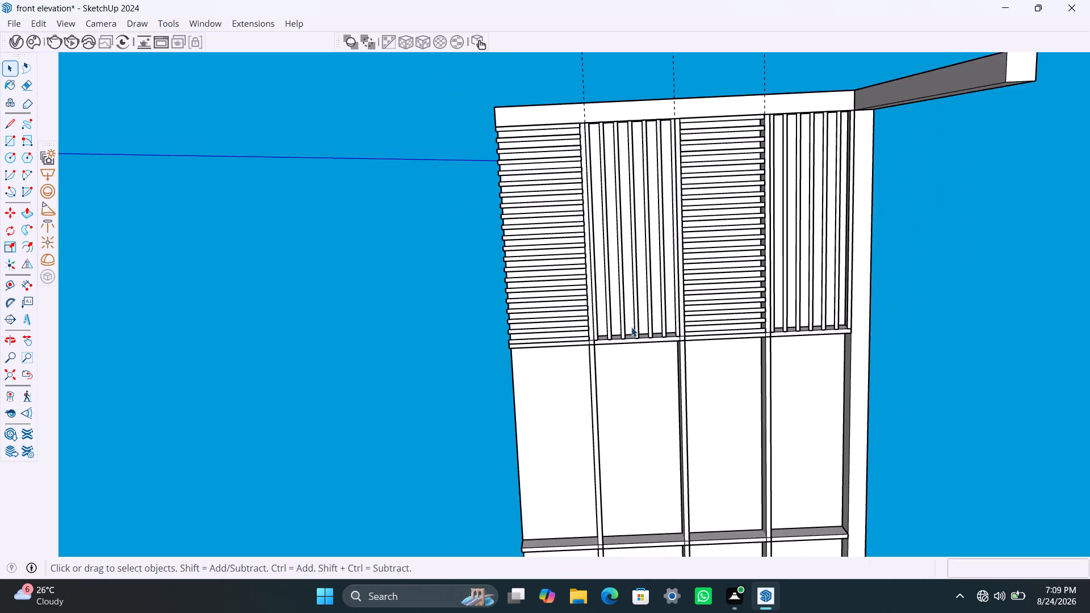
pyautogui.scroll(-2, 632, 326)
pyautogui.moveTo(635, 334); pyautogui.dragTo(645, 326, button='middle')
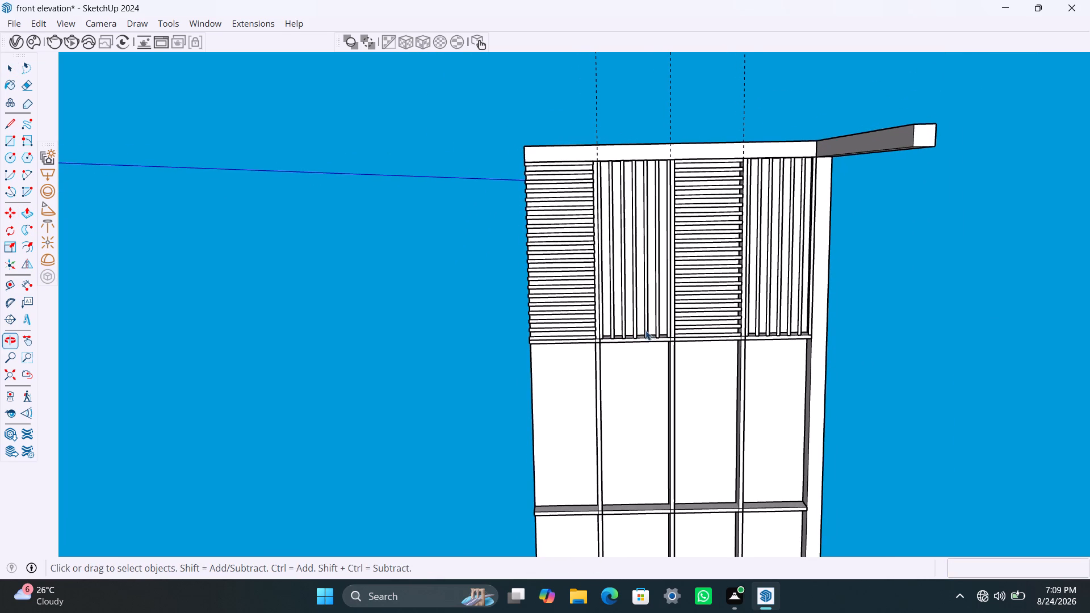
pyautogui.scroll(-2, 669, 377)
pyautogui.moveTo(699, 389); pyautogui.dragTo(749, 294, button='middle')
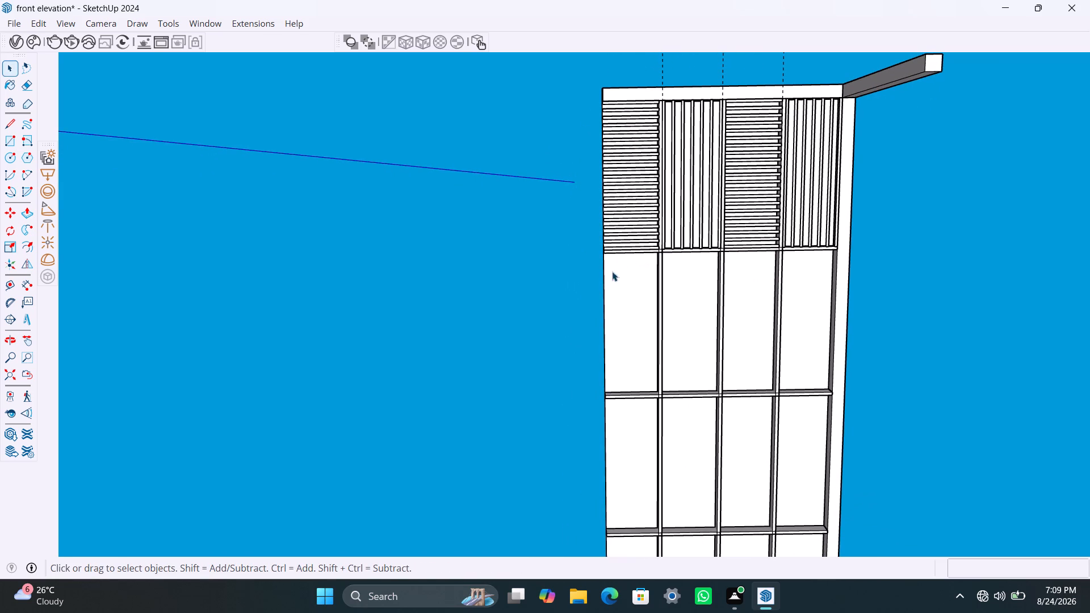
pyautogui.click(664, 242)
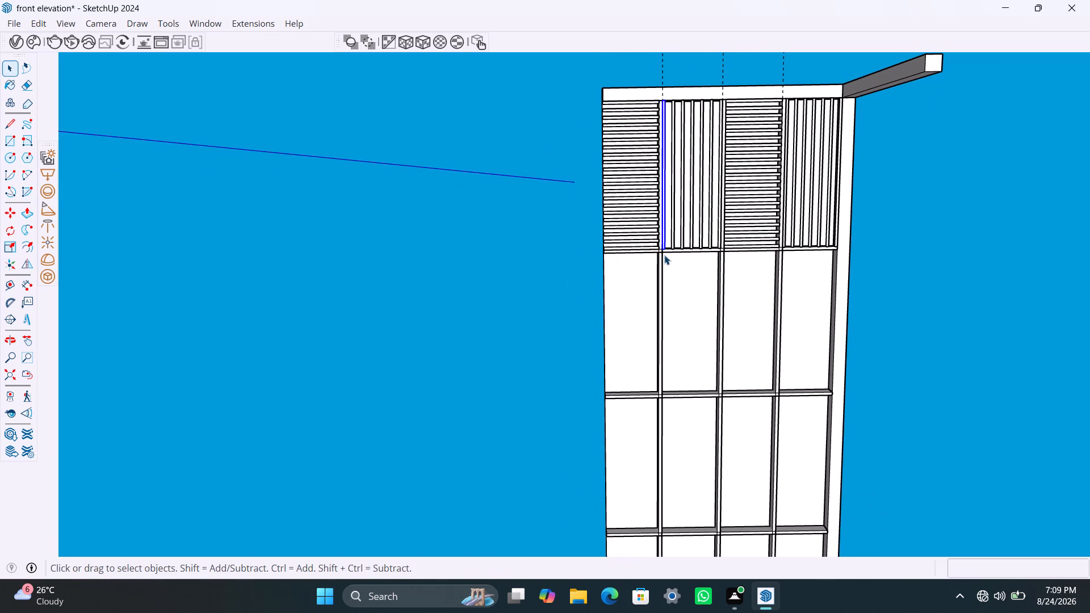
pyautogui.press('m')
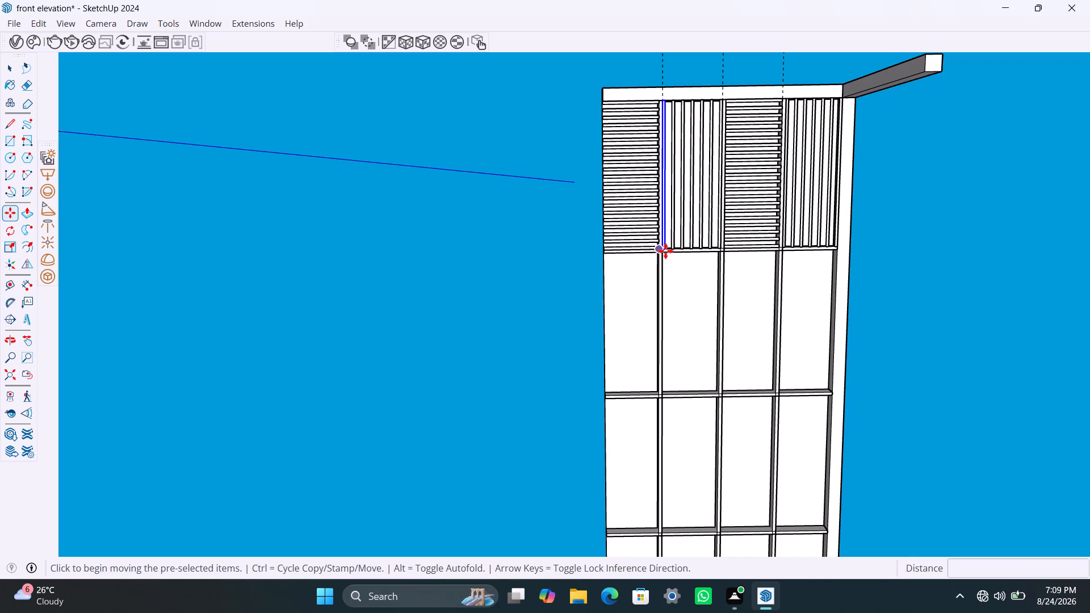
pyautogui.click(668, 250)
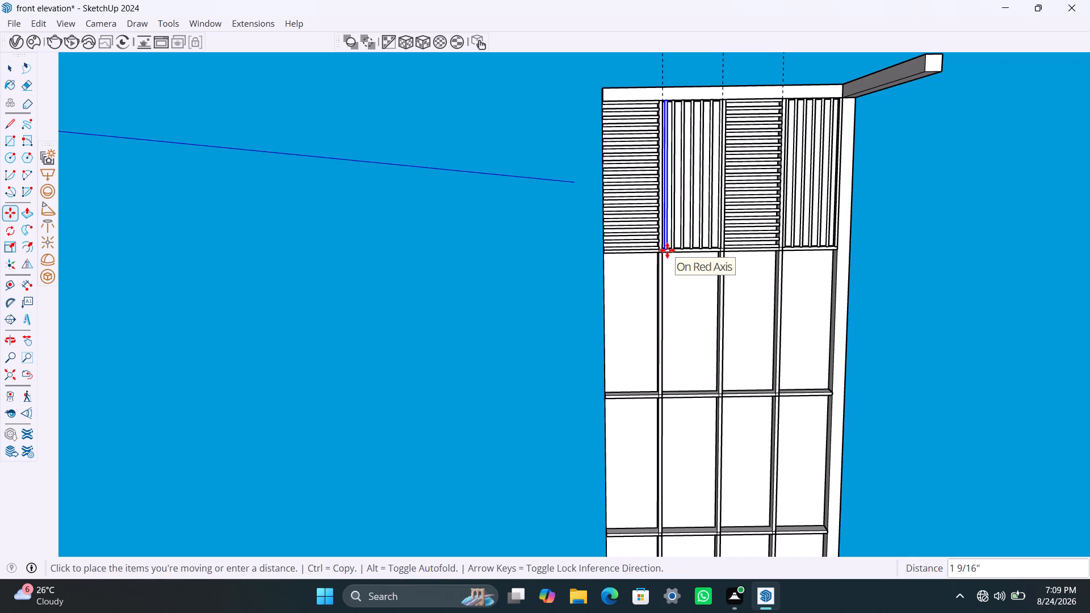
pyautogui.click(616, 393)
pyautogui.scroll(11, 609, 396)
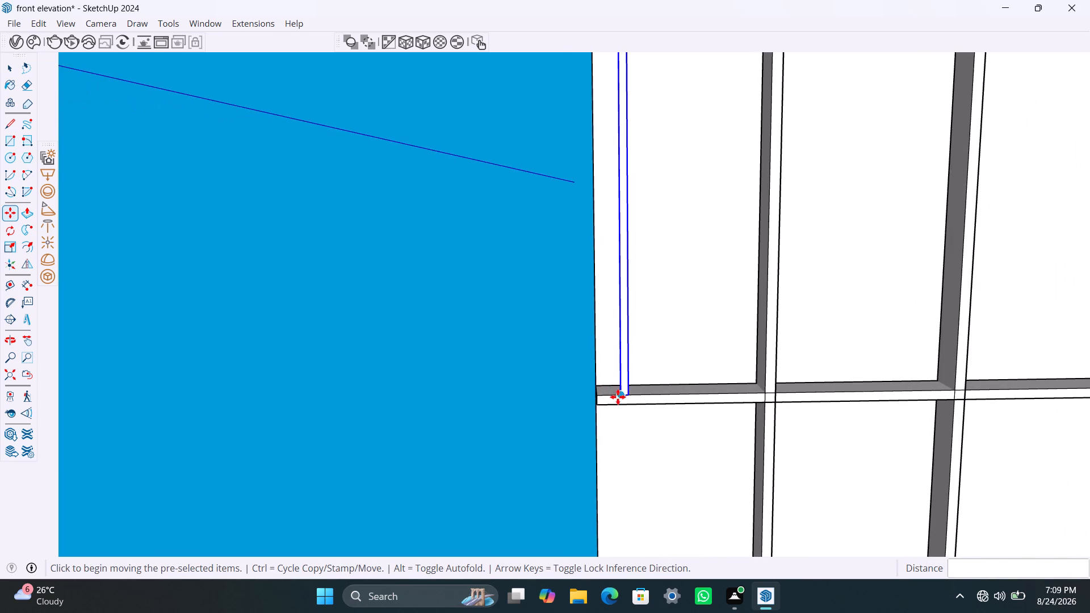
pyautogui.click(618, 397)
pyautogui.click(597, 398)
pyautogui.press('space')
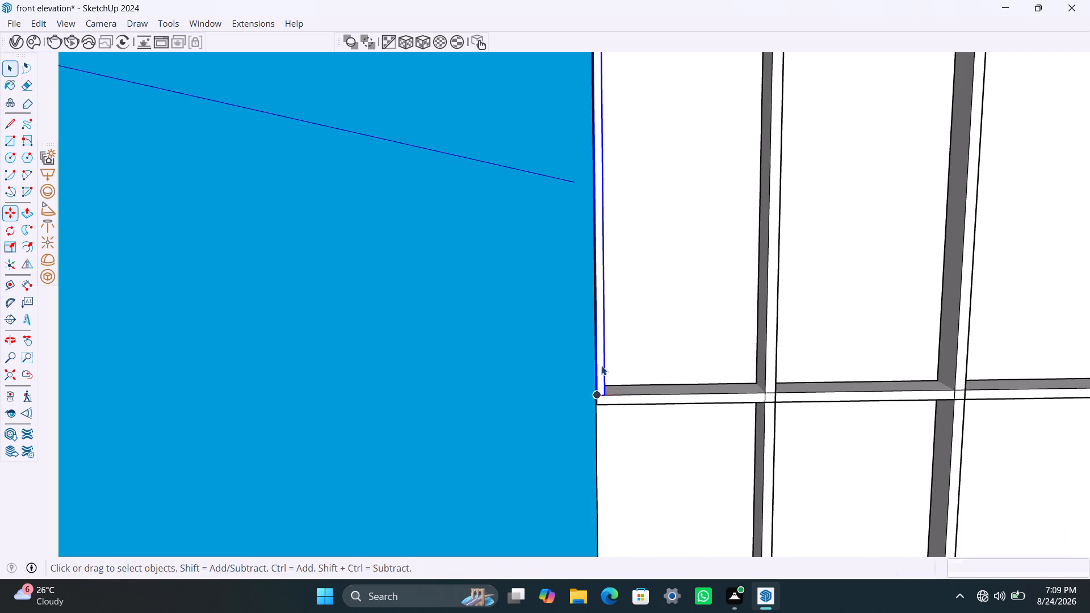
# Move the relocated slat about 1 3/8" so its end meets the beam below the crosswise slats.
pyautogui.scroll(-4, 606, 352)
pyautogui.moveTo(605, 328); pyautogui.dragTo(668, 334, button='middle')
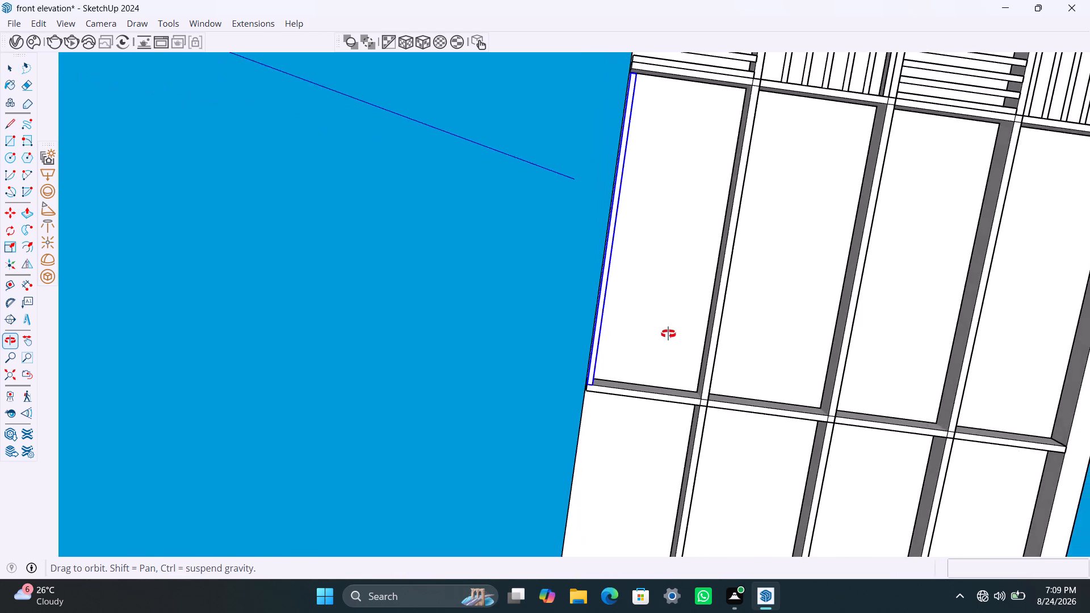
pyautogui.moveTo(668, 334); pyautogui.dragTo(689, 344, button='middle')
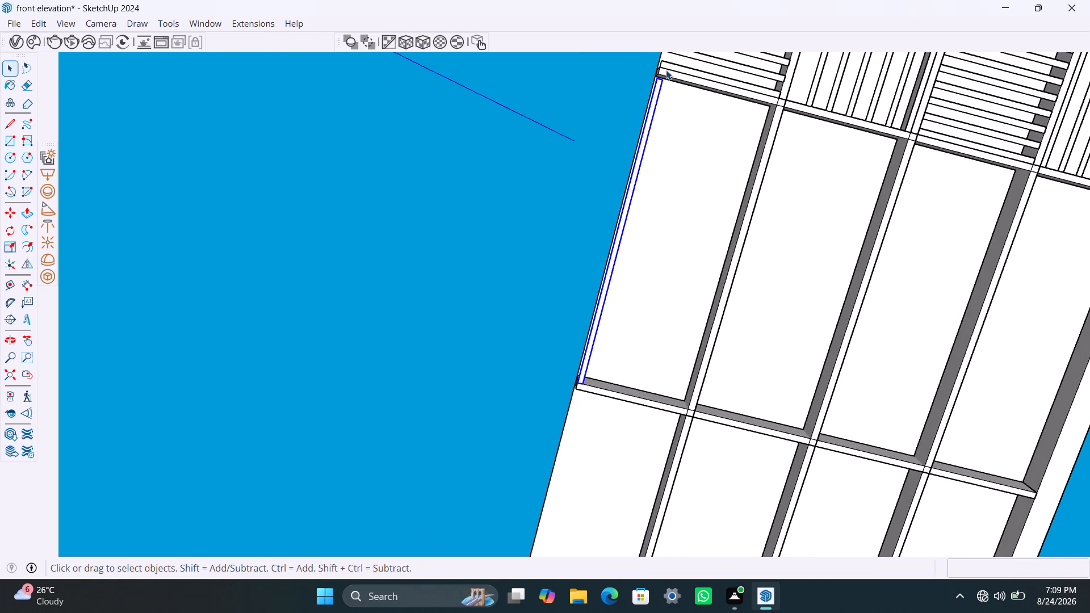
pyautogui.scroll(7, 664, 75)
pyautogui.scroll(-4, 657, 90)
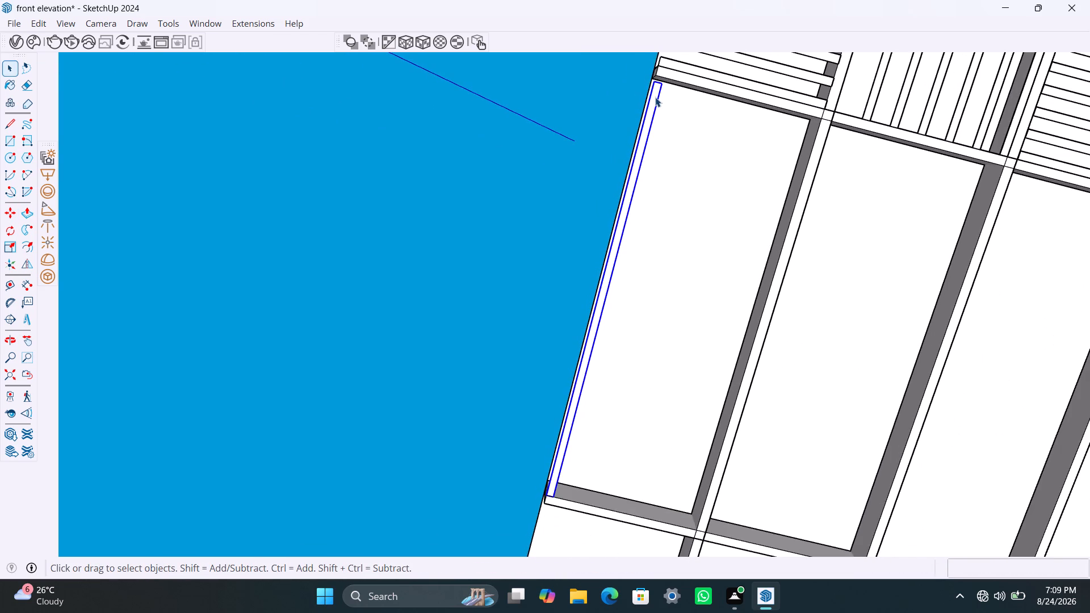
pyautogui.press('m')
pyautogui.click(664, 85)
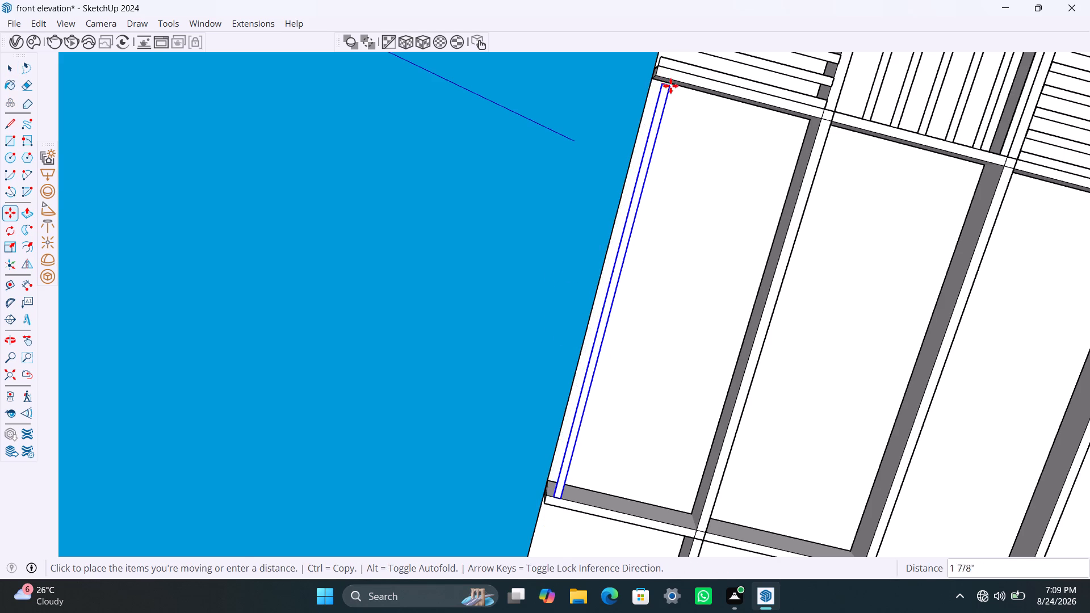
pyautogui.click(668, 79)
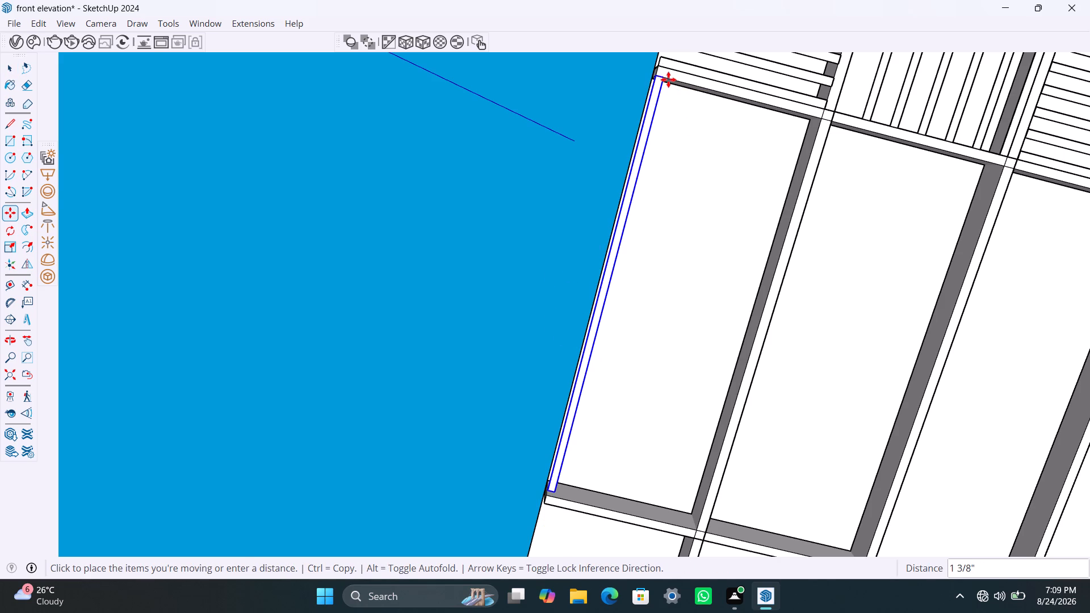
# Open the relocated slat's group and extend its short end face about 1 3/8" to the far crossbeam with Push/Pull.
pyautogui.moveTo(612, 400); pyautogui.dragTo(650, 285, button='middle')
pyautogui.scroll(1, 531, 545)
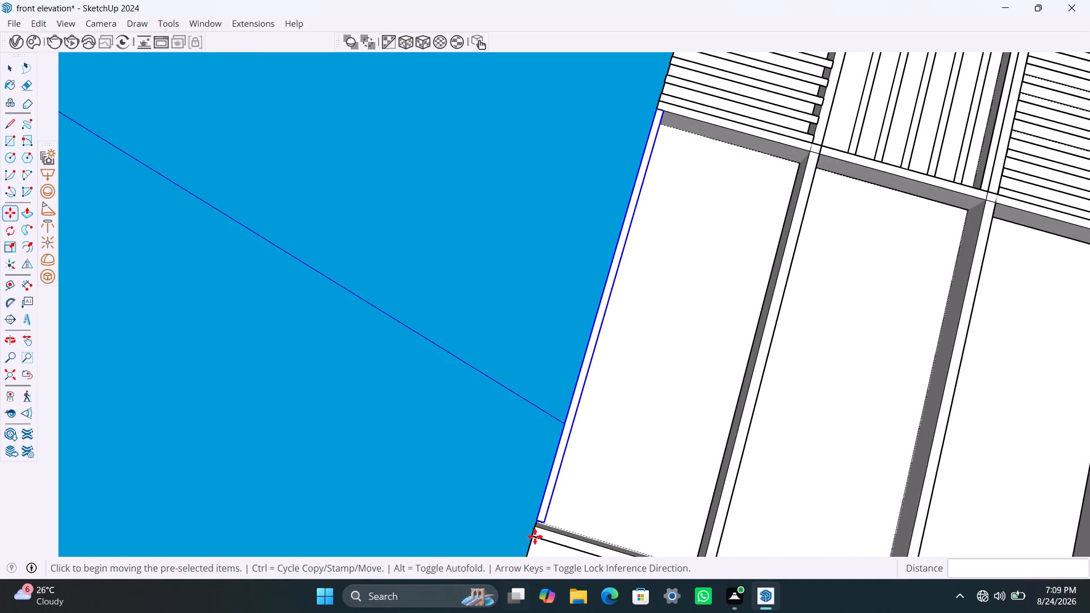
pyautogui.scroll(2, 535, 536)
pyautogui.moveTo(546, 531); pyautogui.dragTo(618, 399, button='middle')
pyautogui.scroll(7, 576, 511)
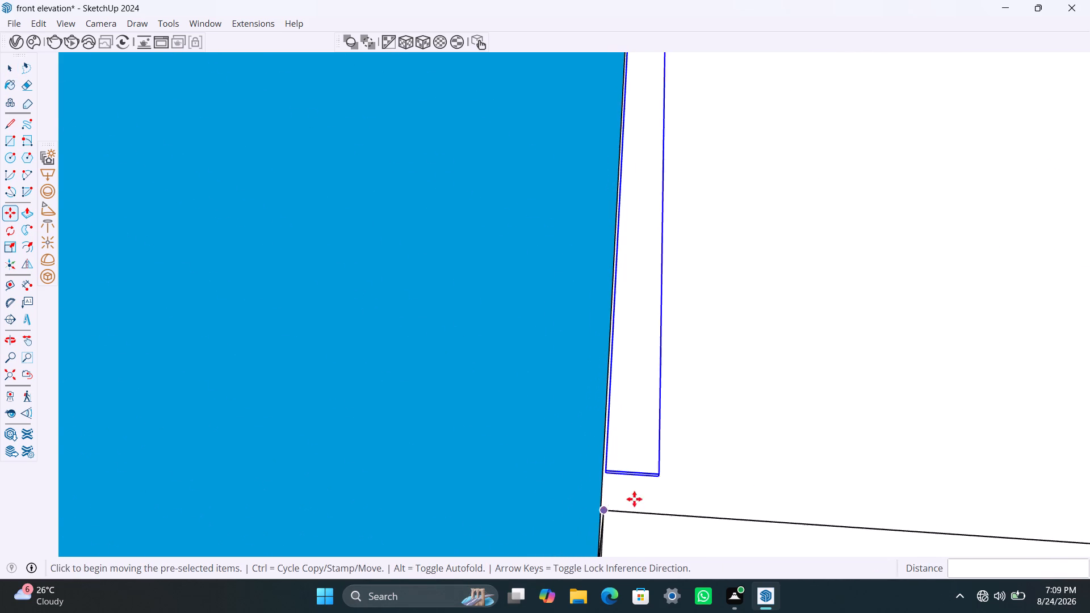
pyautogui.press('space')
pyautogui.tripleClick(640, 469)
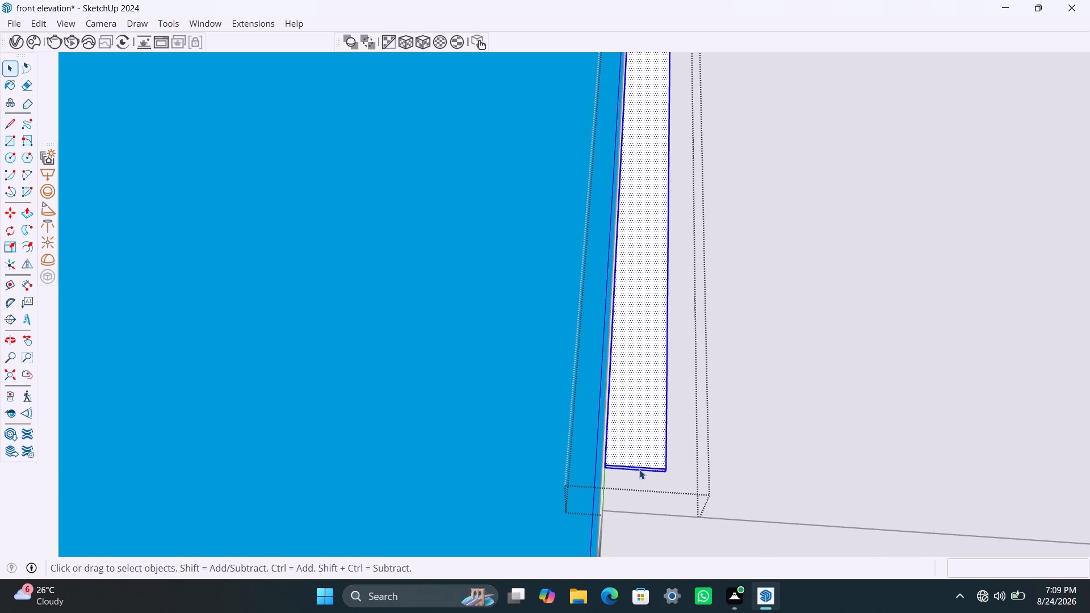
pyautogui.scroll(7, 639, 469)
pyautogui.click(640, 468)
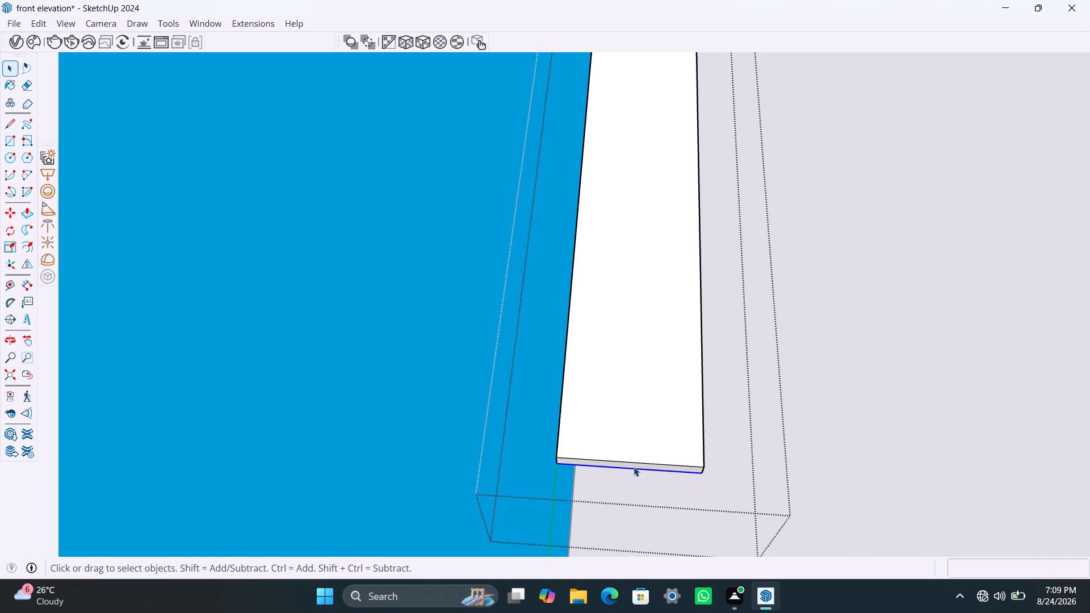
pyautogui.click(634, 467)
pyautogui.click(631, 465)
pyautogui.press('p')
pyautogui.click(631, 465)
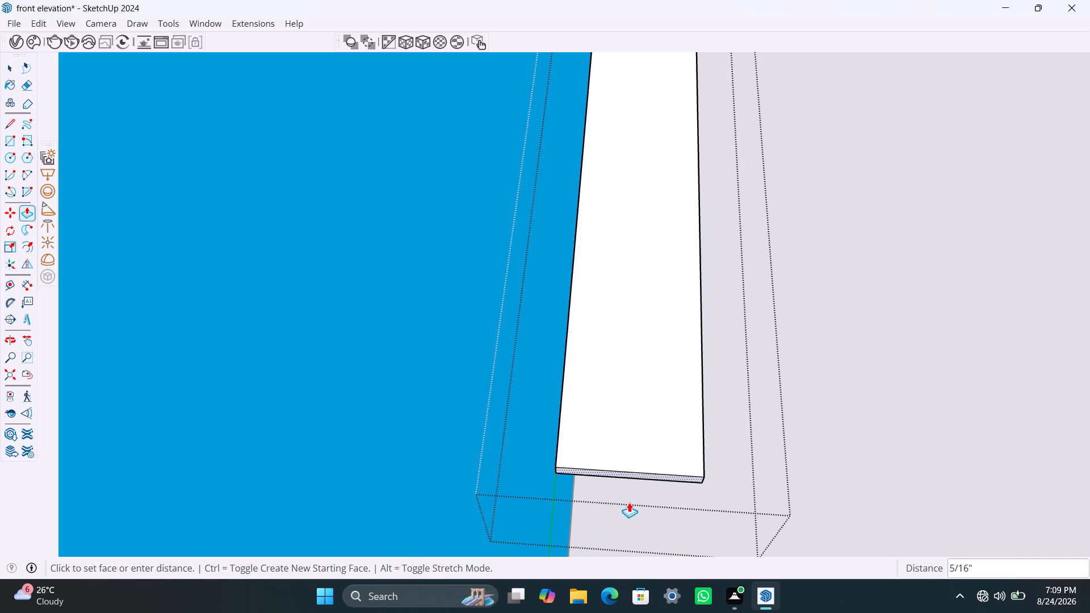
pyautogui.scroll(-19, 629, 502)
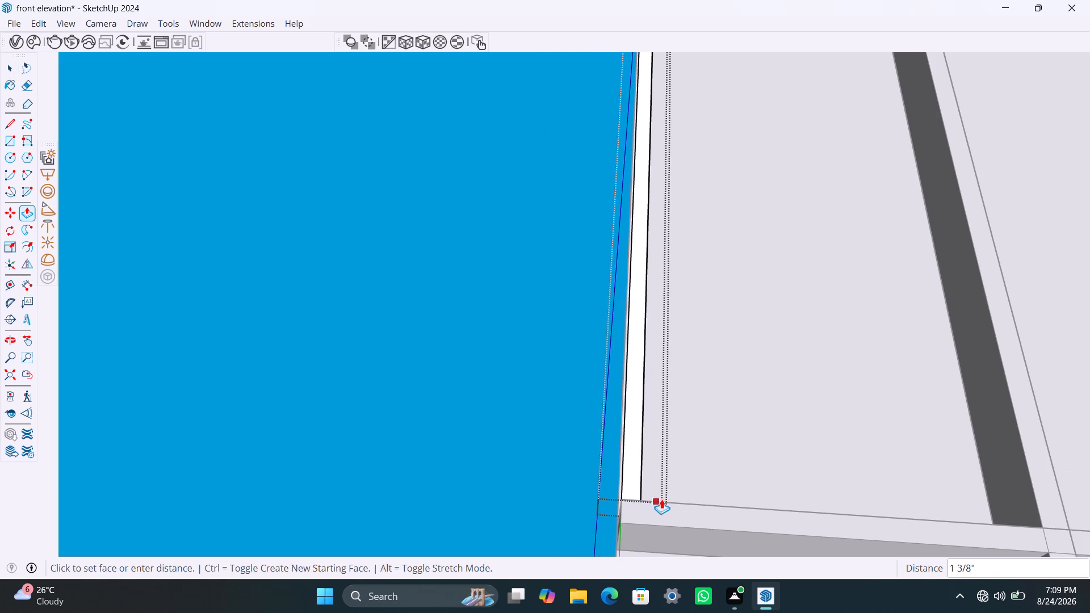
pyautogui.click(661, 499)
pyautogui.press('space')
pyautogui.click(632, 490)
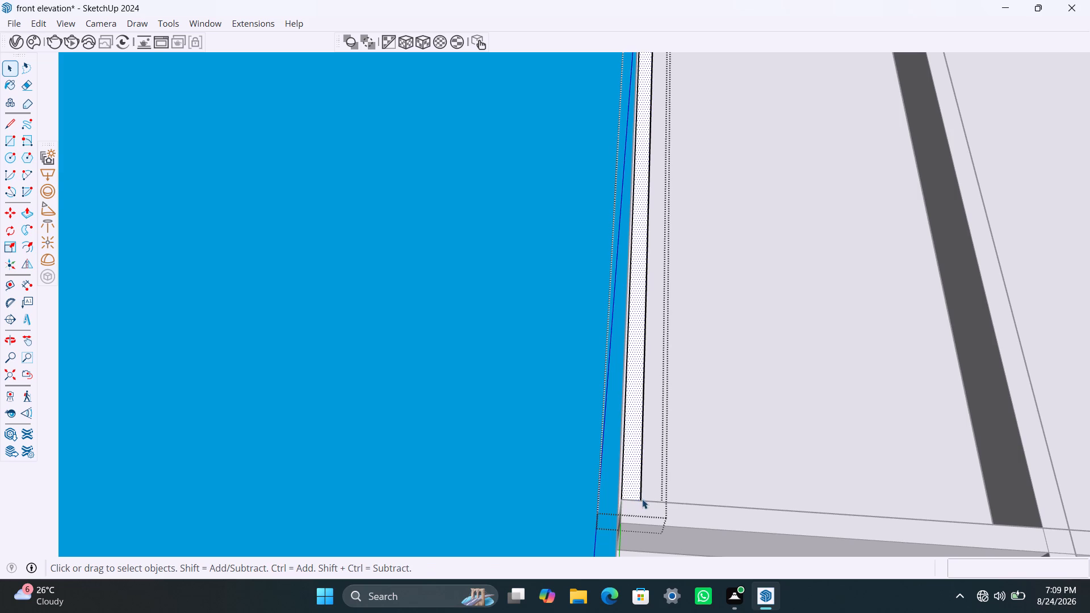
# Copy the second row's first-bay lengthwise slat about 3' 1 5/16" across to the bay's far side and divide the spacing into 6.
pyautogui.scroll(2, 642, 499)
pyautogui.moveTo(612, 503); pyautogui.dragTo(751, 474, button='middle')
pyautogui.scroll(5, 686, 496)
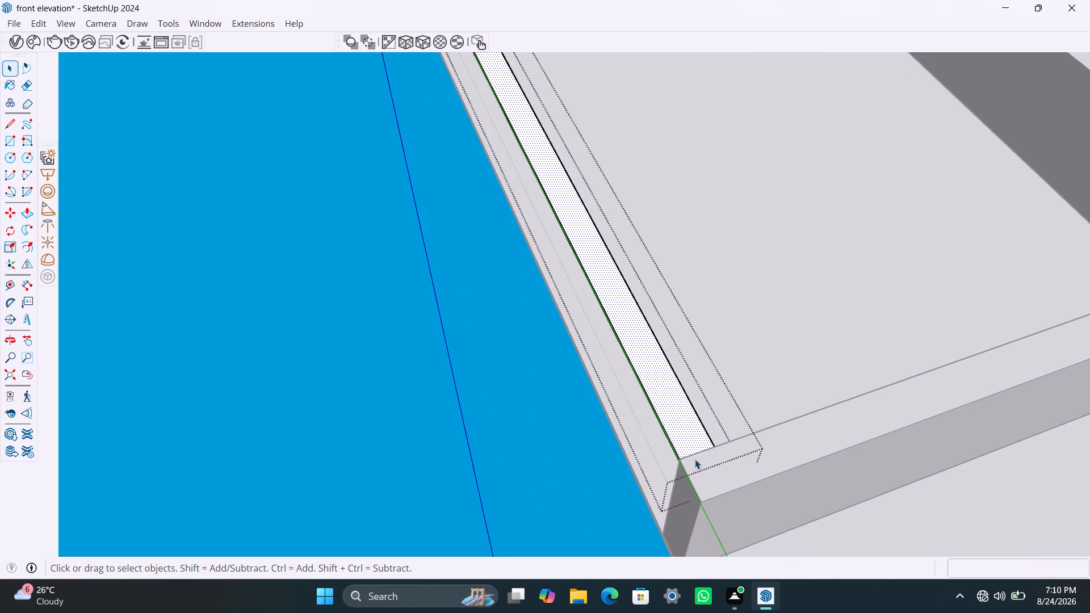
pyautogui.moveTo(706, 456); pyautogui.dragTo(517, 487, button='middle')
pyautogui.scroll(-20, 685, 467)
pyautogui.scroll(-2, 685, 467)
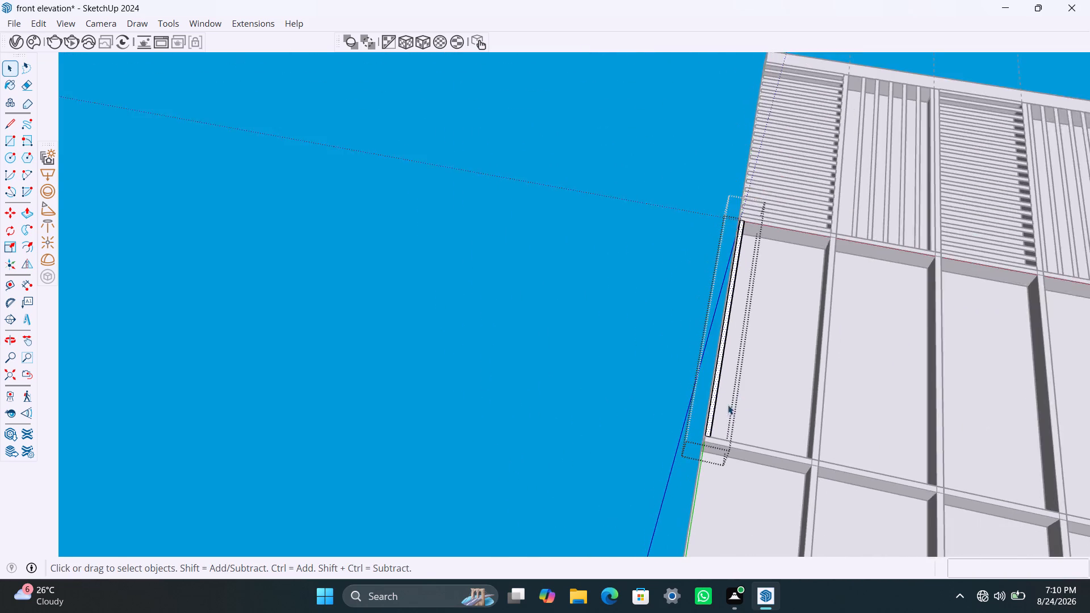
pyautogui.click(614, 364)
pyautogui.click(719, 379)
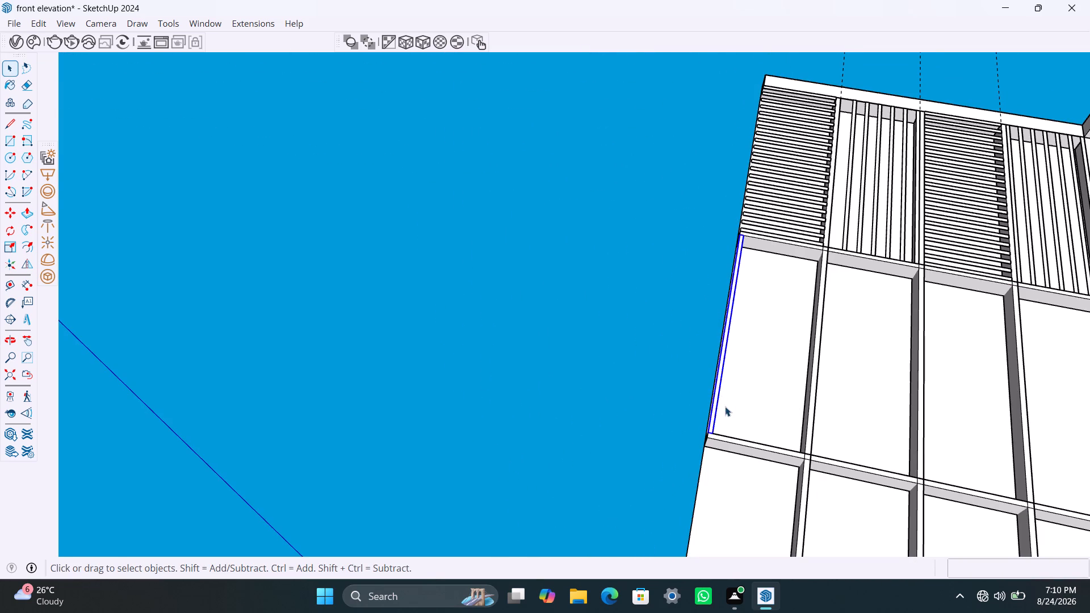
pyautogui.press('m')
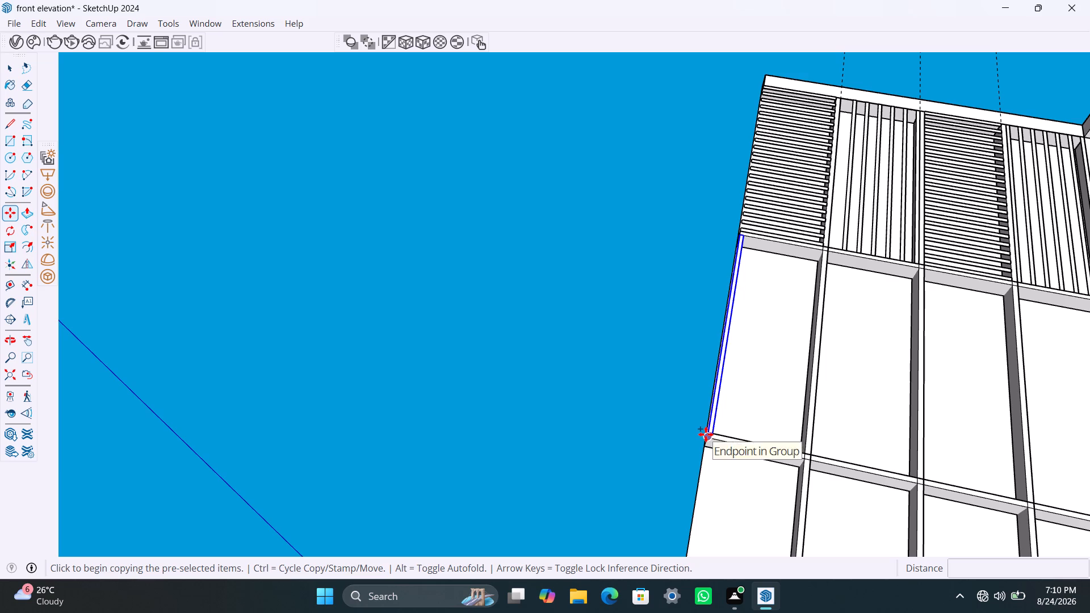
pyautogui.click(706, 433)
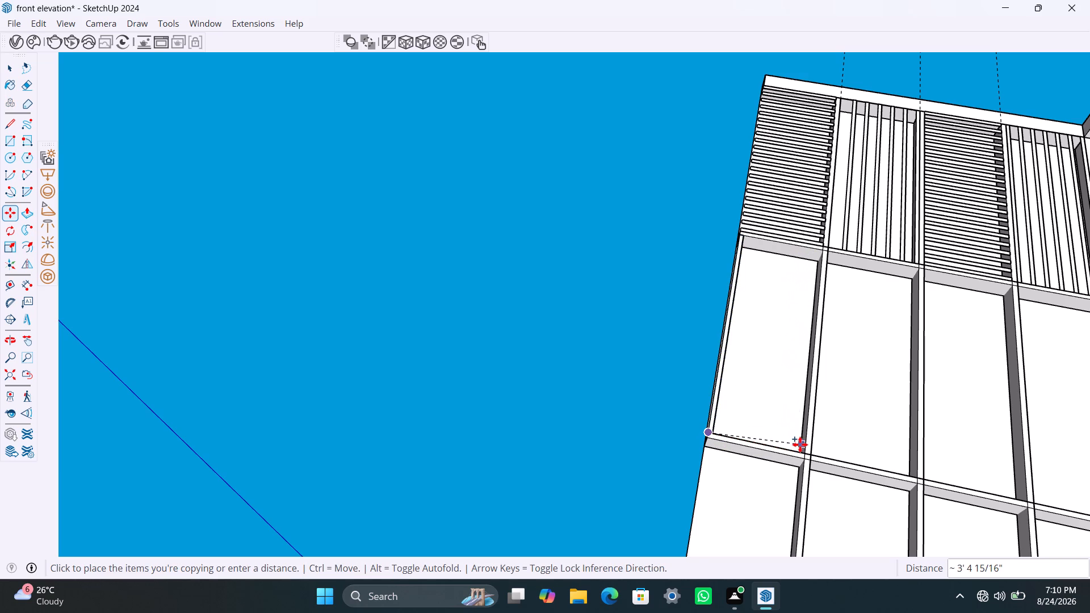
pyautogui.click(800, 452)
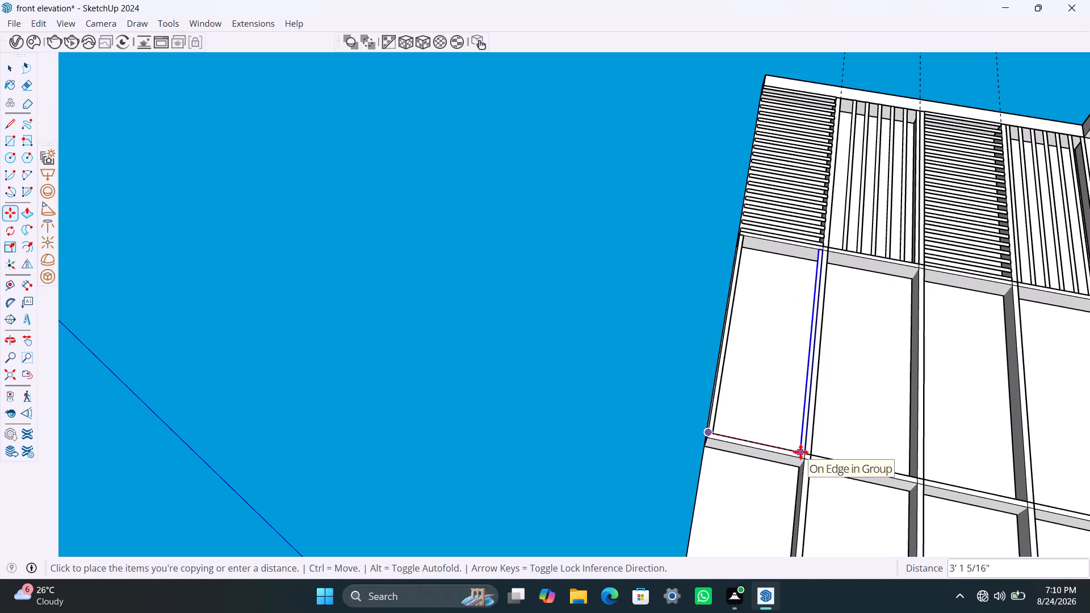
pyautogui.write('/6')
pyautogui.press('Return')
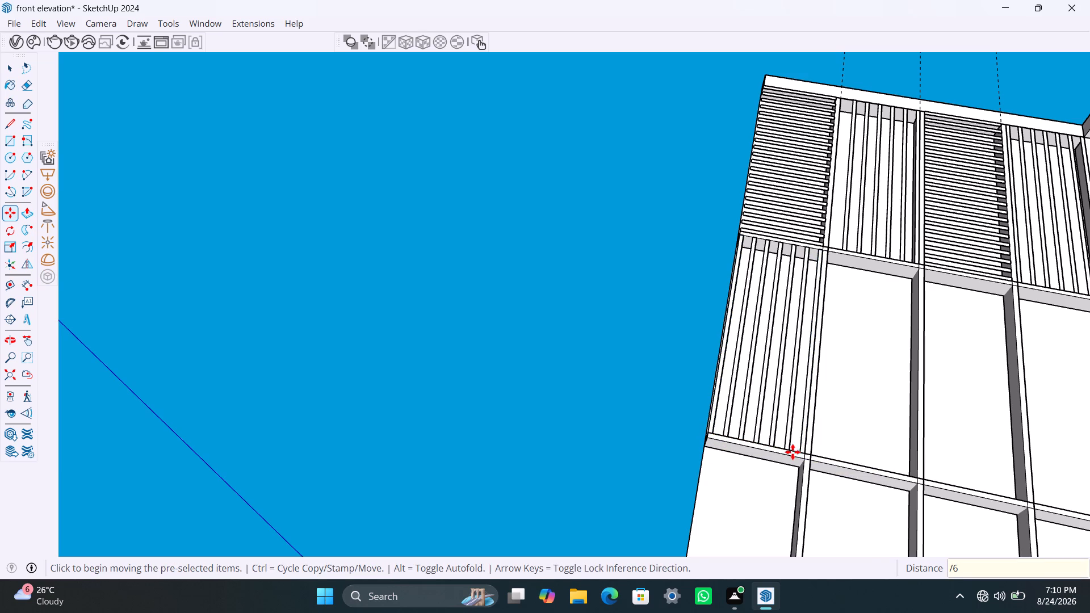
pyautogui.press('space')
# Copy the third bay's last crosswise slat about 3' 8 7/16" to the inner corner of the second row's second bay.
pyautogui.scroll(-9, 536, 310)
pyautogui.keyDown('shift'); pyautogui.moveTo(565, 330); pyautogui.dragTo(510, 330, button='middle'); pyautogui.keyUp('shift')
pyautogui.moveTo(622, 352); pyautogui.dragTo(624, 406, button='middle')
pyautogui.scroll(3, 658, 349)
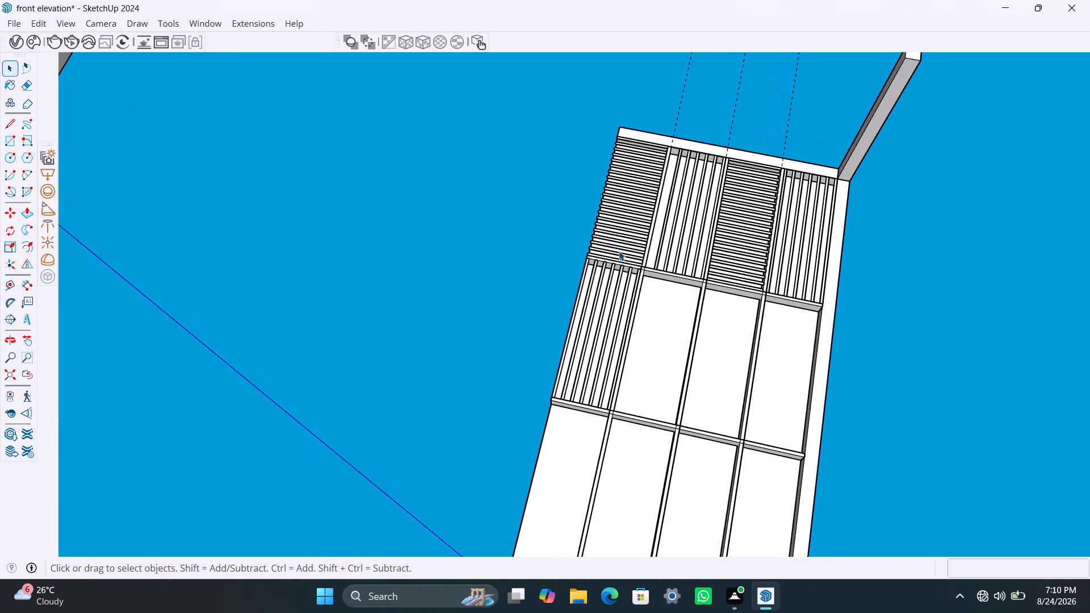
pyautogui.scroll(6, 740, 290)
pyautogui.click(691, 271)
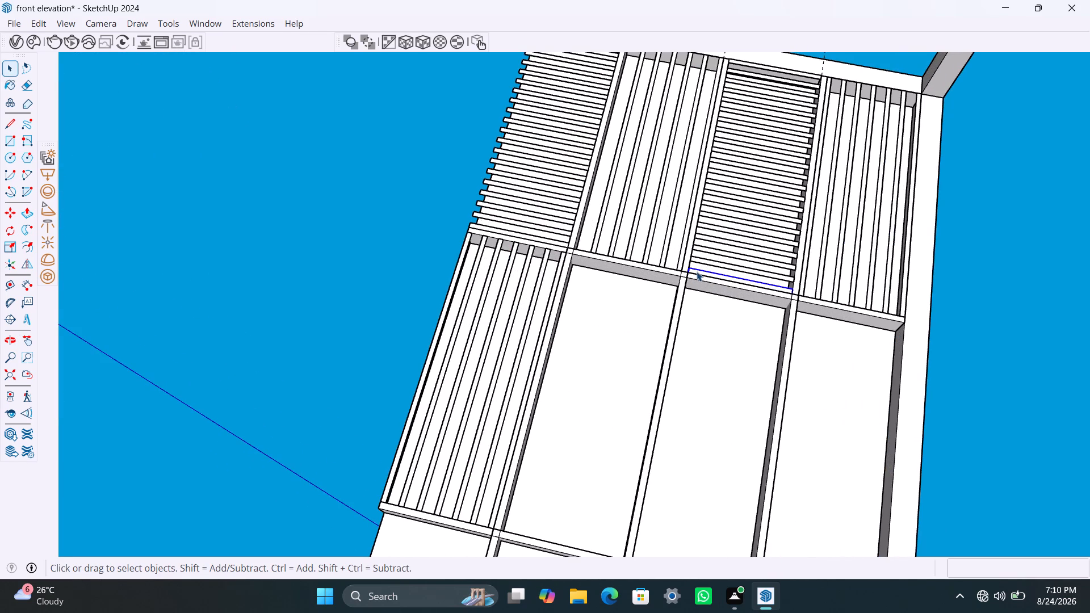
pyautogui.press('m')
pyautogui.click(691, 269)
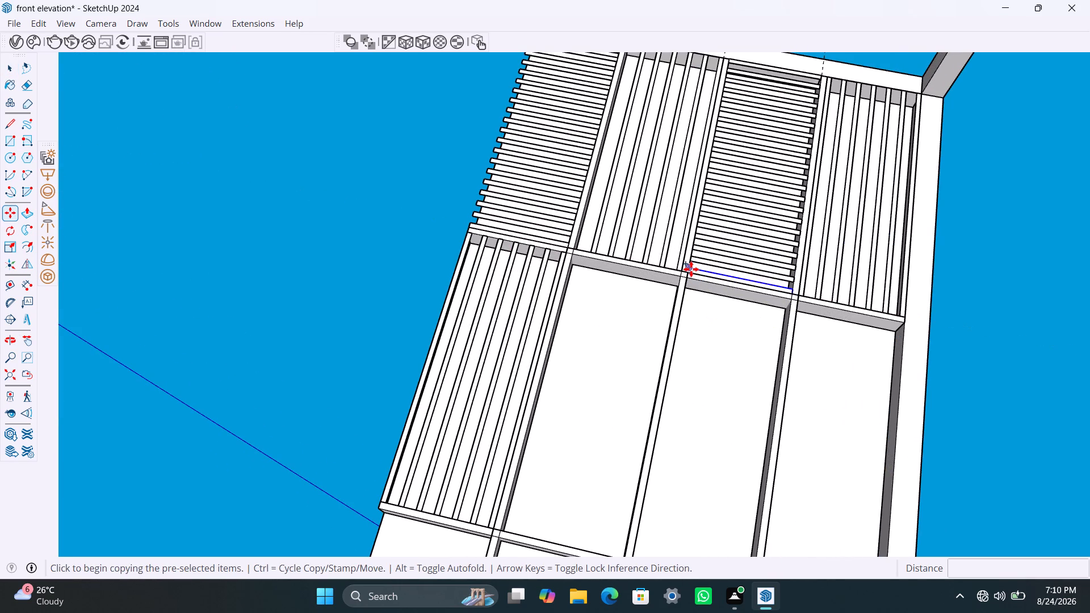
pyautogui.click(575, 258)
pyautogui.press('space')
# Open the copied crosswise slat's group and extend its short end face about 2 9/16" to the adjacent beam with Push/Pull.
pyautogui.moveTo(655, 287); pyautogui.dragTo(625, 316, button='middle')
pyautogui.scroll(6, 666, 300)
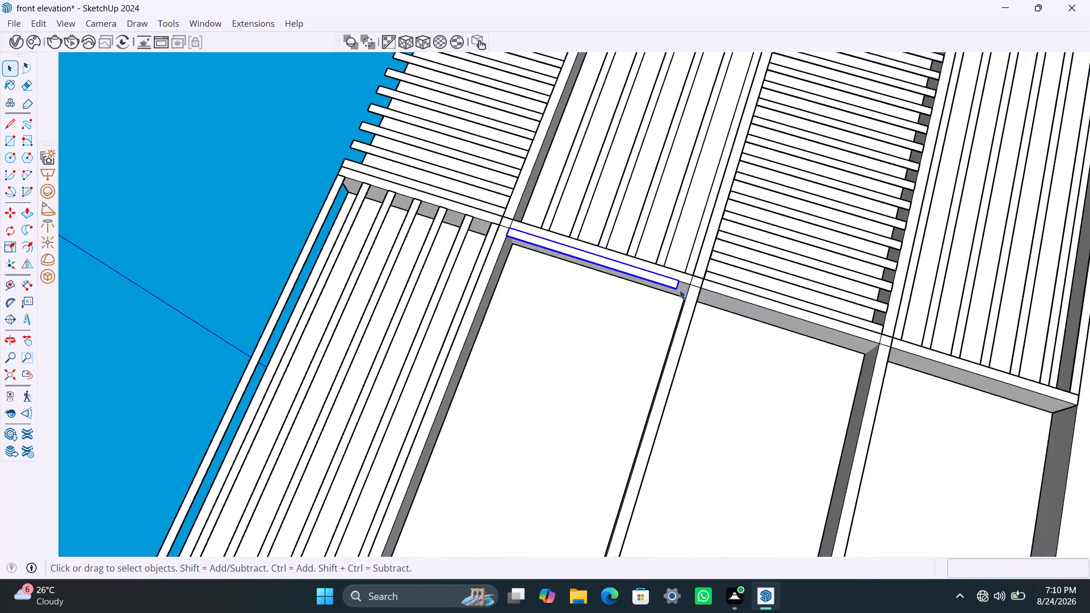
pyautogui.scroll(3, 680, 289)
pyautogui.moveTo(681, 303); pyautogui.dragTo(528, 259, button='middle')
pyautogui.scroll(3, 690, 320)
pyautogui.moveTo(673, 334); pyautogui.dragTo(631, 315, button='middle')
pyautogui.scroll(7, 664, 330)
pyautogui.scroll(-9, 661, 326)
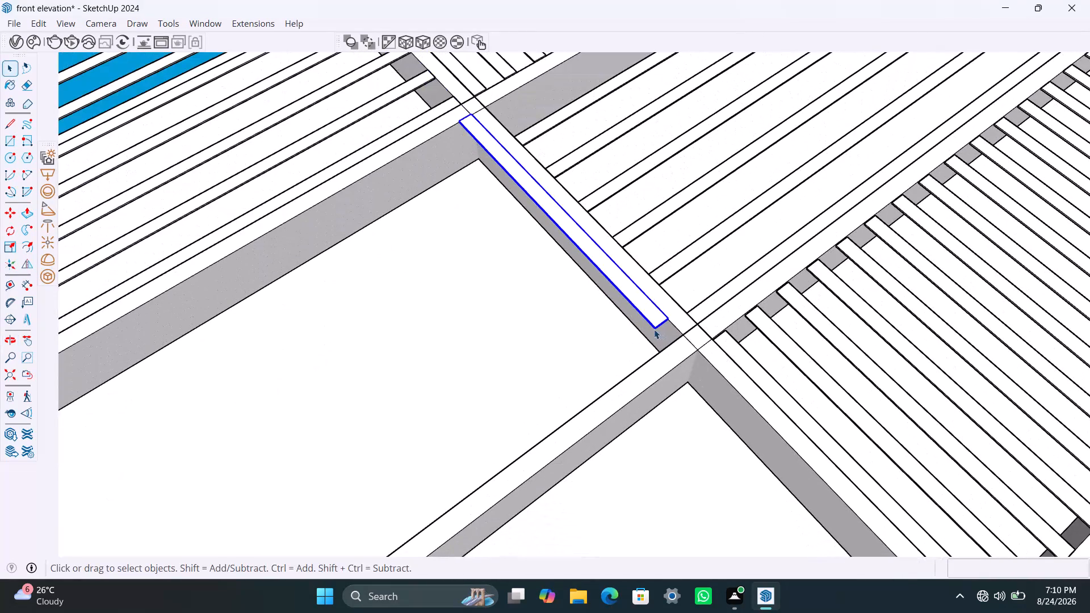
pyautogui.moveTo(658, 329); pyautogui.dragTo(554, 251, button='middle')
pyautogui.scroll(7, 648, 333)
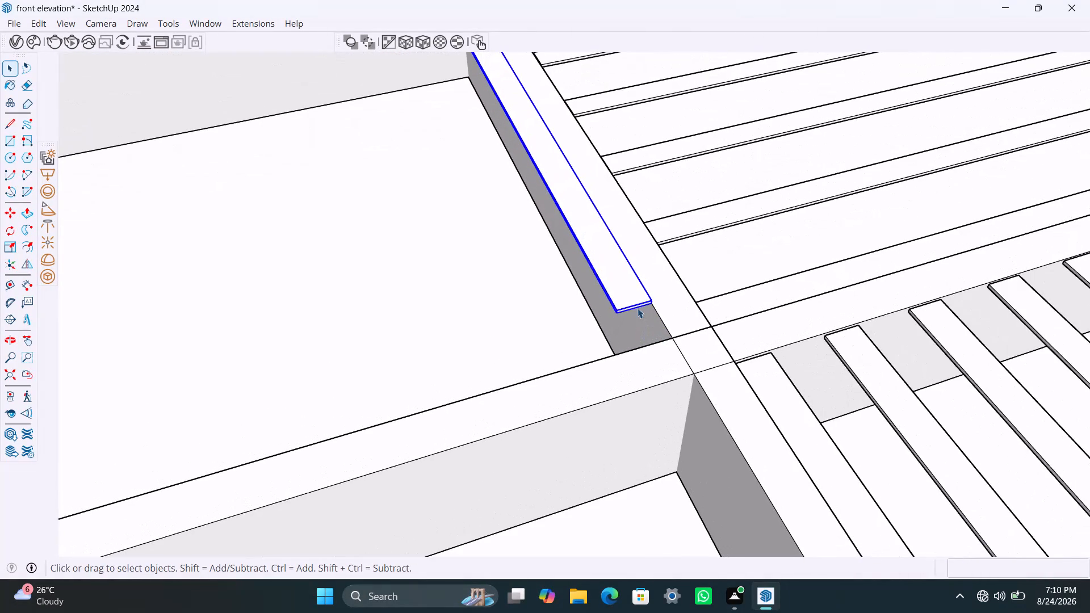
pyautogui.tripleClick(636, 306)
pyautogui.click(636, 306)
pyautogui.scroll(4, 636, 306)
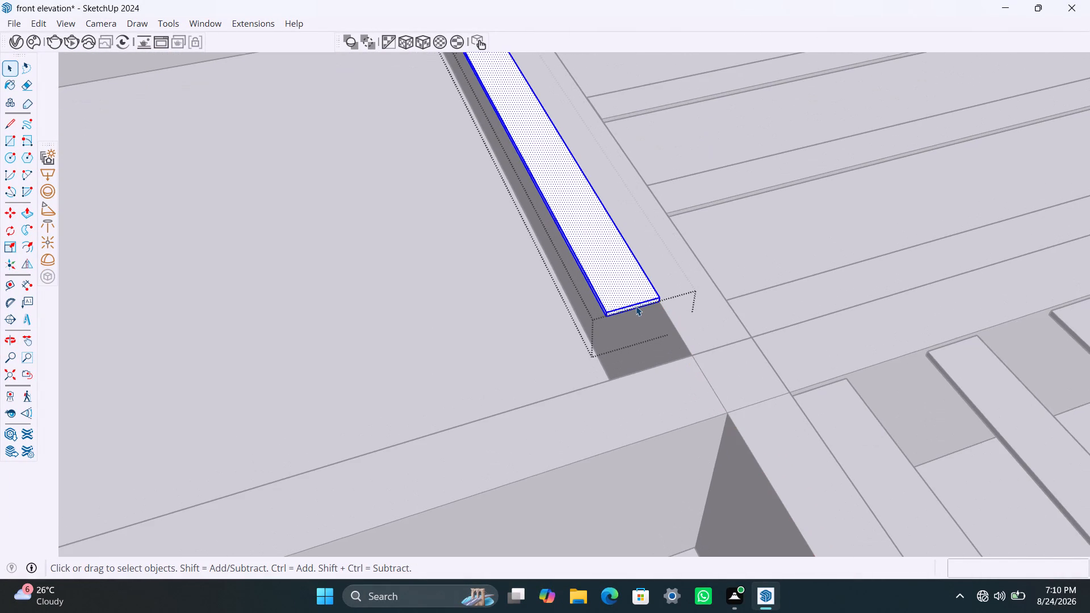
pyautogui.click(636, 306)
pyautogui.click(636, 306)
pyautogui.scroll(4, 636, 306)
pyautogui.click(636, 306)
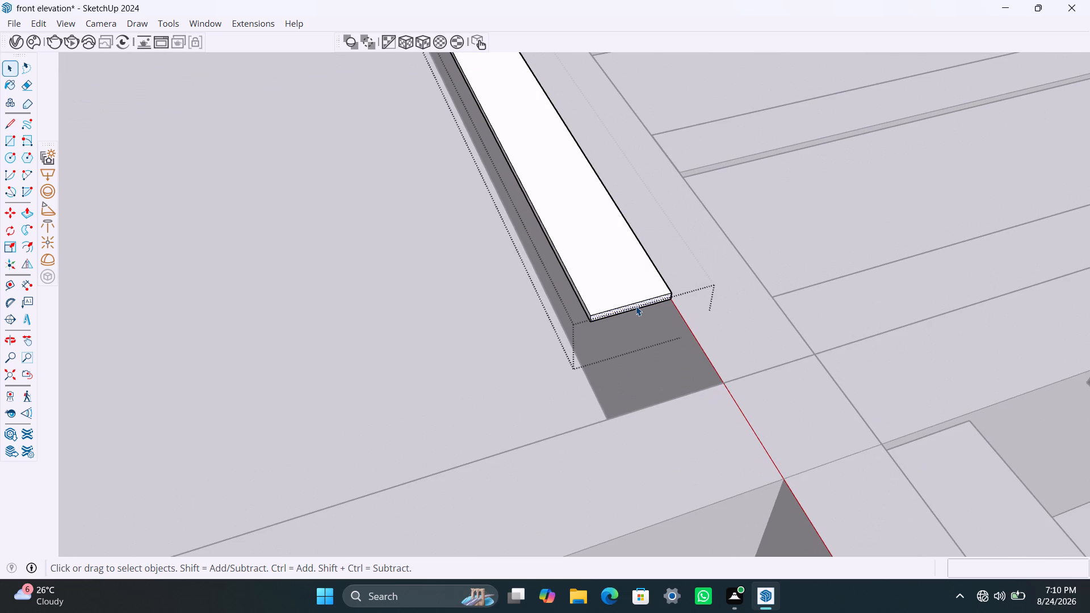
pyautogui.press('p')
pyautogui.click(636, 306)
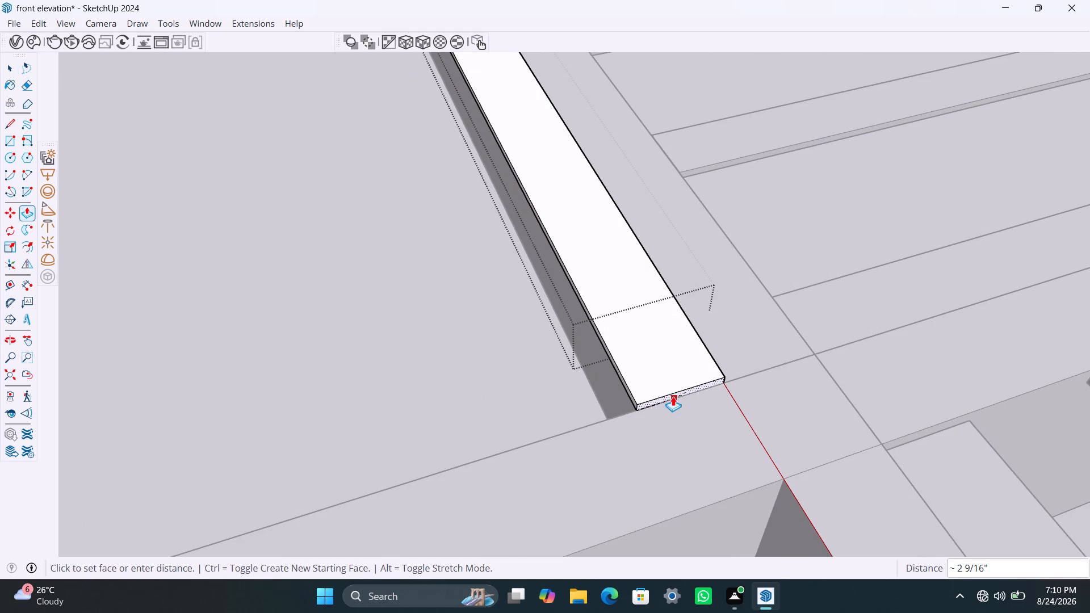
pyautogui.click(673, 399)
pyautogui.press('space')
pyautogui.scroll(-20, 581, 381)
pyautogui.scroll(-2, 581, 381)
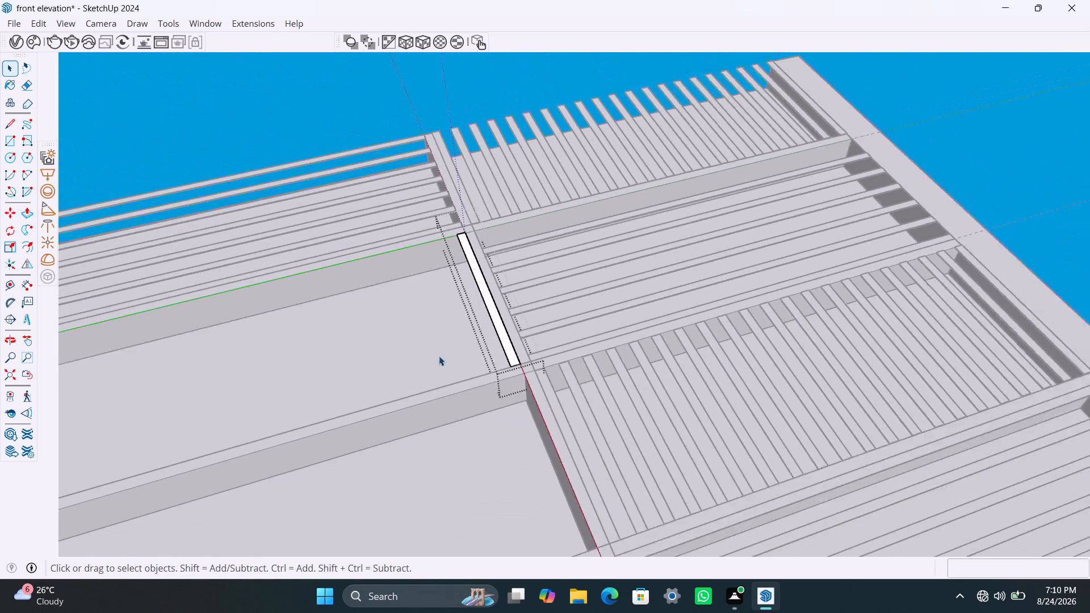
pyautogui.moveTo(439, 356); pyautogui.dragTo(714, 355, button='middle')
pyautogui.click(129, 302)
# Copy the extended crosswise slat about 8' 6 9/16" to the far end of the second row's second bay and divide the spacing into 20.
pyautogui.scroll(-3, 495, 384)
pyautogui.moveTo(496, 411); pyautogui.dragTo(512, 411, button='middle')
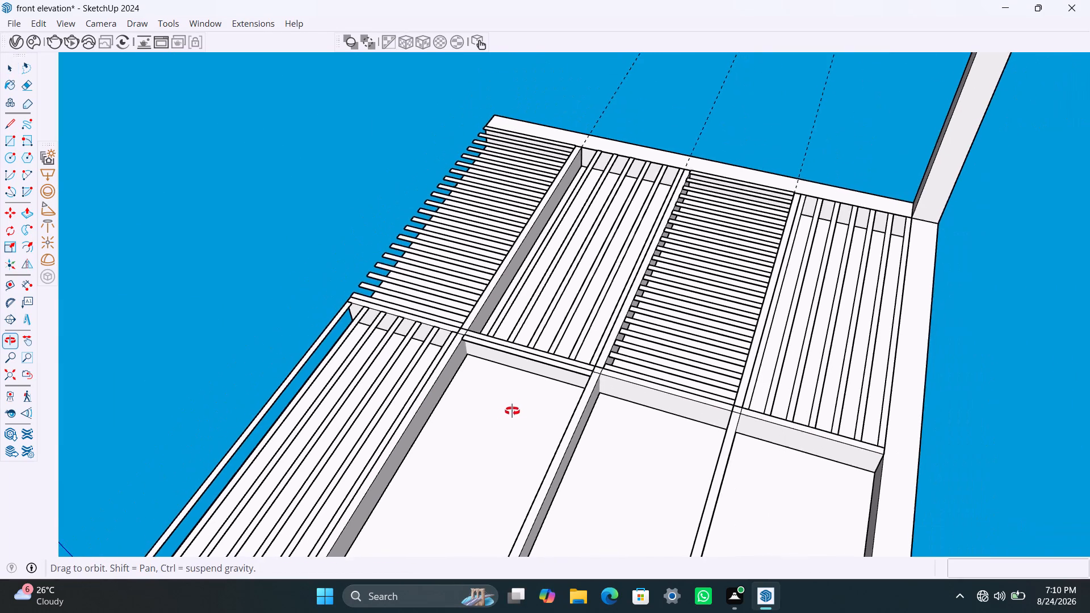
pyautogui.moveTo(512, 411); pyautogui.dragTo(531, 406, button='middle')
pyautogui.scroll(-3, 502, 415)
pyautogui.moveTo(494, 427); pyautogui.dragTo(557, 388, button='middle')
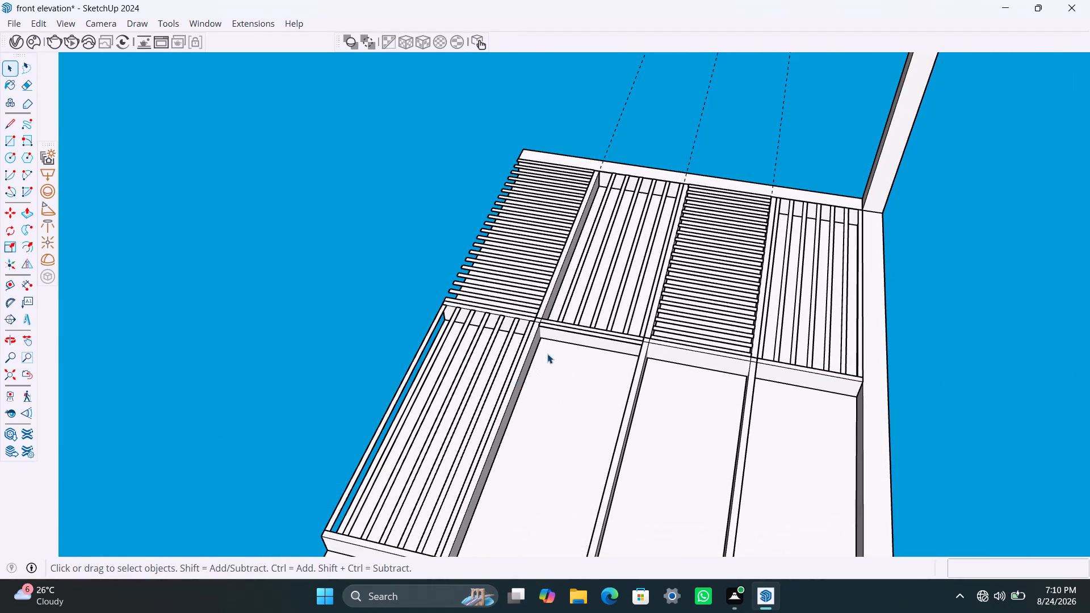
pyautogui.click(576, 330)
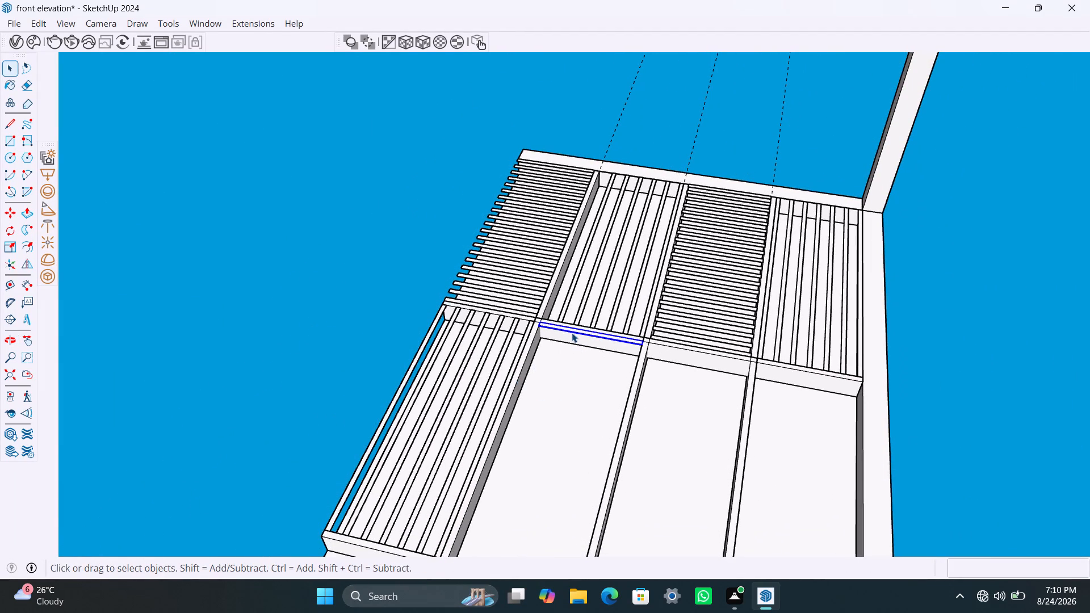
pyautogui.press('m')
pyautogui.click(645, 347)
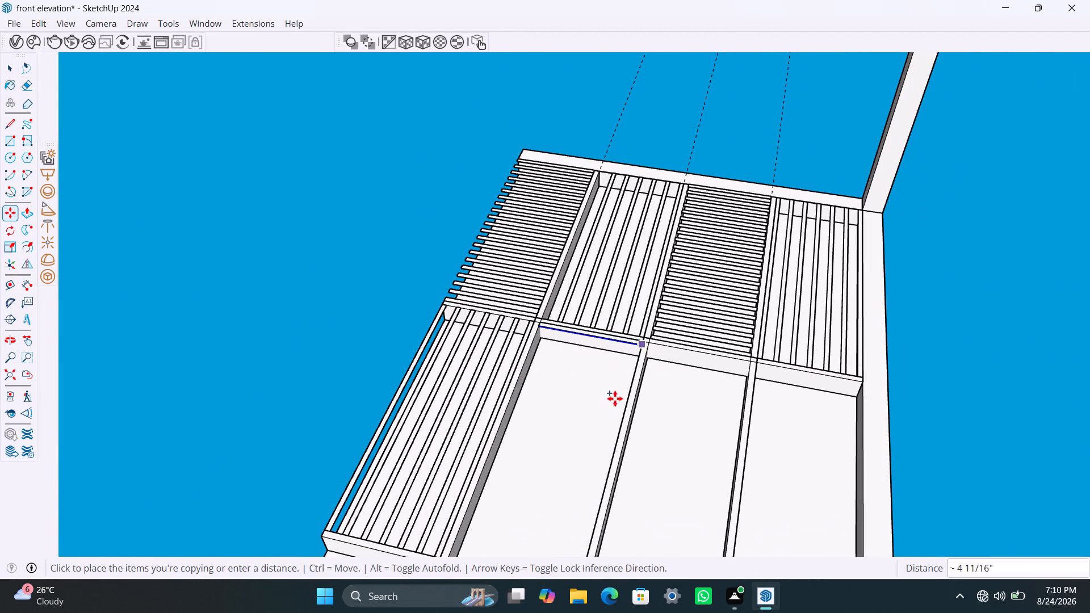
pyautogui.scroll(-3, 617, 441)
pyautogui.keyDown('shift'); pyautogui.moveTo(619, 440); pyautogui.dragTo(639, 350, button='middle'); pyautogui.keyUp('shift')
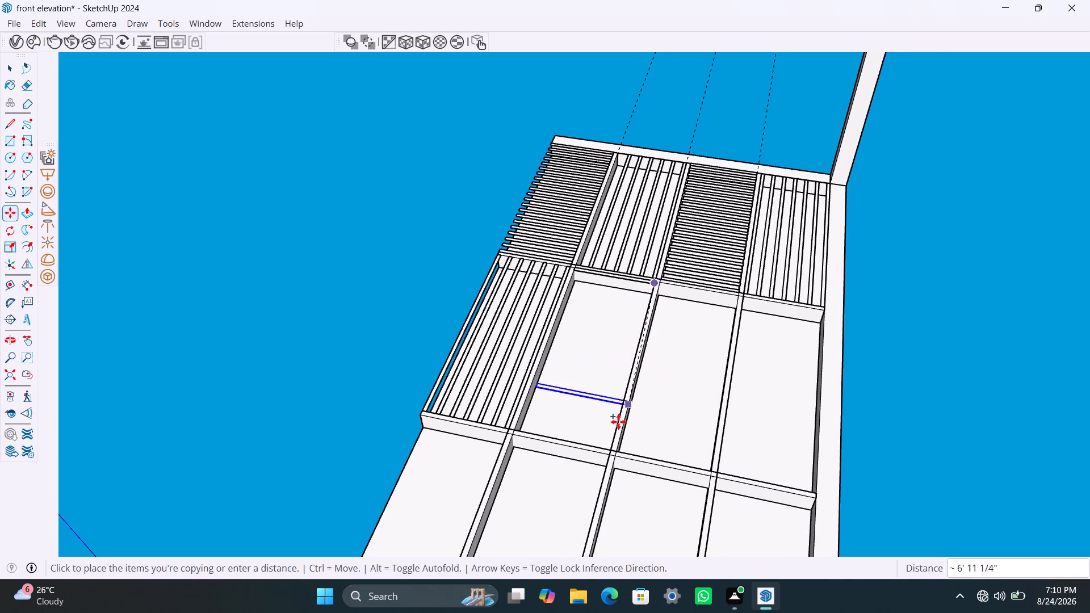
pyautogui.click(611, 450)
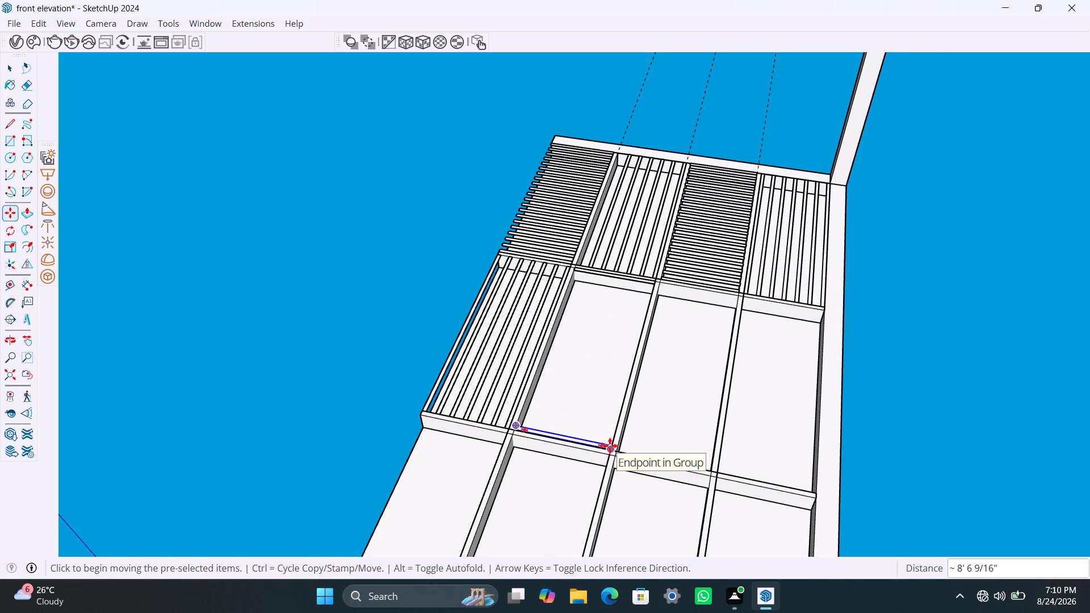
pyautogui.write('/20')
pyautogui.press('Return')
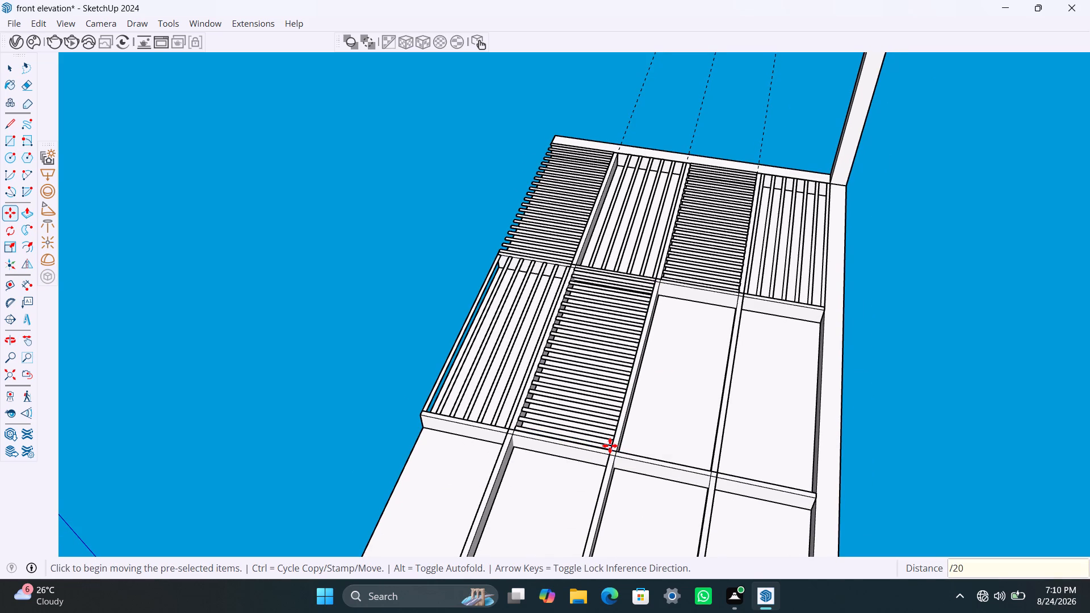
pyautogui.press('space')
# Copy the second bay's first crosswise slat about 7' 1 13/16" across to the starting corner of the second row's fourth bay.
pyautogui.scroll(-6, 554, 341)
pyautogui.moveTo(581, 380); pyautogui.dragTo(605, 494, button='middle')
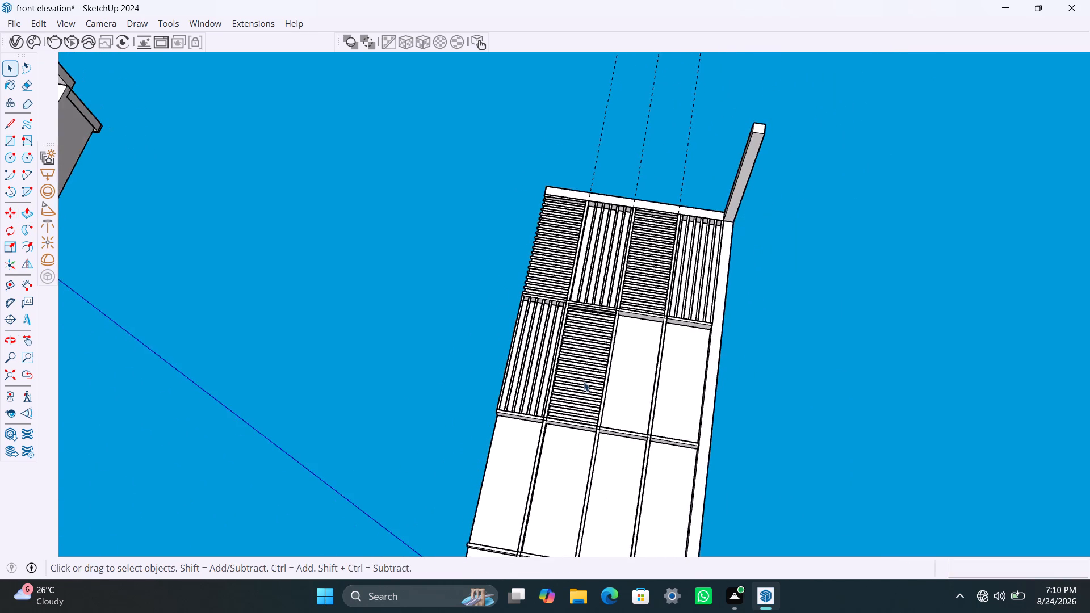
pyautogui.scroll(2, 582, 377)
pyautogui.moveTo(585, 330); pyautogui.dragTo(603, 388, button='middle')
pyautogui.scroll(5, 600, 290)
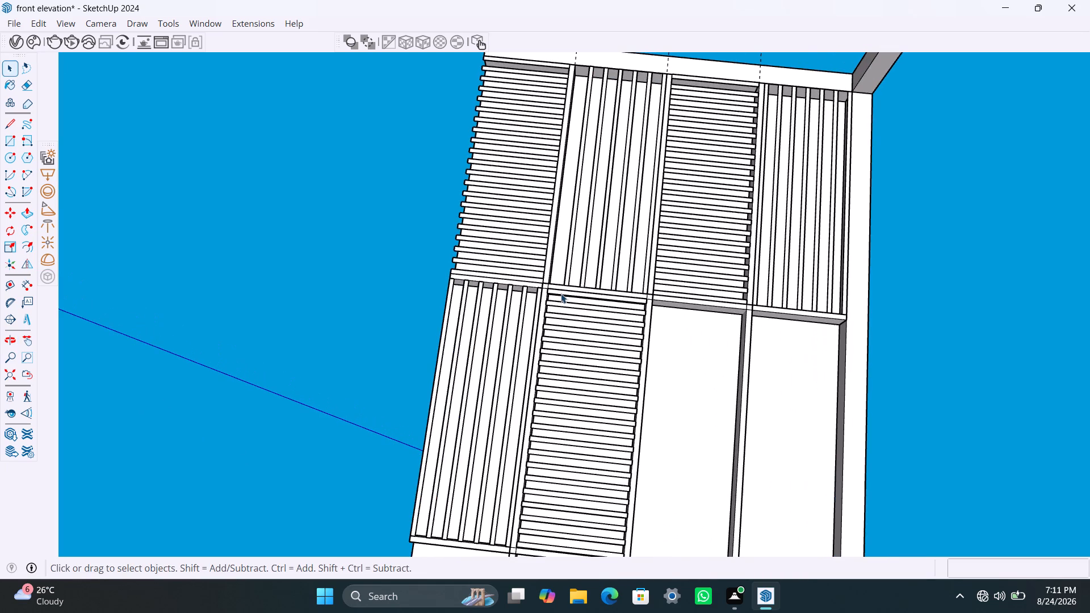
pyautogui.click(561, 293)
pyautogui.press('m')
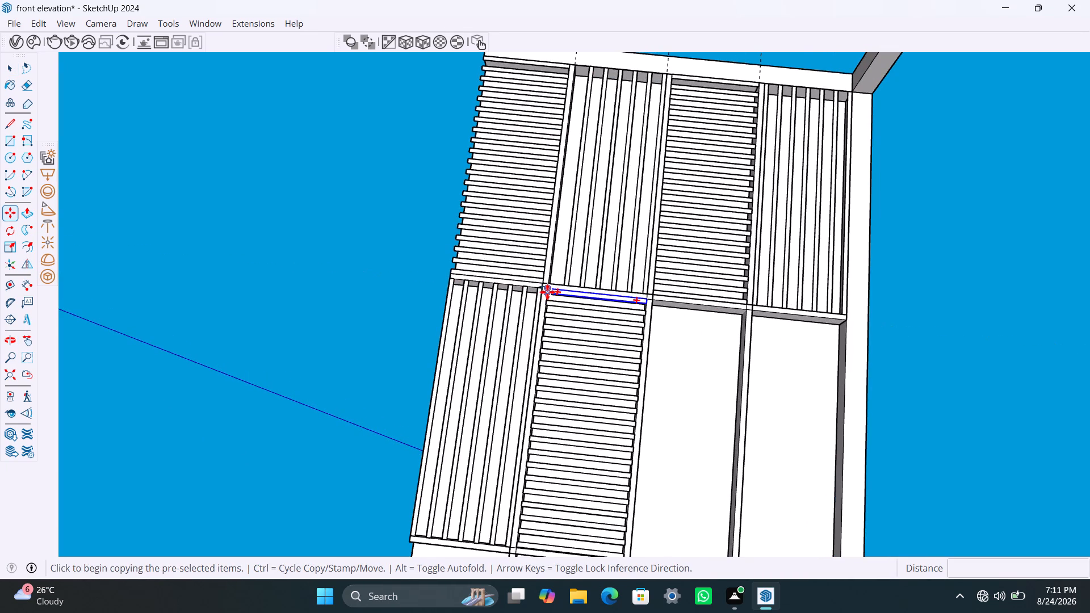
pyautogui.click(547, 291)
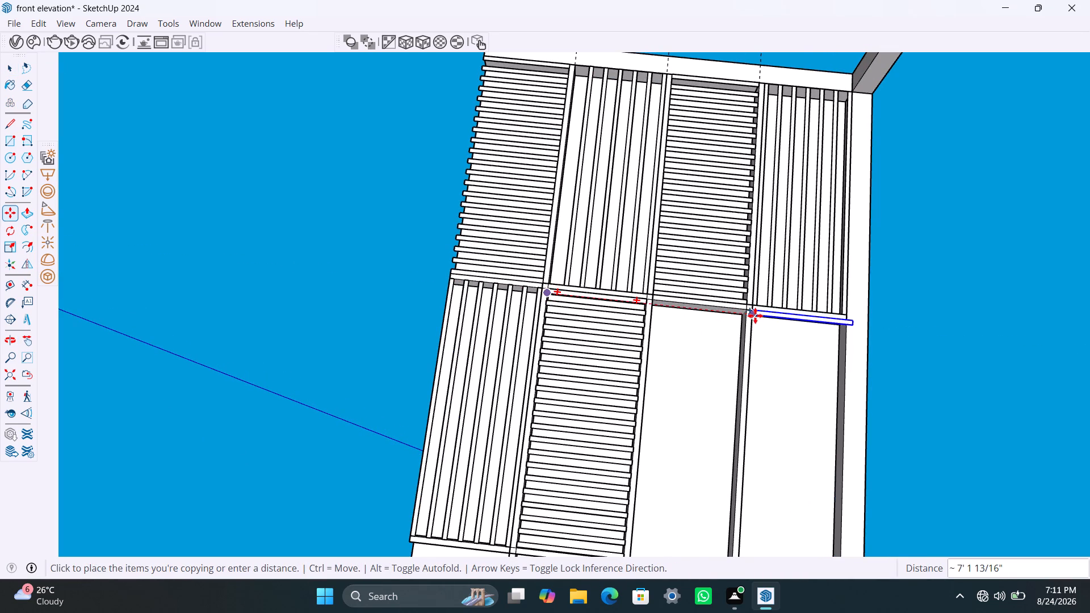
pyautogui.click(755, 316)
pyautogui.press('space')
# Open the fourth bay's copied crosswise slat group and push its overhanging end face back flush with the adjacent beam using Push/Pull.
pyautogui.scroll(3, 839, 323)
pyautogui.moveTo(861, 327); pyautogui.dragTo(814, 322, button='middle')
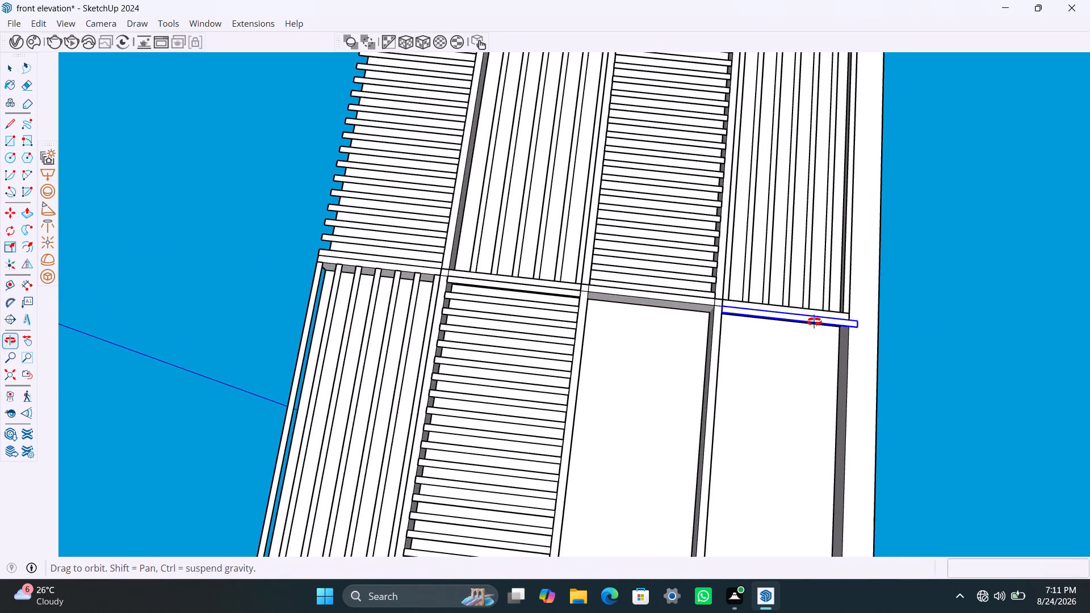
pyautogui.moveTo(814, 322); pyautogui.dragTo(719, 299, button='middle')
pyautogui.scroll(3, 817, 413)
pyautogui.moveTo(839, 463); pyautogui.dragTo(716, 415, button='middle')
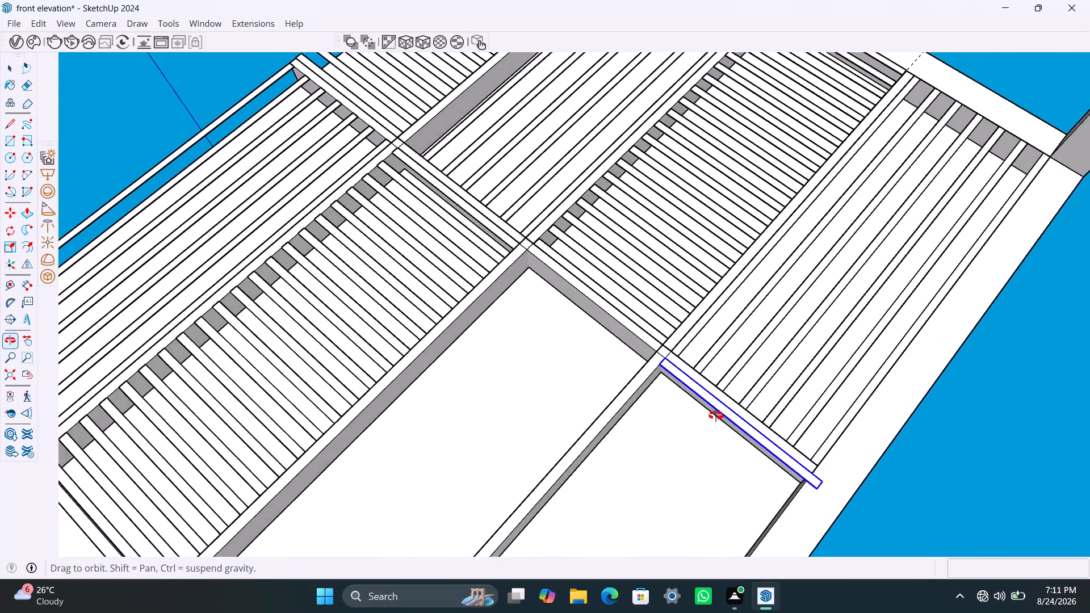
pyautogui.moveTo(716, 415); pyautogui.dragTo(602, 363, button='middle')
pyautogui.scroll(-4, 665, 468)
pyautogui.moveTo(668, 487); pyautogui.dragTo(621, 397, button='middle')
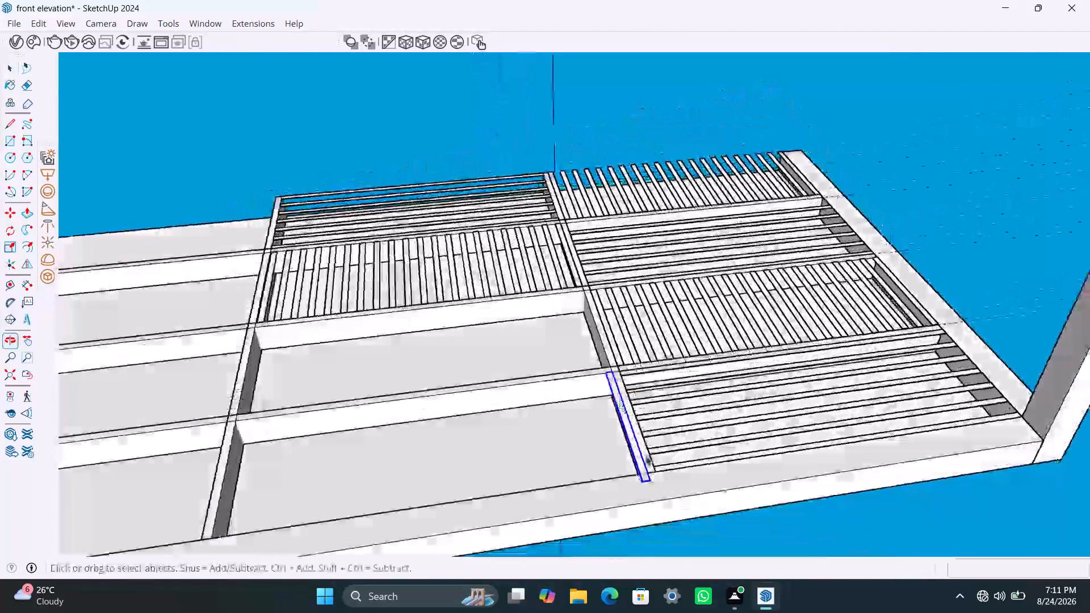
pyautogui.scroll(6, 650, 479)
pyautogui.moveTo(644, 486); pyautogui.dragTo(640, 472, button='middle')
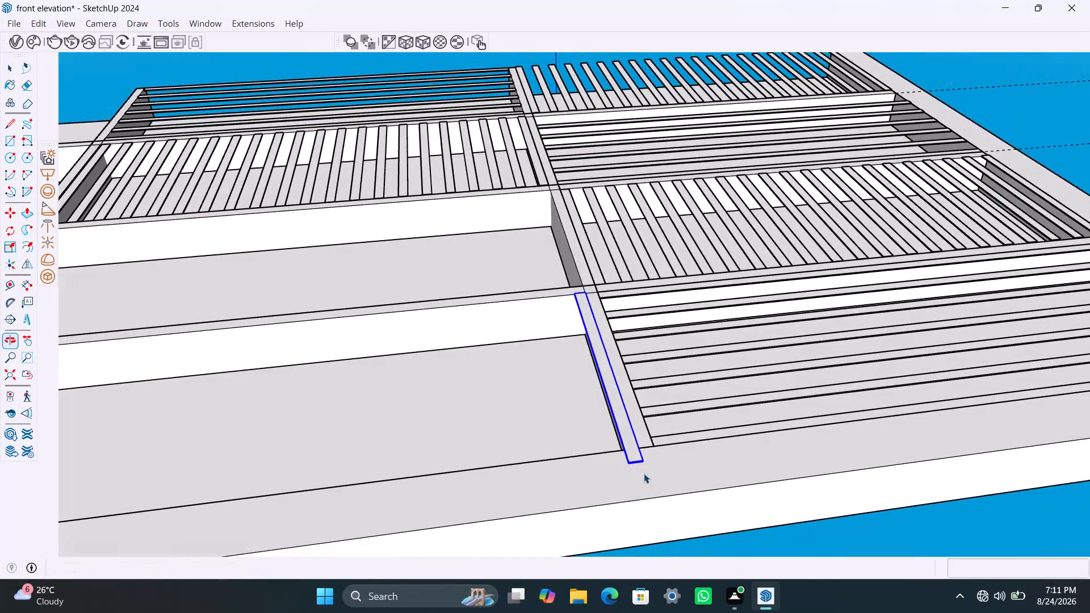
pyautogui.scroll(11, 638, 460)
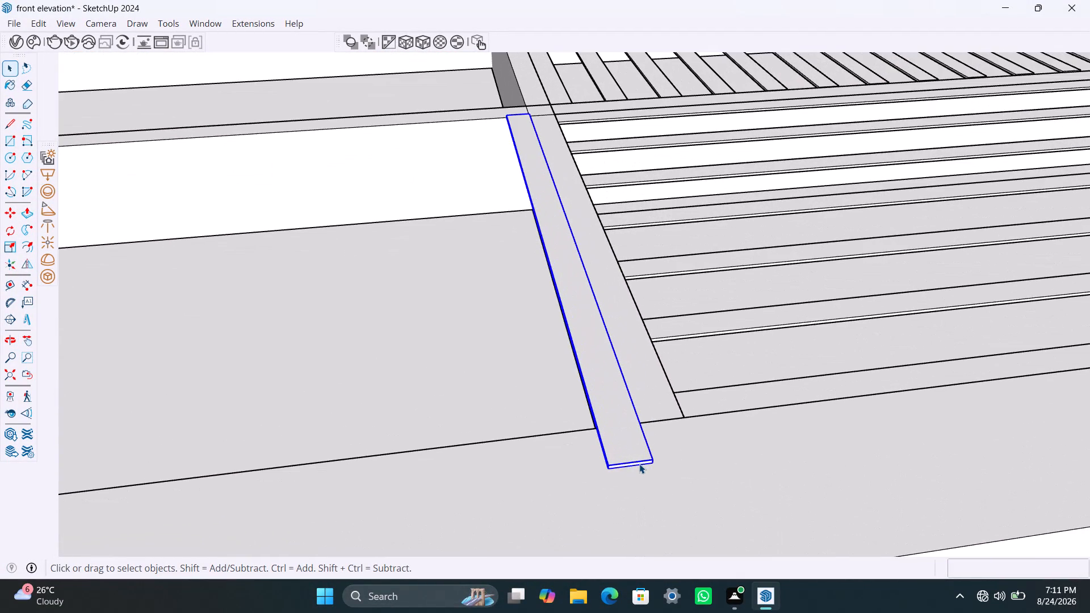
pyautogui.click(639, 464)
pyautogui.scroll(4, 636, 464)
pyautogui.tripleClick(635, 463)
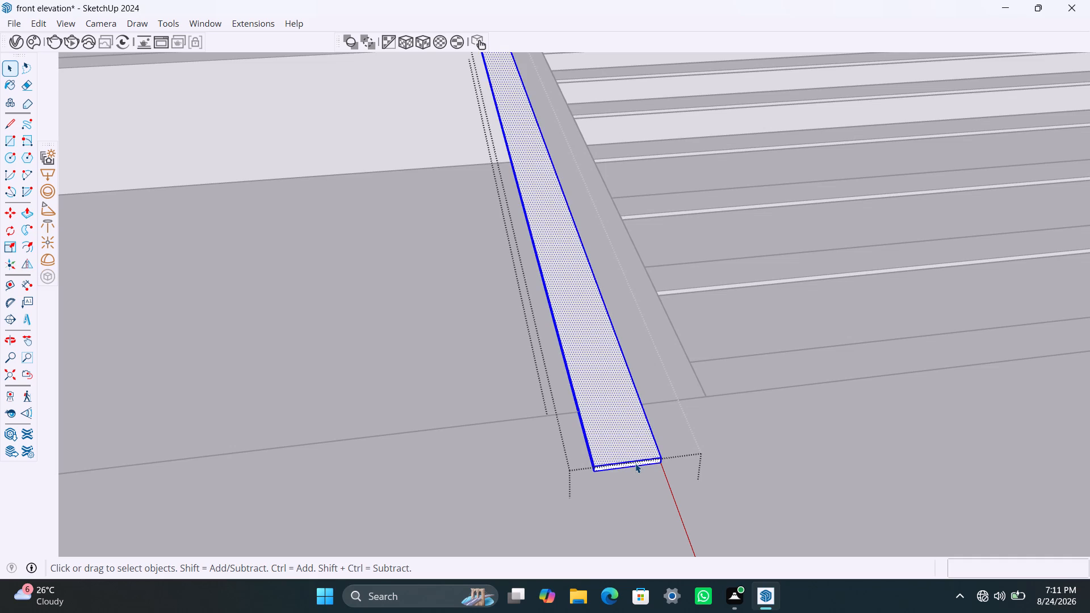
pyautogui.click(635, 463)
pyautogui.click(635, 463)
pyautogui.click(635, 464)
pyautogui.scroll(4, 635, 464)
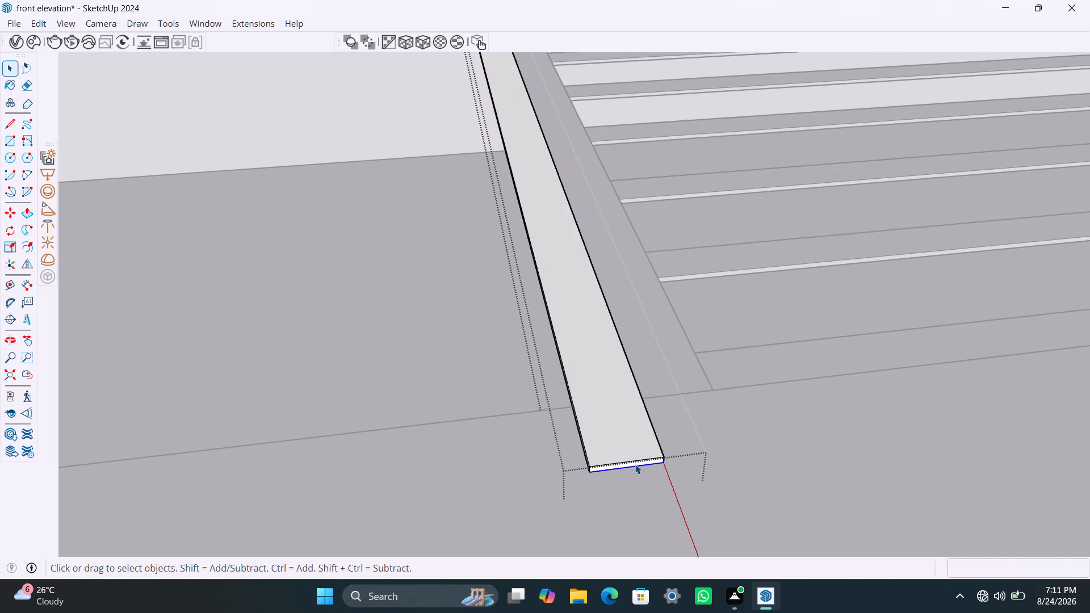
pyautogui.click(636, 464)
pyautogui.press('p')
pyautogui.click(636, 462)
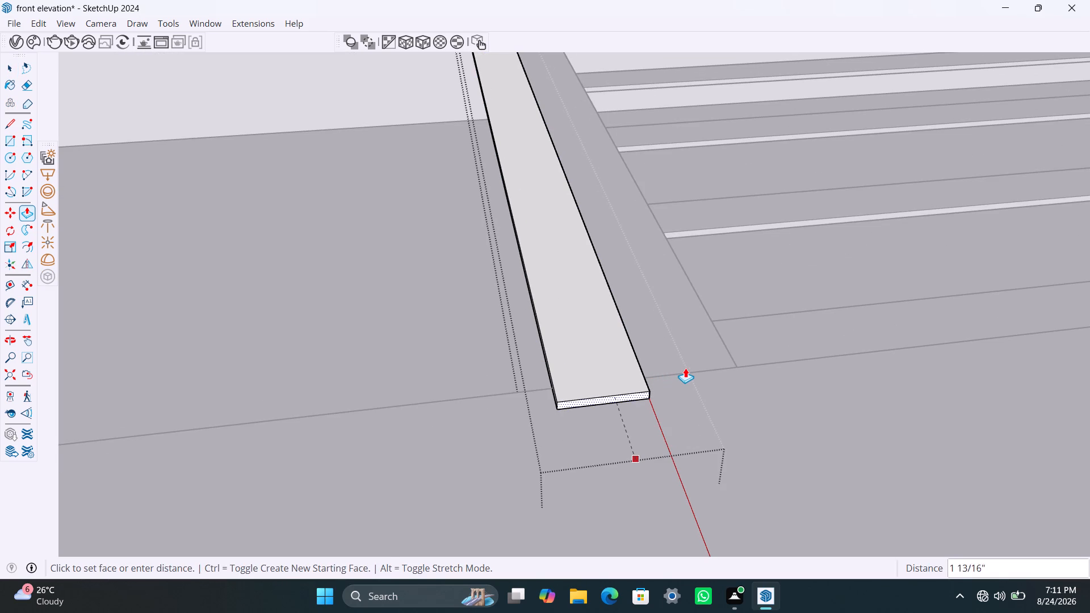
pyautogui.click(737, 360)
pyautogui.press('space')
pyautogui.click(434, 352)
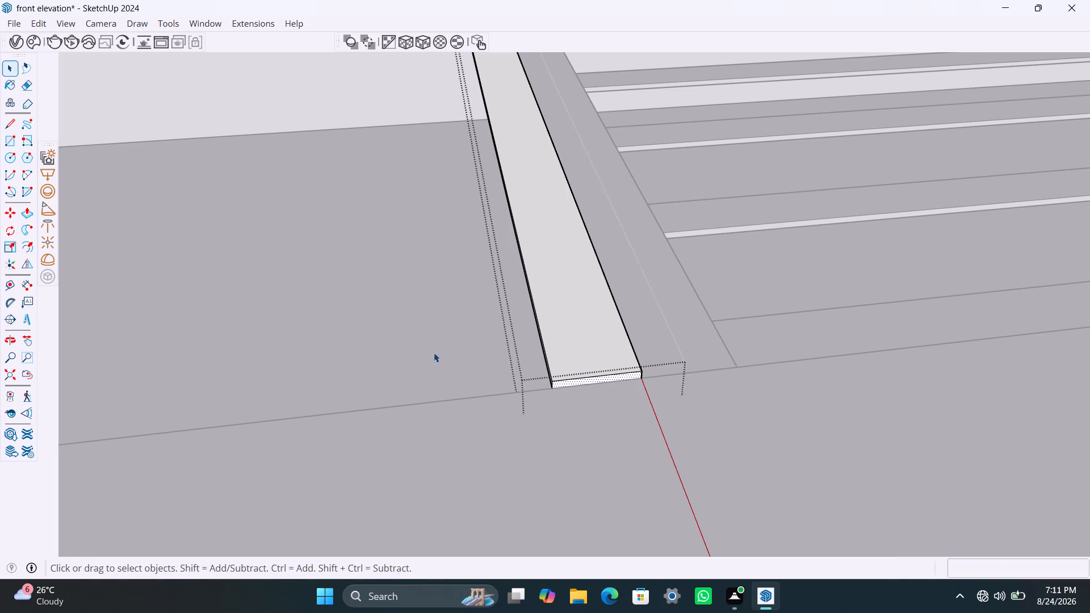
# Copy the trimmed crosswise slat about 8' 6 3/4" to the far end of the second row's fourth bay and divide the spacing into 20.
pyautogui.scroll(-12, 443, 328)
pyautogui.moveTo(443, 333); pyautogui.dragTo(822, 359, button='middle')
pyautogui.scroll(-3, 679, 349)
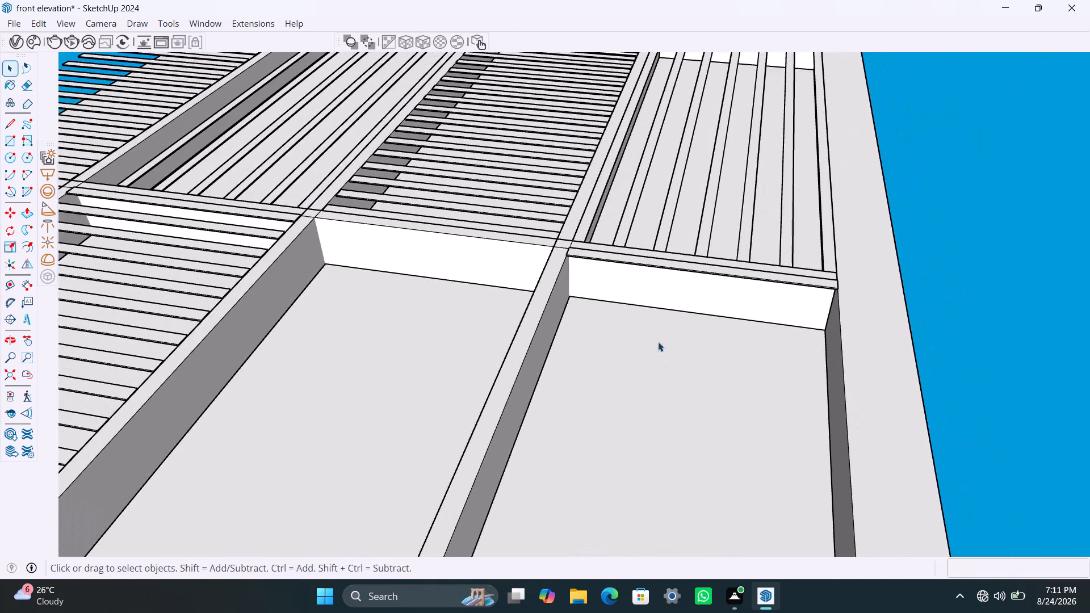
pyautogui.moveTo(659, 341); pyautogui.dragTo(709, 380, button='middle')
pyautogui.scroll(-18, 643, 325)
pyautogui.moveTo(626, 367); pyautogui.dragTo(632, 301, button='middle')
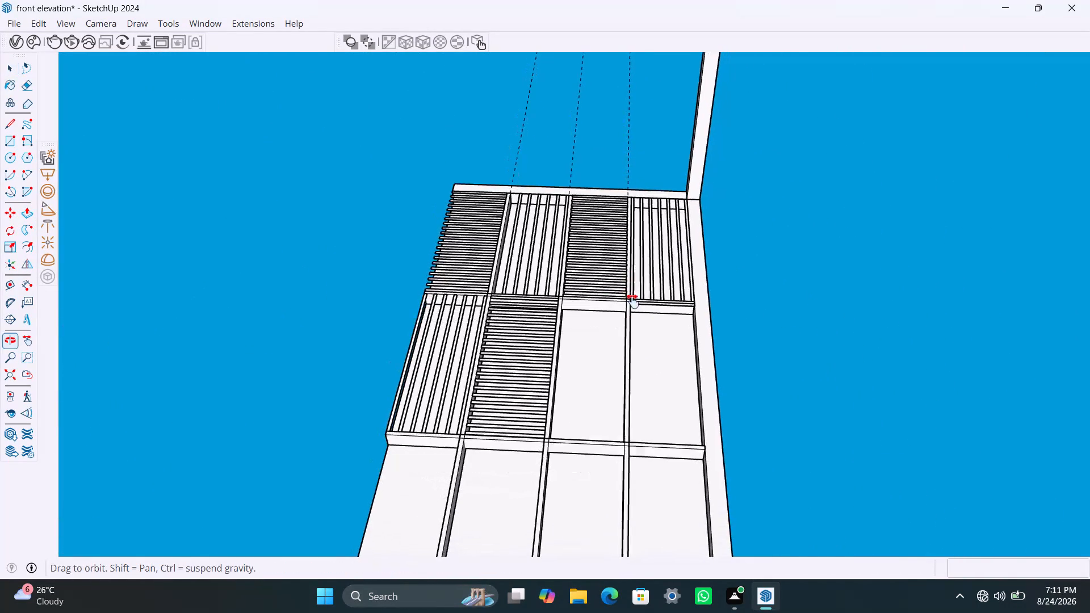
pyautogui.moveTo(632, 301); pyautogui.dragTo(632, 301, button='middle')
pyautogui.moveTo(644, 308); pyautogui.dragTo(650, 359, button='middle')
pyautogui.scroll(1, 665, 293)
pyautogui.click(644, 279)
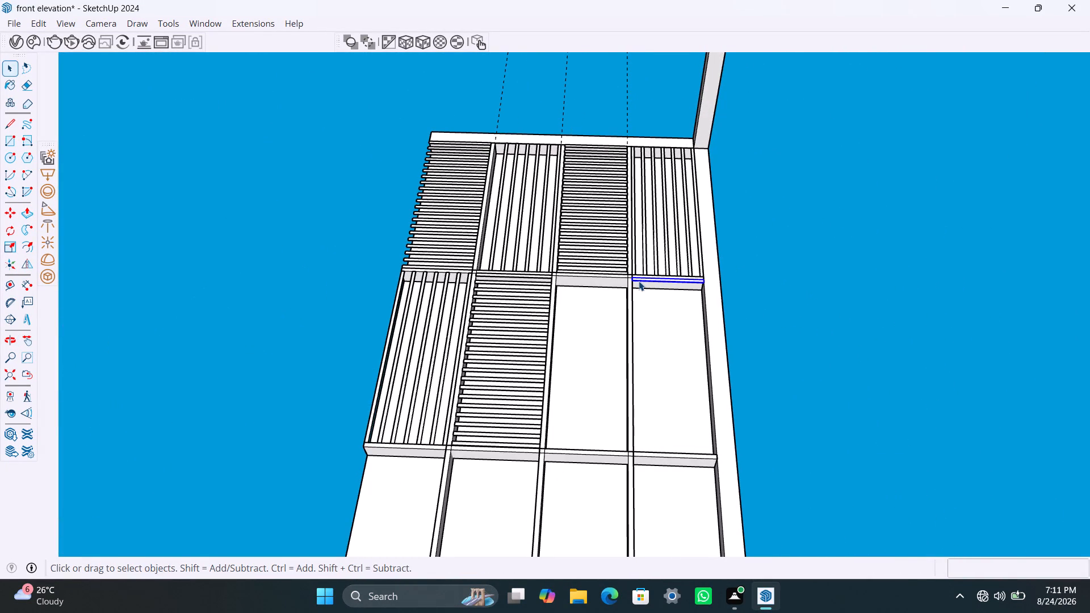
pyautogui.press('m')
pyautogui.click(635, 282)
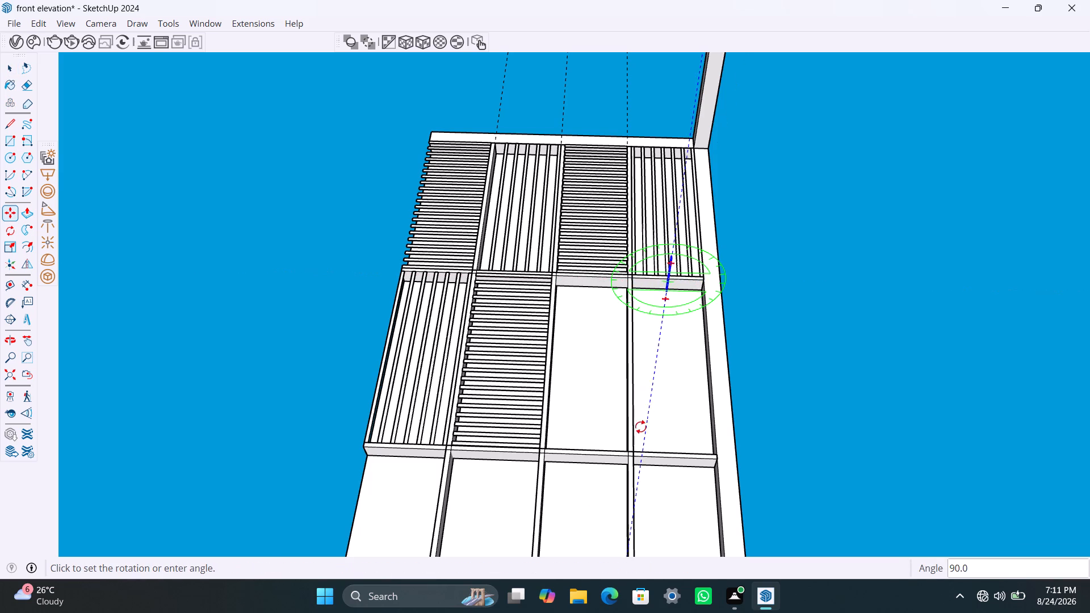
pyautogui.press('Escape')
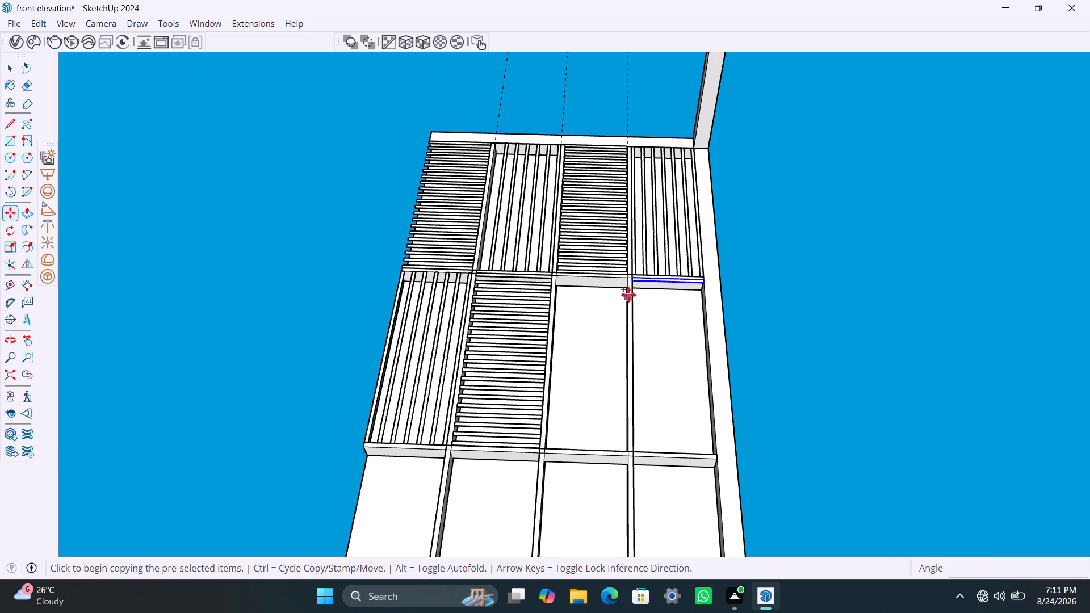
pyautogui.click(631, 285)
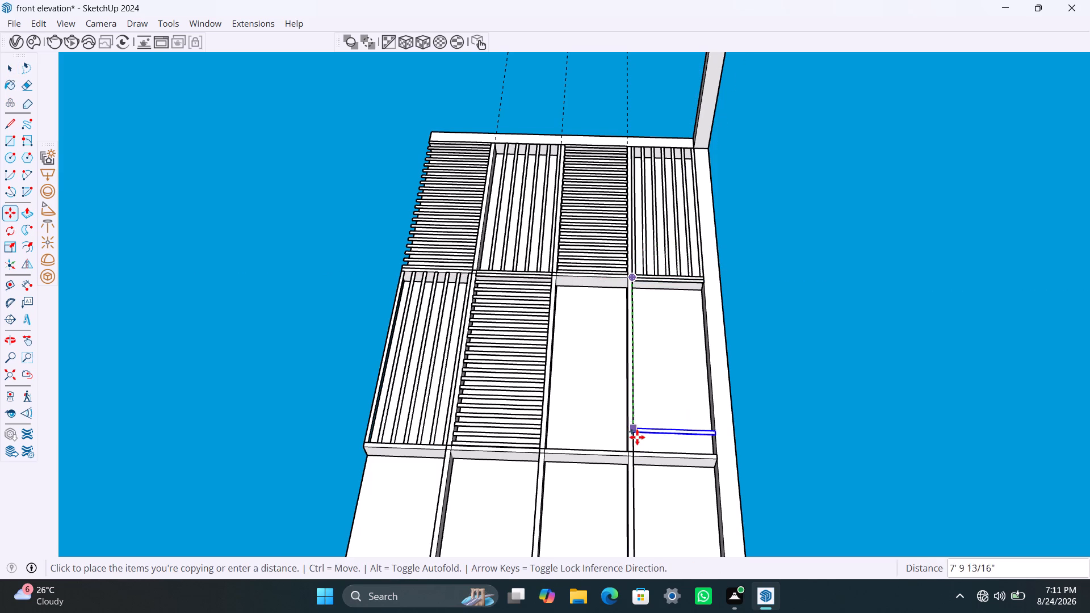
pyautogui.click(639, 448)
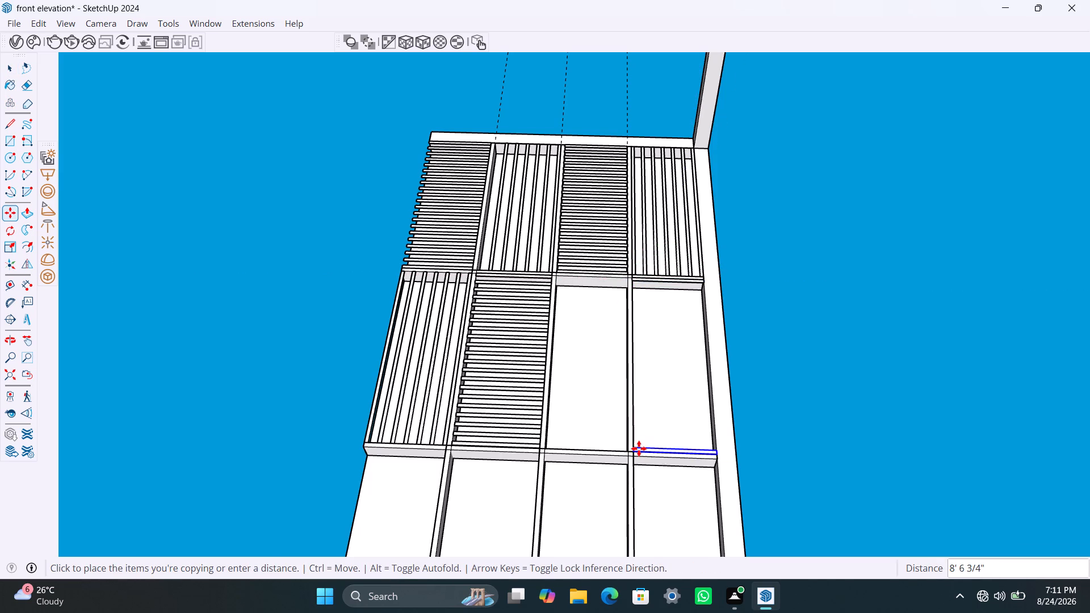
pyautogui.write('/20')
pyautogui.press('Return')
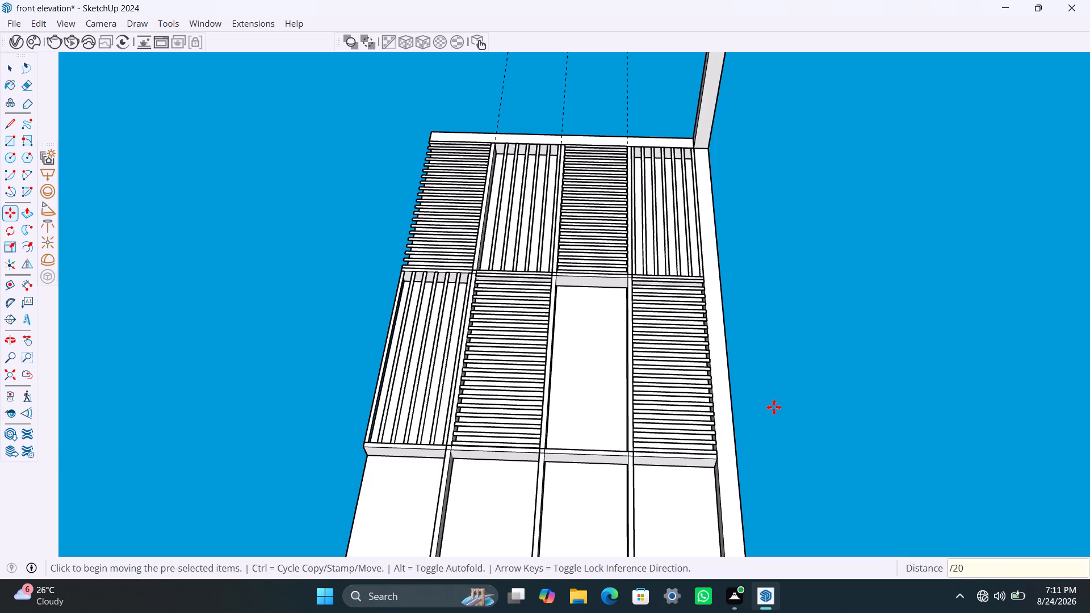
pyautogui.press('space')
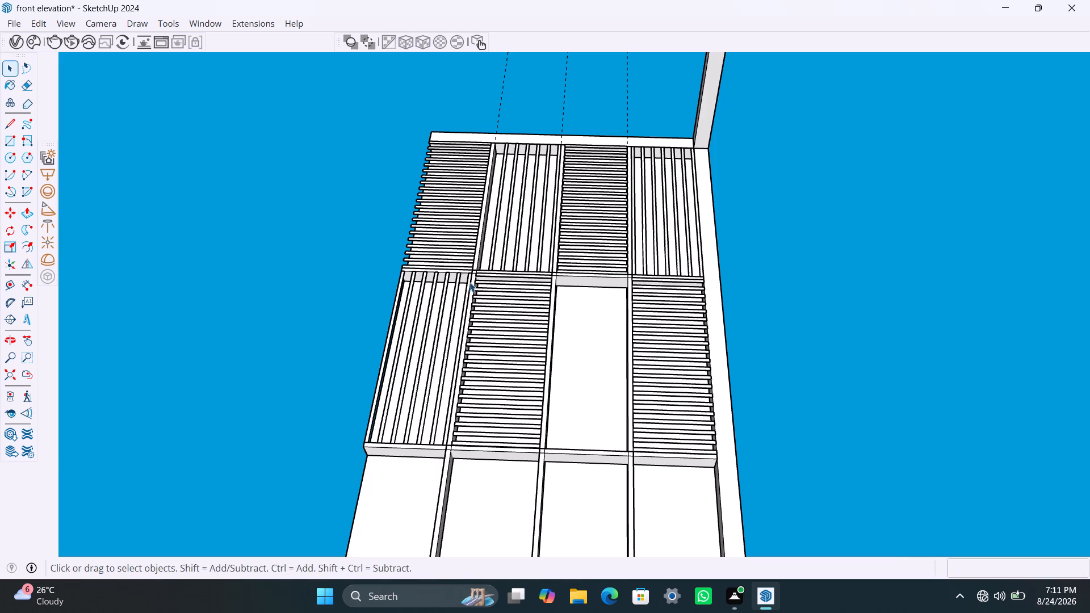
# Copy the first bay's last lengthwise slat about 4' 5/16" to the starting corner of the second row's third bay.
pyautogui.click(469, 280)
pyautogui.press('m')
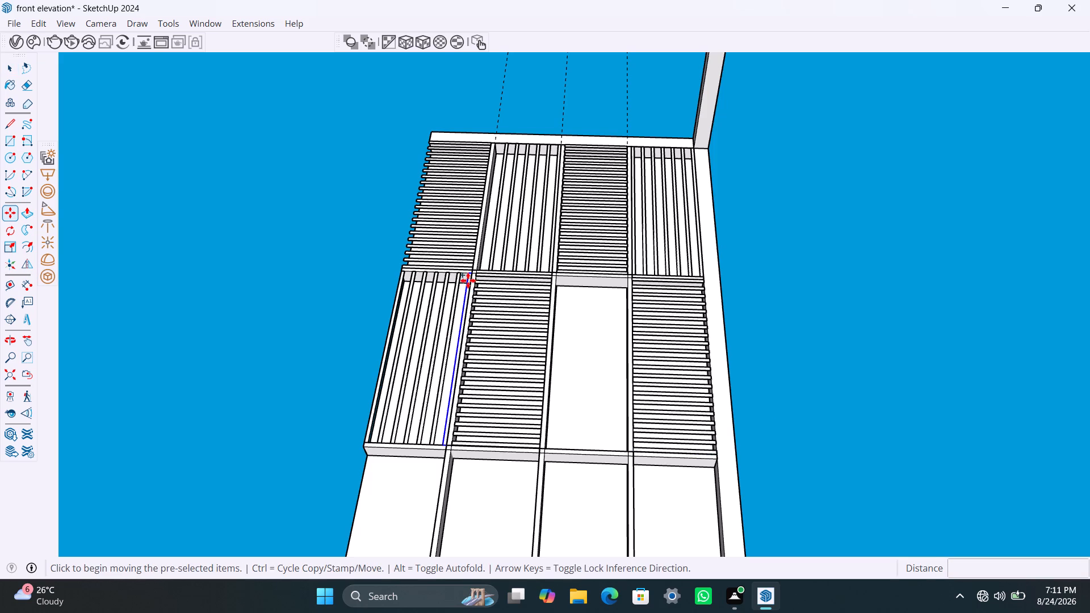
pyautogui.click(467, 274)
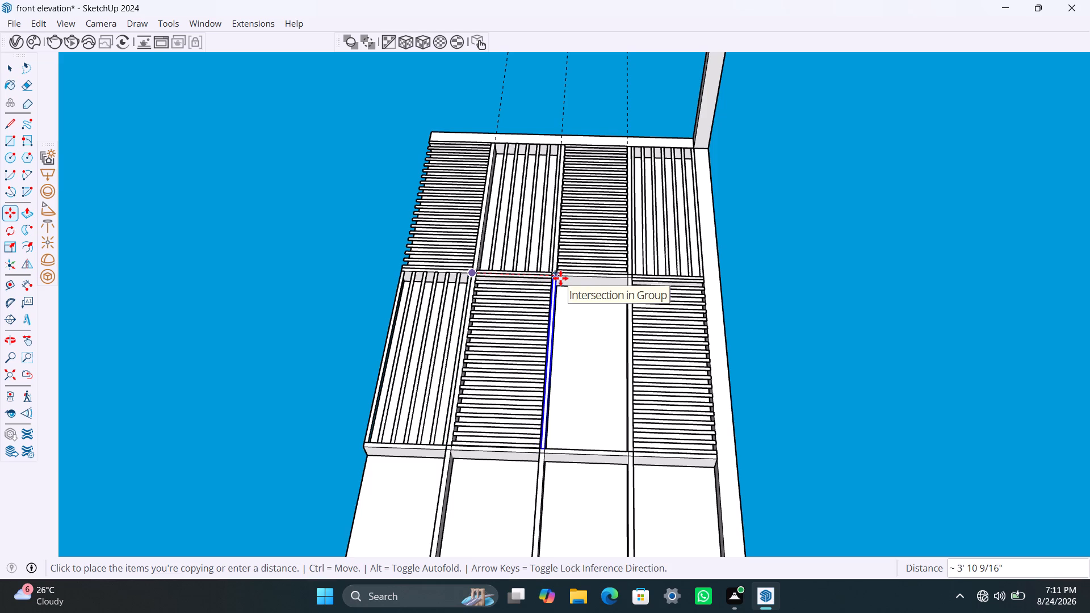
pyautogui.scroll(11, 561, 278)
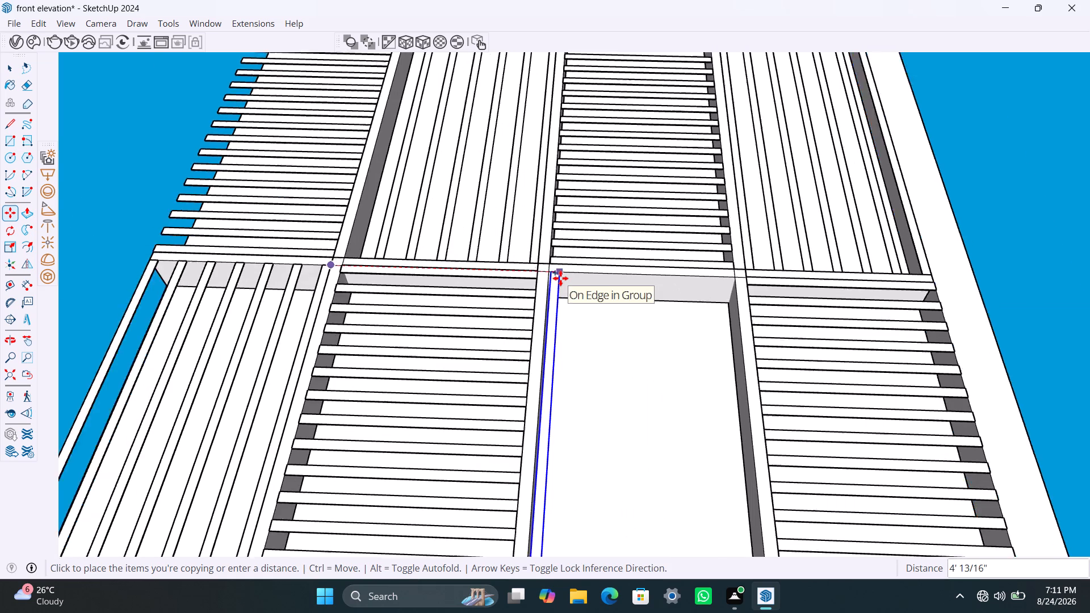
pyautogui.click(556, 274)
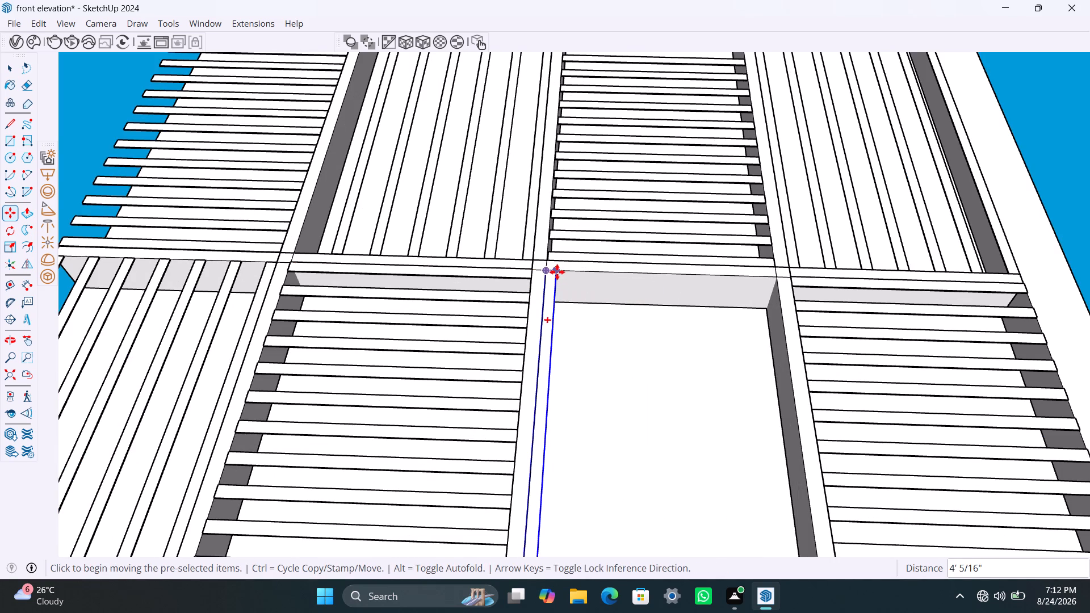
# Copy the lengthwise slat about 3' 1 1/2" across the second row's third bay and divide the spacing into 6.
pyautogui.click(556, 272)
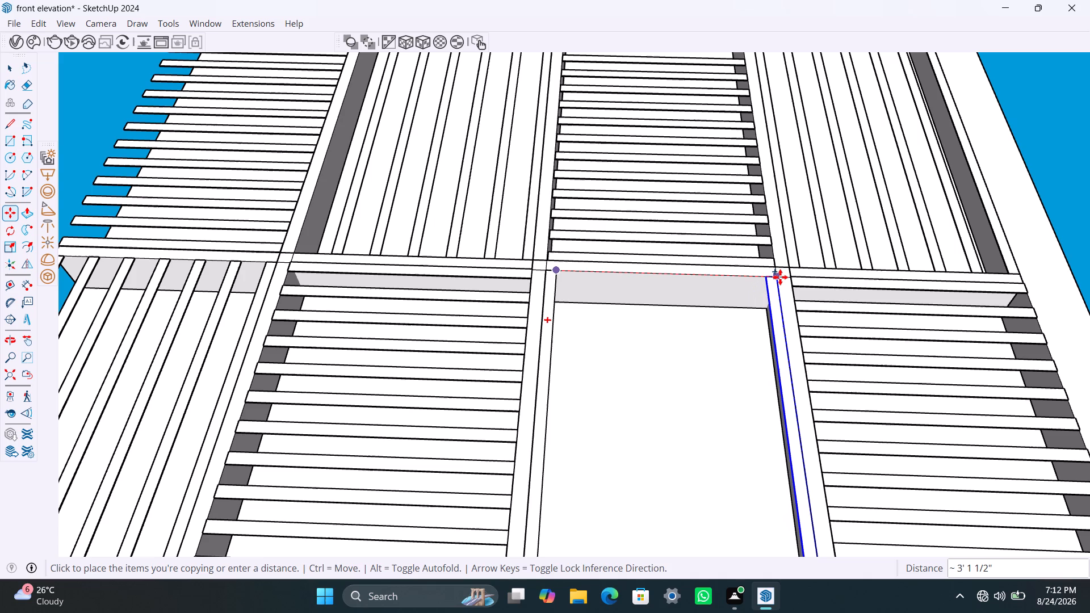
pyautogui.click(780, 277)
pyautogui.write('/6')
pyautogui.press('Return')
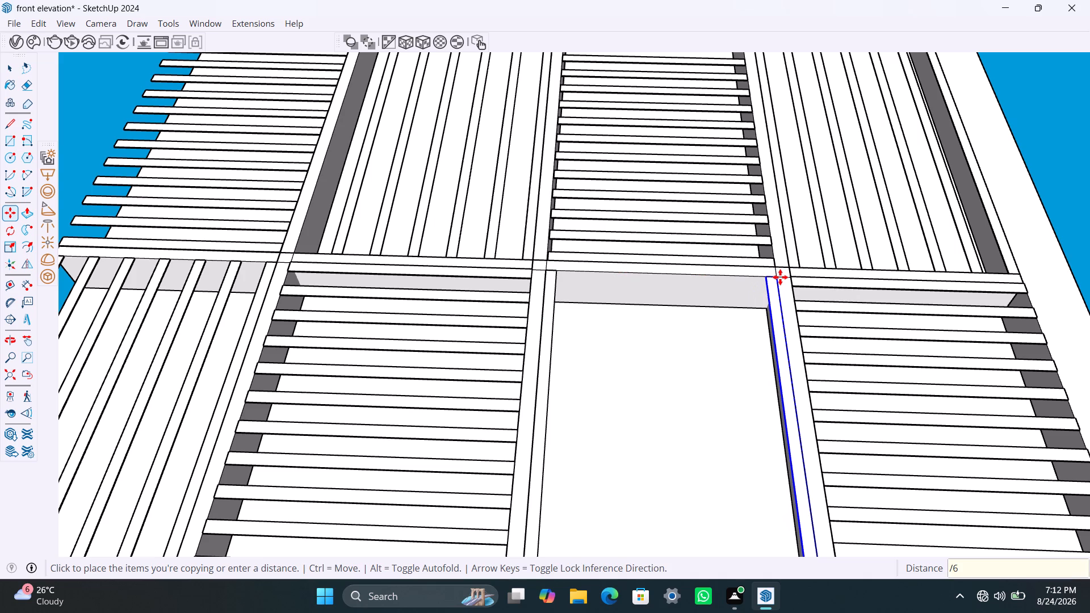
pyautogui.press('space')
# Copy the last crosswise slat of the second row's second bay to the starting corner of the third row's first bay.
pyautogui.scroll(-20, 463, 221)
pyautogui.scroll(-4, 463, 221)
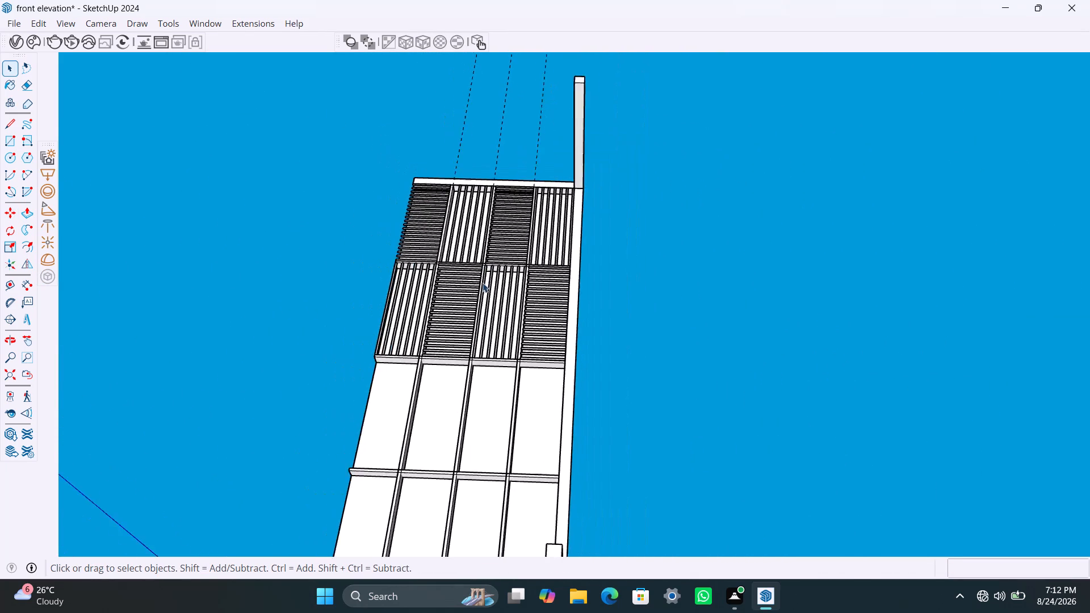
pyautogui.keyDown('shift'); pyautogui.moveTo(512, 325); pyautogui.dragTo(550, 227, button='middle'); pyautogui.keyUp('shift')
pyautogui.scroll(2, 528, 262)
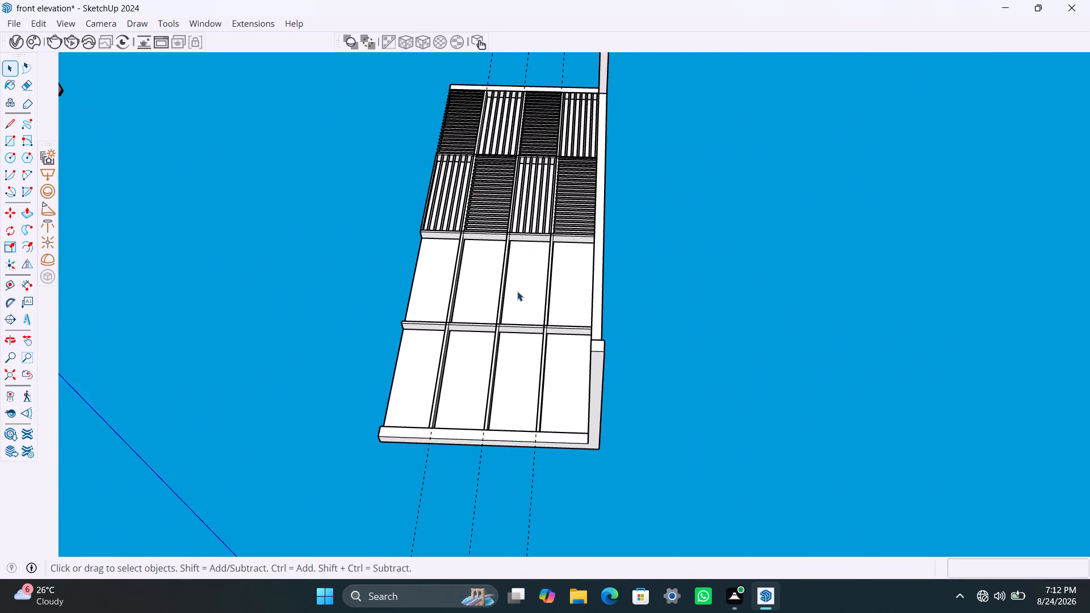
pyautogui.moveTo(517, 292); pyautogui.dragTo(580, 453, button='middle')
pyautogui.scroll(-7, 435, 318)
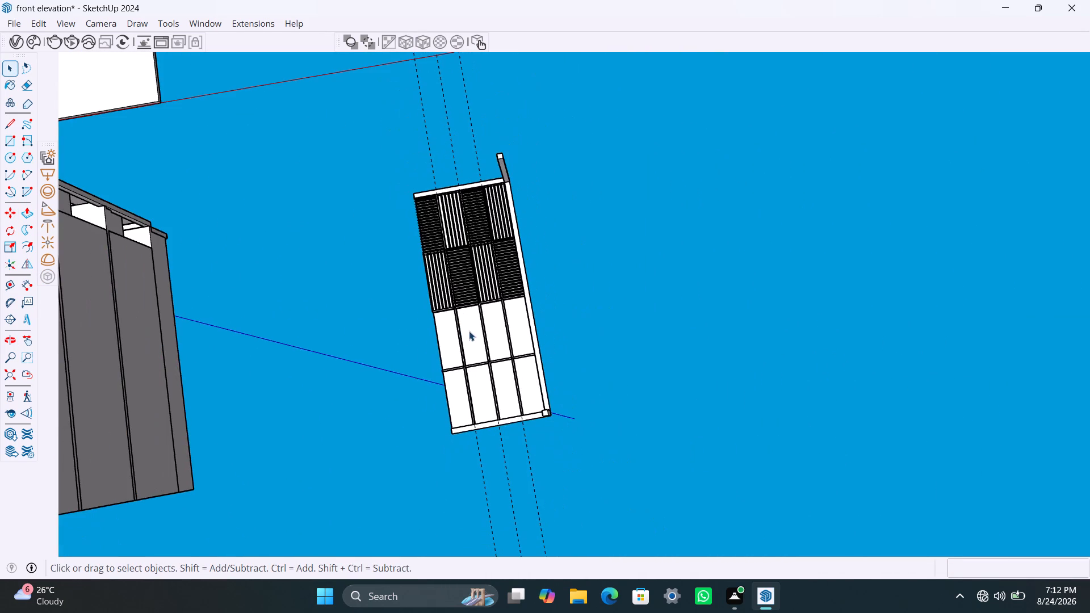
pyautogui.moveTo(459, 334); pyautogui.dragTo(447, 283, button='middle')
pyautogui.scroll(4, 453, 287)
pyautogui.moveTo(469, 327); pyautogui.dragTo(433, 328, button='middle')
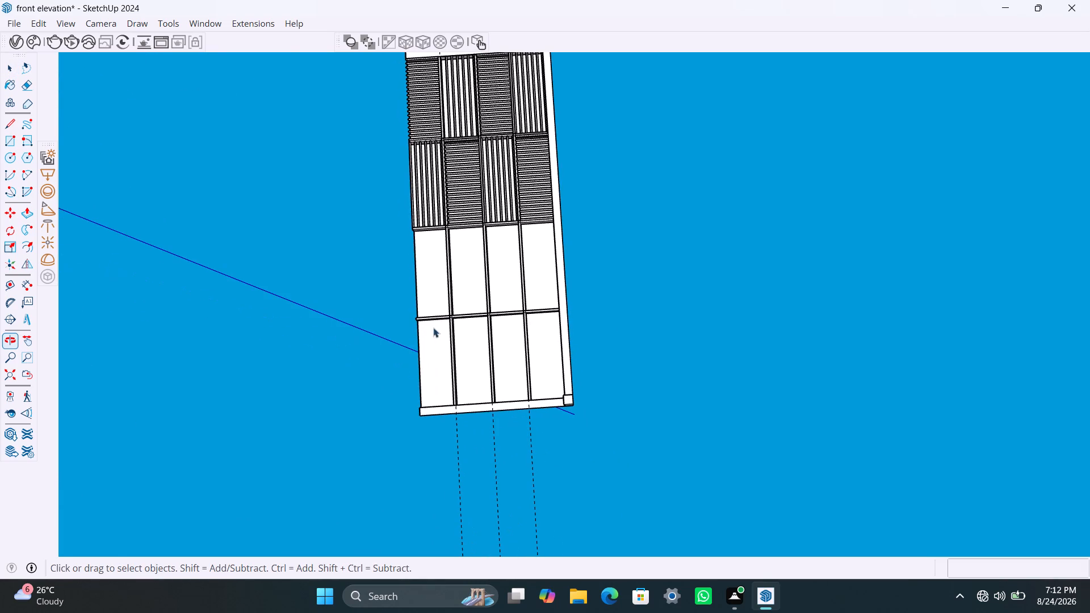
pyautogui.scroll(1, 458, 257)
pyautogui.moveTo(488, 312); pyautogui.dragTo(454, 318, button='middle')
pyautogui.moveTo(461, 292); pyautogui.dragTo(464, 359, button='middle')
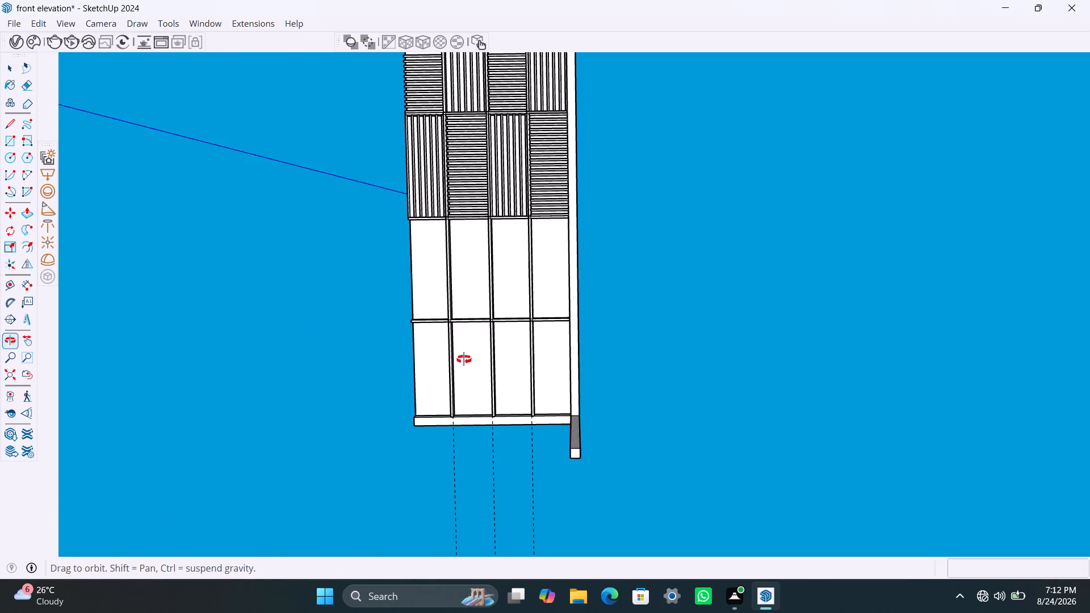
pyautogui.moveTo(464, 359); pyautogui.dragTo(463, 359, button='middle')
pyautogui.scroll(-2, 427, 272)
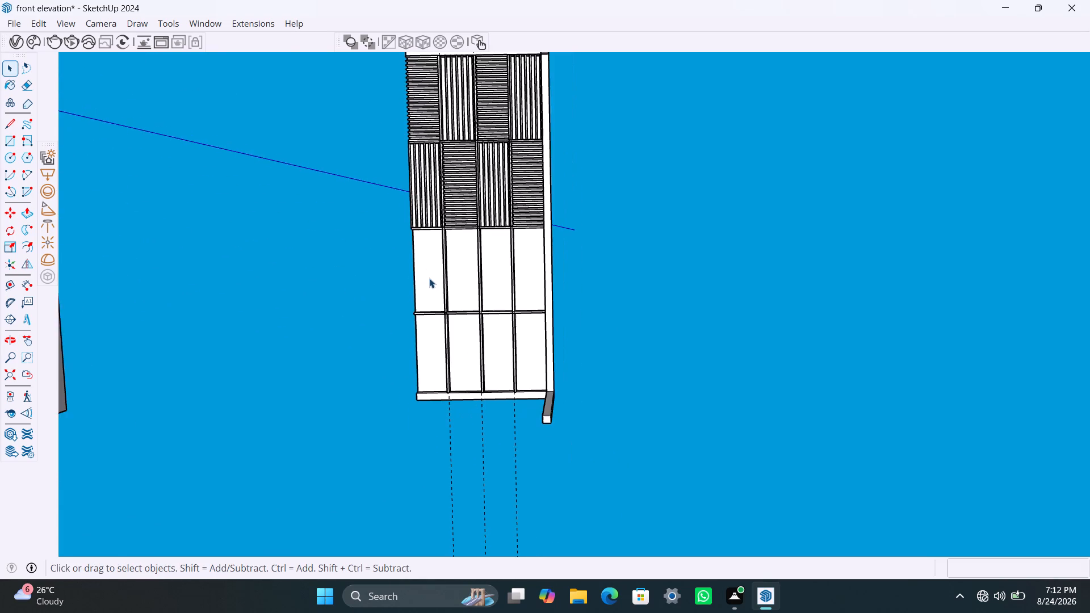
pyautogui.scroll(-3, 429, 278)
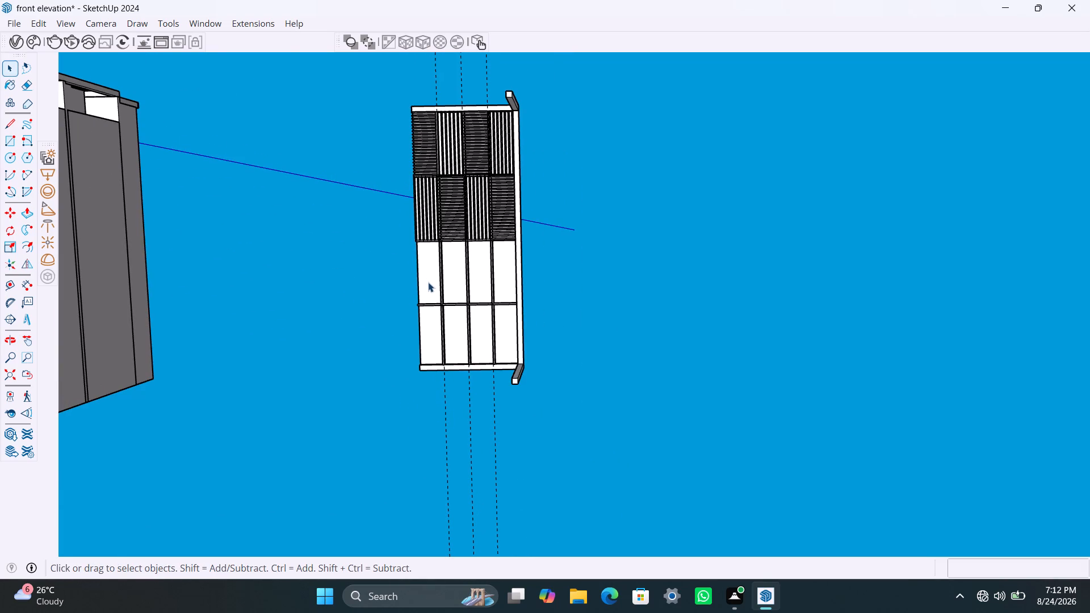
pyautogui.scroll(3, 433, 276)
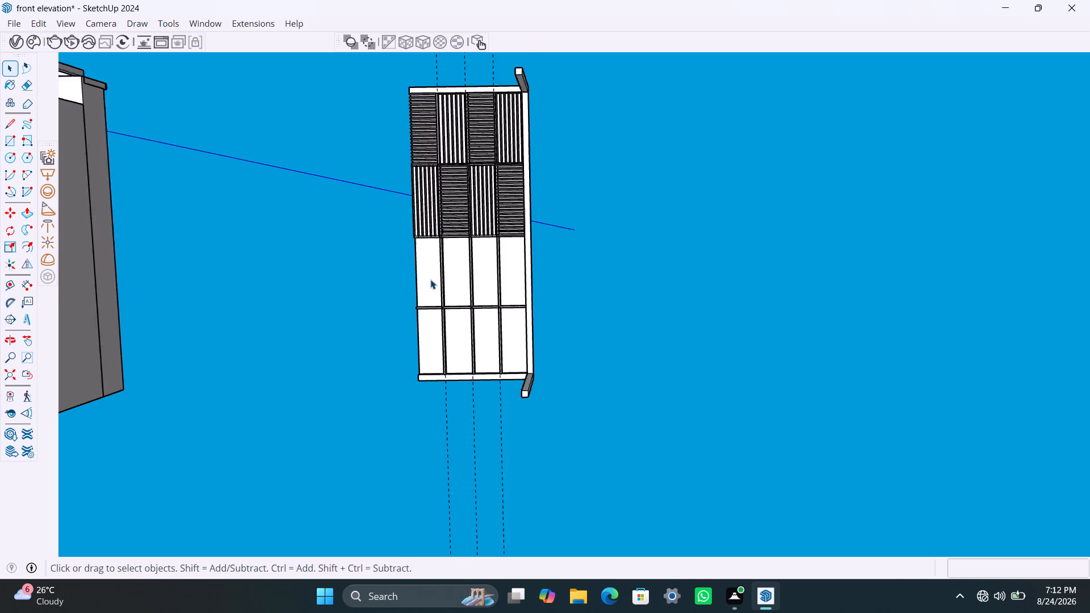
pyautogui.scroll(4, 413, 271)
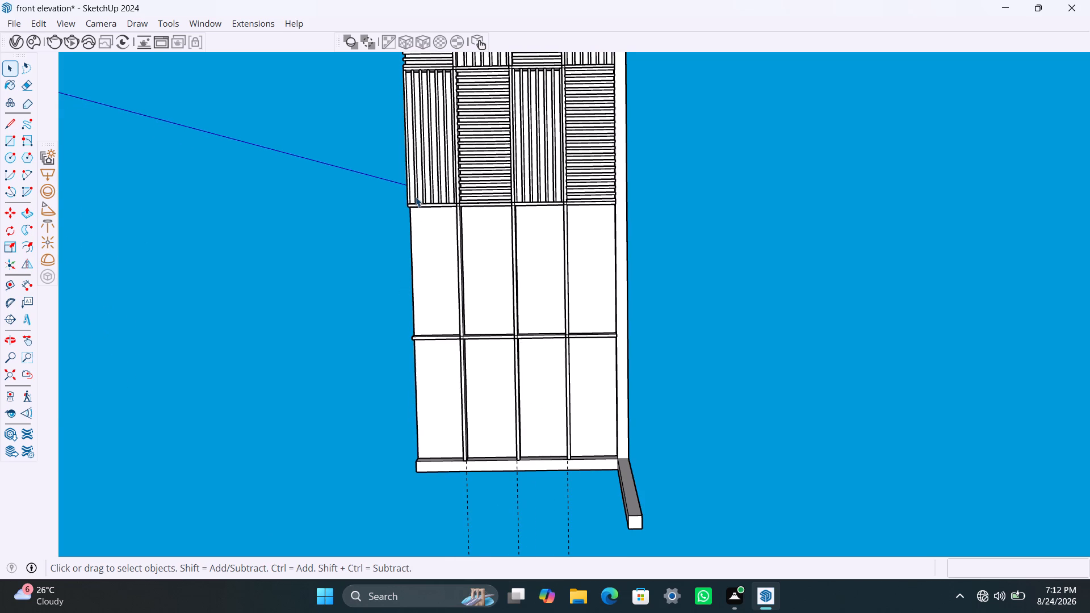
pyautogui.click(475, 201)
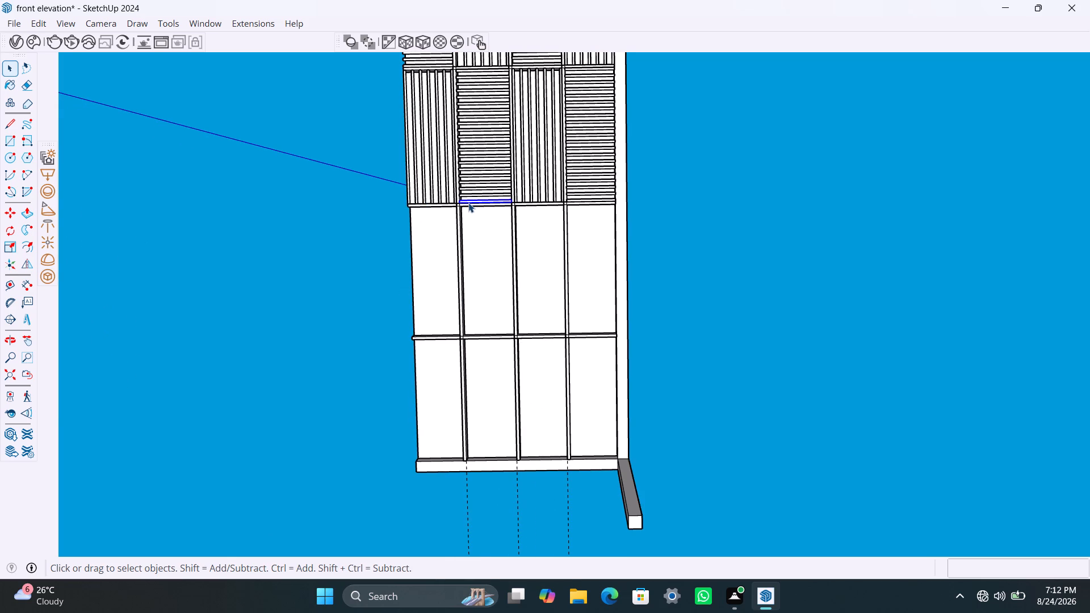
pyautogui.press('m')
pyautogui.click(462, 210)
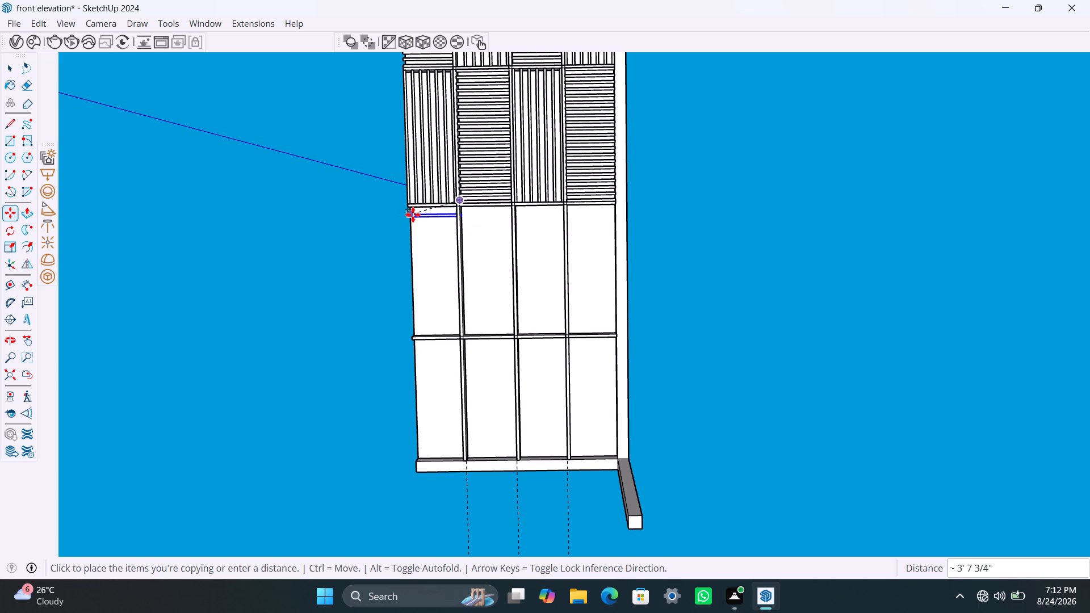
pyautogui.scroll(10, 412, 213)
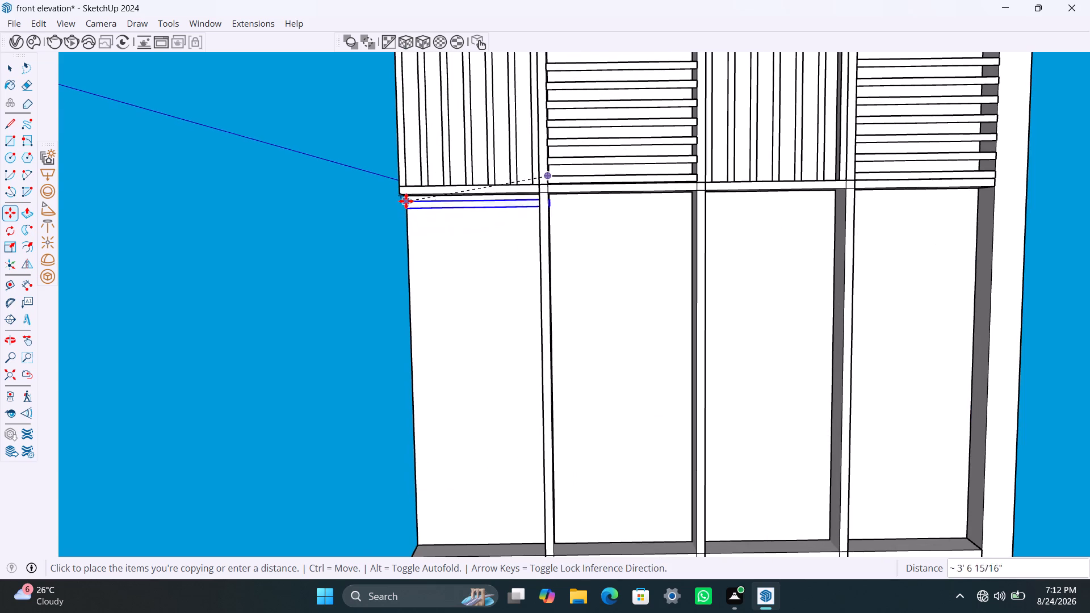
pyautogui.click(397, 198)
pyautogui.press('space')
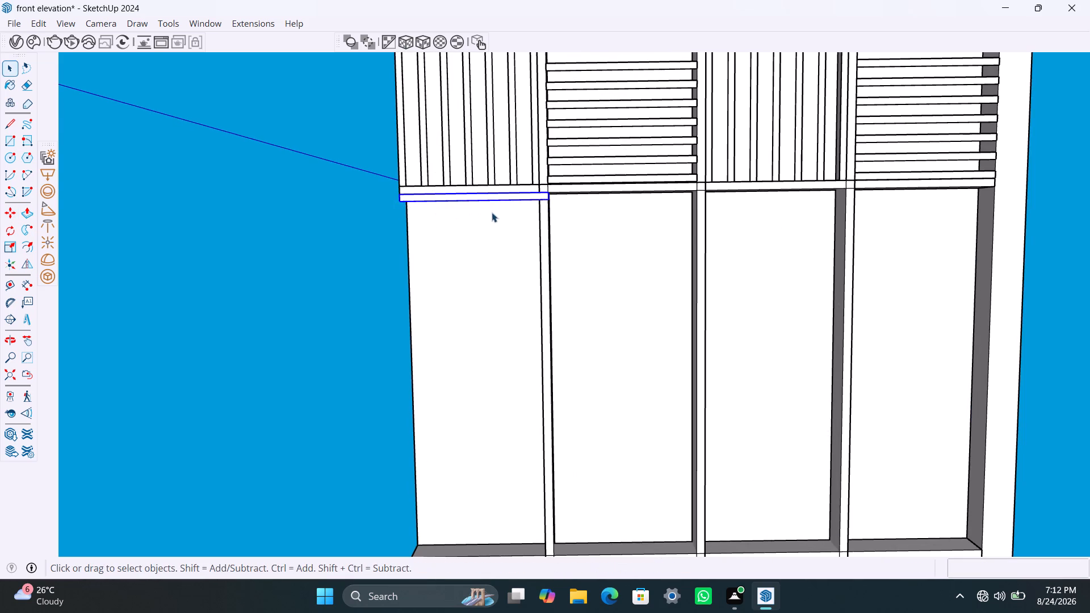
# Open the third row's copied crosswise slat group and push its overhanging end face back flush with the adjacent beam using Push/Pull.
pyautogui.moveTo(520, 225); pyautogui.dragTo(219, 212, button='middle')
pyautogui.scroll(2, 501, 255)
pyautogui.moveTo(478, 287); pyautogui.dragTo(392, 304, button='middle')
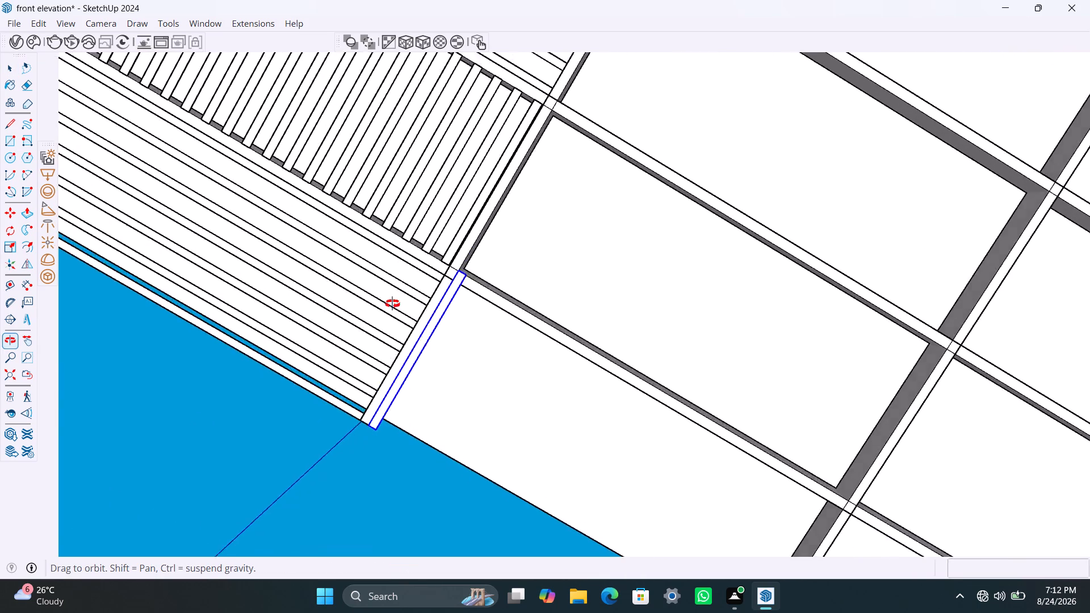
pyautogui.moveTo(392, 304); pyautogui.dragTo(969, 213, button='middle')
pyautogui.scroll(4, 530, 551)
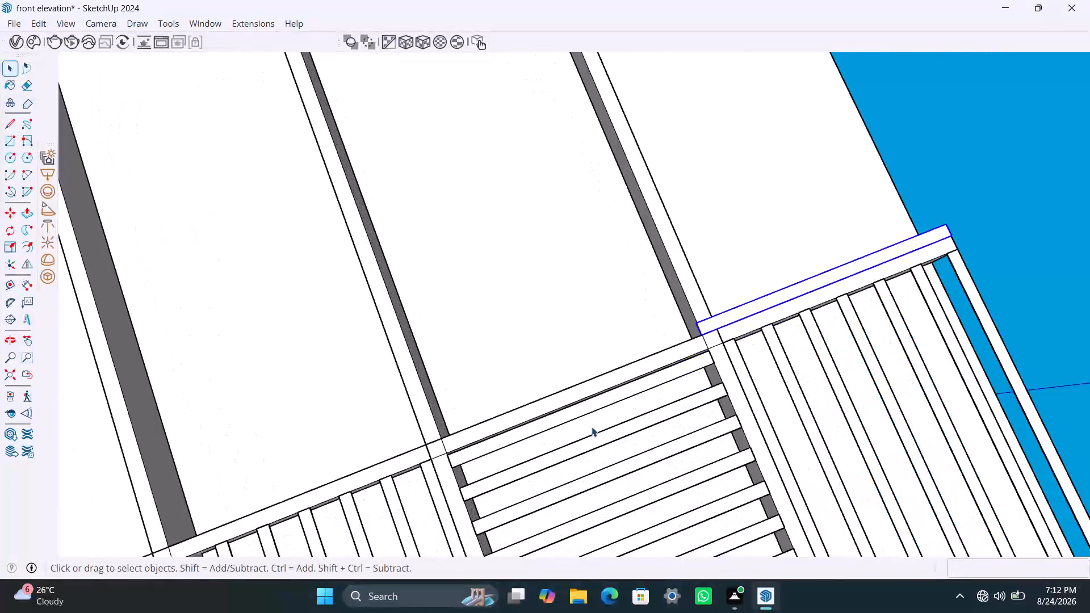
pyautogui.moveTo(600, 349); pyautogui.dragTo(898, 179, button='middle')
pyautogui.scroll(4, 701, 303)
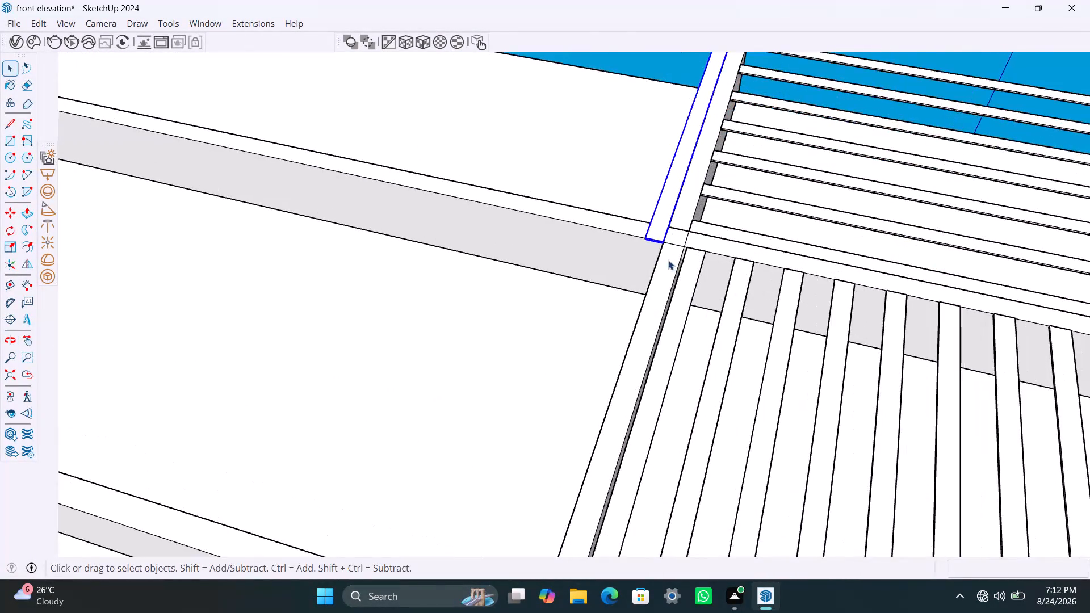
pyautogui.scroll(4, 668, 260)
pyautogui.moveTo(643, 257); pyautogui.dragTo(672, 178, button='middle')
pyautogui.scroll(13, 656, 238)
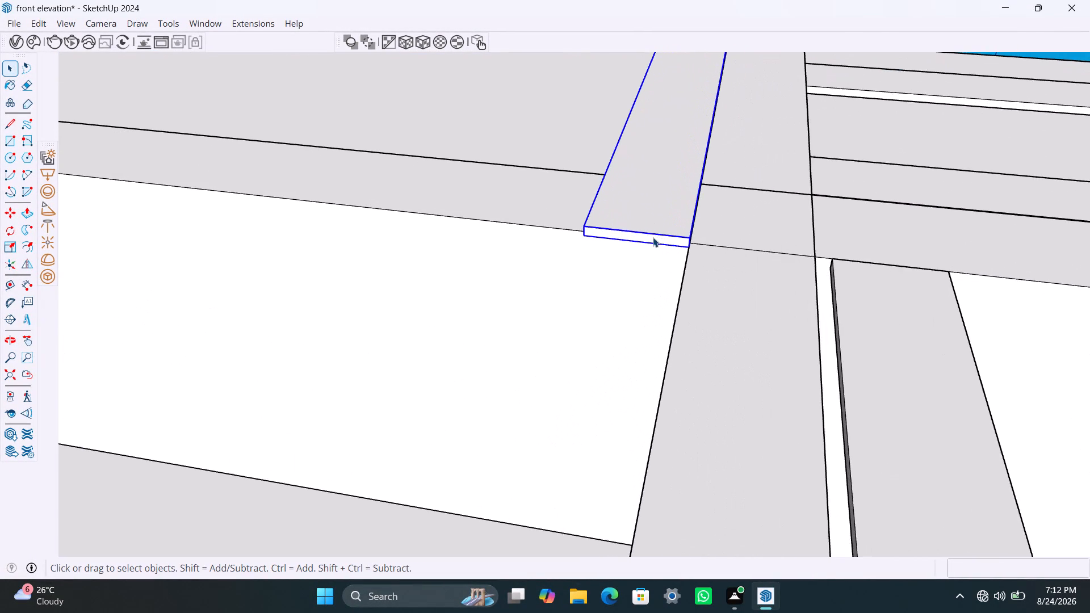
pyautogui.tripleClick(653, 237)
pyautogui.doubleClick(654, 237)
pyautogui.doubleClick(657, 237)
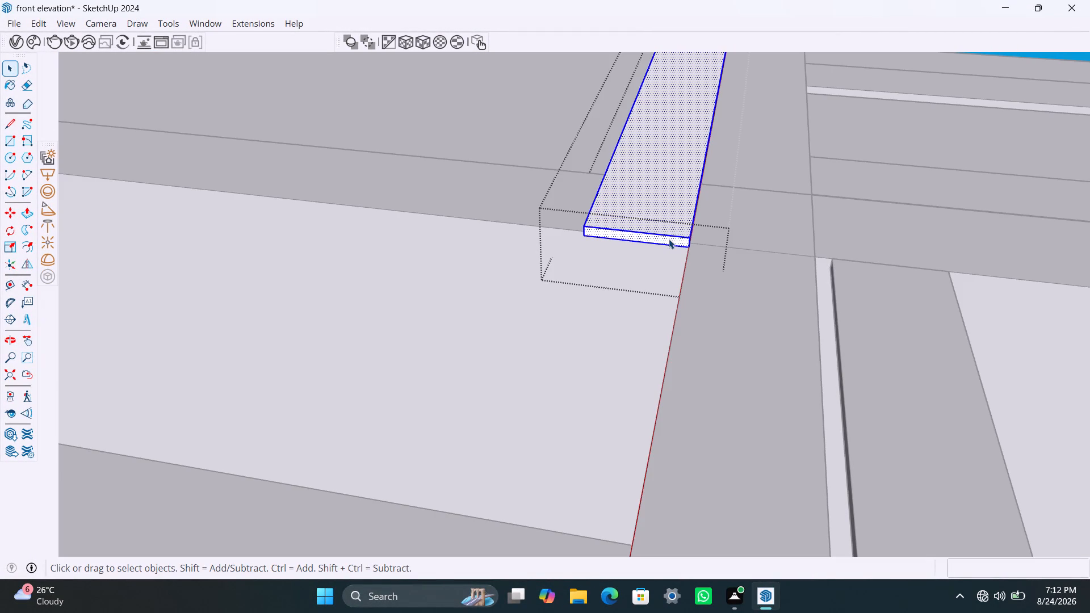
pyautogui.click(669, 240)
pyautogui.press('p')
pyautogui.click(673, 241)
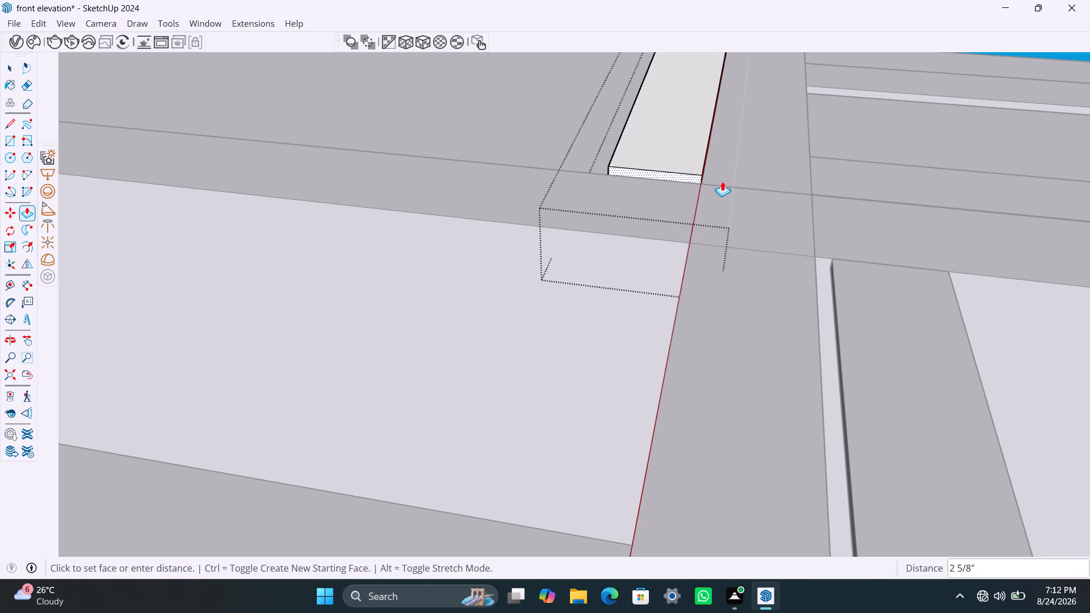
pyautogui.click(722, 181)
pyautogui.press('space')
pyautogui.moveTo(628, 204); pyautogui.dragTo(682, 306, button='middle')
pyautogui.scroll(3, 623, 180)
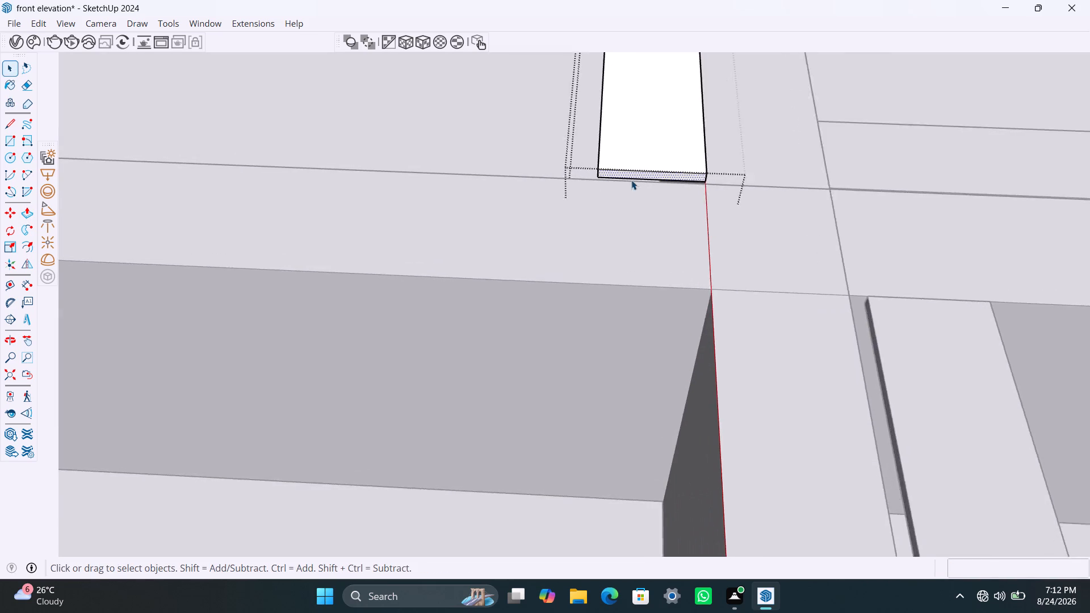
pyautogui.scroll(1, 631, 180)
pyautogui.press('p')
pyautogui.click(640, 173)
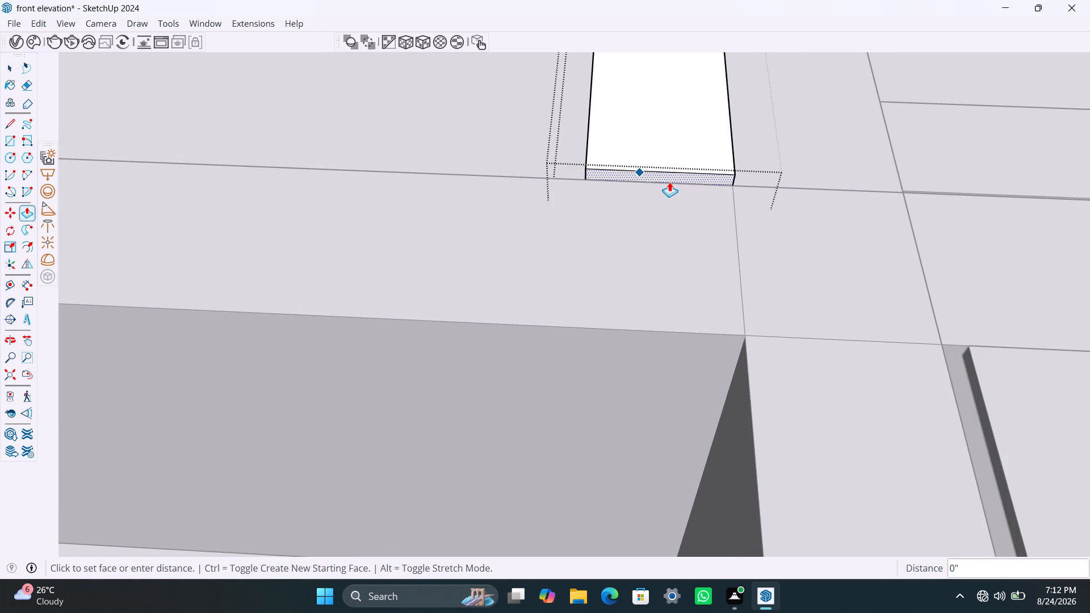
pyautogui.click(696, 180)
pyautogui.press('space')
pyautogui.scroll(-17, 471, 231)
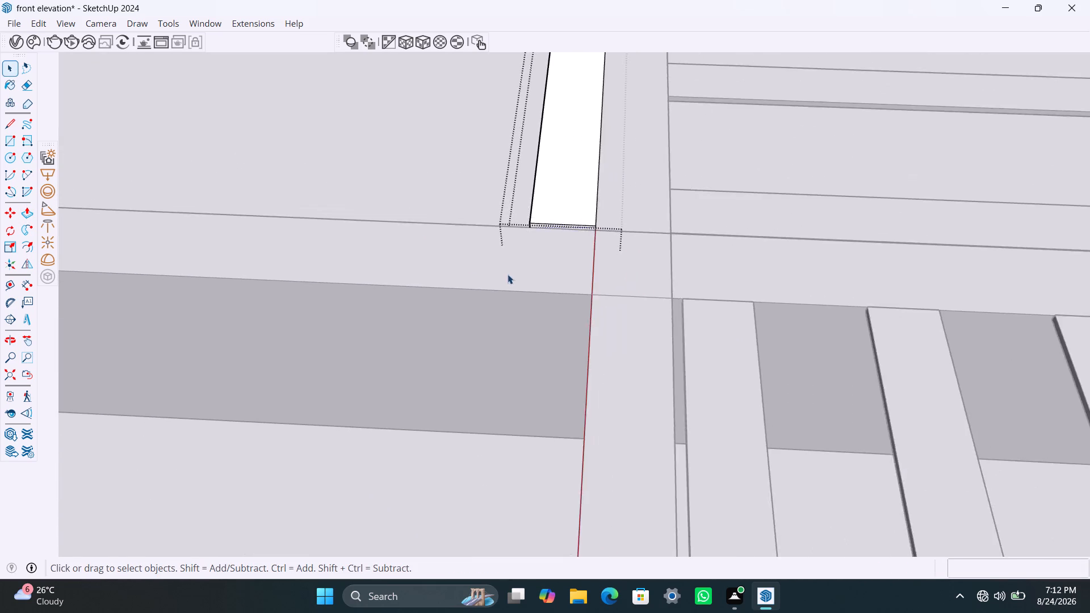
pyautogui.scroll(-20, 508, 274)
pyautogui.scroll(-12, 508, 274)
pyautogui.click(418, 184)
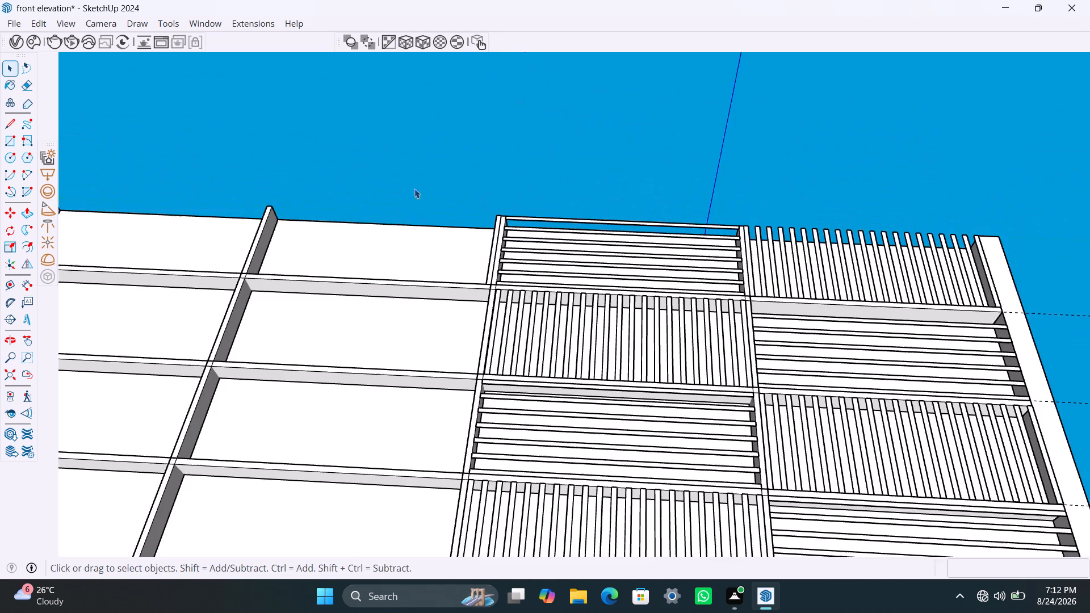
# Copy the trimmed crosswise slat about 8' 7 1/8" to the far end of the third row's first bay and divide the spacing into 20.
pyautogui.moveTo(389, 292); pyautogui.dragTo(945, 330, button='middle')
pyautogui.scroll(-2, 425, 503)
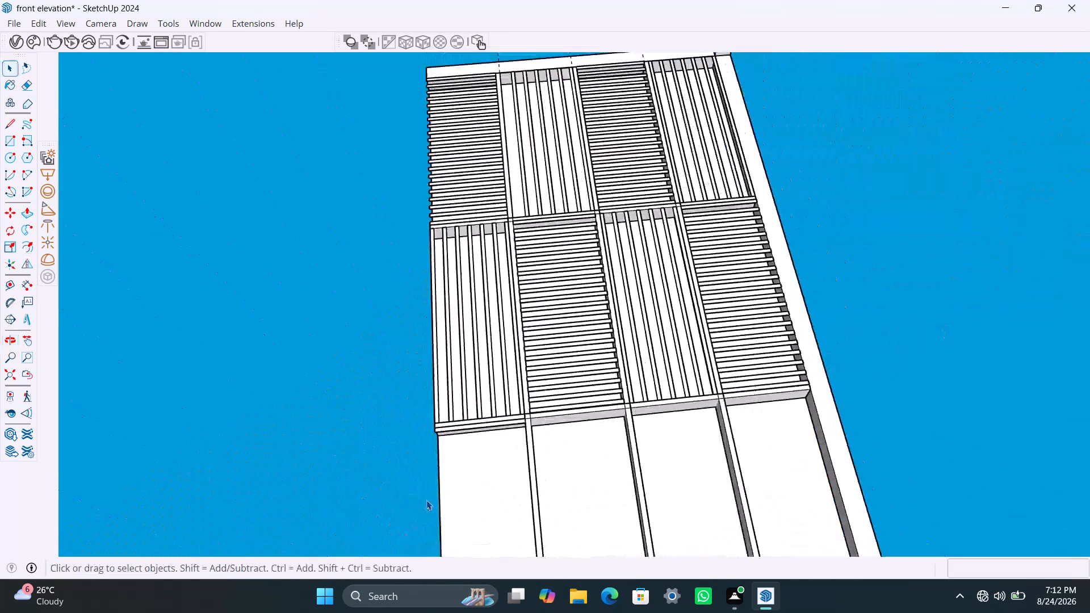
pyautogui.scroll(-1, 426, 500)
pyautogui.keyDown('shift'); pyautogui.moveTo(415, 465); pyautogui.dragTo(360, 209, button='middle'); pyautogui.keyUp('shift')
pyautogui.scroll(3, 402, 201)
pyautogui.click(381, 190)
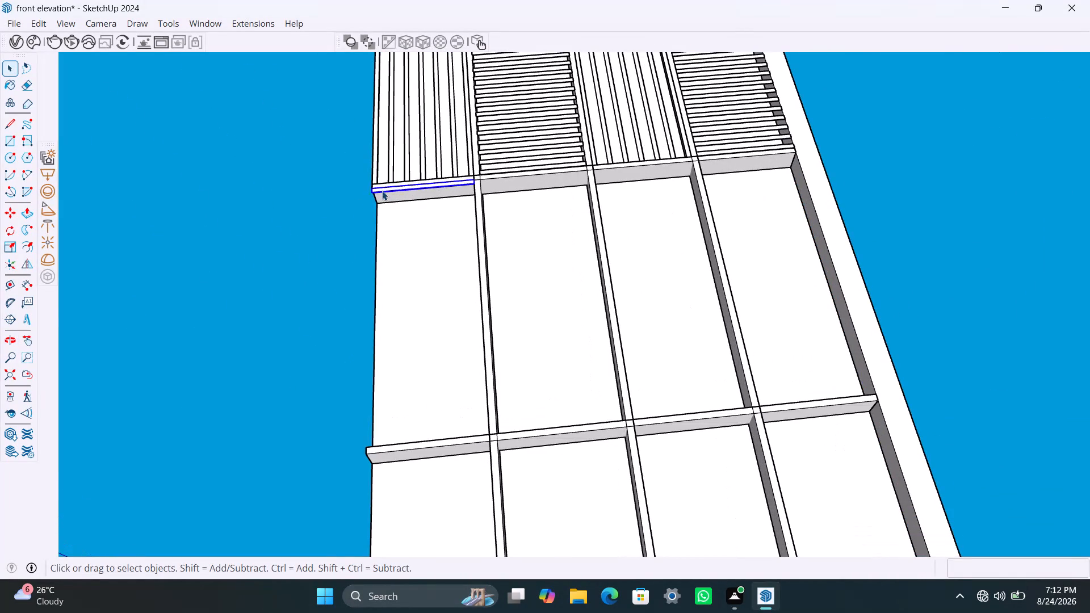
pyautogui.press('m')
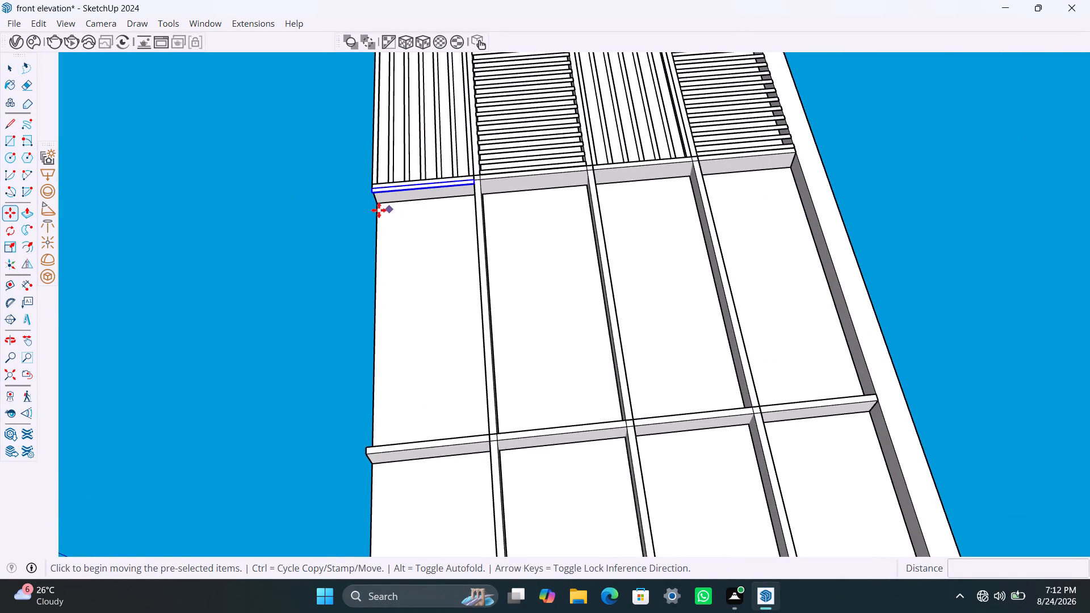
pyautogui.keyDown('ctrl'); pyautogui.click(371, 196); pyautogui.keyUp('ctrl')
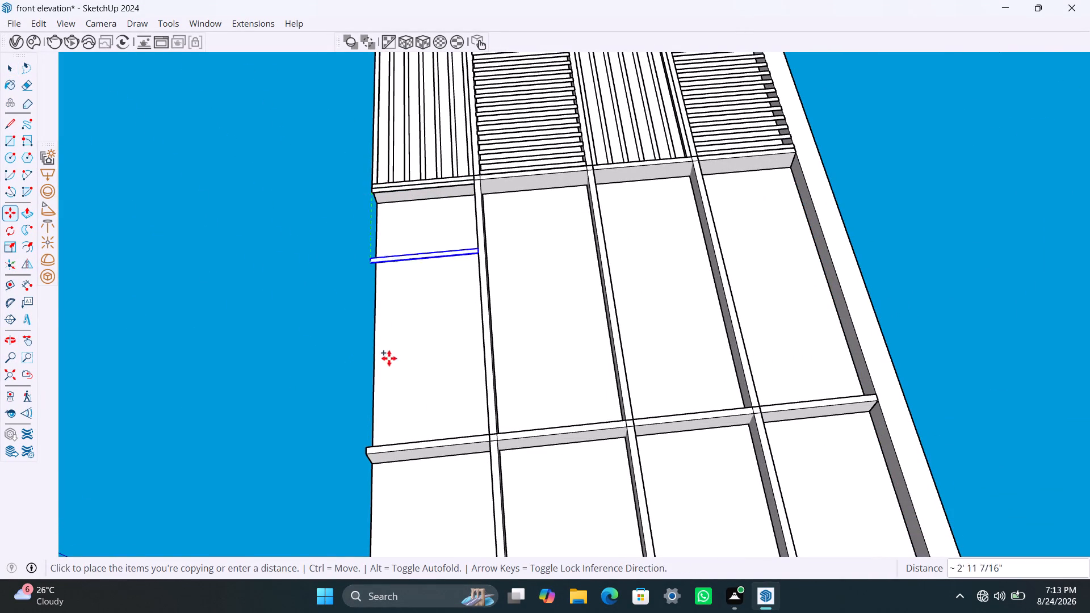
pyautogui.click(363, 449)
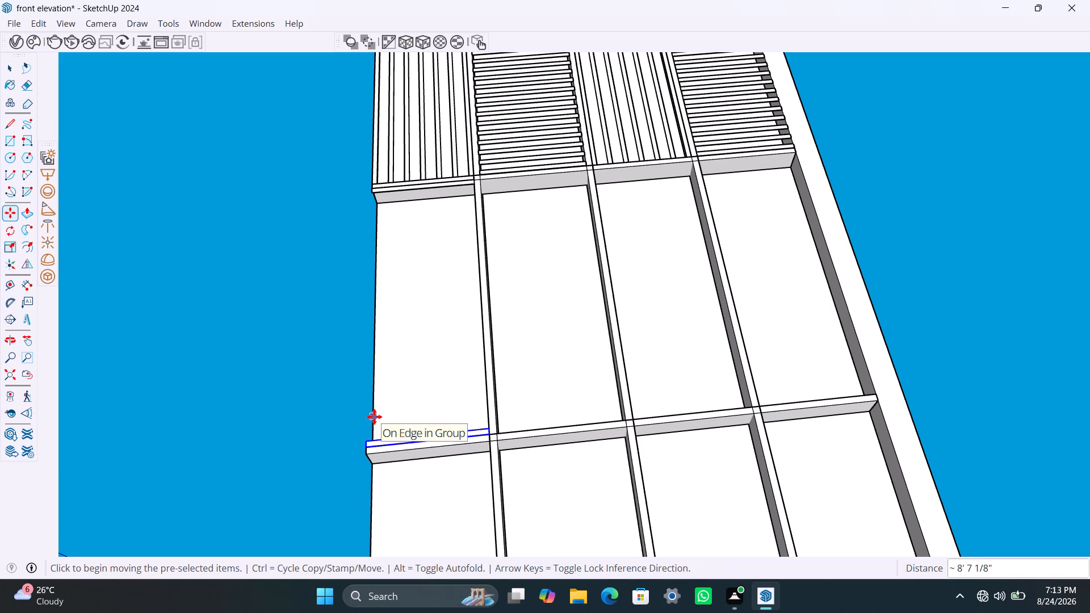
pyautogui.write('/20')
pyautogui.press('Return')
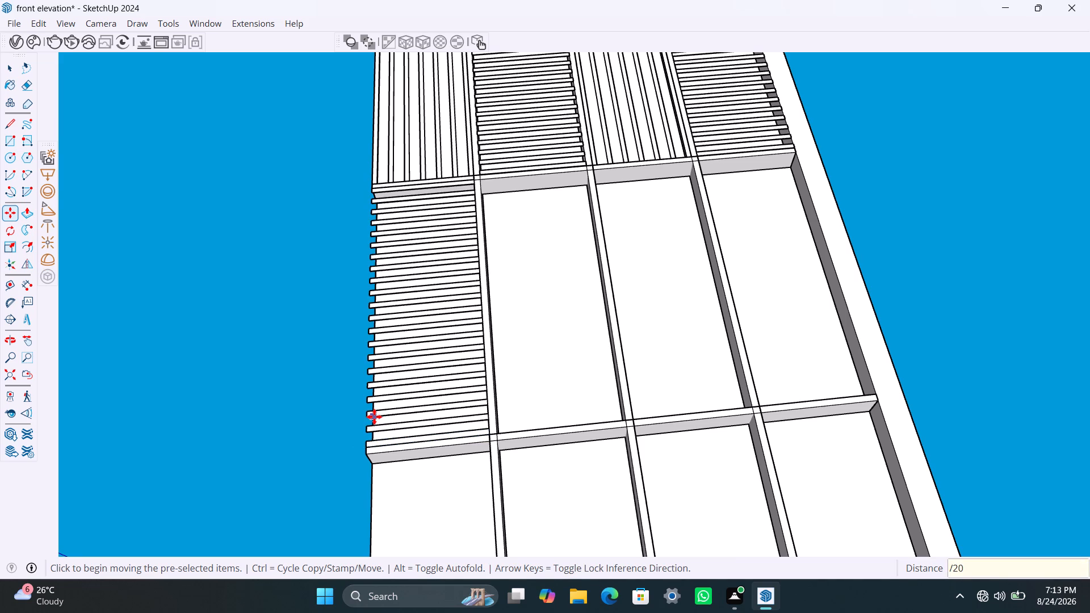
pyautogui.press('space')
# Copy the first bay's starting crosswise slat about 7' 1 11/16" to the starting corner of the third row's third bay.
pyautogui.click(370, 191)
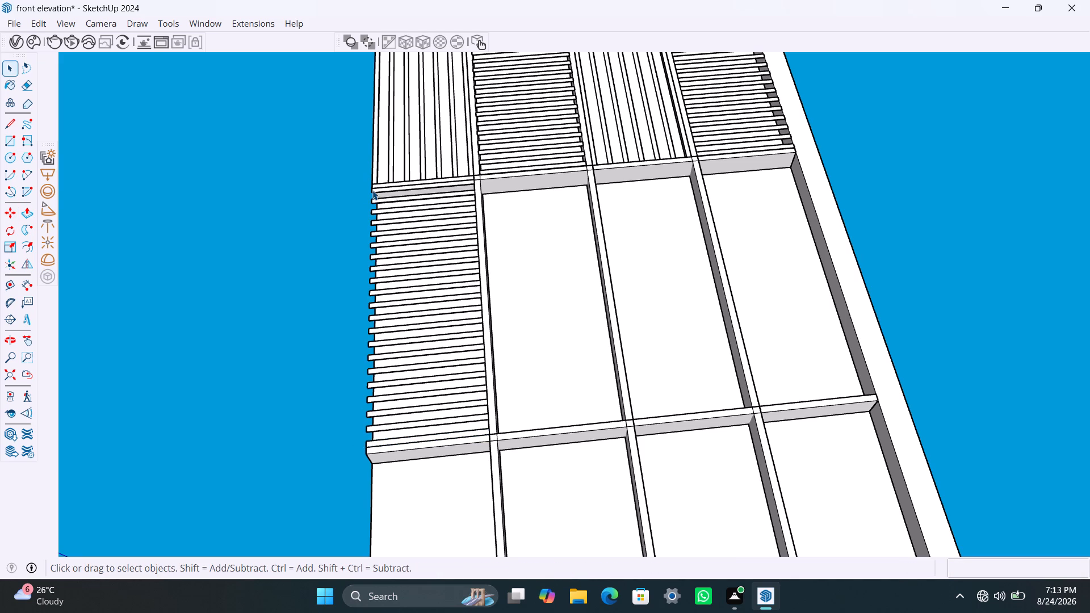
pyautogui.click(372, 190)
pyautogui.press('m')
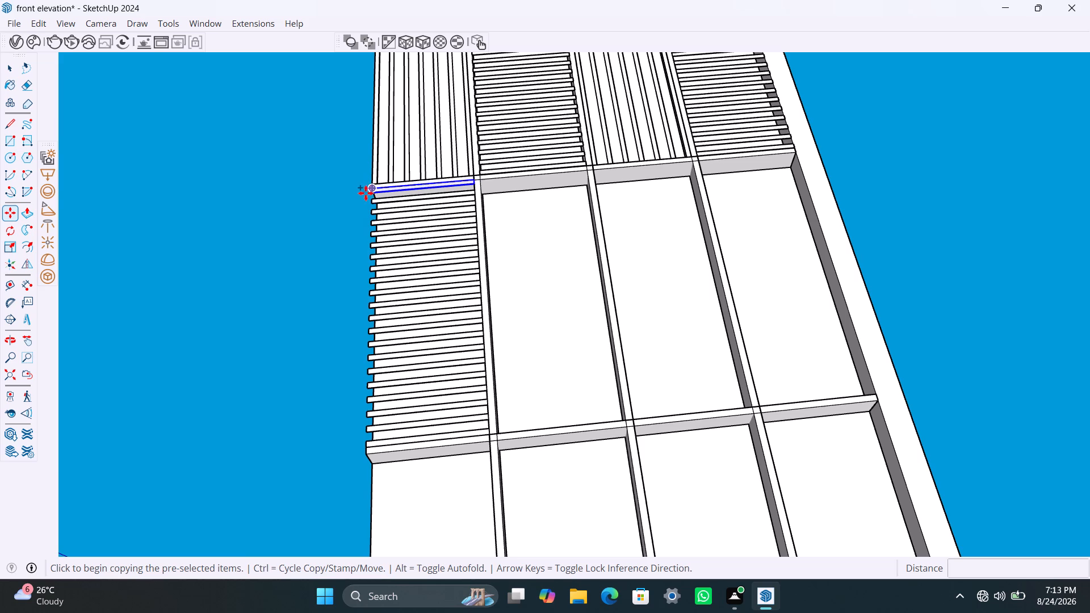
pyautogui.scroll(8, 371, 191)
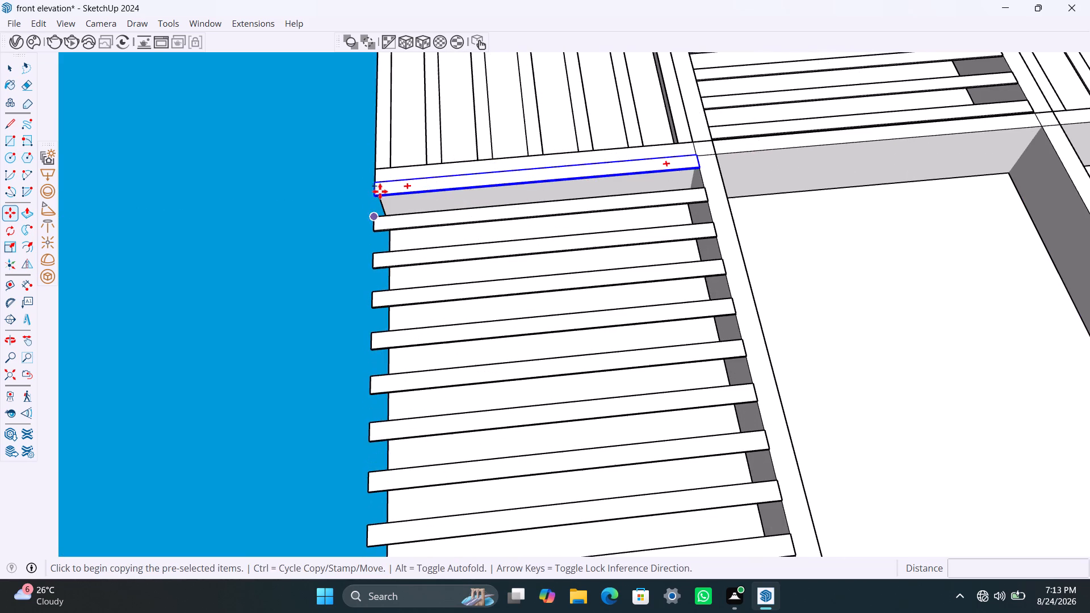
pyautogui.click(379, 192)
pyautogui.scroll(-2, 694, 162)
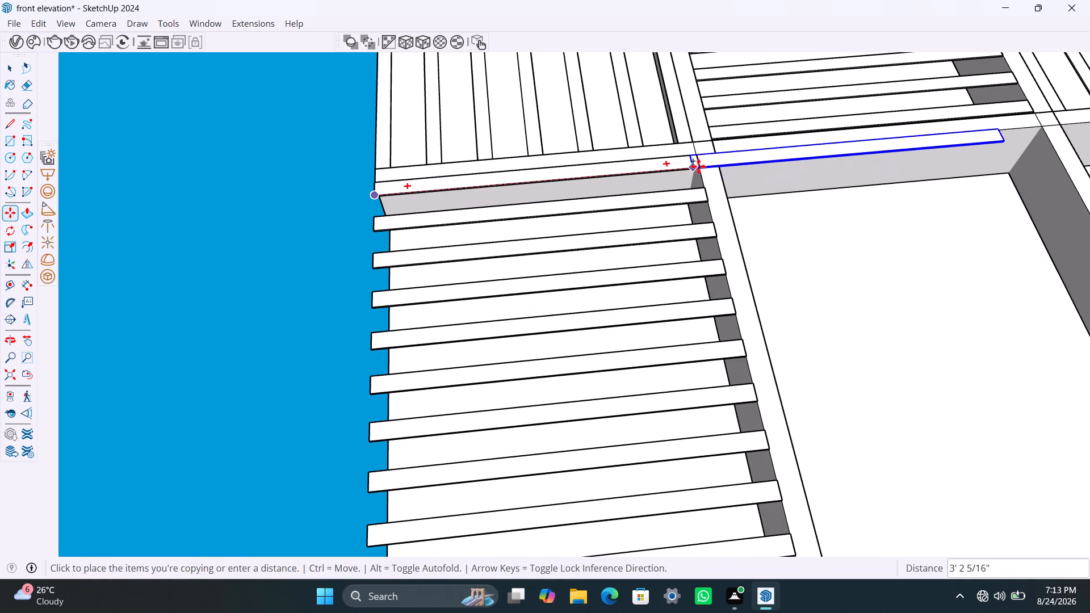
pyautogui.scroll(-5, 698, 166)
pyautogui.moveTo(708, 167); pyautogui.dragTo(448, 178, button='middle')
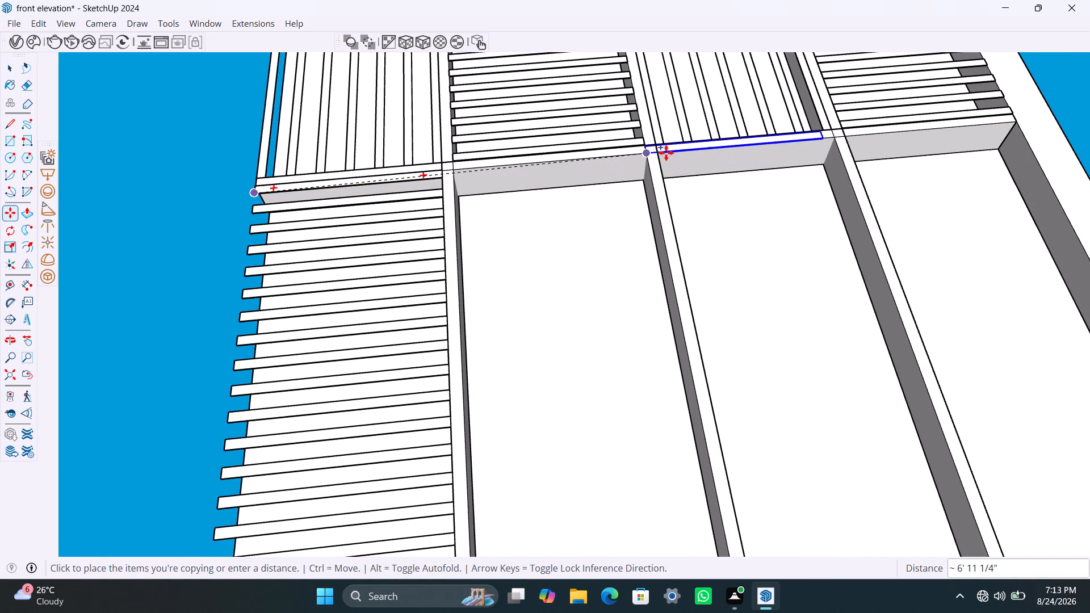
pyautogui.click(659, 153)
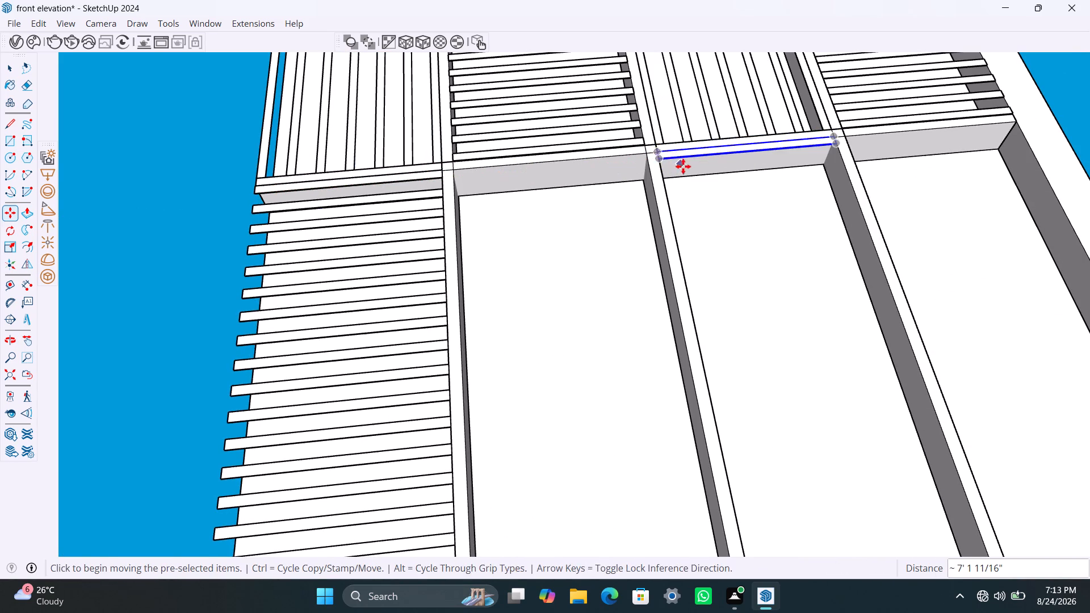
# Copy the third bay's starting crosswise slat about 8' 7 3/16" to the bay's far end and divide the spacing into 20.
pyautogui.press('space')
pyautogui.press('m')
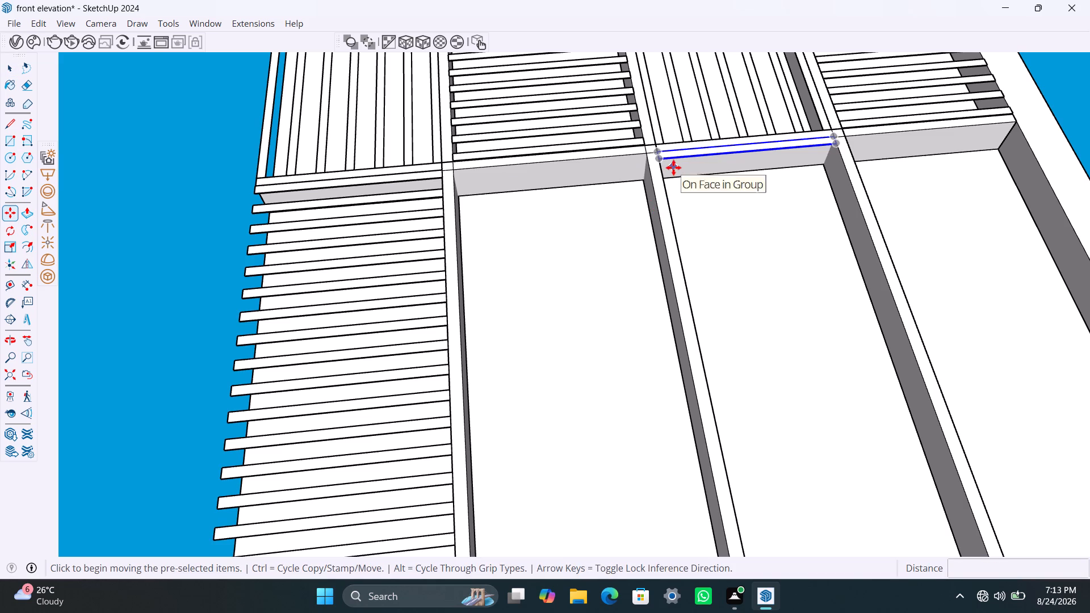
pyautogui.click(666, 159)
pyautogui.scroll(-8, 677, 225)
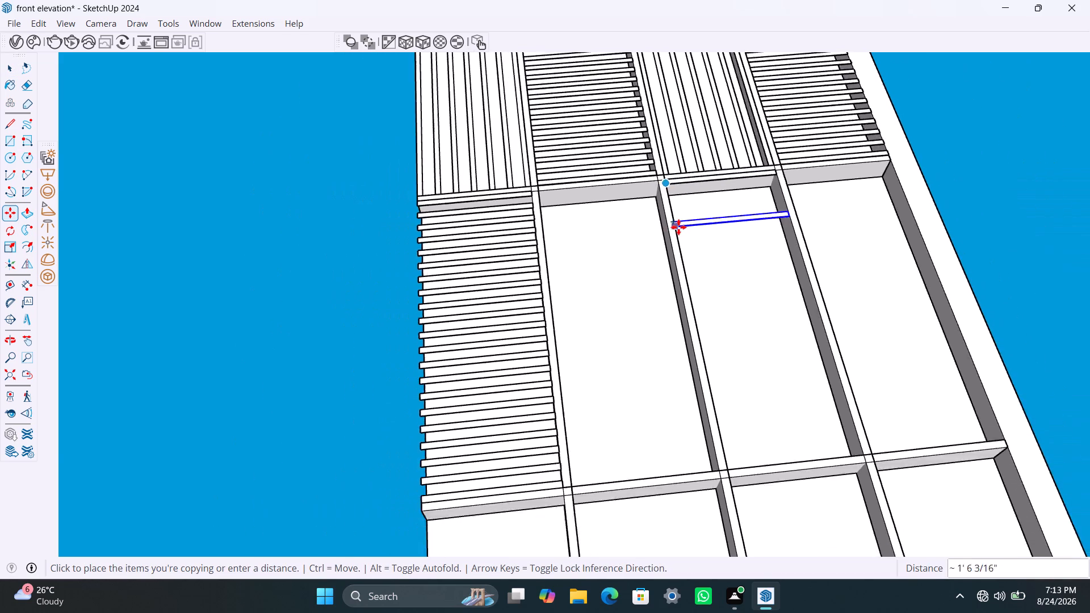
pyautogui.scroll(-7, 678, 227)
pyautogui.keyDown('shift'); pyautogui.moveTo(679, 238); pyautogui.dragTo(665, 171, button='middle'); pyautogui.keyUp('shift')
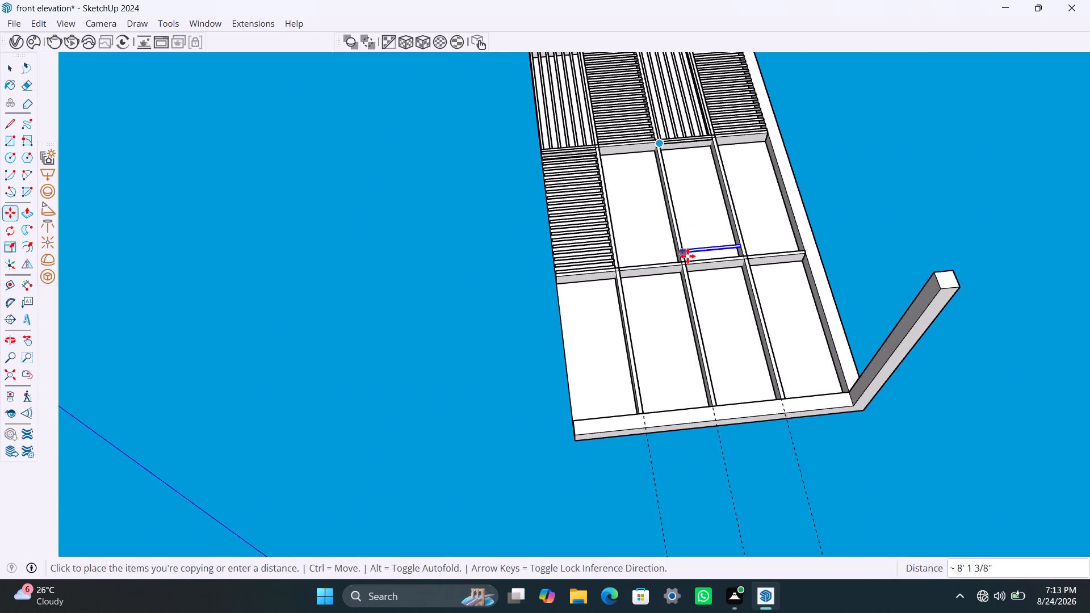
pyautogui.scroll(3, 697, 254)
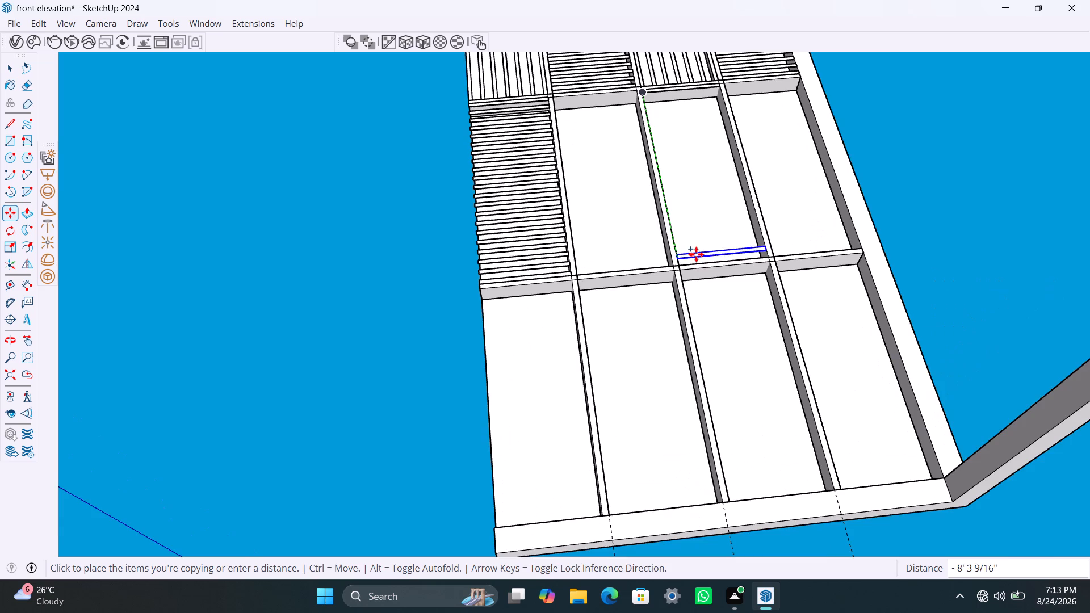
pyautogui.scroll(8, 696, 254)
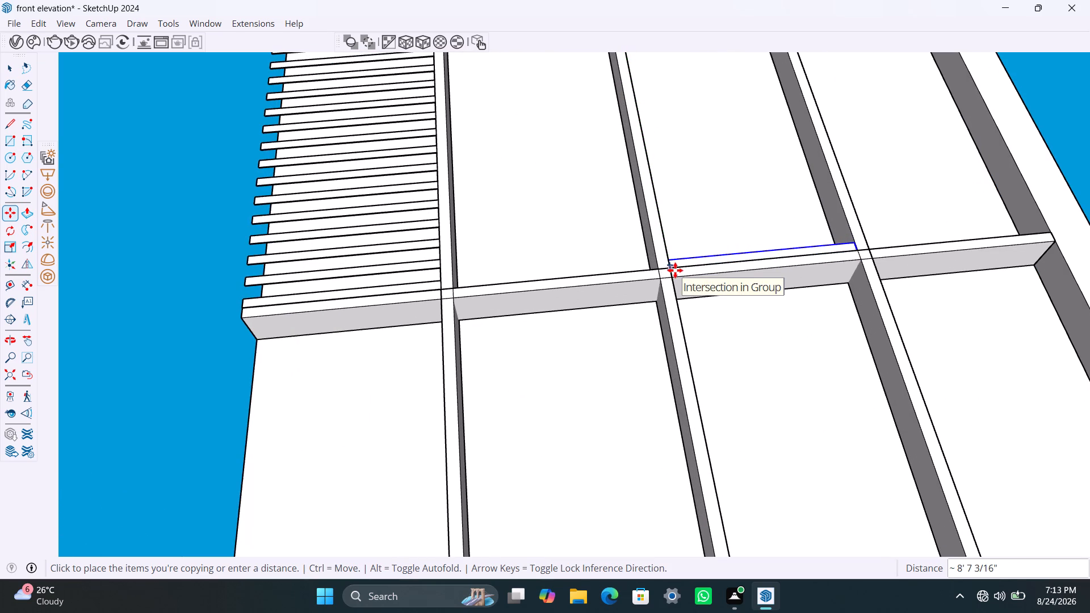
pyautogui.click(675, 270)
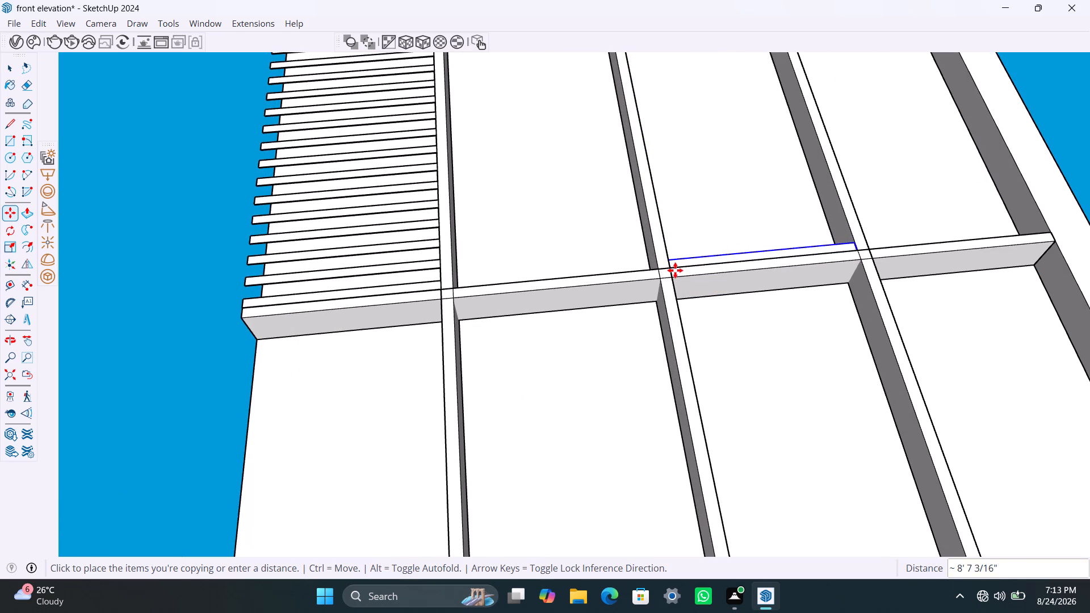
pyautogui.press('/')
pyautogui.write('20')
pyautogui.press('Return')
pyautogui.press('space')
# Copy the last crosswise slat of the third row's third bay about 3' 8 5/16" to the starting corner of the fourth row's second bay.
pyautogui.scroll(-11, 540, 186)
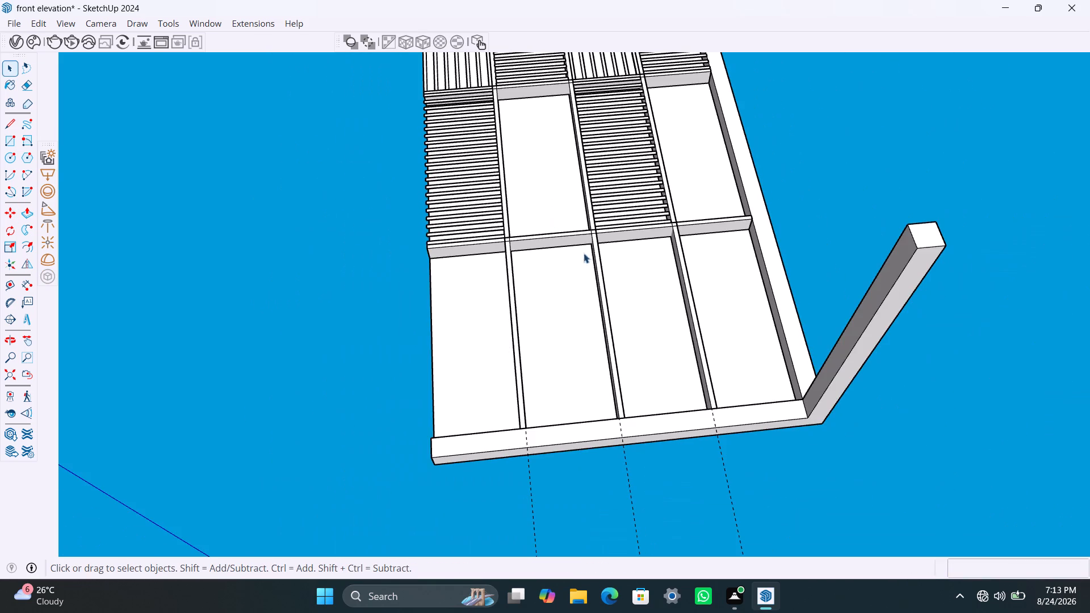
pyautogui.moveTo(591, 253); pyautogui.dragTo(561, 267, button='middle')
pyautogui.scroll(7, 620, 234)
pyautogui.click(598, 232)
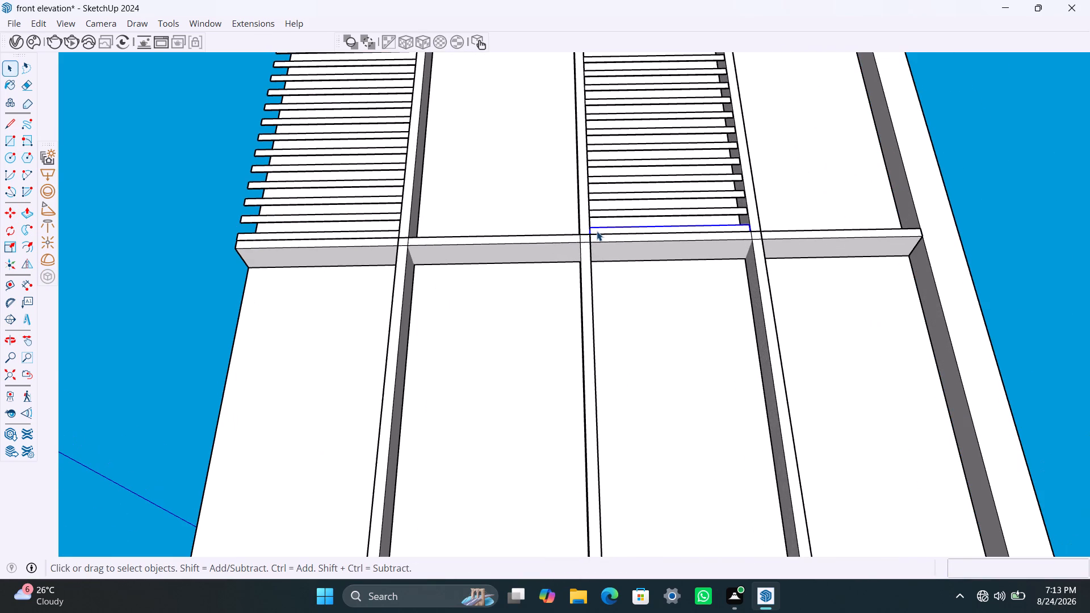
pyautogui.press('m')
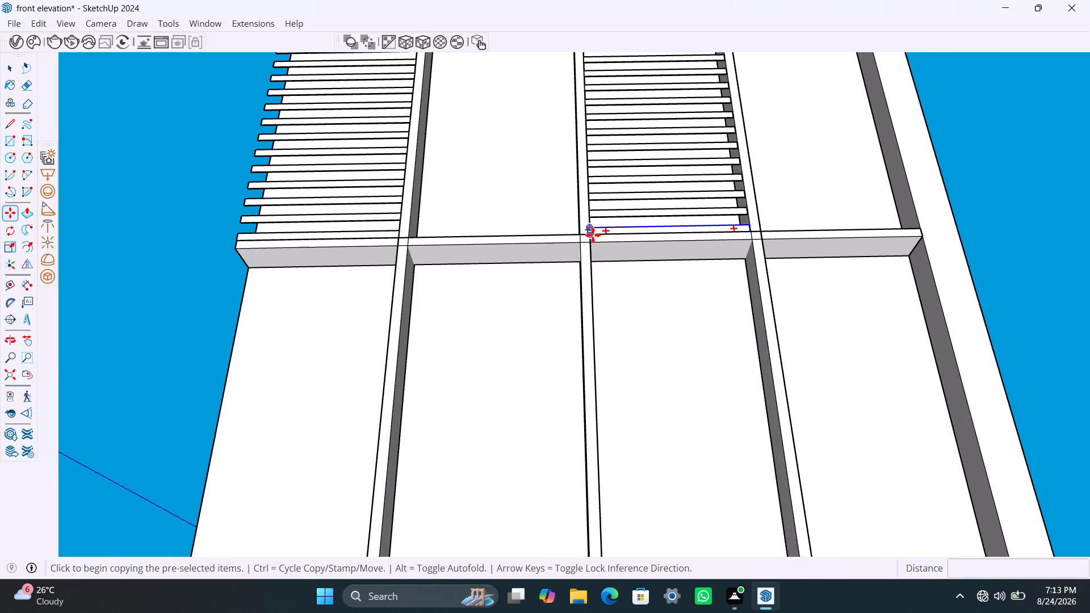
pyautogui.click(593, 235)
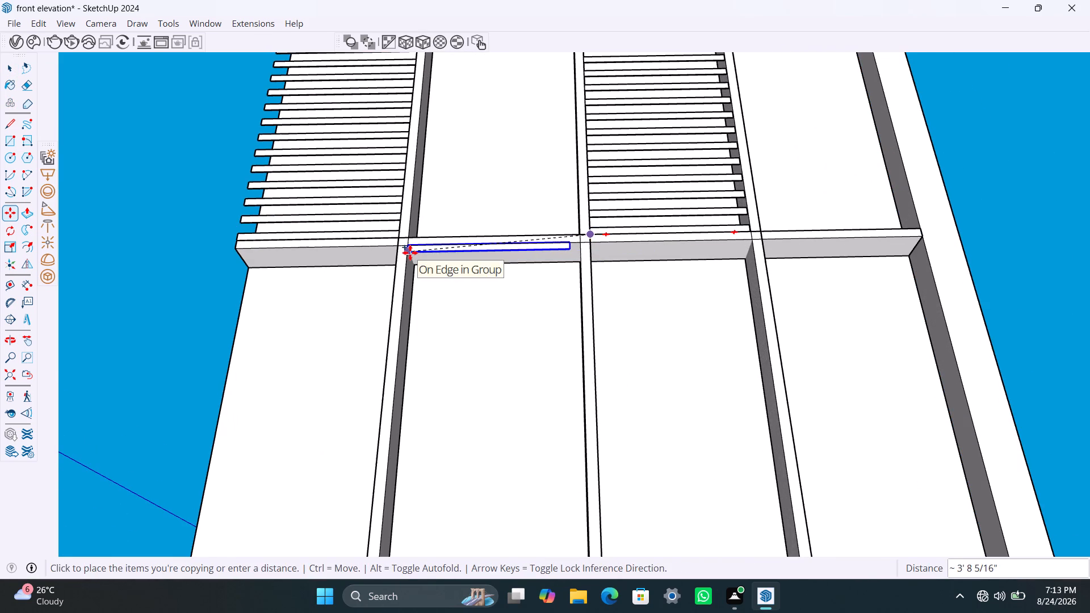
pyautogui.click(410, 253)
pyautogui.press('space')
# Move the fourth row's copied crosswise slat slightly by its end corner against the row beam.
pyautogui.moveTo(543, 279); pyautogui.dragTo(420, 297, button='middle')
pyautogui.scroll(4, 603, 254)
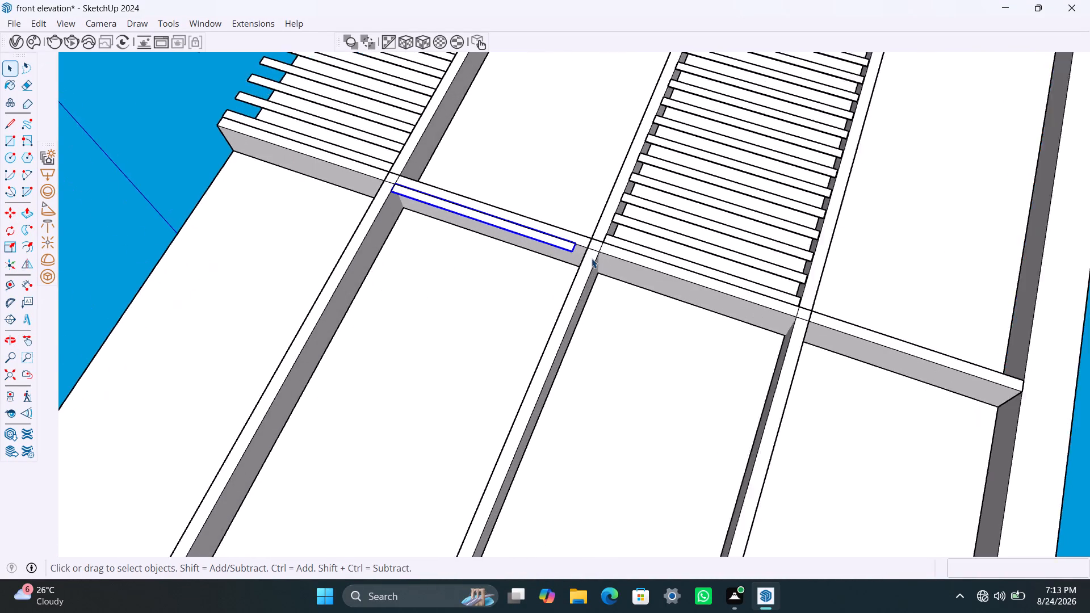
pyautogui.scroll(10, 573, 238)
pyautogui.press('m')
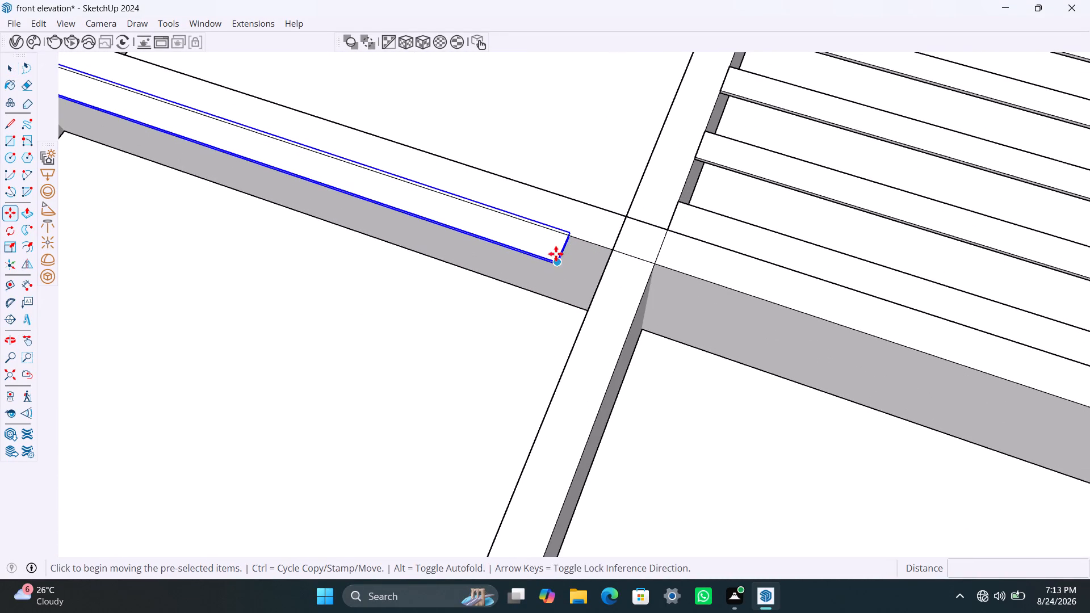
pyautogui.click(568, 234)
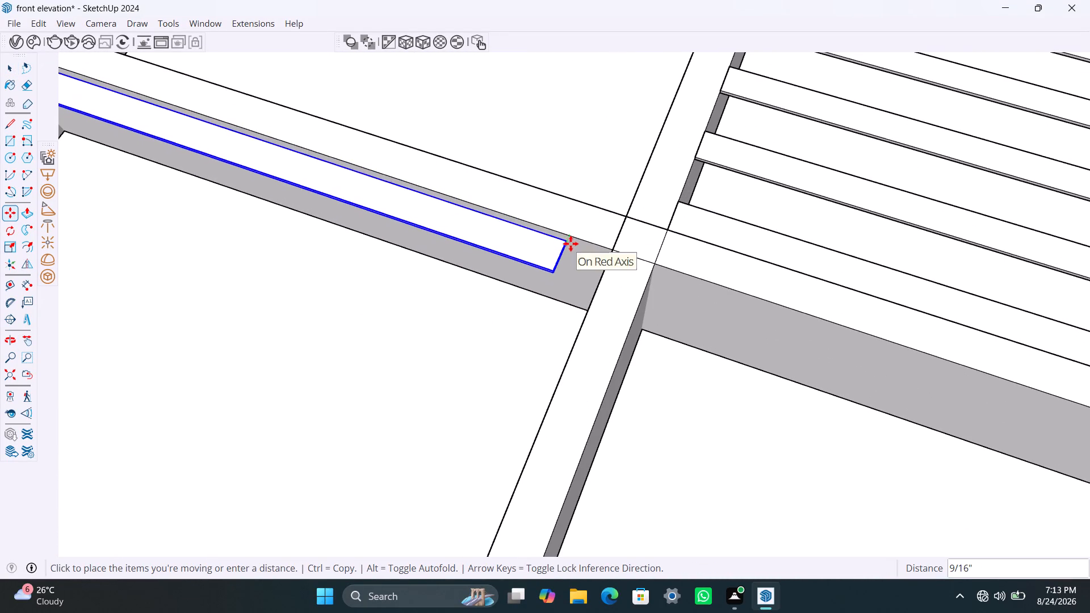
pyautogui.press('Escape')
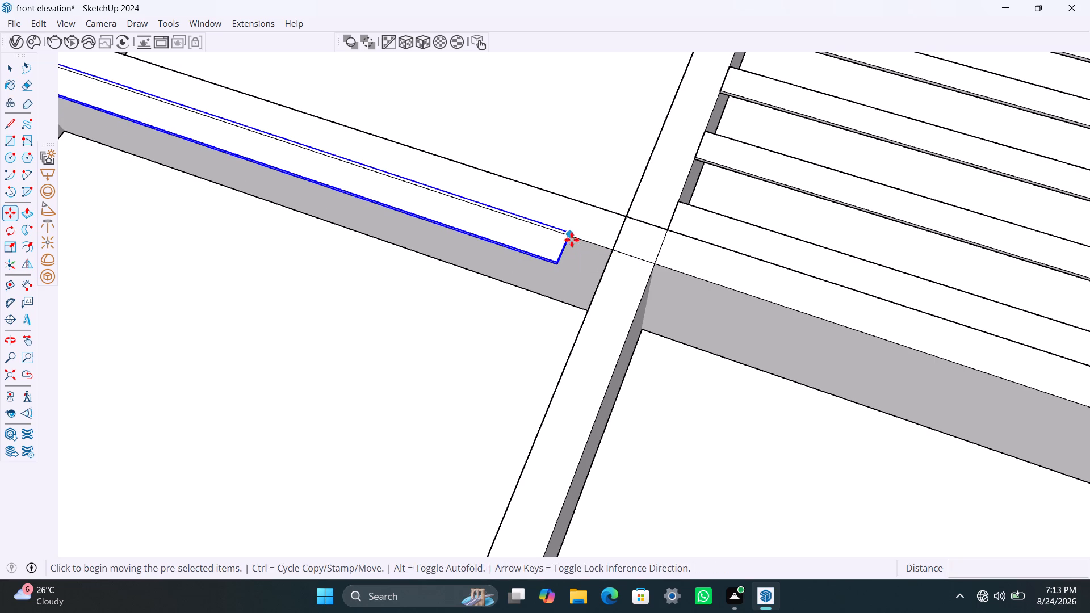
pyautogui.click(570, 234)
pyautogui.click(571, 238)
pyautogui.press('space')
# Open the fourth row's copied slat group and extend its short end face about 2 9/16" to the adjacent beam using Push/Pull.
pyautogui.scroll(4, 565, 263)
pyautogui.moveTo(555, 260); pyautogui.dragTo(503, 245, button='middle')
pyautogui.scroll(13, 564, 253)
pyautogui.tripleClick(567, 236)
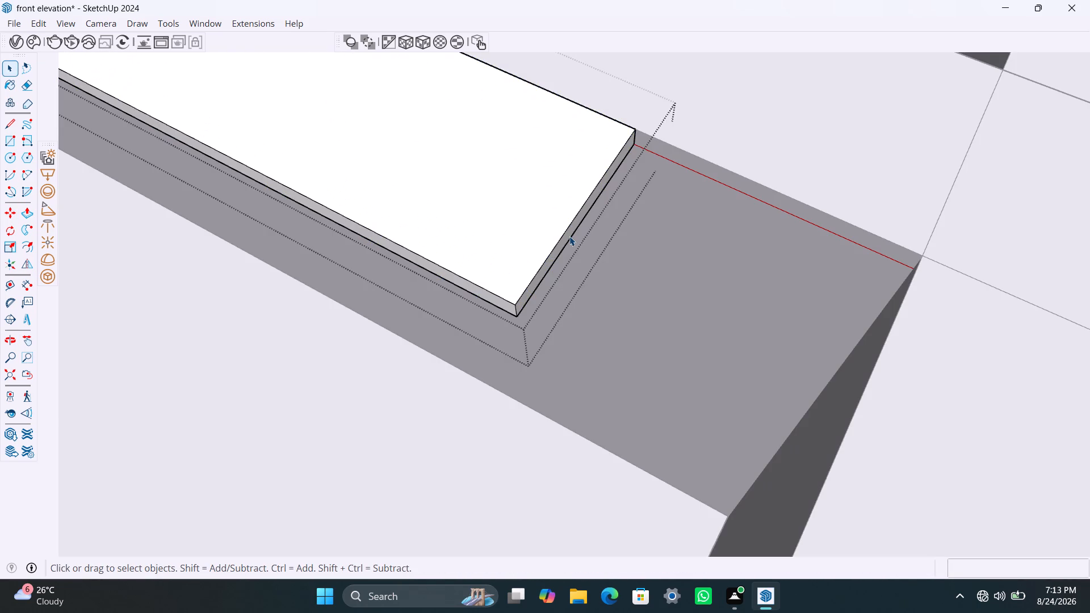
pyautogui.doubleClick(569, 235)
pyautogui.click(567, 235)
pyautogui.click(560, 234)
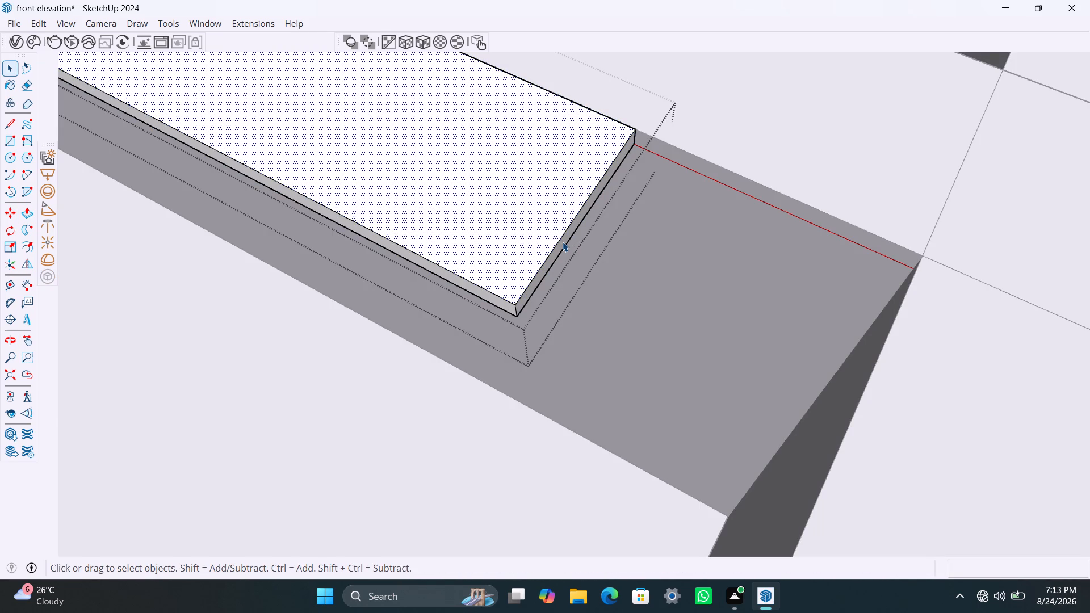
pyautogui.click(563, 242)
pyautogui.click(563, 242)
pyautogui.click(563, 242)
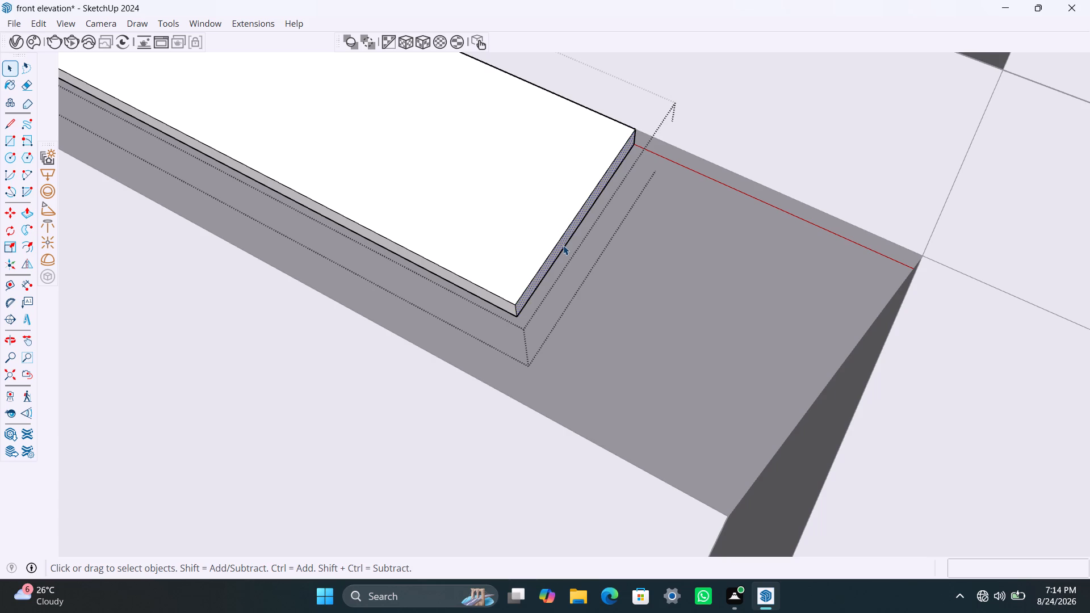
pyautogui.press('p')
pyautogui.click(563, 245)
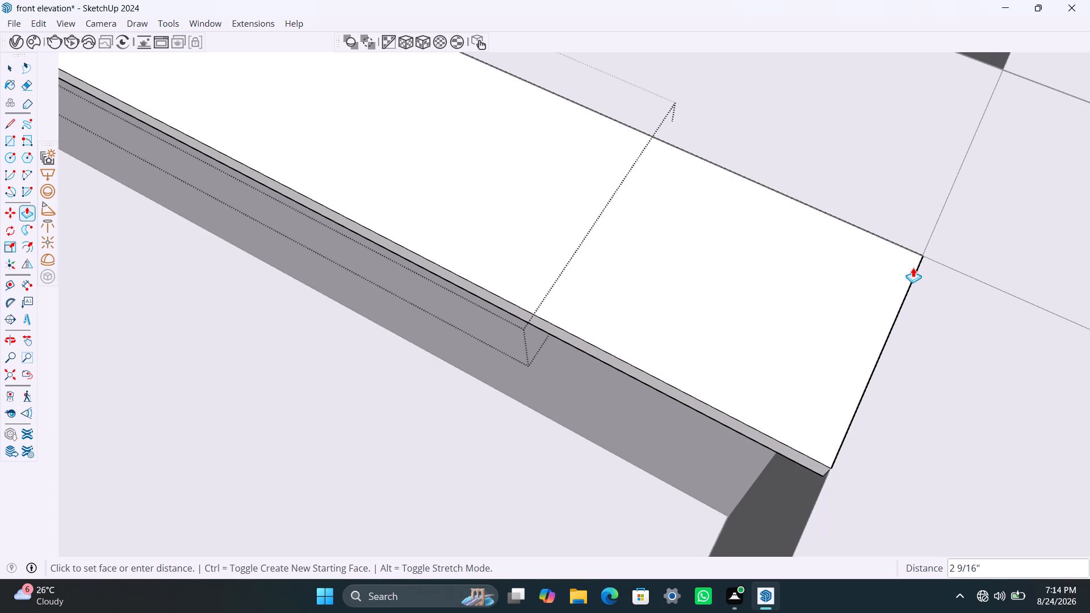
pyautogui.click(919, 258)
pyautogui.press('space')
pyautogui.scroll(-20, 708, 341)
pyautogui.scroll(-7, 708, 341)
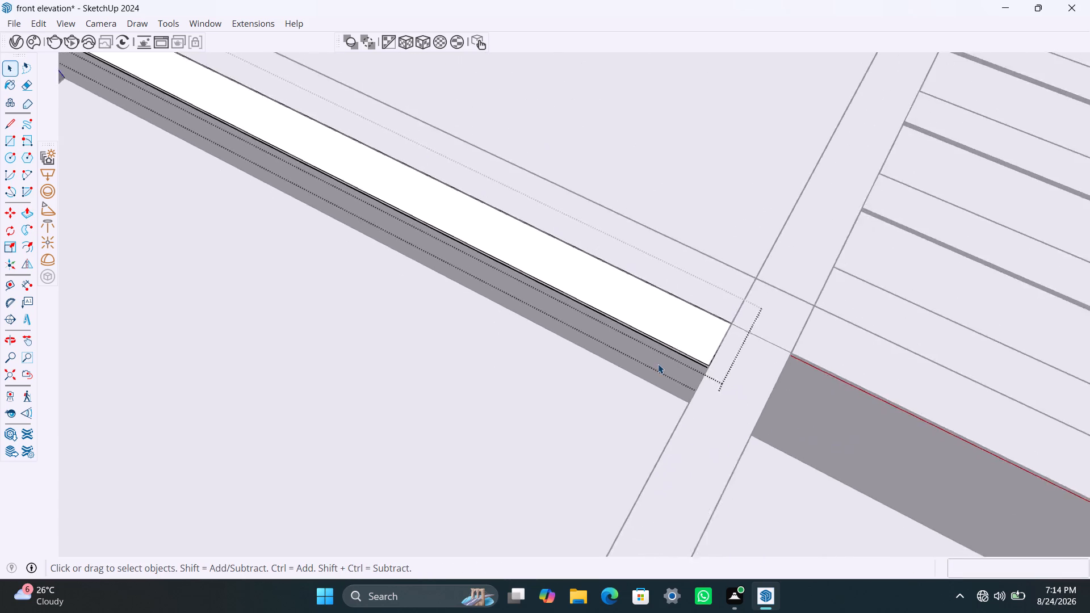
pyautogui.scroll(-20, 658, 364)
pyautogui.scroll(-5, 658, 364)
pyautogui.moveTo(602, 361); pyautogui.dragTo(660, 344, button='middle')
pyautogui.click(242, 233)
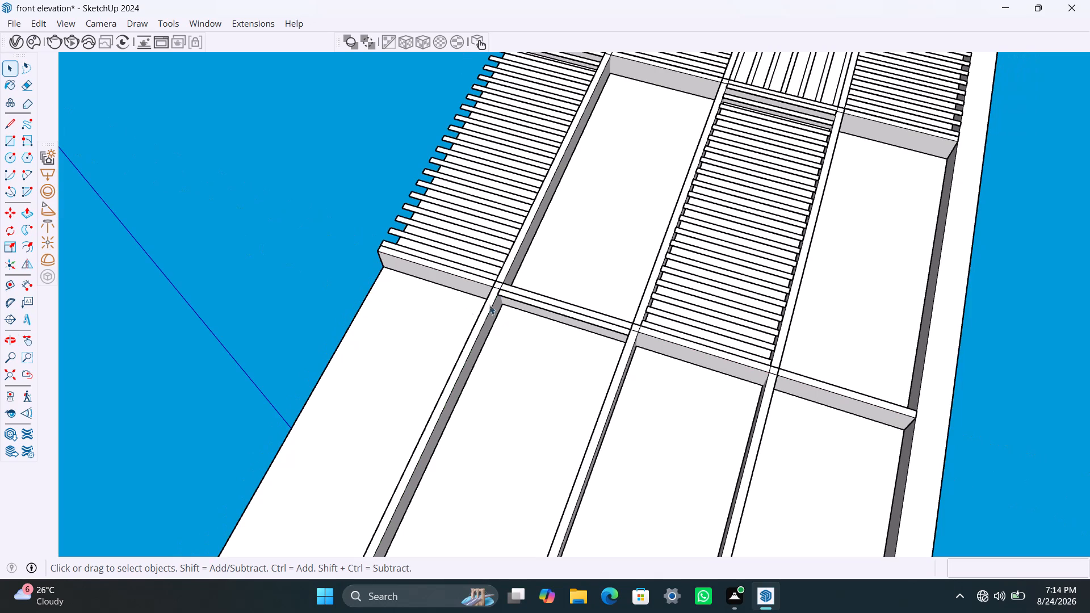
# Copy the extended crosswise slat about 8' 3 7/16" to the far end of the fourth row's second bay and divide the spacing into 20.
pyautogui.click(530, 300)
pyautogui.press('m')
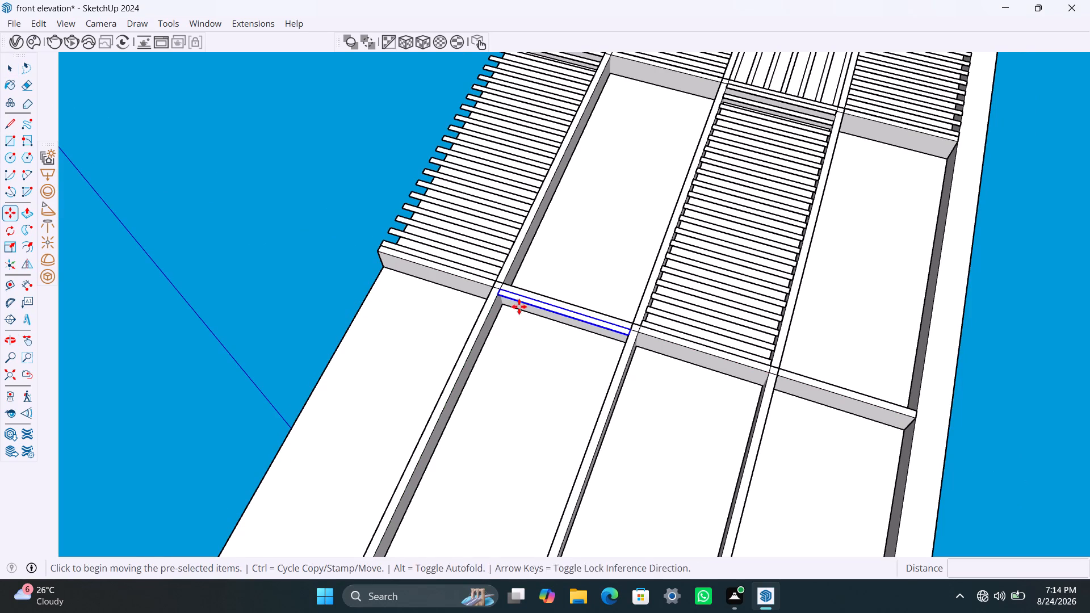
pyautogui.click(496, 295)
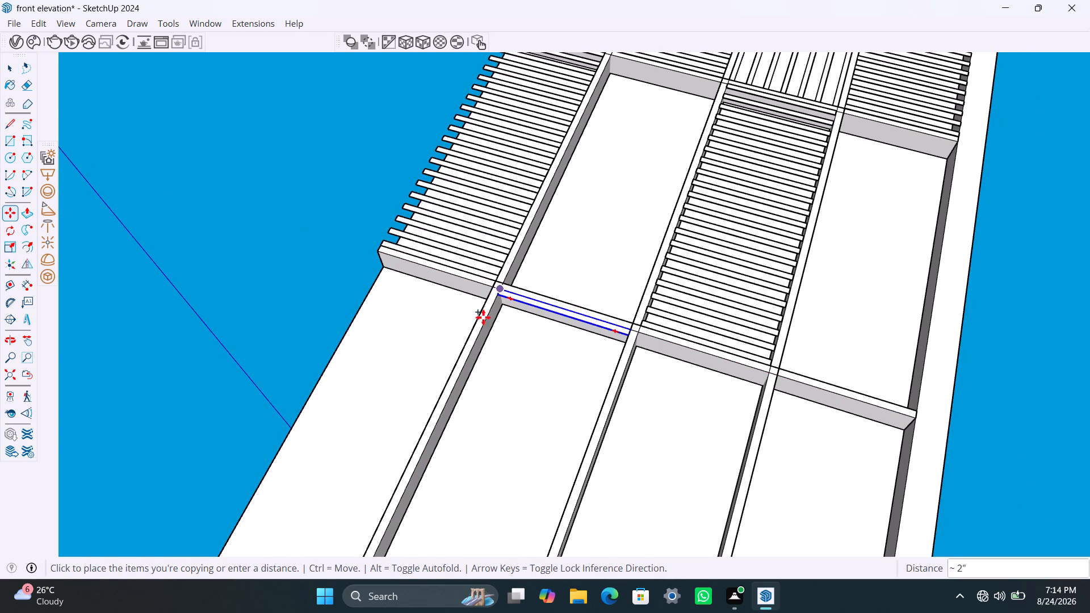
pyautogui.scroll(-9, 471, 352)
pyautogui.keyDown('shift'); pyautogui.moveTo(471, 370); pyautogui.dragTo(494, 331, button='middle'); pyautogui.keyUp('shift')
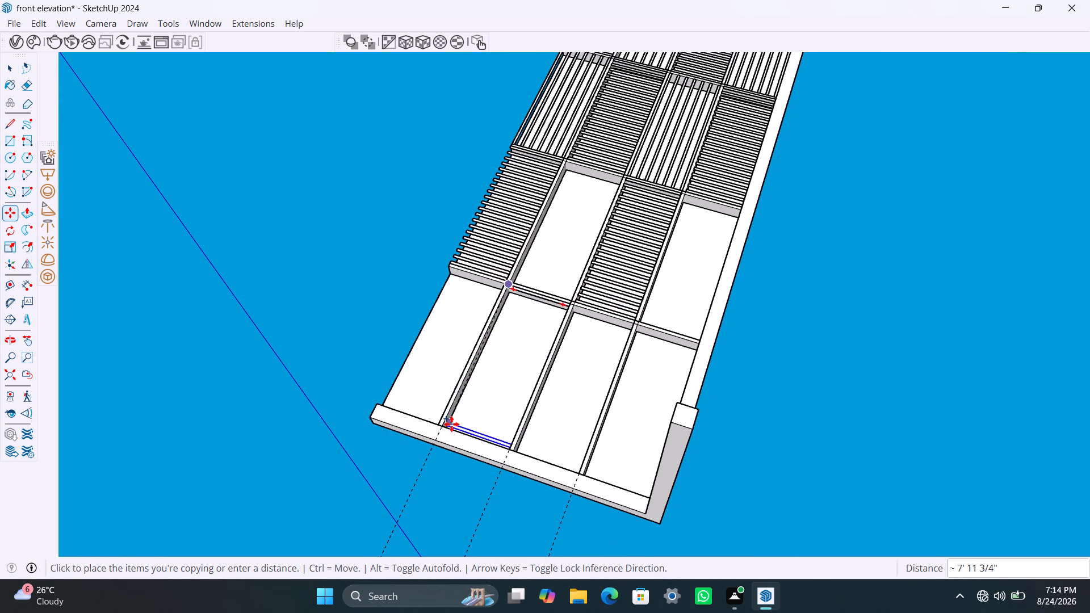
pyautogui.scroll(11, 451, 425)
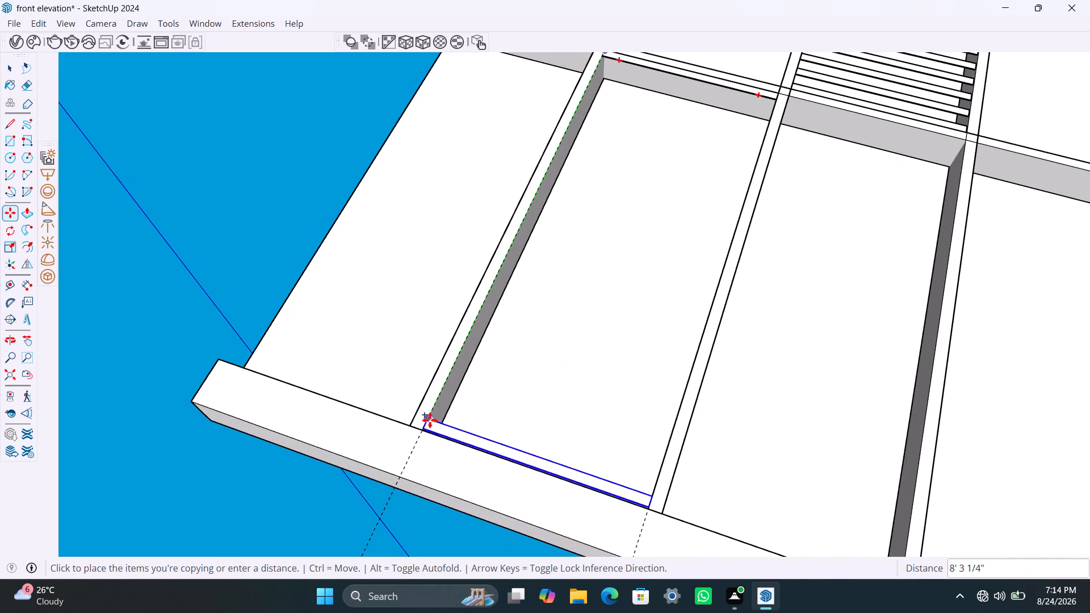
pyautogui.click(429, 421)
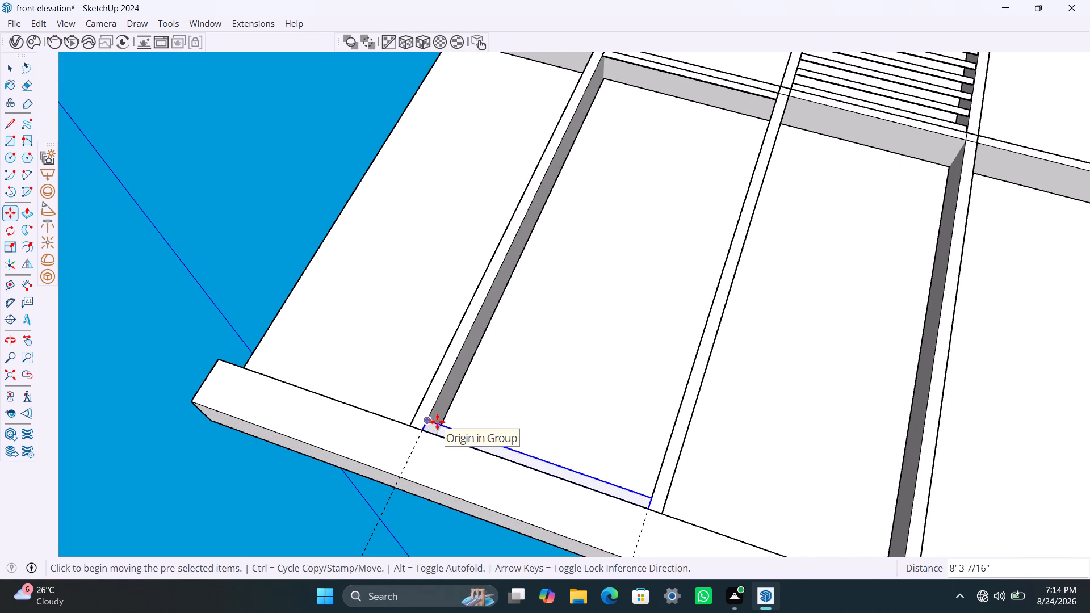
pyautogui.press('/')
pyautogui.write('20')
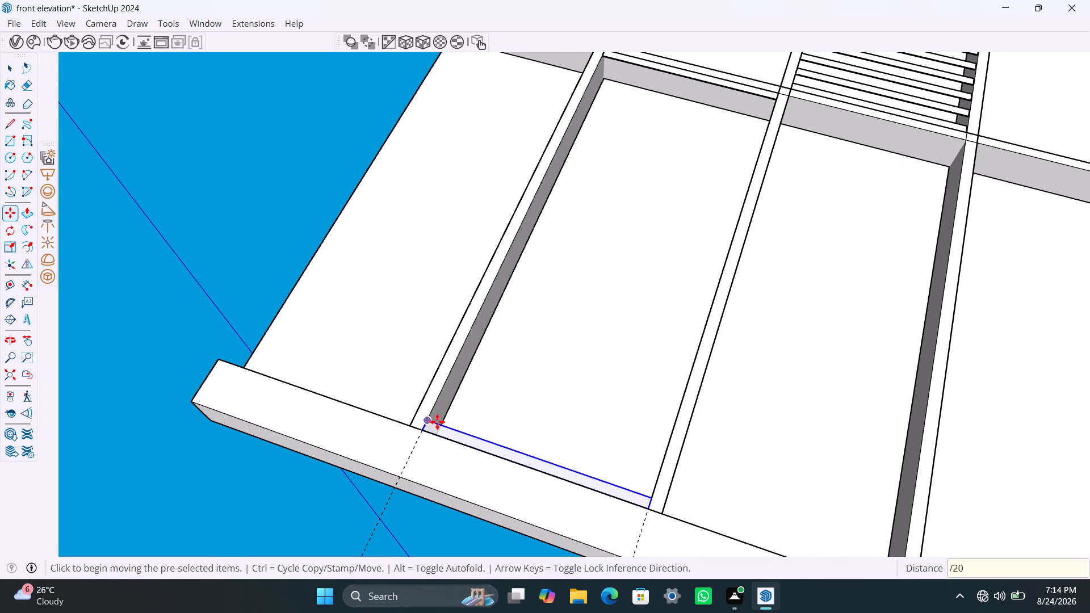
pyautogui.press('Return')
pyautogui.press('space')
# Copy the second bay's starting crosswise slat about 7' 1 13/16" to the starting corner of the fourth row's fourth bay.
pyautogui.scroll(-13, 424, 392)
pyautogui.keyDown('shift'); pyautogui.moveTo(576, 354); pyautogui.dragTo(546, 354, button='middle'); pyautogui.keyUp('shift')
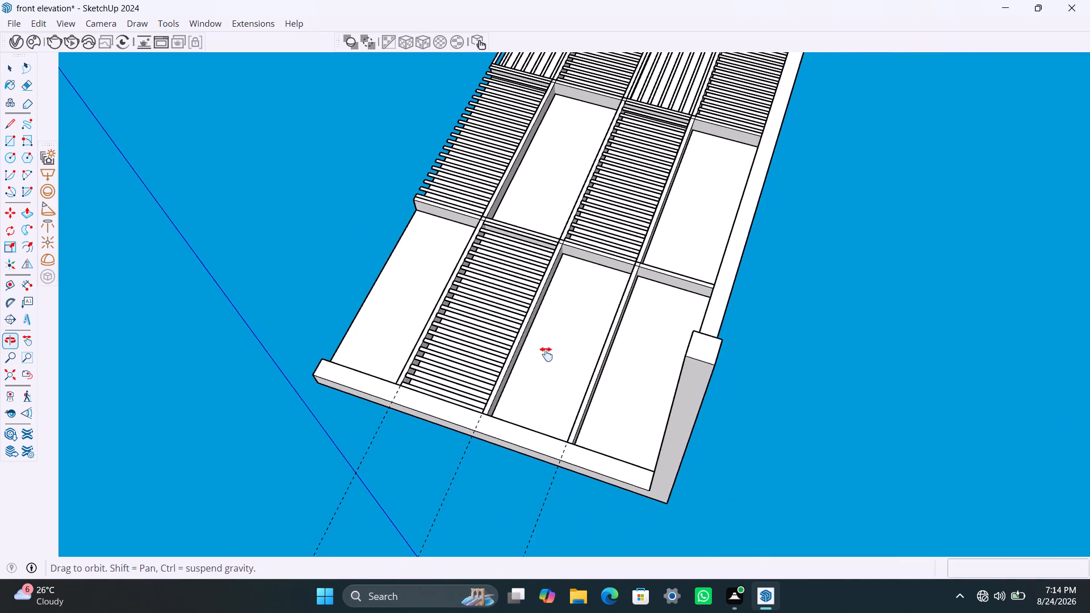
pyautogui.keyDown('shift'); pyautogui.moveTo(546, 354); pyautogui.dragTo(545, 354, button='middle'); pyautogui.keyUp('shift')
pyautogui.moveTo(546, 402); pyautogui.dragTo(621, 455, button='middle')
pyautogui.scroll(3, 482, 235)
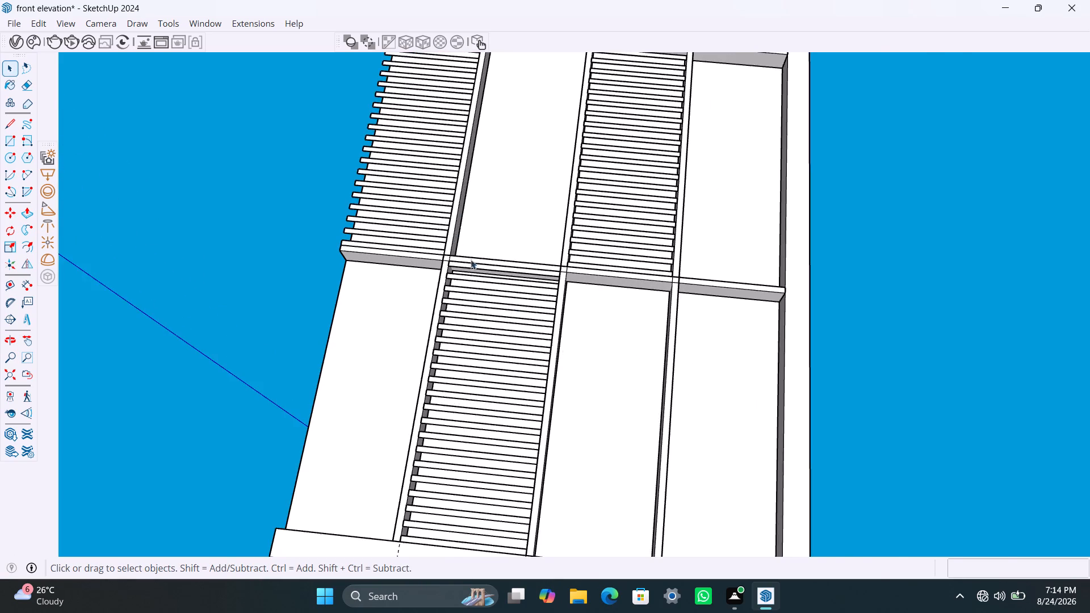
pyautogui.scroll(4, 471, 266)
pyautogui.click(439, 264)
pyautogui.press('m')
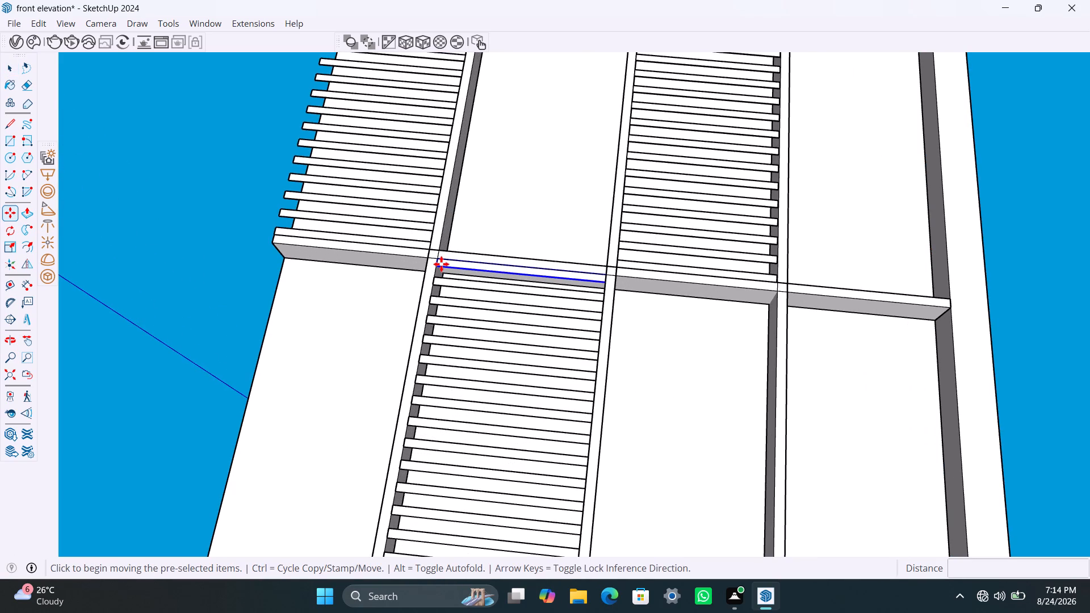
pyautogui.click(441, 259)
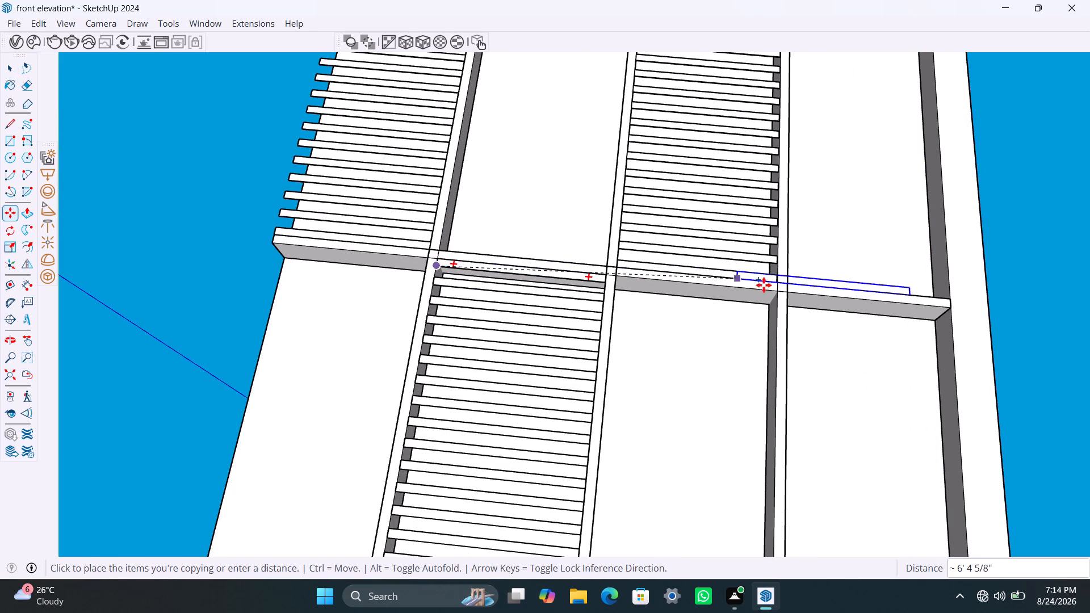
pyautogui.click(788, 299)
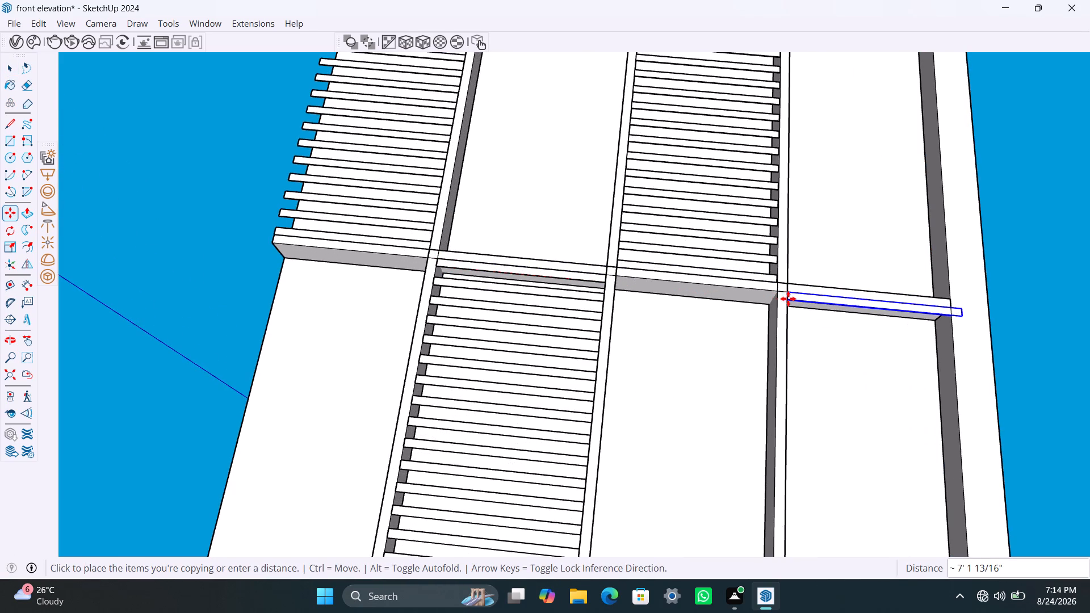
pyautogui.press('space')
# Move the fourth bay's copied crosswise slat in the fourth row by its overhanging end corner back to the side beam's inner edge.
pyautogui.moveTo(947, 322); pyautogui.dragTo(701, 270, button='middle')
pyautogui.scroll(-5, 777, 360)
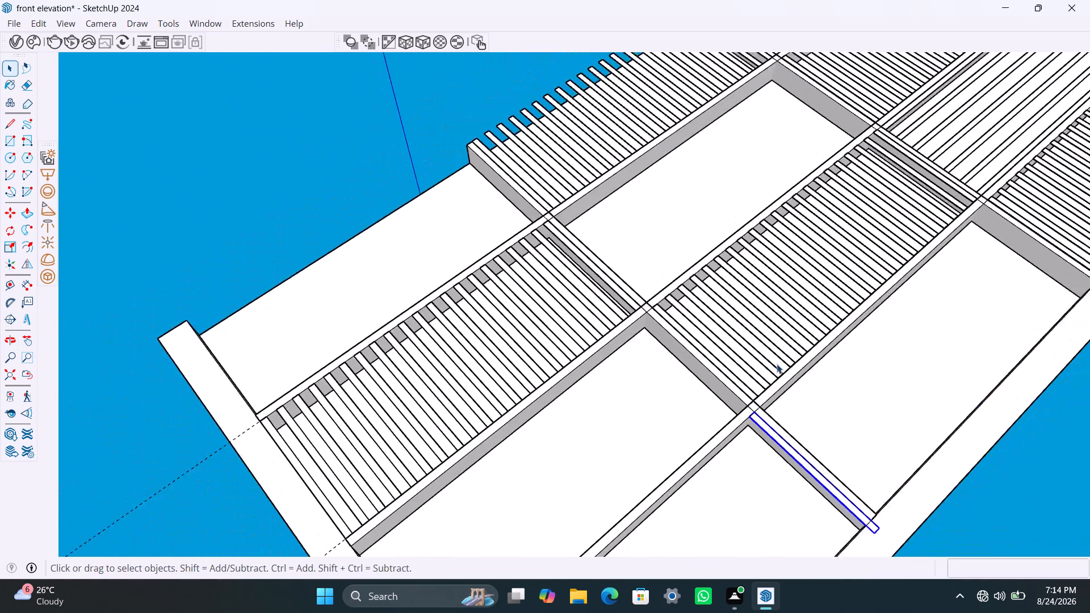
pyautogui.moveTo(790, 400); pyautogui.dragTo(642, 185, button='middle')
pyautogui.scroll(5, 714, 266)
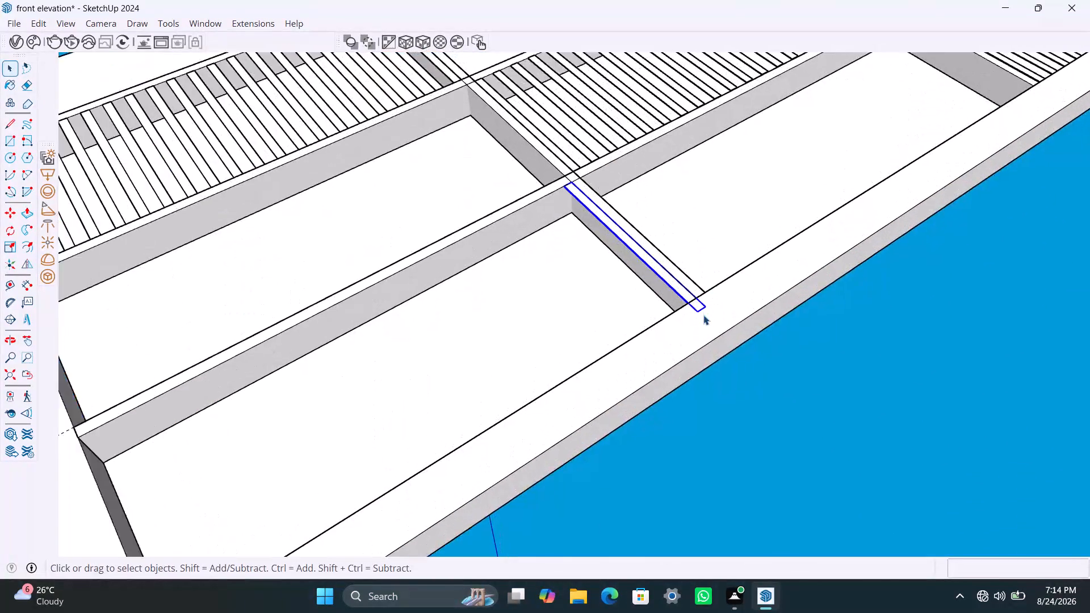
pyautogui.scroll(20, 703, 315)
pyautogui.scroll(1, 703, 315)
pyautogui.click(686, 305)
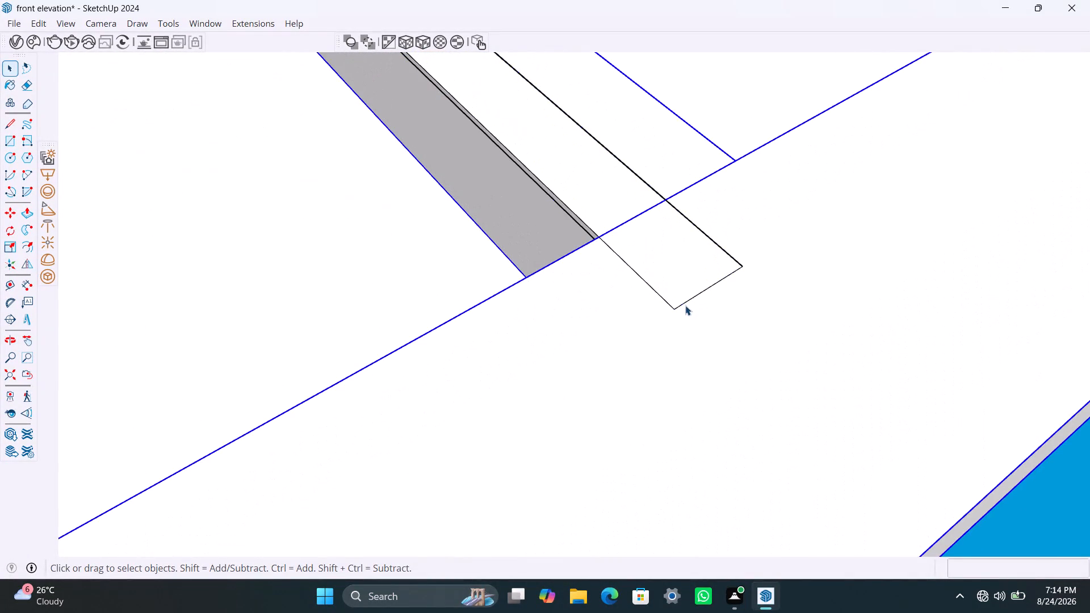
pyautogui.click(680, 305)
pyautogui.press('m')
pyautogui.click(670, 305)
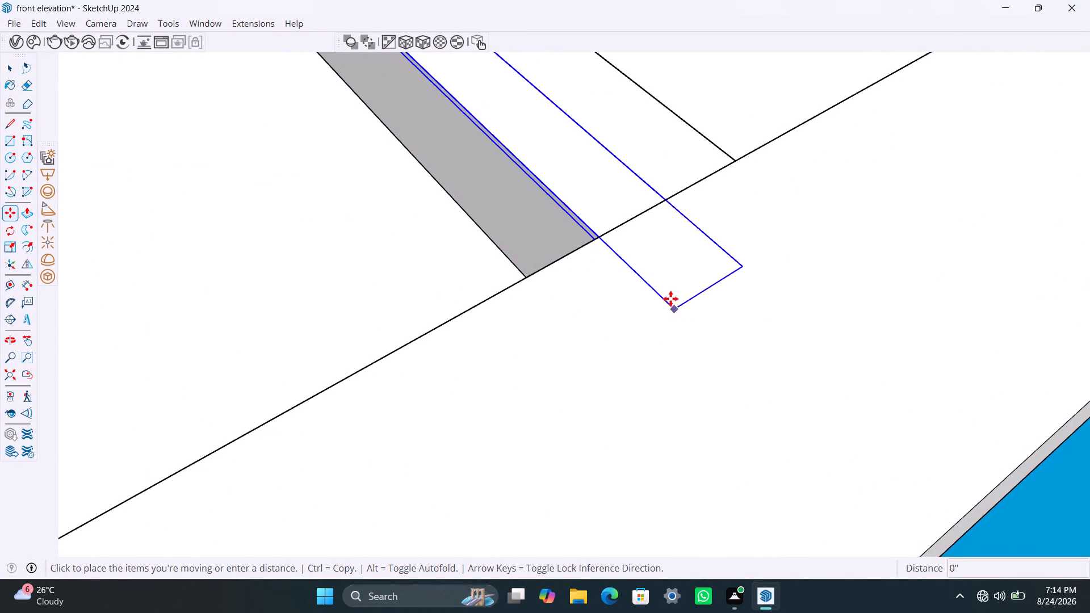
pyautogui.click(596, 242)
pyautogui.press('space')
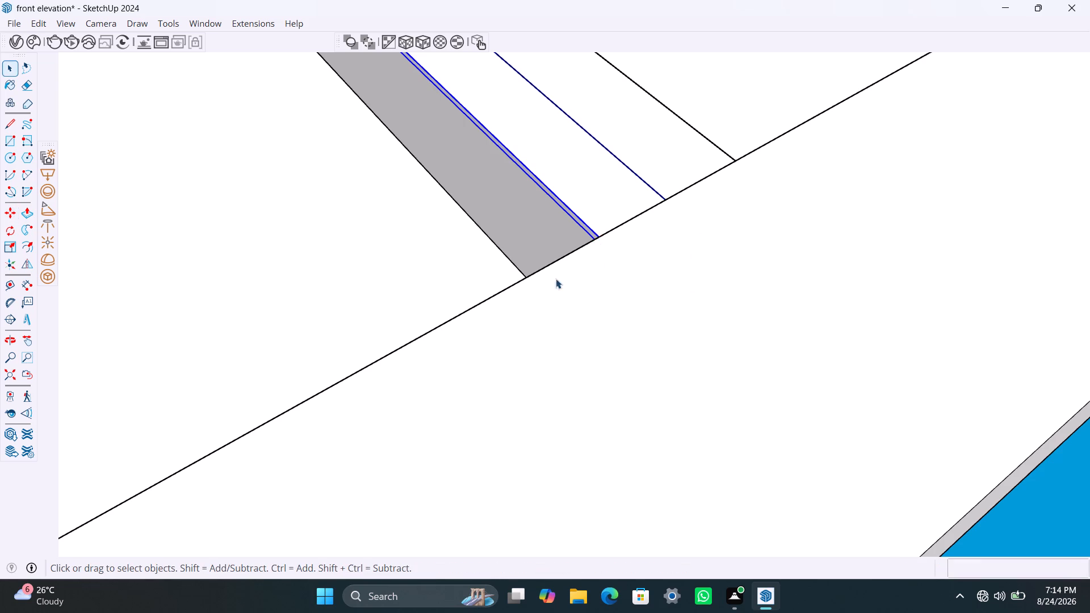
# Scale the fourth bay's crosswise slat shorter so its inner end stops at the intermediate beam's edge.
pyautogui.scroll(-16, 527, 295)
pyautogui.scroll(-5, 509, 325)
pyautogui.moveTo(477, 320); pyautogui.dragTo(575, 332, button='middle')
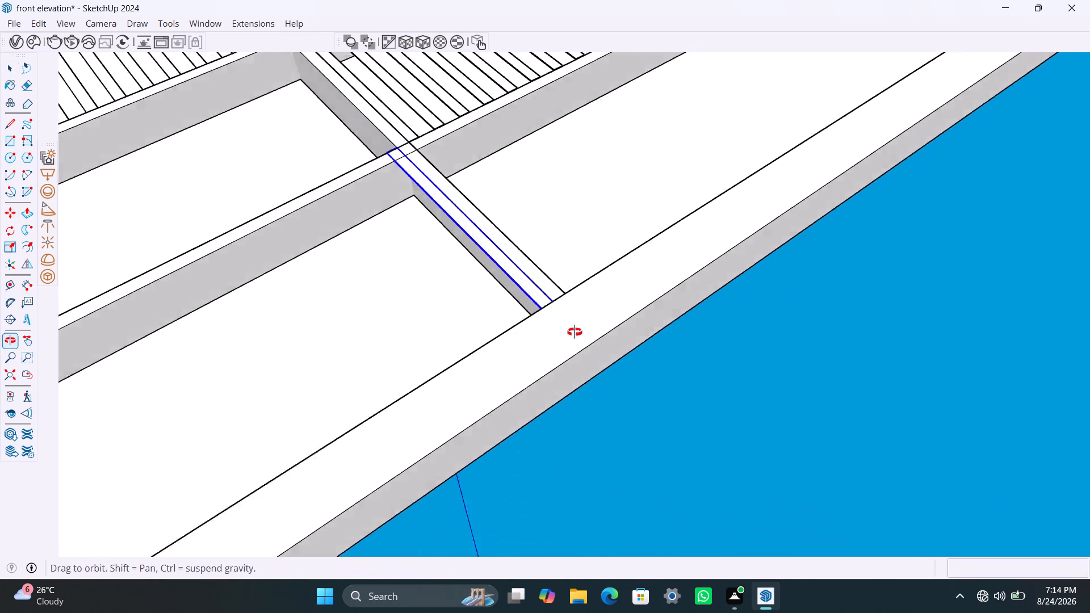
pyautogui.moveTo(575, 332); pyautogui.dragTo(688, 332, button='middle')
pyautogui.press('s')
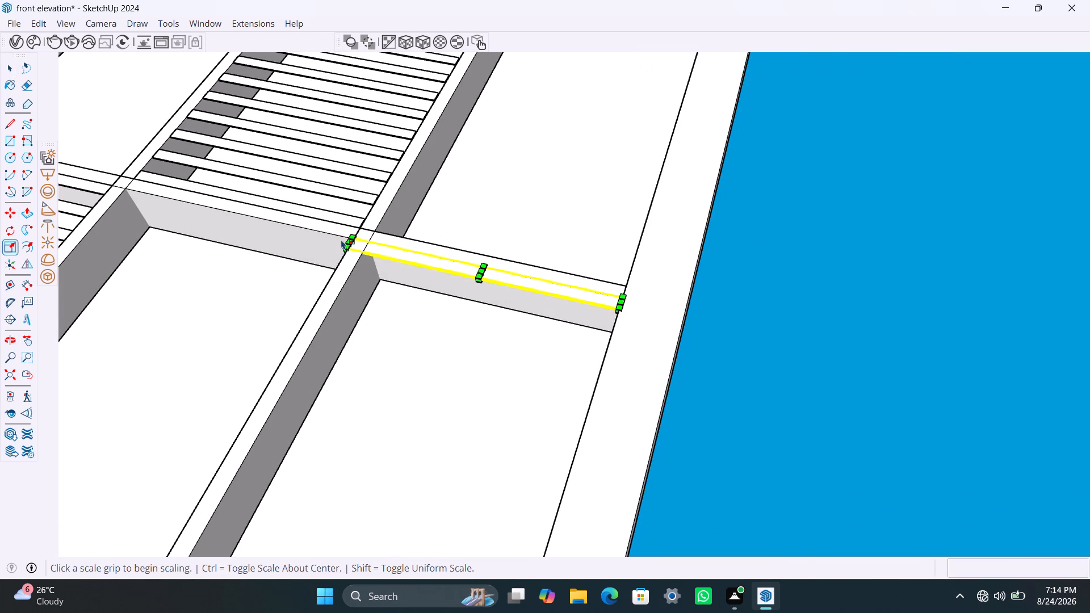
pyautogui.moveTo(347, 240); pyautogui.dragTo(370, 245)
pyautogui.press('space')
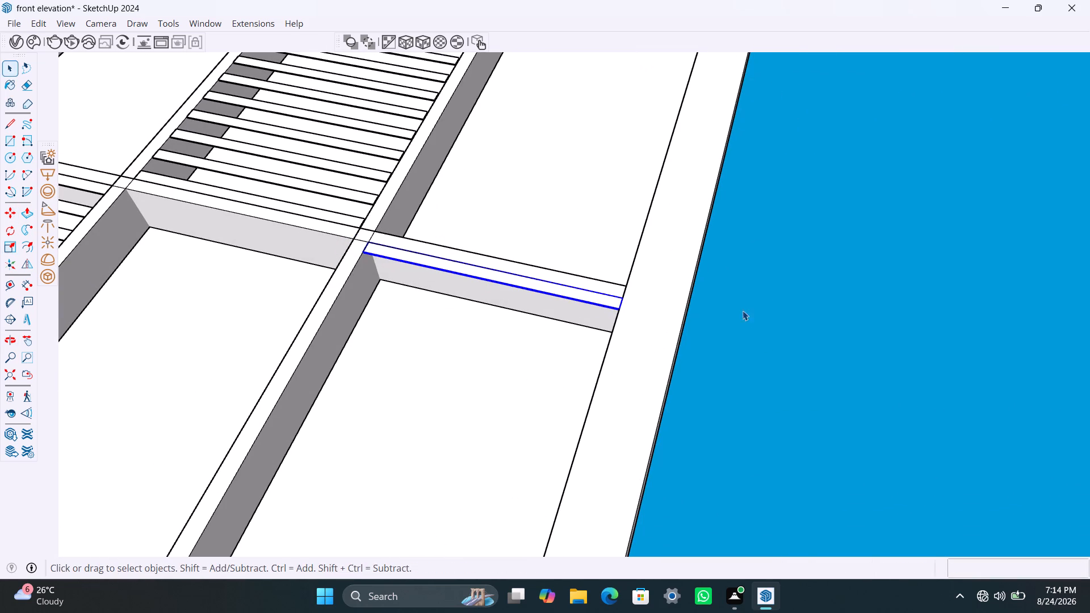
pyautogui.click(757, 312)
# Copy the fitted crosswise slat about 8' 3 7/16" to the far end of the fourth row's fourth bay and divide the spacing into 20.
pyautogui.moveTo(512, 343); pyautogui.dragTo(553, 291, button='middle')
pyautogui.click(371, 255)
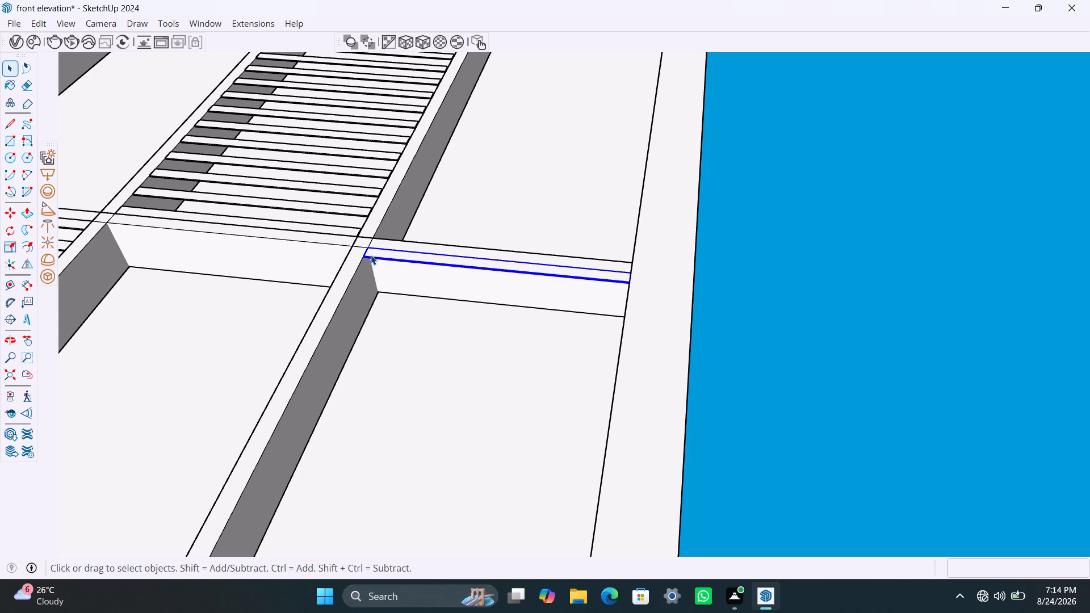
pyautogui.press('m')
pyautogui.click(366, 259)
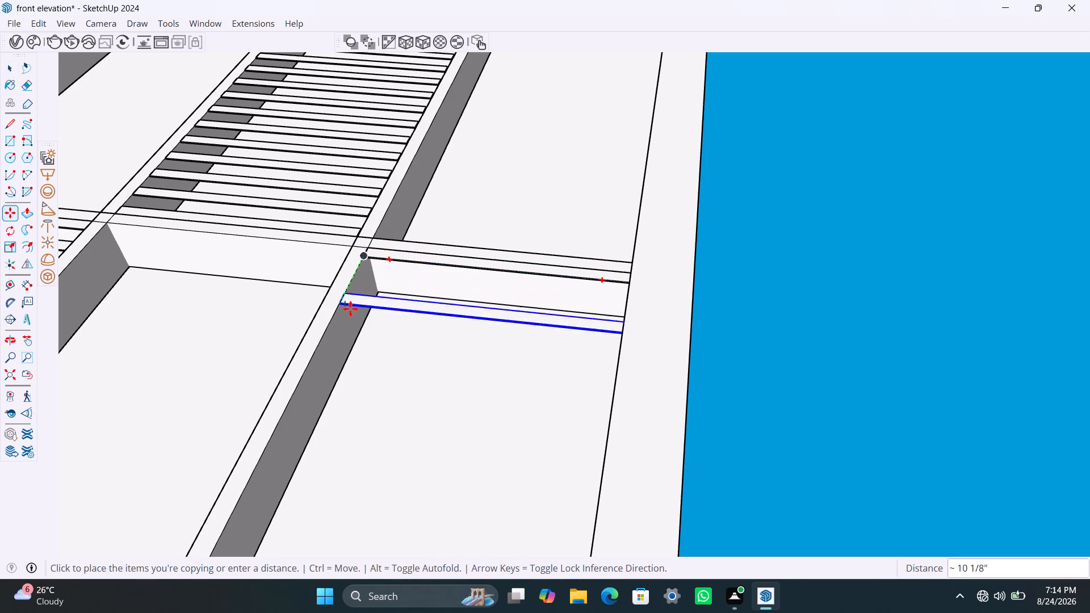
pyautogui.scroll(-8, 346, 308)
pyautogui.keyDown('shift'); pyautogui.moveTo(343, 314); pyautogui.dragTo(499, 142, button='middle'); pyautogui.keyUp('shift')
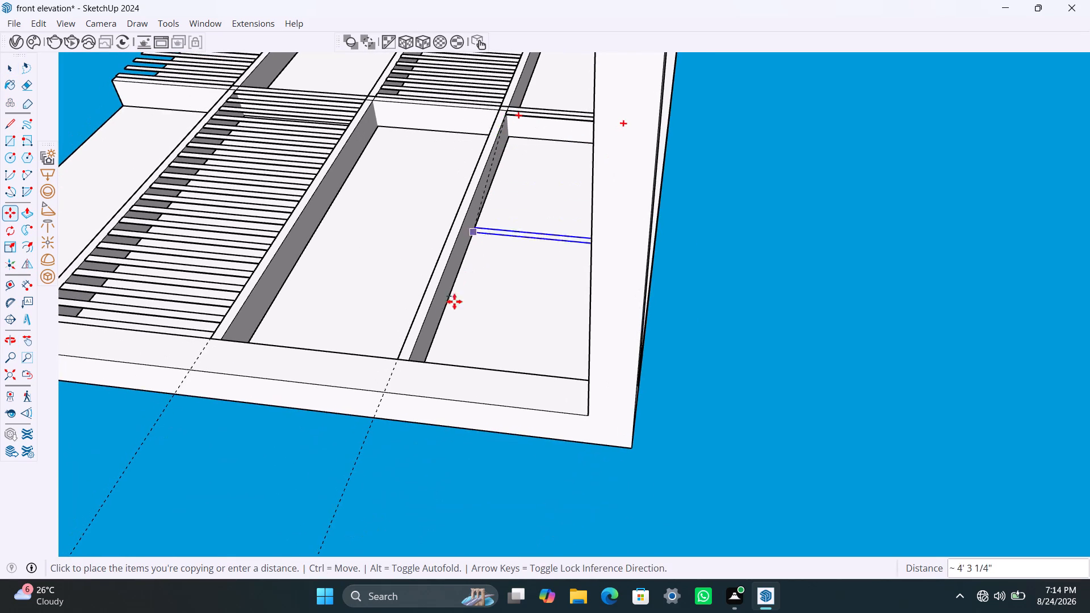
pyautogui.click(410, 363)
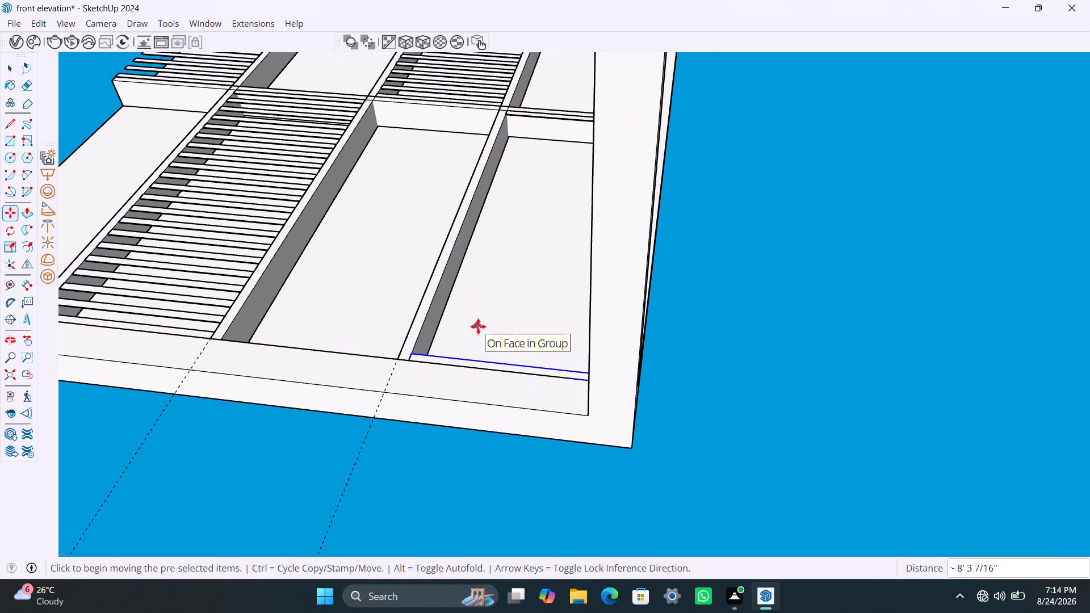
pyautogui.write('/20')
pyautogui.press('Return')
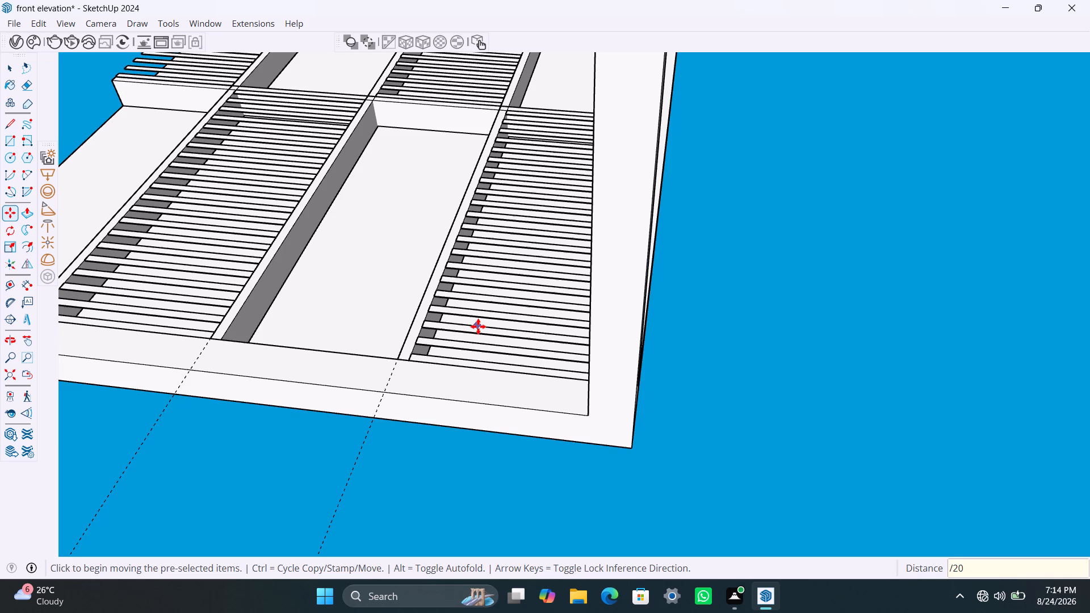
pyautogui.scroll(-7, 370, 245)
pyautogui.press('space')
# Copy a lengthwise slat from the second row's third bay about 9' 7 3/4" into the third row's empty second bay.
pyautogui.scroll(-5, 391, 266)
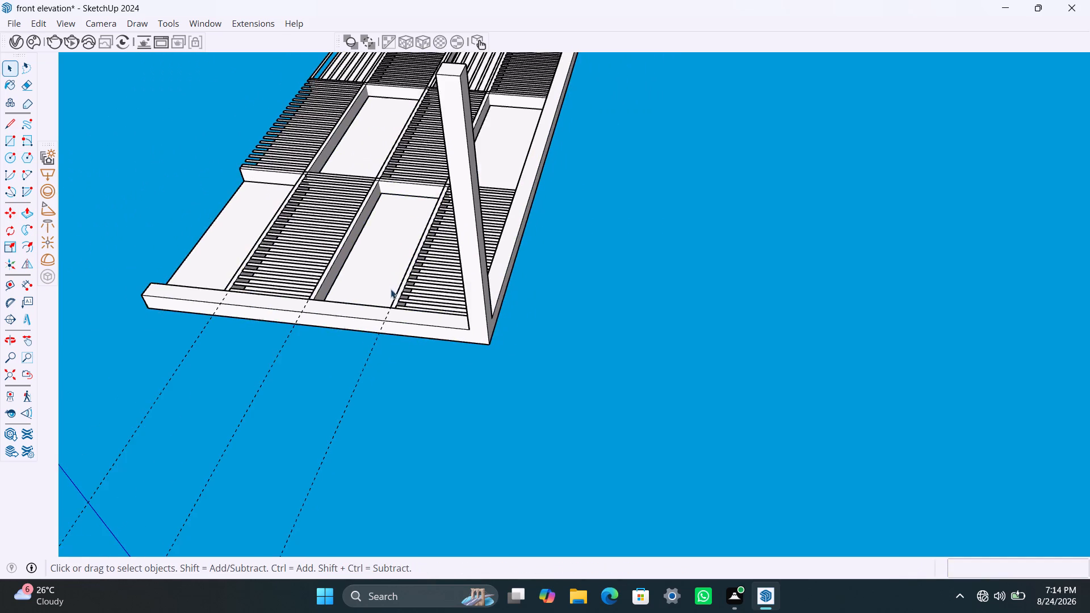
pyautogui.moveTo(397, 293); pyautogui.dragTo(508, 311, button='middle')
pyautogui.scroll(-3, 360, 263)
pyautogui.moveTo(454, 290); pyautogui.dragTo(512, 473, button='middle')
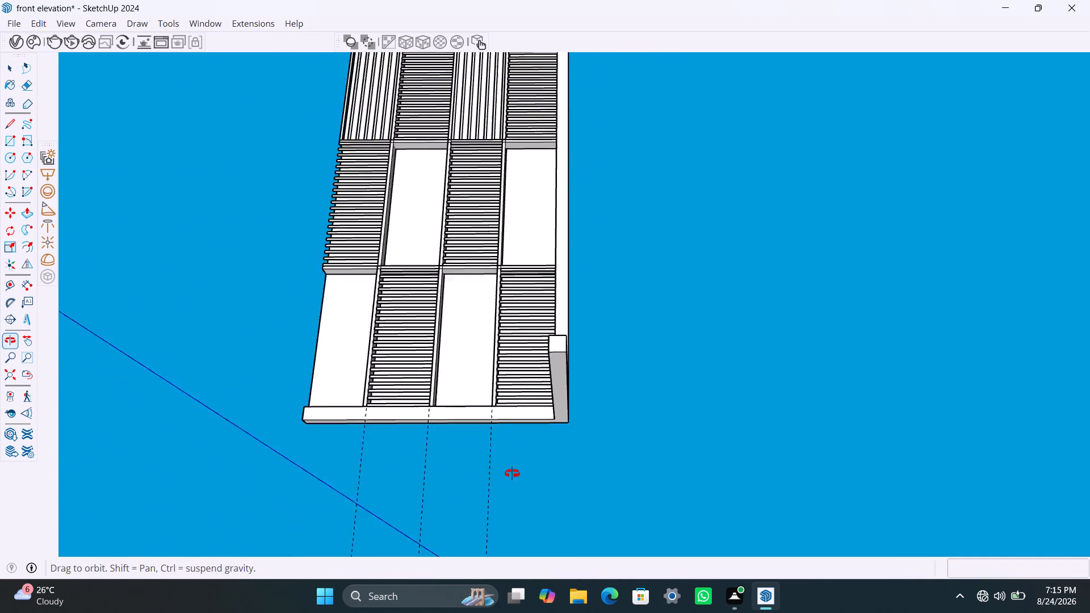
pyautogui.moveTo(512, 473); pyautogui.dragTo(513, 476, button='middle')
pyautogui.scroll(-11, 459, 266)
pyautogui.moveTo(438, 271); pyautogui.dragTo(417, 443, button='middle')
pyautogui.scroll(4, 429, 280)
pyautogui.scroll(4, 414, 163)
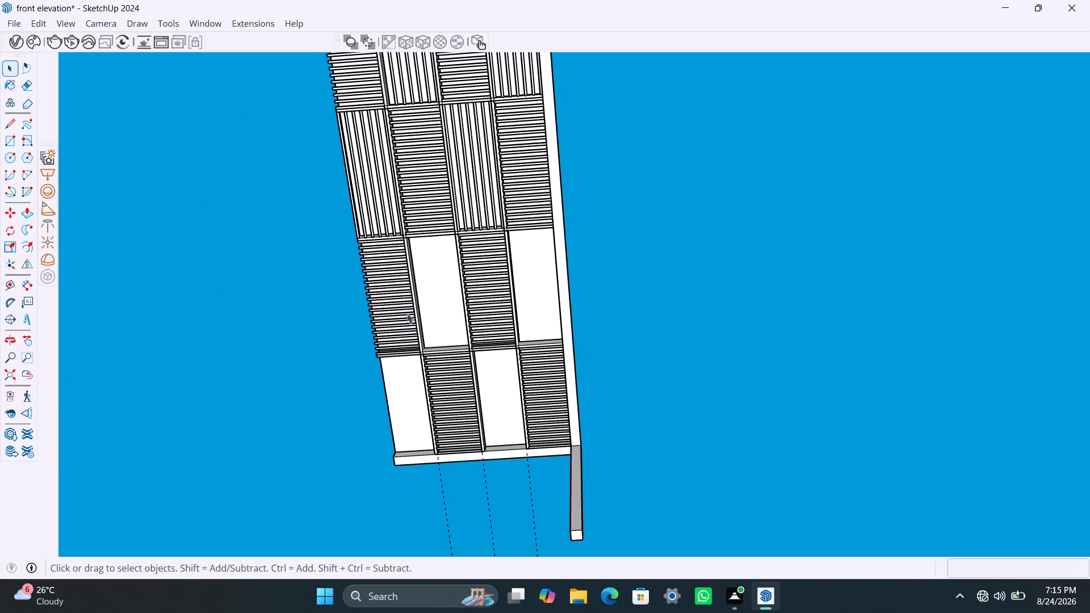
pyautogui.click(459, 224)
pyautogui.press('m')
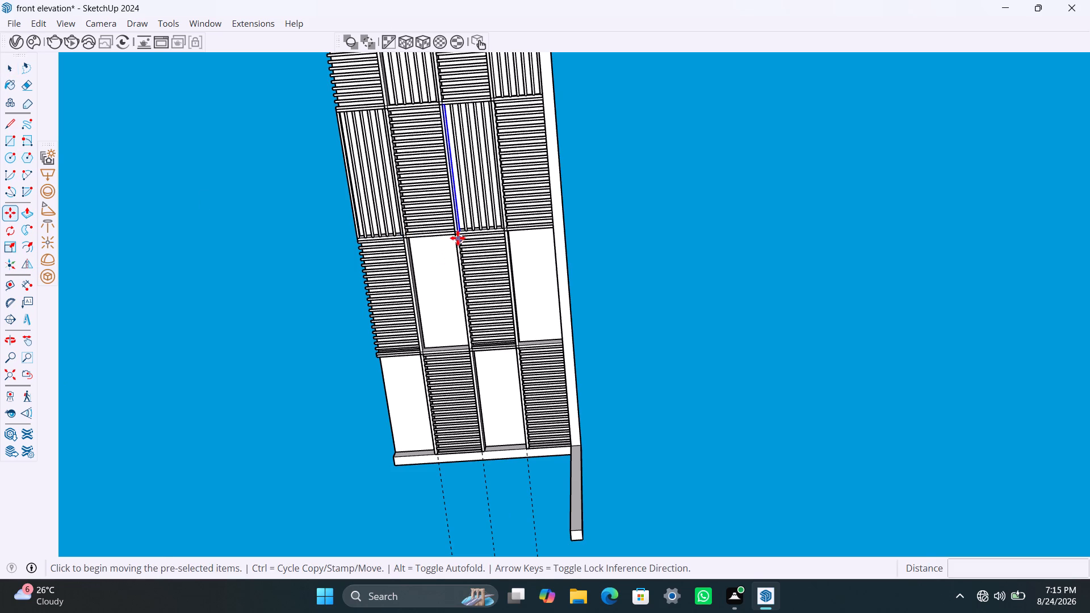
pyautogui.click(458, 232)
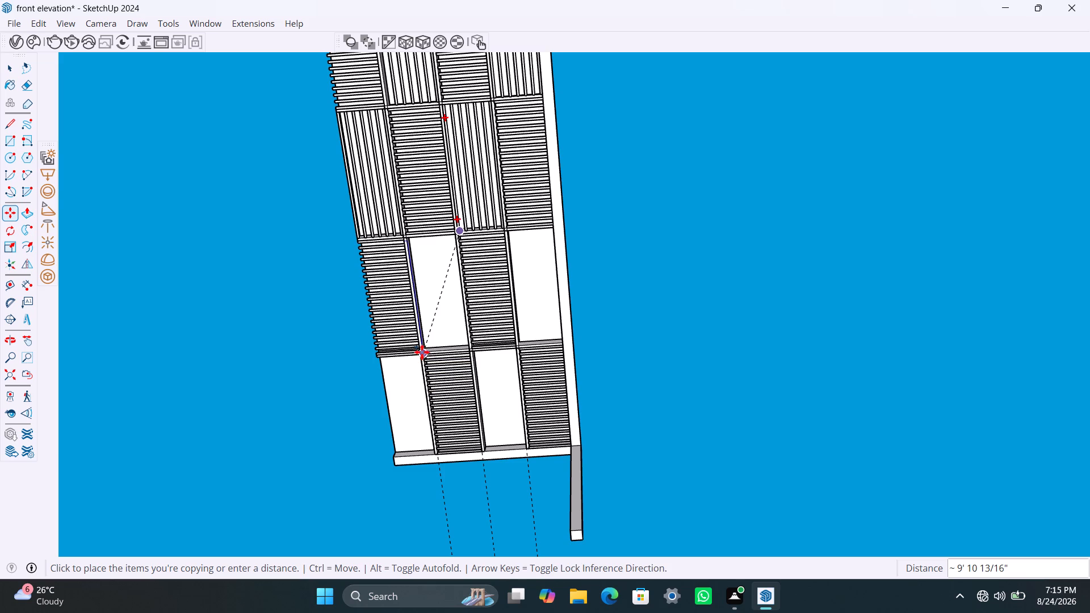
pyautogui.scroll(5, 431, 347)
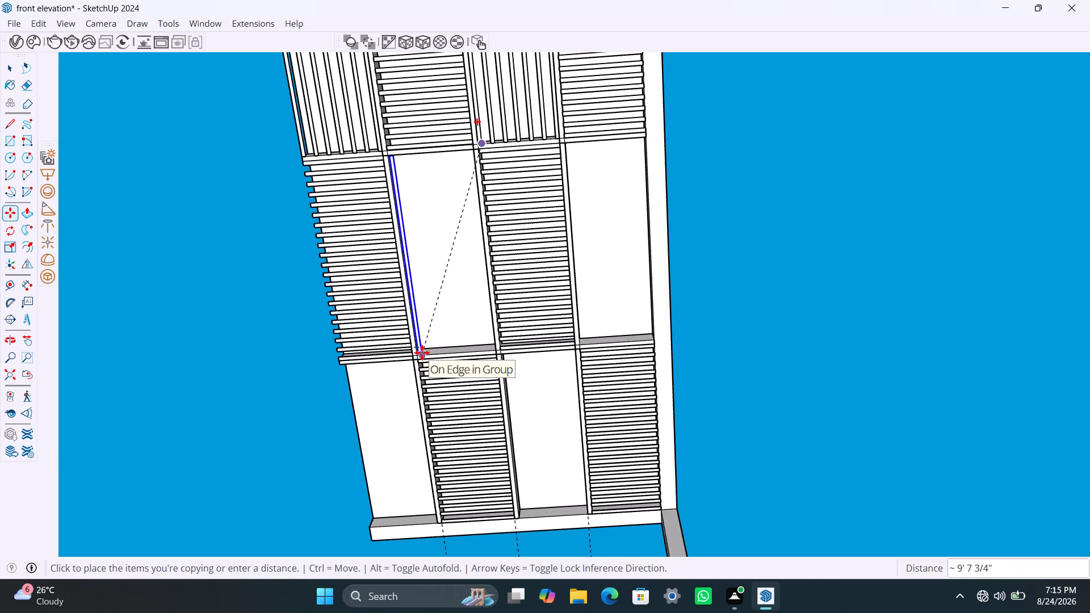
pyautogui.click(422, 352)
# Move the third row's copied lengthwise slat about 3/4" by its end corner against the second bay's side beam.
pyautogui.scroll(8, 442, 362)
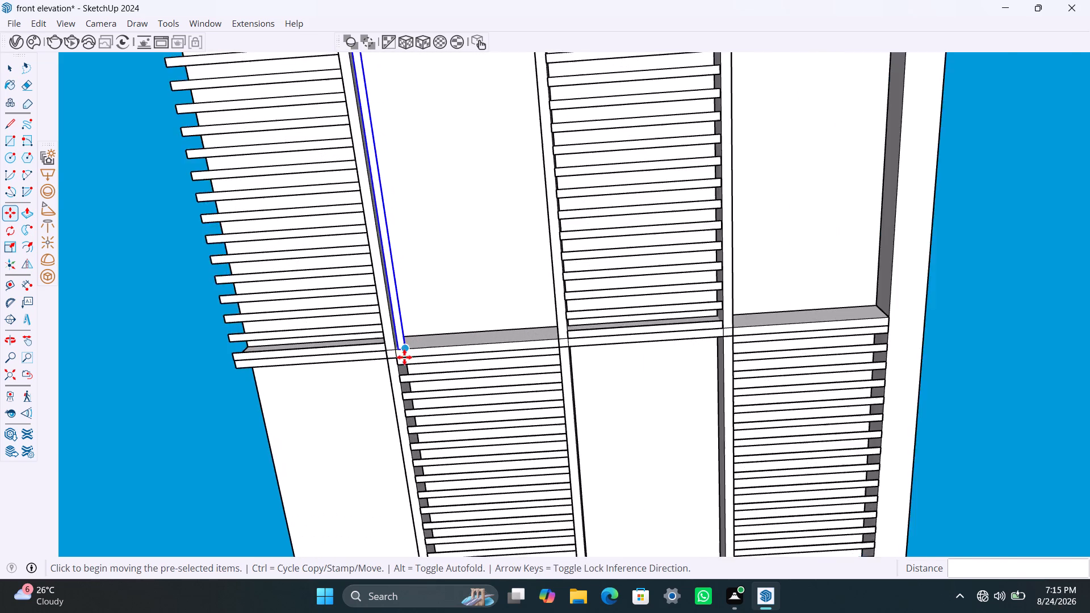
pyautogui.scroll(6, 404, 357)
pyautogui.click(397, 346)
pyautogui.click(391, 346)
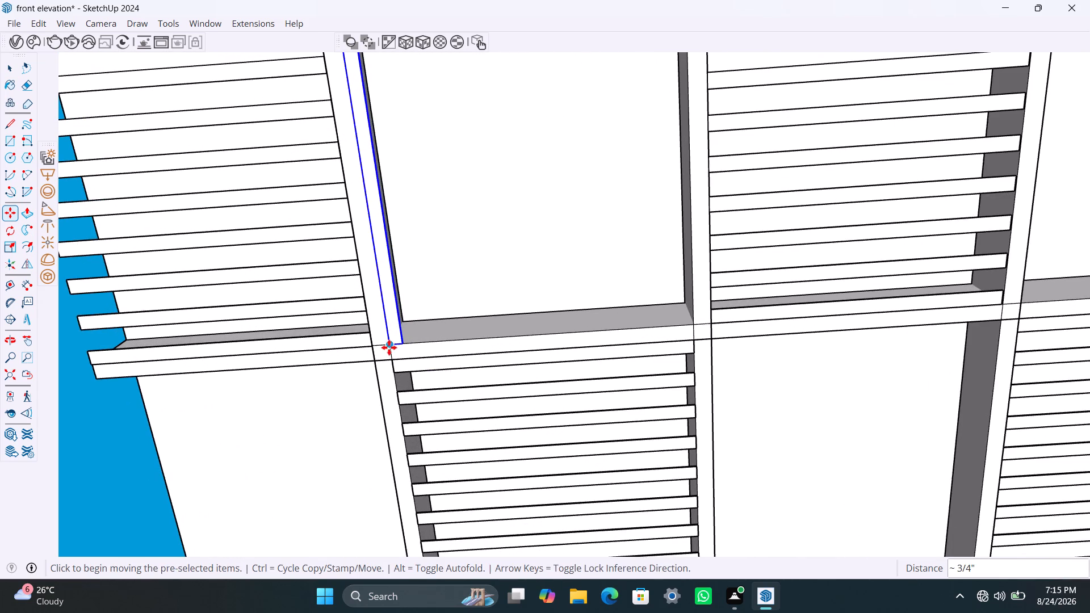
# Copy the lengthwise slat to the opposite beam of the third row's second bay and divide the spacing into 6.
pyautogui.press('m')
pyautogui.click(408, 345)
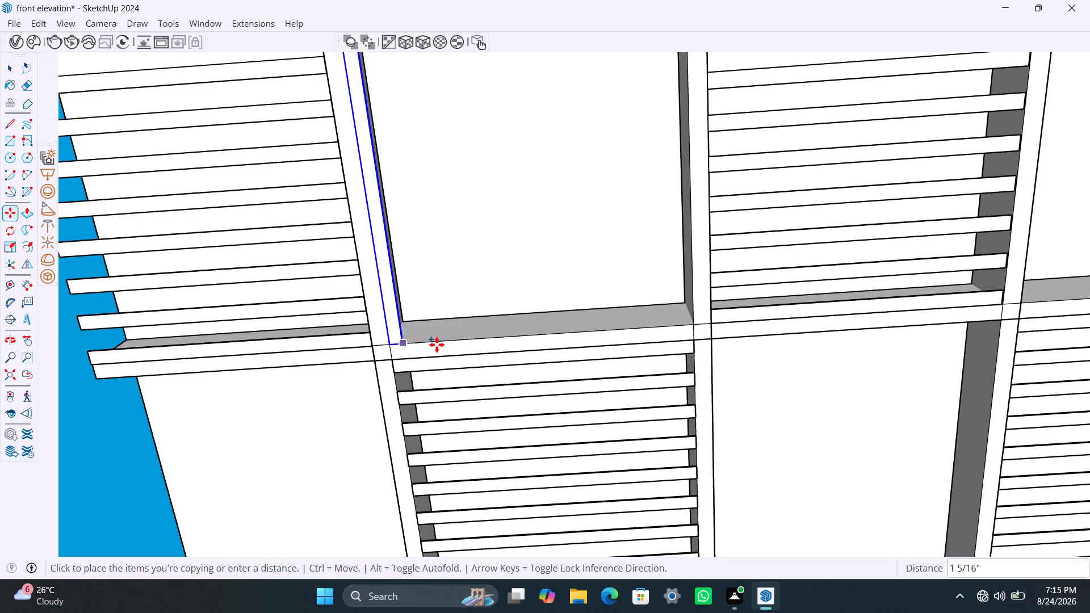
pyautogui.click(692, 323)
pyautogui.press('/')
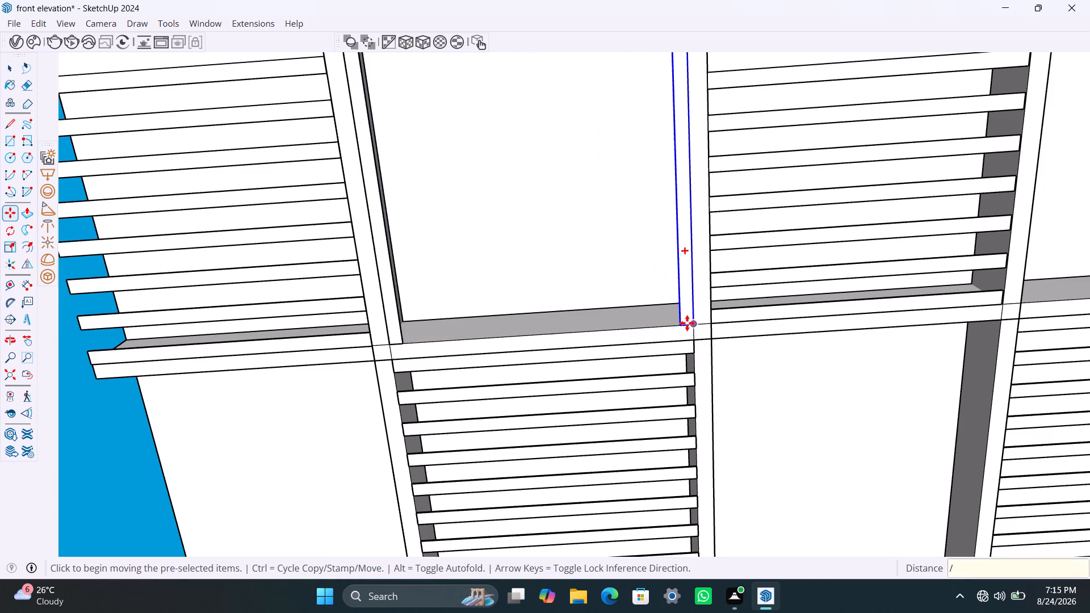
pyautogui.press('6')
pyautogui.press('Return')
# Copy the second bay's last lengthwise slat to the starting corner of the third row's fourth bay.
pyautogui.click(679, 325)
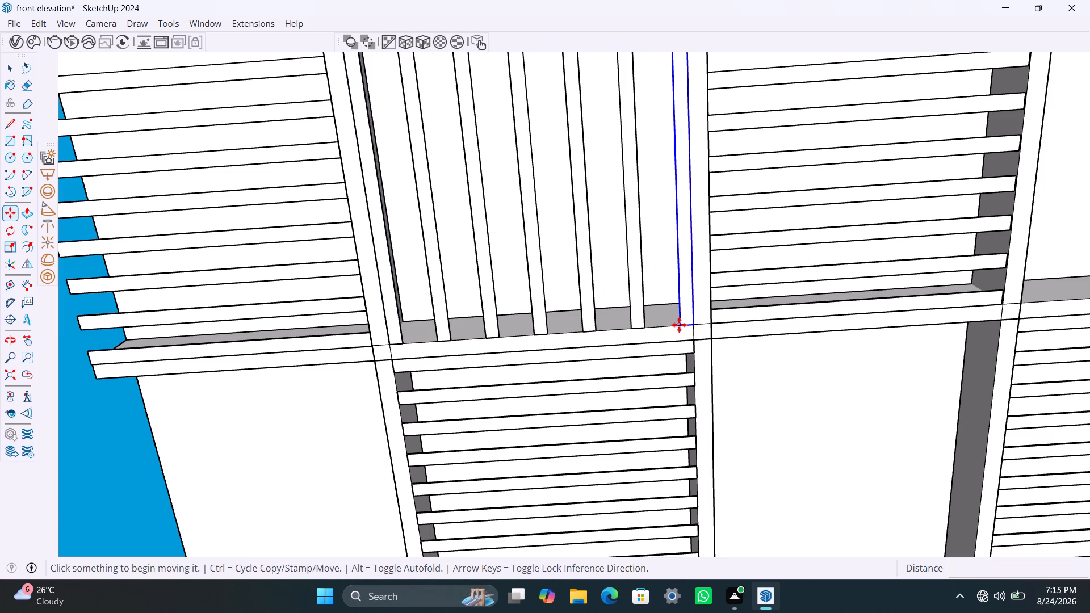
pyautogui.click(1023, 298)
# Copy the starting lengthwise slat about 3' 1 3/8" across the third row's fourth bay and divide the spacing into 6.
pyautogui.scroll(-8, 1022, 303)
pyautogui.keyDown('shift'); pyautogui.moveTo(1018, 301); pyautogui.dragTo(724, 300, button='middle'); pyautogui.keyUp('shift')
pyautogui.press('m')
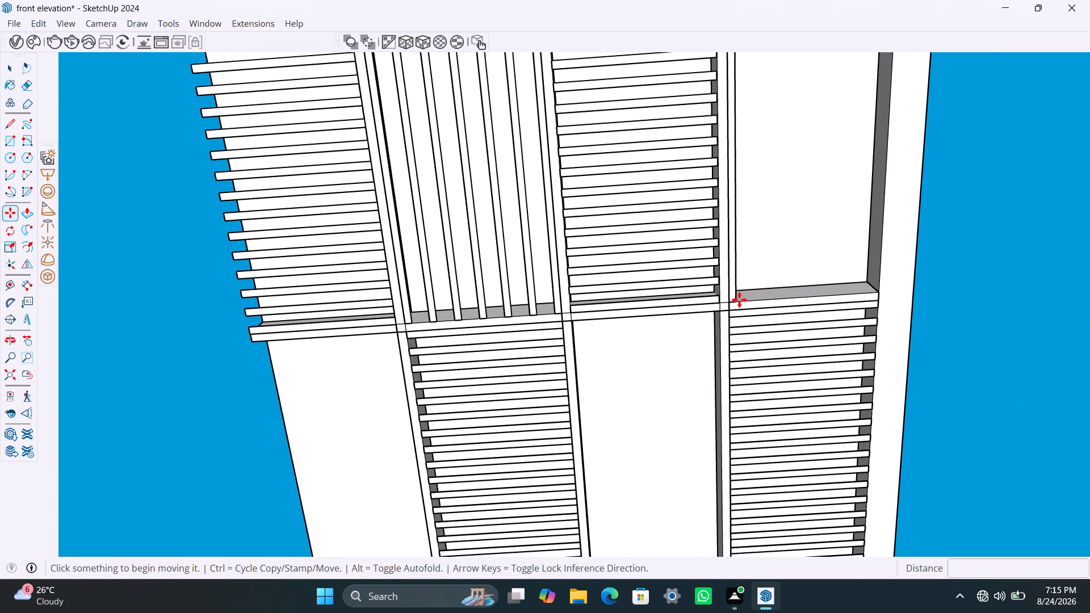
pyautogui.click(739, 300)
pyautogui.click(879, 297)
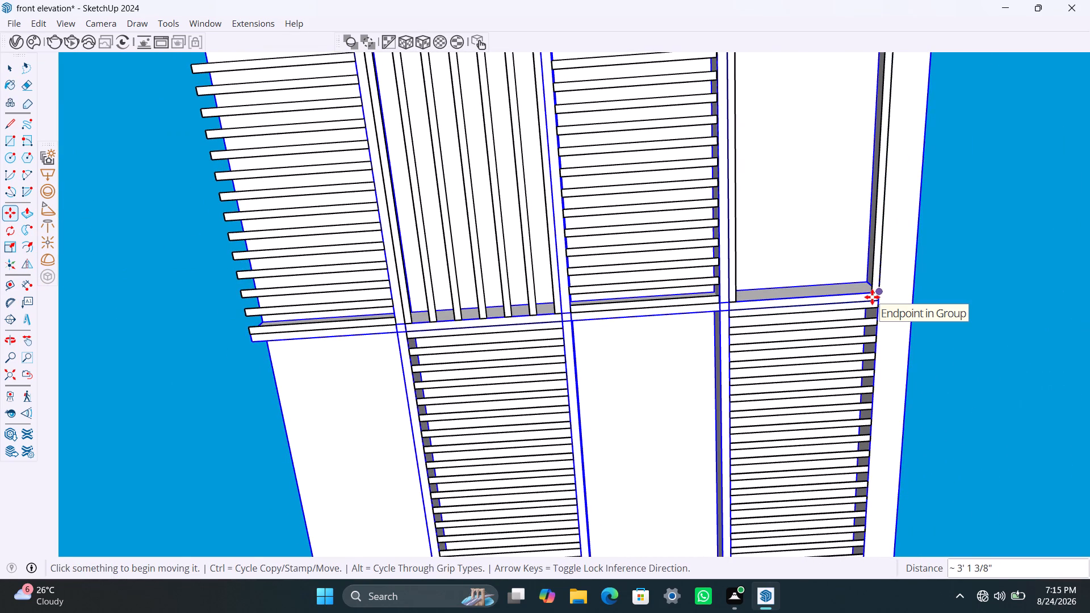
pyautogui.write('/6')
pyautogui.press('Return')
# Copy a lengthwise slat from the third row's second bay about 9' 4 3/8" to the outer corner of the fourth row's first bay.
pyautogui.scroll(-4, 578, 305)
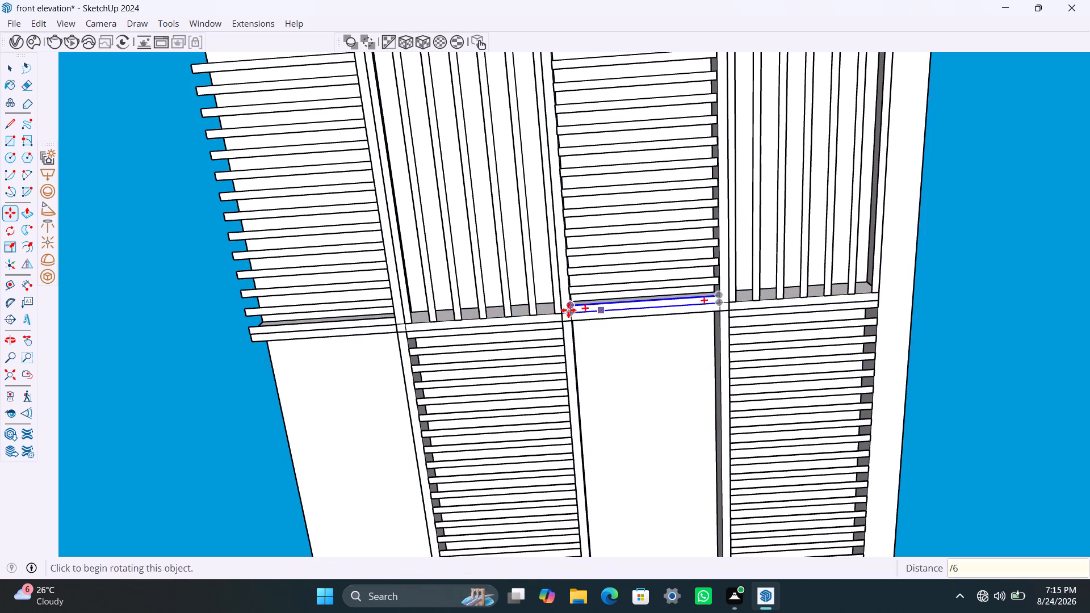
pyautogui.scroll(-7, 568, 310)
pyautogui.click(466, 324)
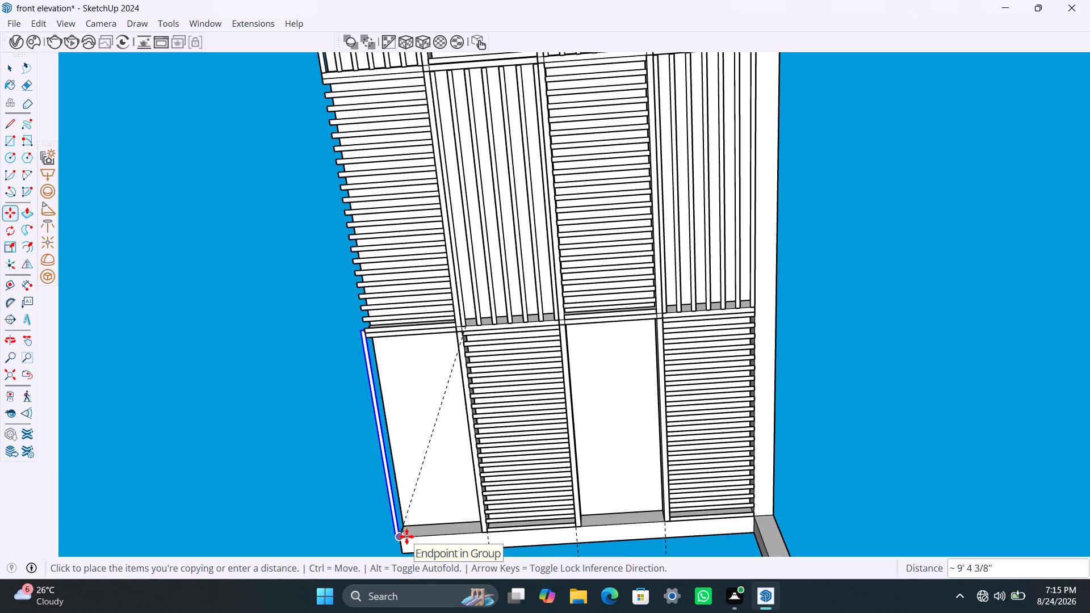
pyautogui.click(406, 536)
# Move the fourth row's copied lengthwise slat about 3 13/16" by its end corner onto the row beam's outer corner.
pyautogui.scroll(-3, 396, 440)
pyautogui.moveTo(390, 408); pyautogui.dragTo(389, 403, button='middle')
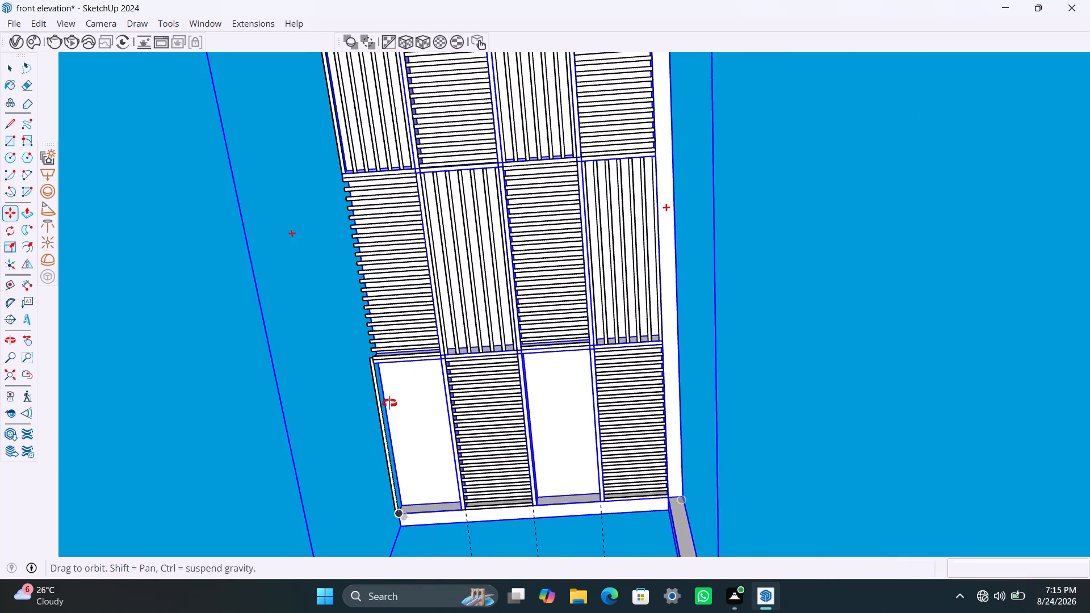
pyautogui.moveTo(389, 403); pyautogui.dragTo(370, 295, button='middle')
pyautogui.scroll(5, 386, 467)
pyautogui.moveTo(406, 423); pyautogui.dragTo(325, 422, button='middle')
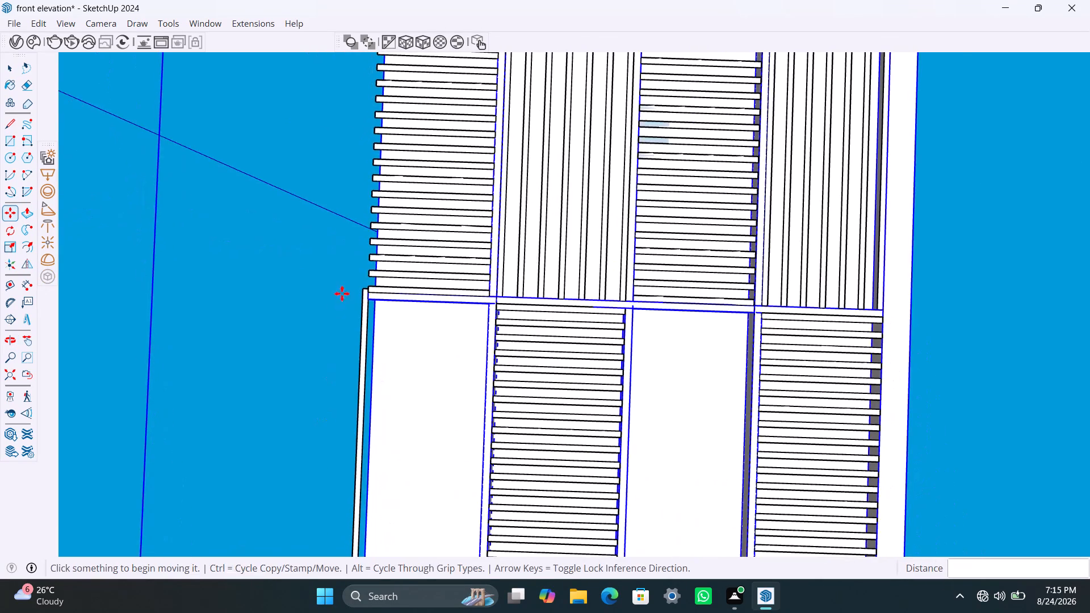
pyautogui.scroll(10, 364, 297)
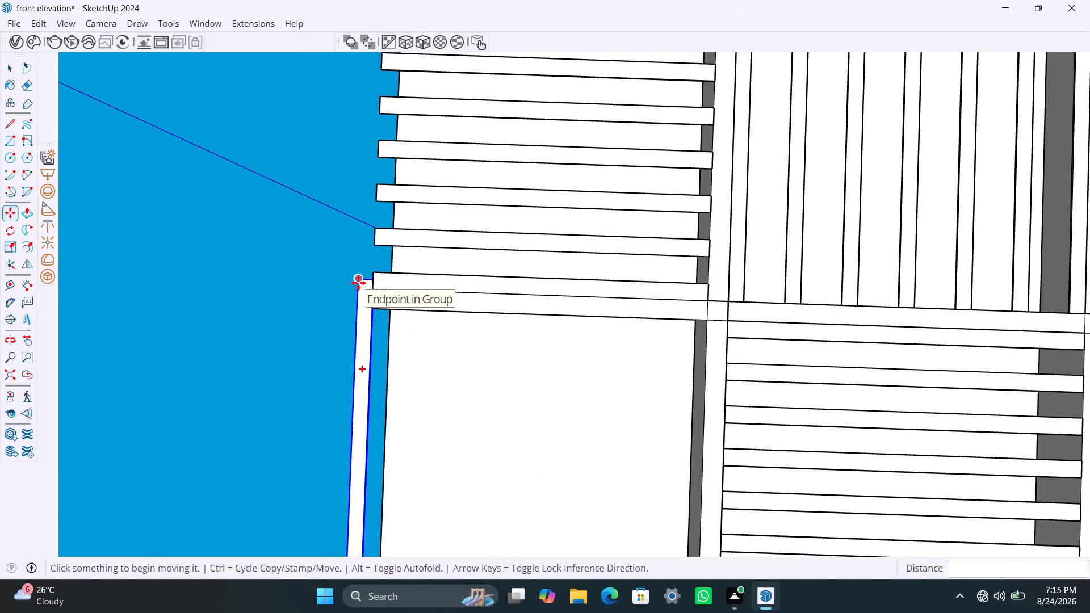
pyautogui.click(358, 283)
pyautogui.click(373, 310)
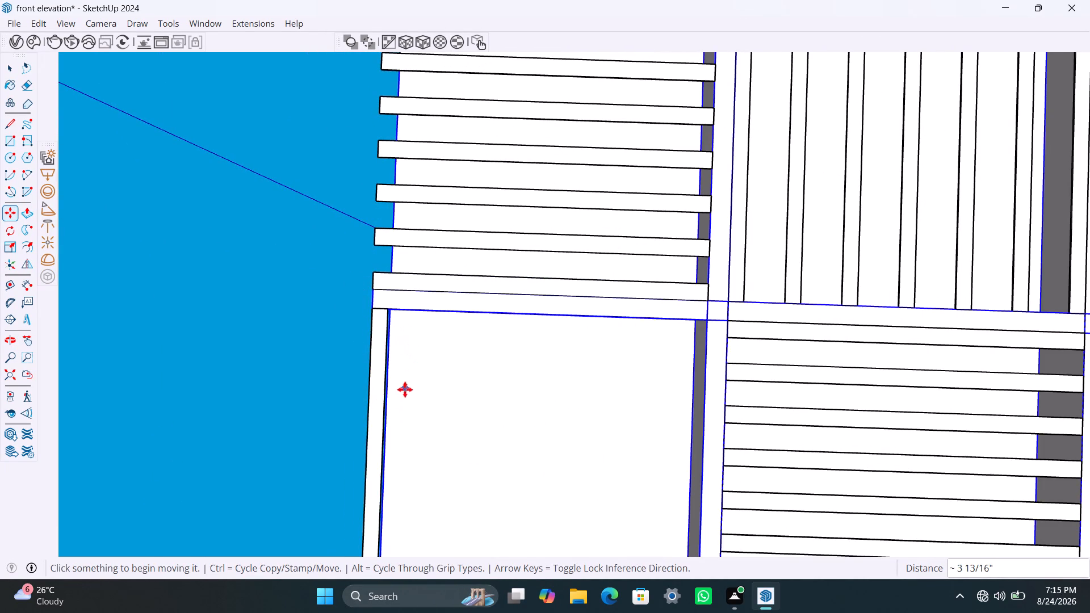
# Realign the lengthwise slat in the fourth row's first bay by its end corner, finishing about 1/4" onto the row beam's top corner.
pyautogui.scroll(-11, 405, 396)
pyautogui.scroll(16, 390, 394)
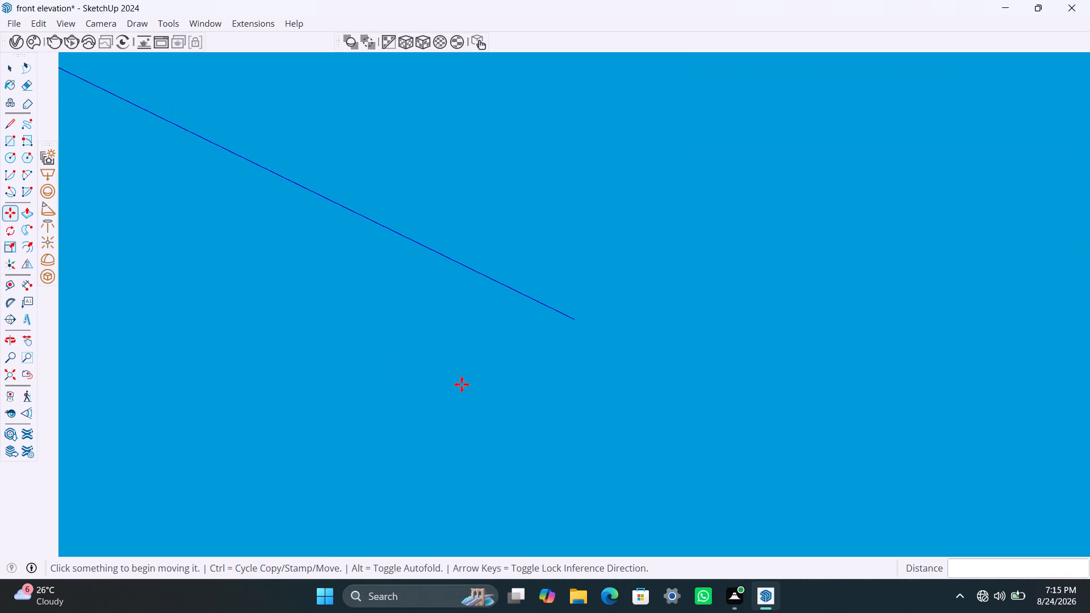
pyautogui.scroll(-12, 445, 383)
pyautogui.moveTo(420, 418); pyautogui.dragTo(510, 354, button='middle')
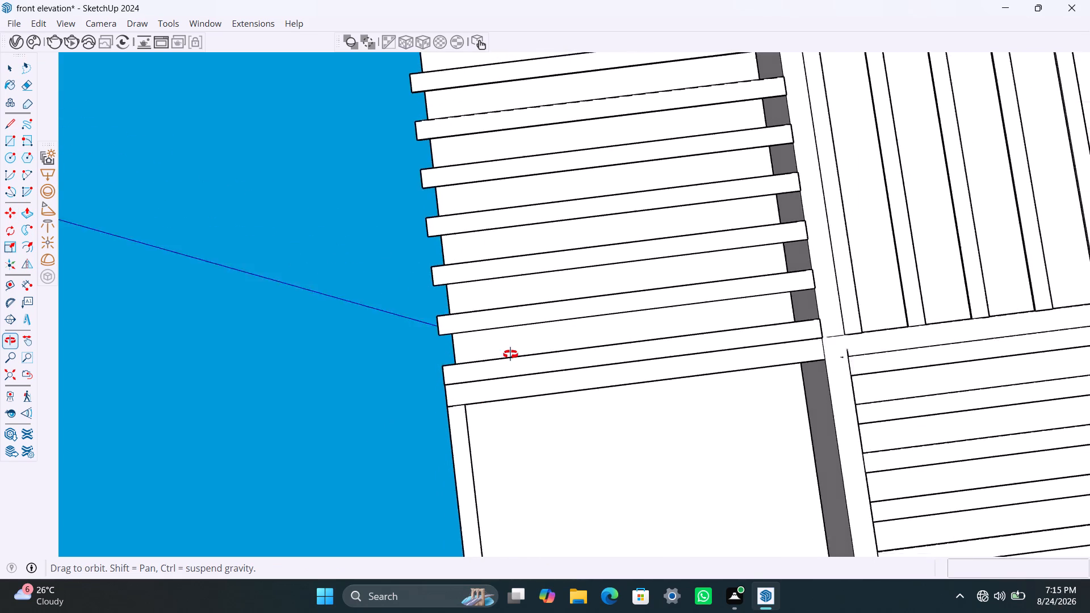
pyautogui.moveTo(510, 354); pyautogui.dragTo(527, 326, button='middle')
pyautogui.moveTo(483, 416); pyautogui.dragTo(633, 242, button='middle')
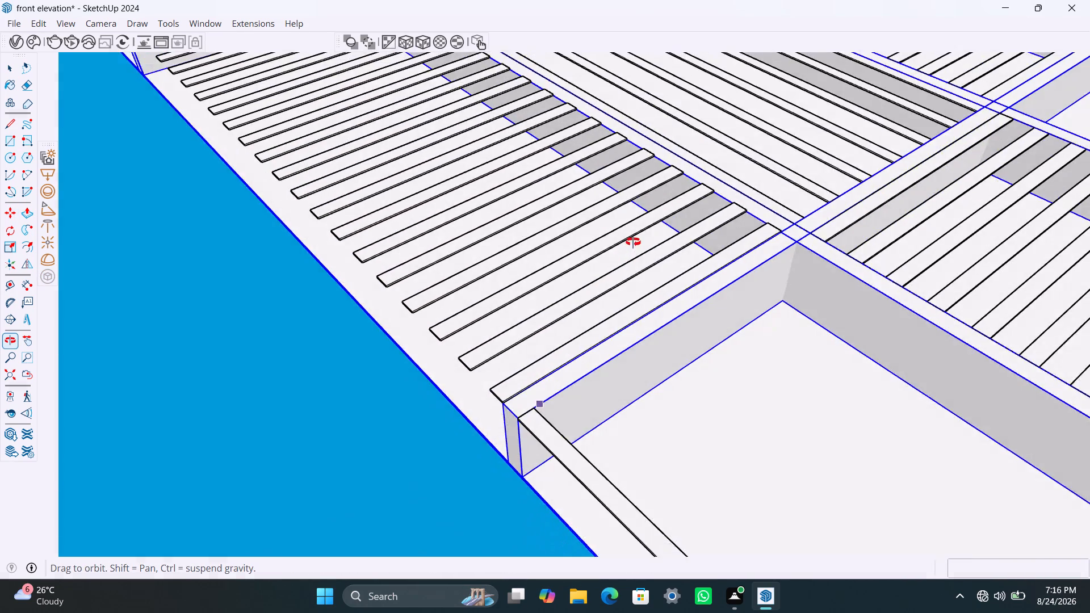
pyautogui.moveTo(633, 242); pyautogui.dragTo(661, 184, button='middle')
pyautogui.scroll(12, 533, 427)
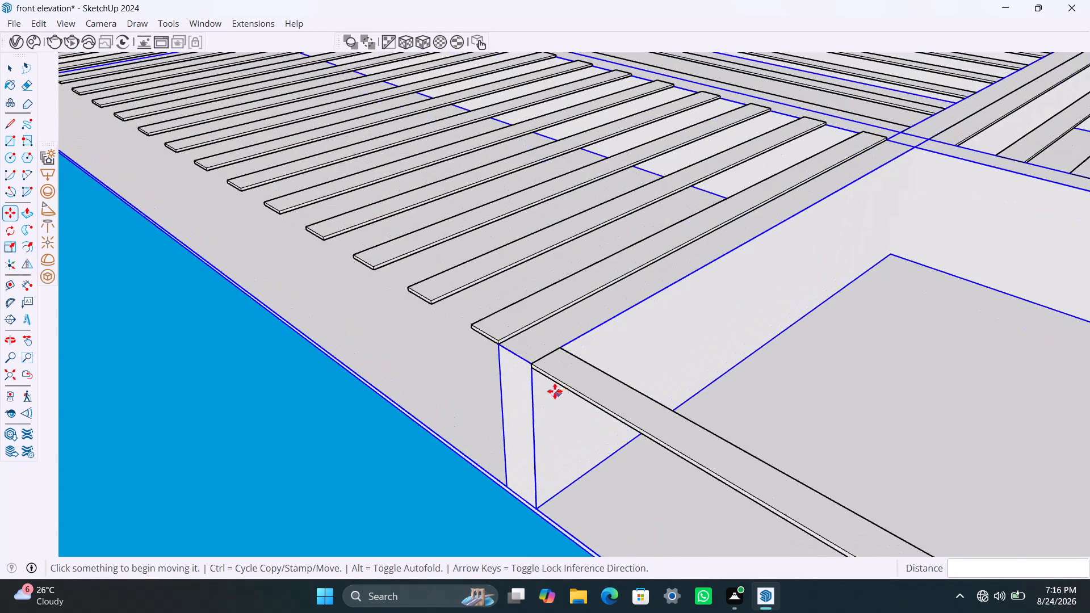
pyautogui.scroll(2, 555, 391)
pyautogui.click(534, 363)
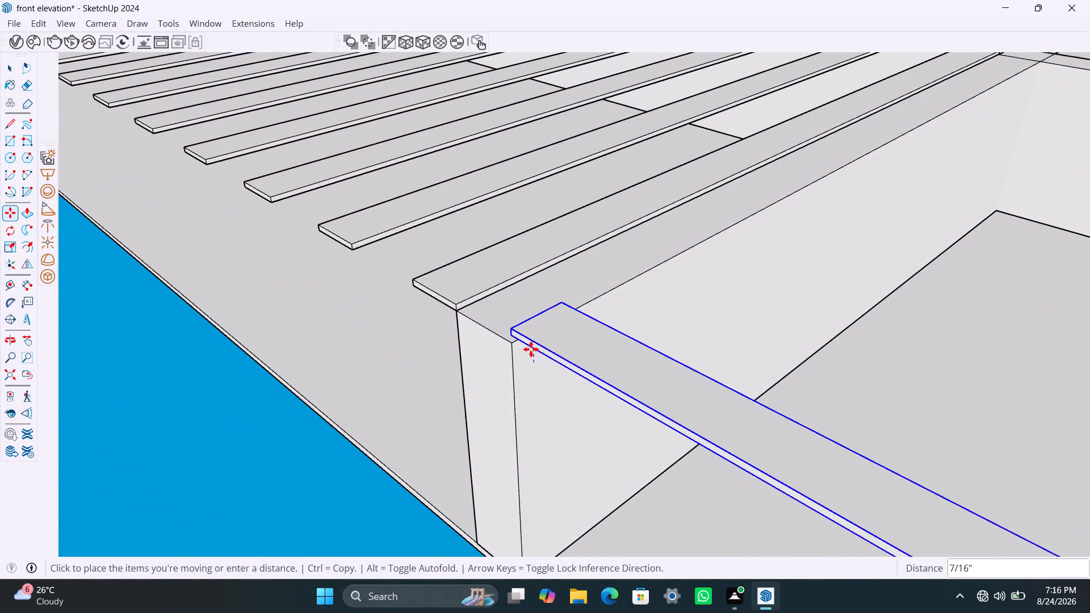
pyautogui.click(534, 355)
pyautogui.click(517, 350)
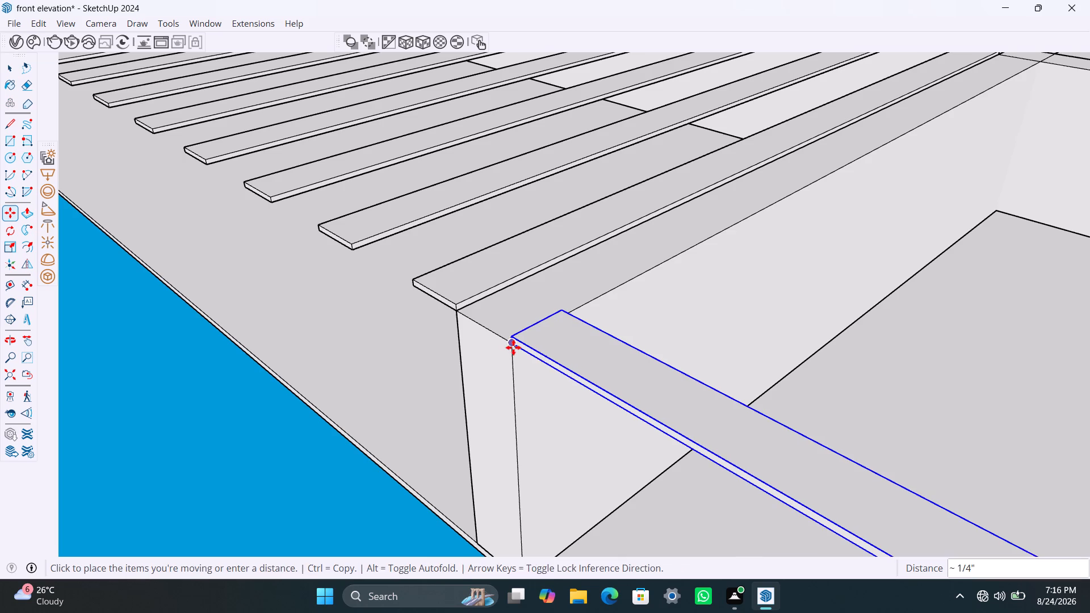
pyautogui.click(513, 346)
# Push/Pull the far end face of the fourth row's first lengthwise slat back to the end beam's inner edge.
pyautogui.scroll(-20, 547, 379)
pyautogui.scroll(-7, 547, 379)
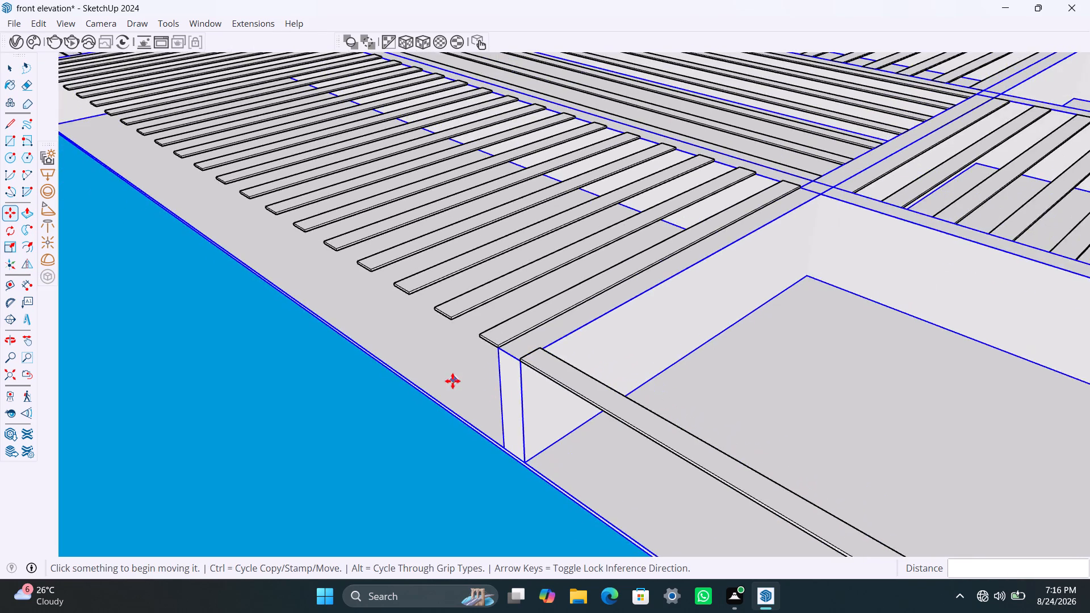
pyautogui.scroll(-20, 452, 381)
pyautogui.scroll(-17, 452, 381)
pyautogui.moveTo(531, 432); pyautogui.dragTo(334, 400, button='middle')
pyautogui.scroll(14, 393, 433)
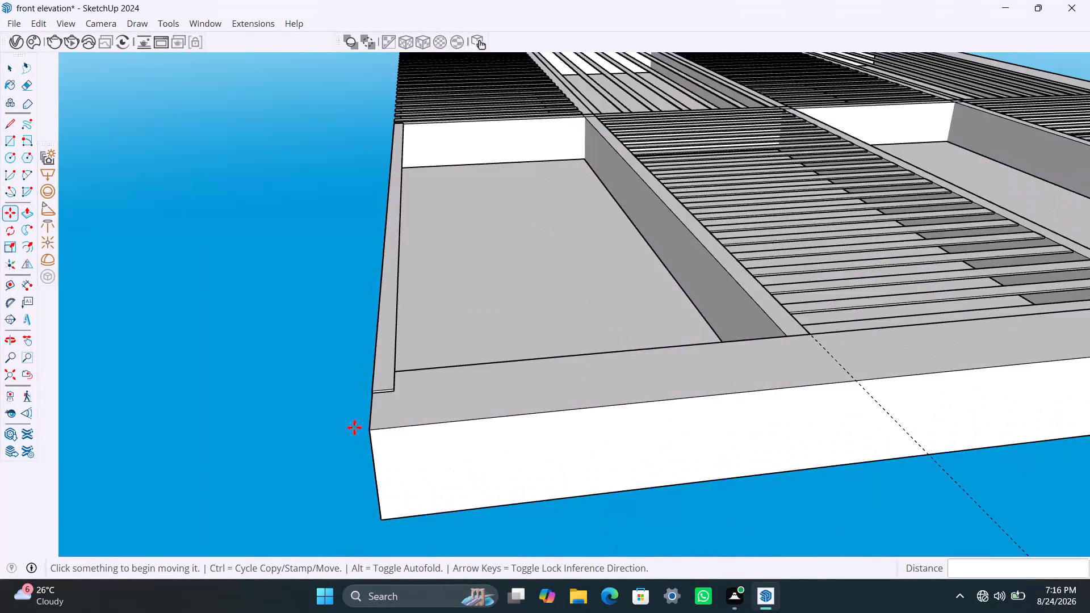
pyautogui.scroll(2, 354, 427)
pyautogui.scroll(-6, 393, 406)
pyautogui.press('space')
pyautogui.scroll(4, 409, 411)
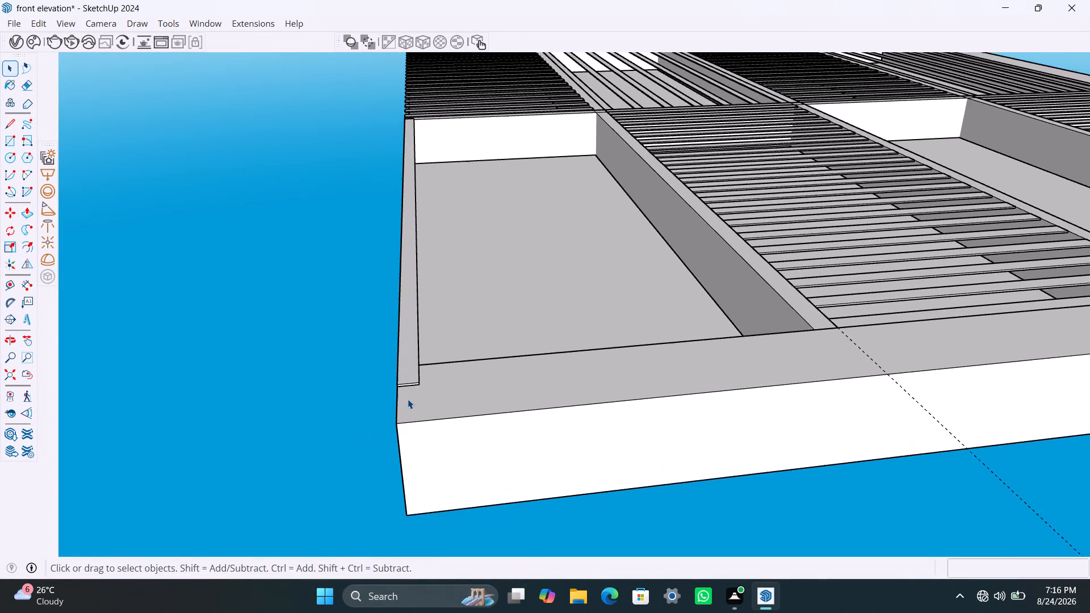
pyautogui.scroll(6, 406, 381)
pyautogui.tripleClick(415, 387)
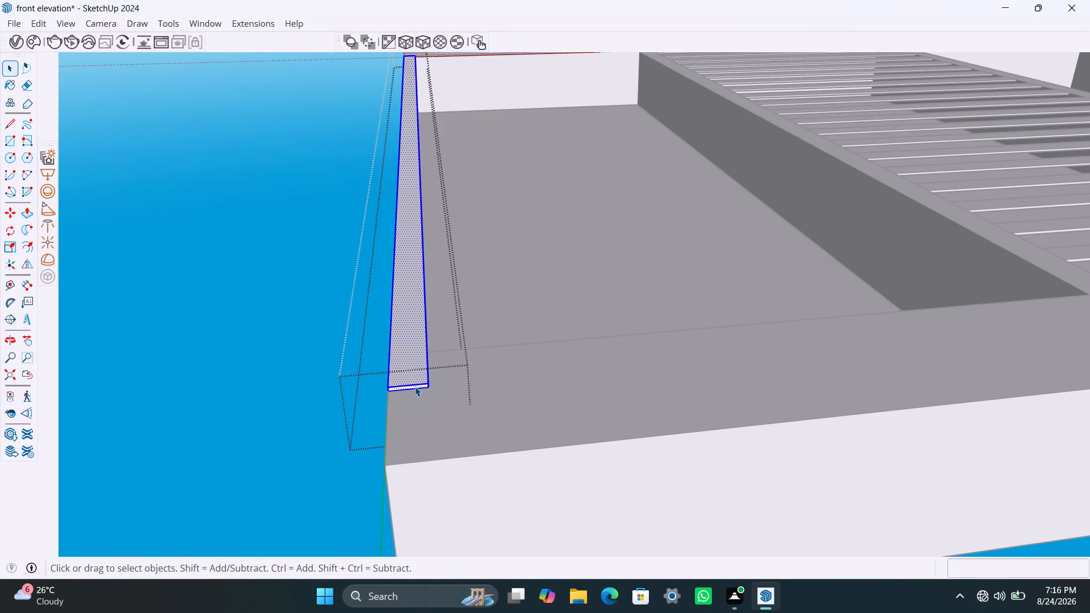
pyautogui.tripleClick(415, 387)
pyautogui.click(414, 381)
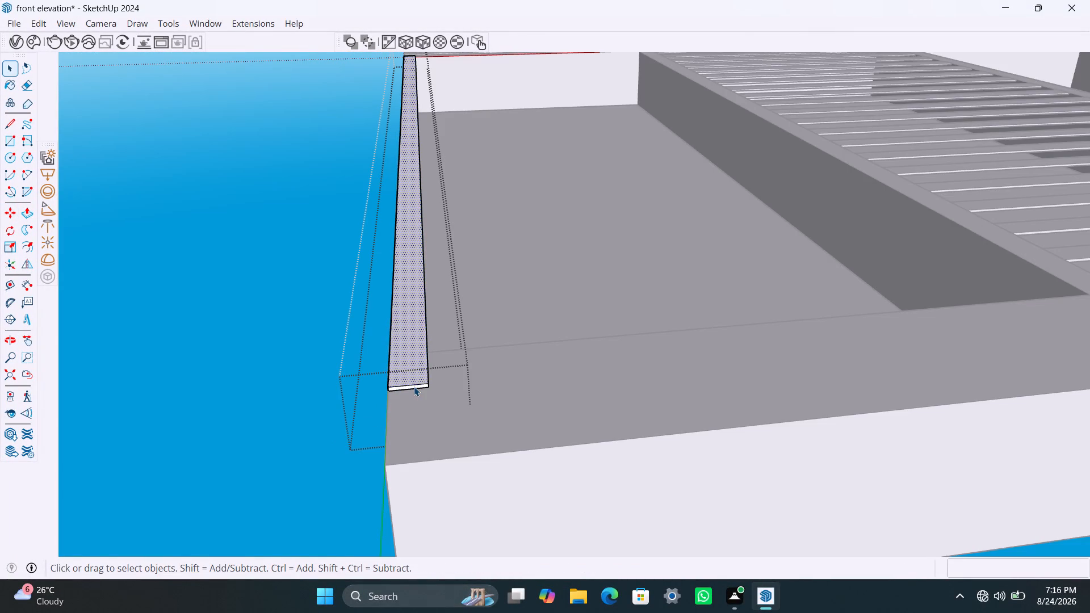
pyautogui.click(414, 386)
pyautogui.click(414, 386)
pyautogui.scroll(5, 415, 386)
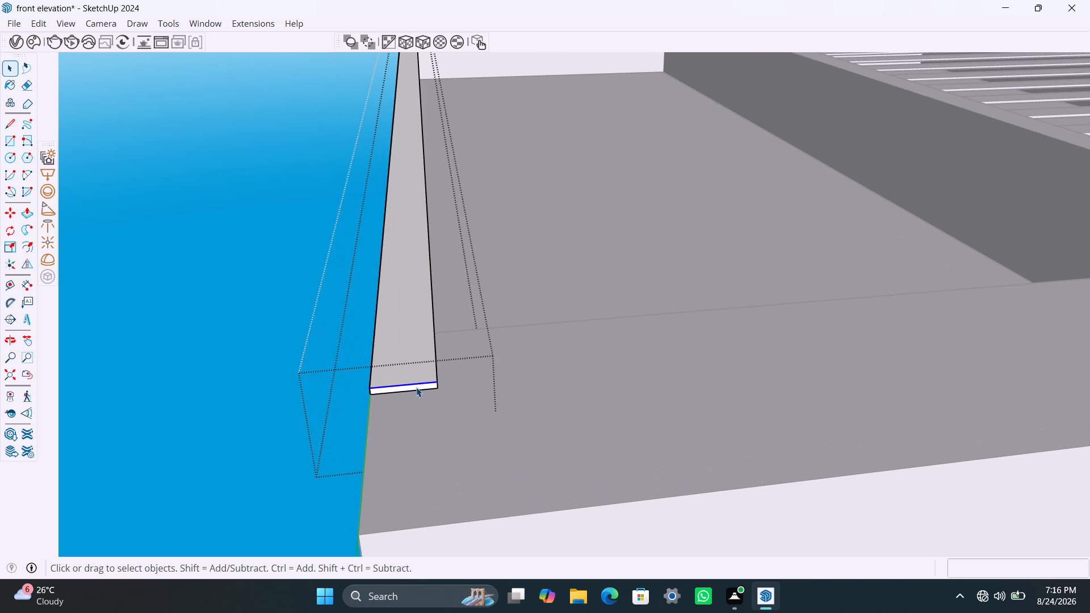
pyautogui.click(416, 387)
pyautogui.press('p')
pyautogui.click(417, 387)
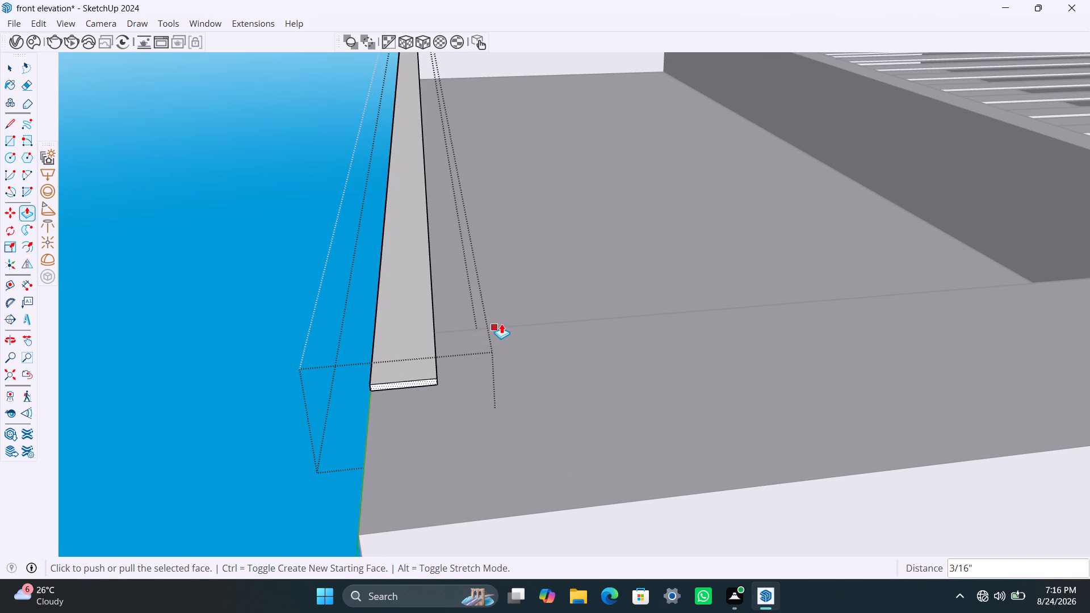
pyautogui.click(502, 322)
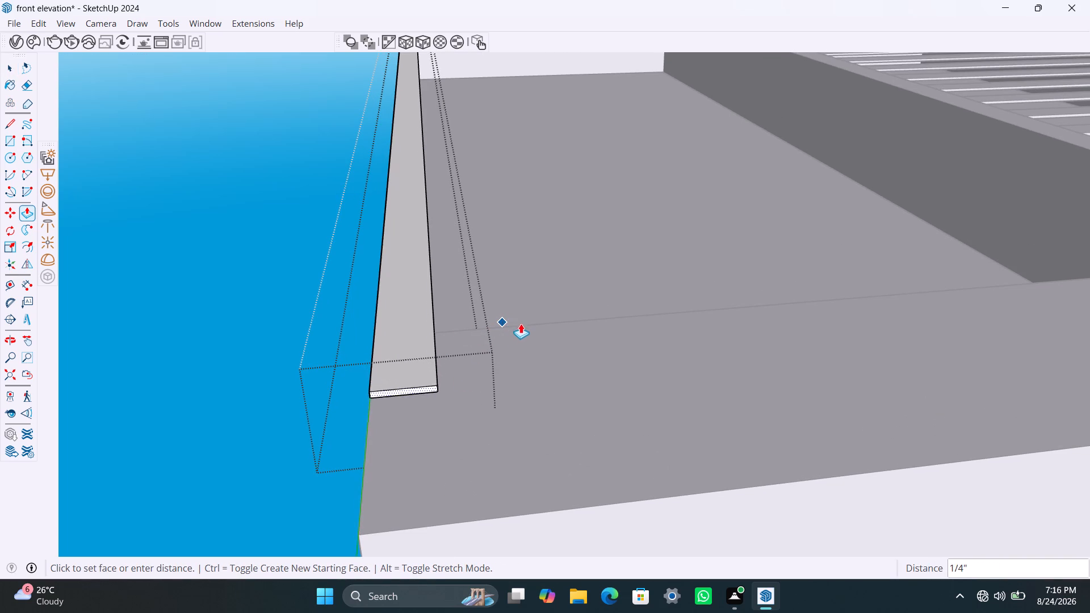
pyautogui.press('Escape')
pyautogui.click(411, 384)
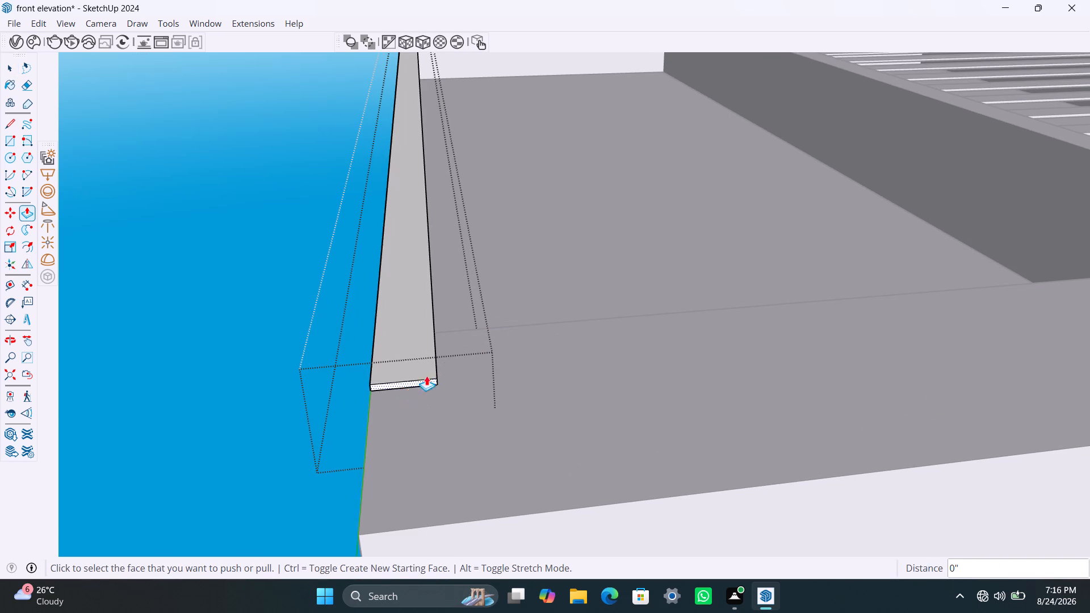
pyautogui.click(487, 326)
pyautogui.press('space')
pyautogui.click(297, 316)
pyautogui.scroll(-6, 272, 294)
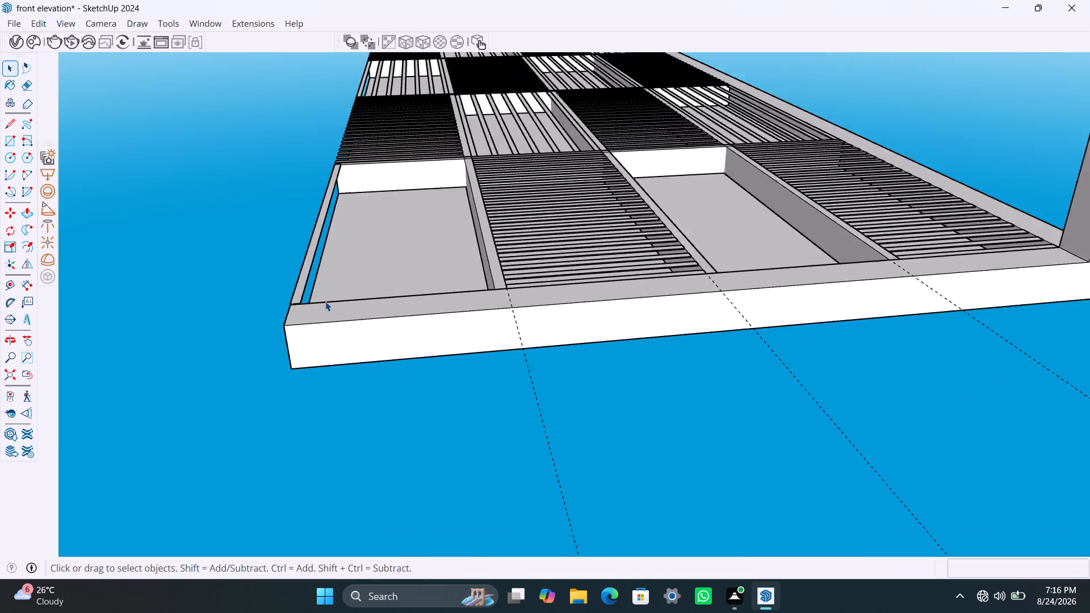
# Copy the starting lengthwise slat about 3' 1 3/8" across the fourth row's first bay and divide the spacing into 6.
pyautogui.click(301, 271)
pyautogui.press('m')
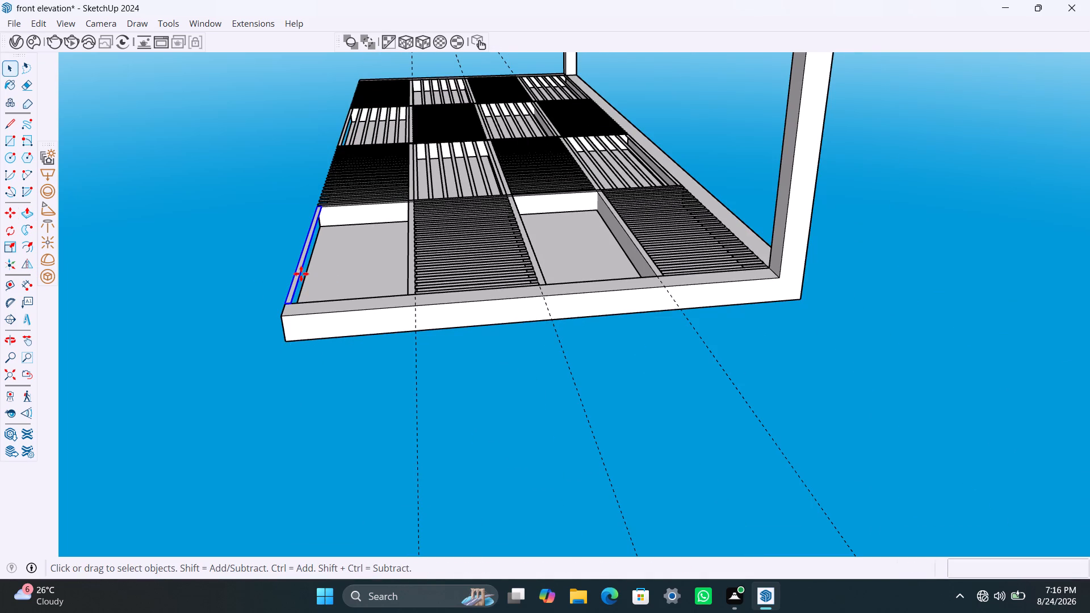
pyautogui.click(293, 303)
pyautogui.click(405, 295)
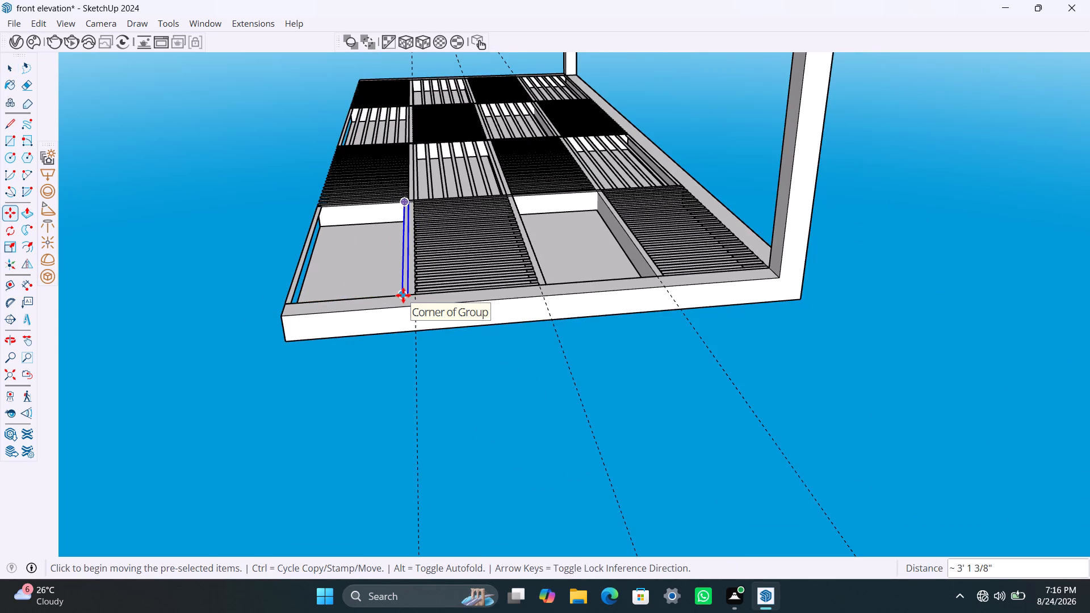
pyautogui.write('/6')
pyautogui.press('Return')
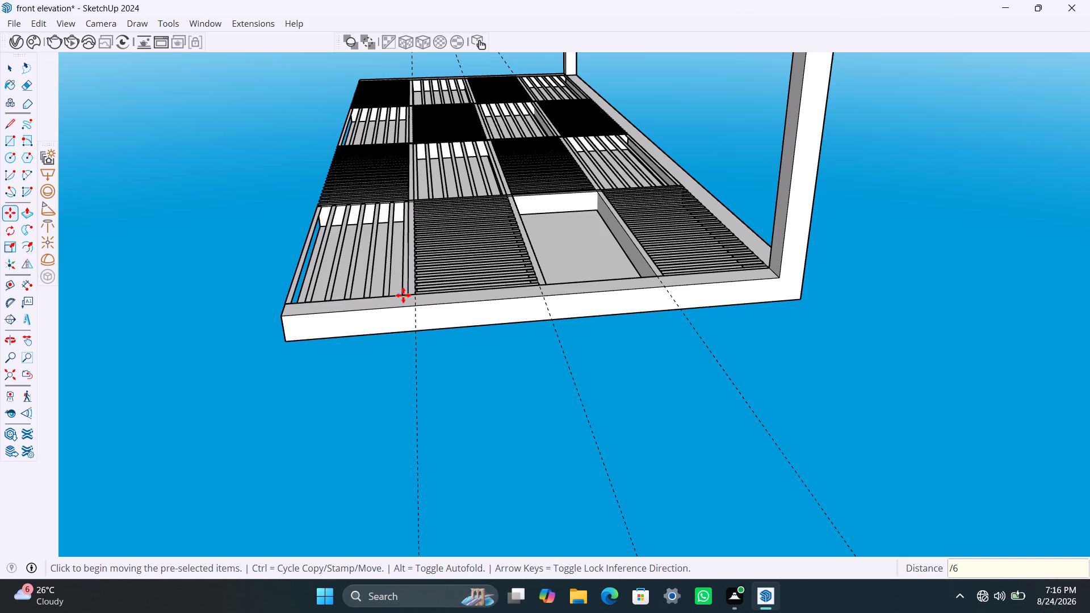
# Copy the first bay's last lengthwise slat about 4' 5/16" to the starting side of the fourth row's third bay.
pyautogui.click(400, 295)
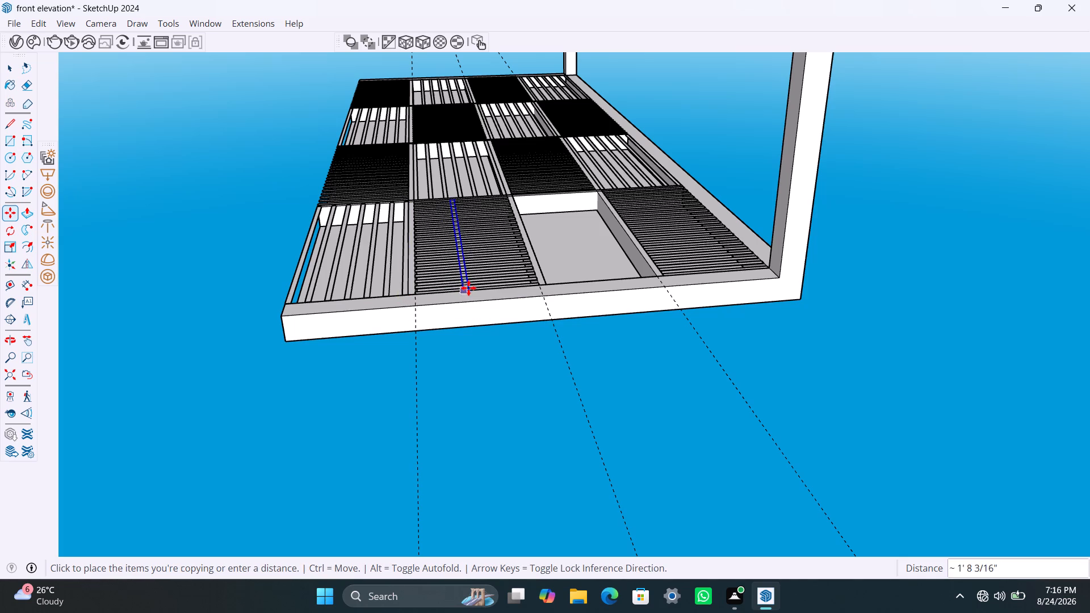
pyautogui.click(548, 283)
# Copy the starting lengthwise slat about 3' 1 1/2" across the fourth row's third bay and divide the spacing into 6.
pyautogui.scroll(2, 546, 290)
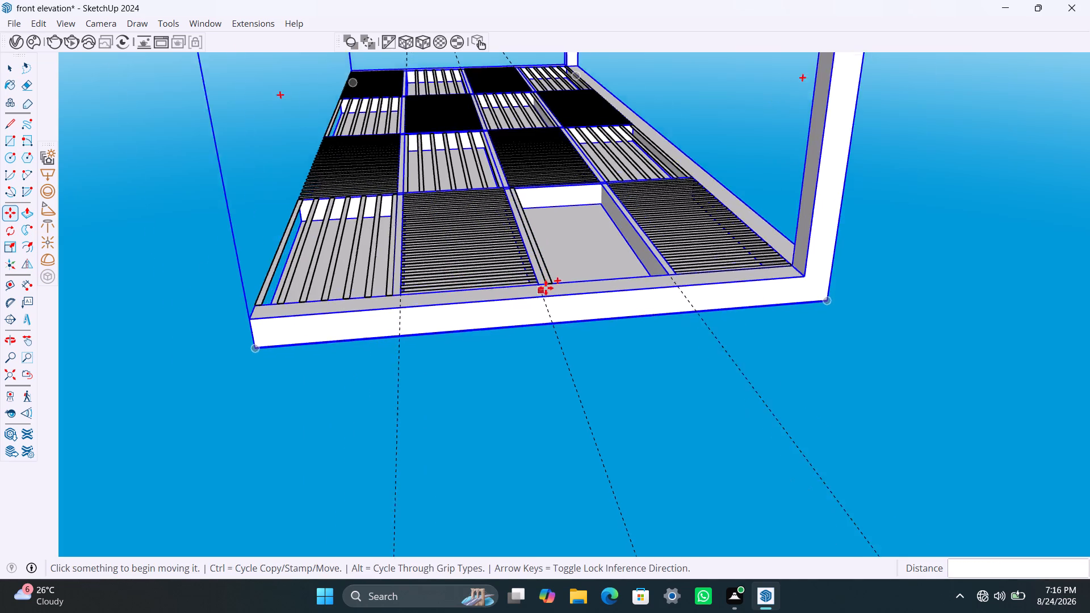
pyautogui.scroll(8, 546, 288)
pyautogui.moveTo(543, 286); pyautogui.dragTo(518, 351, button='middle')
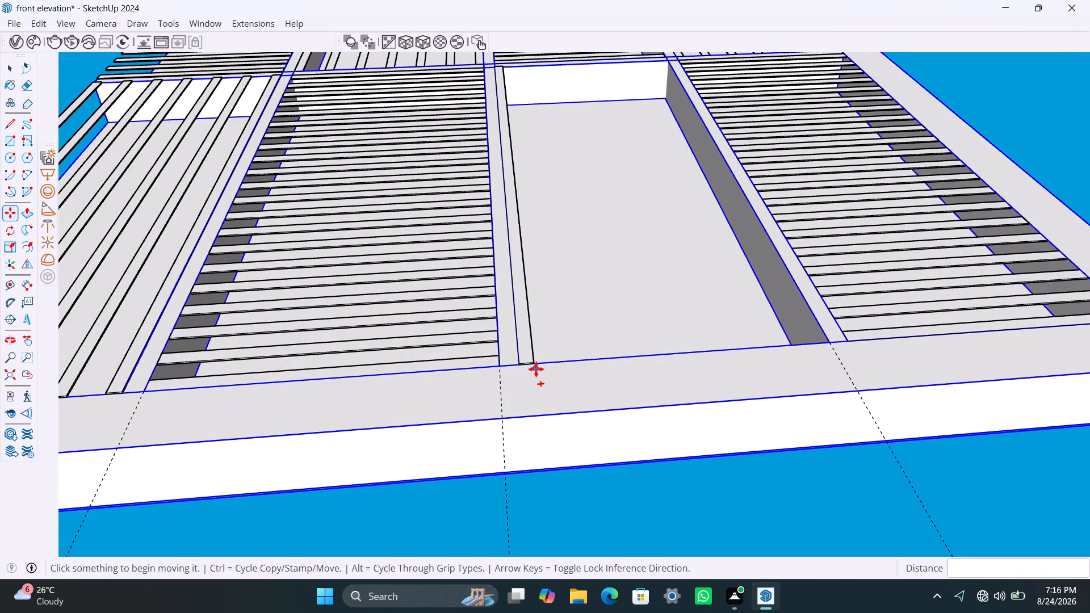
pyautogui.press('m')
pyautogui.click(535, 366)
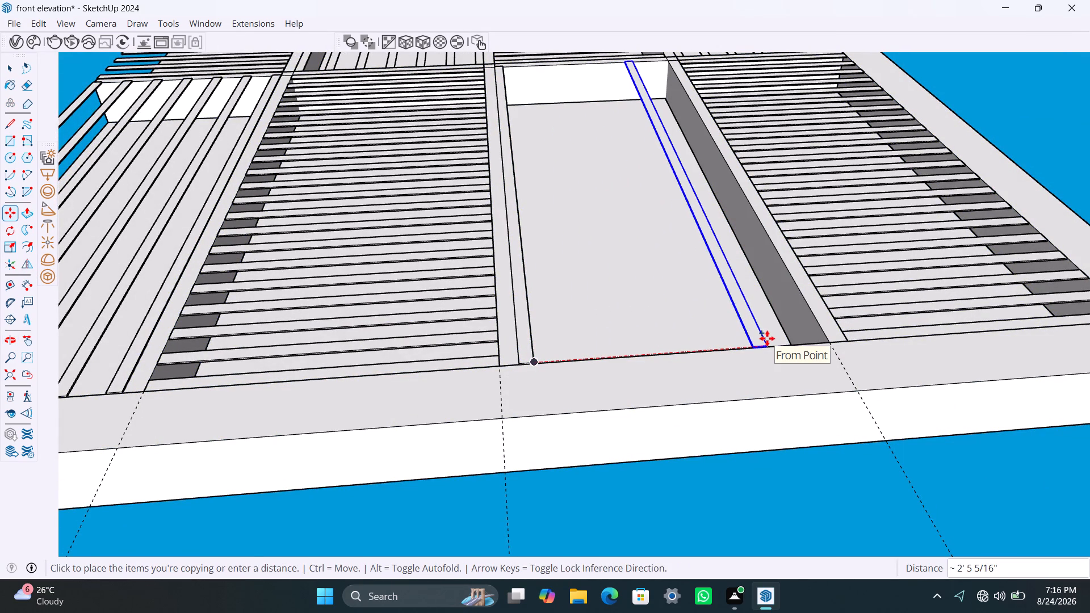
pyautogui.click(830, 348)
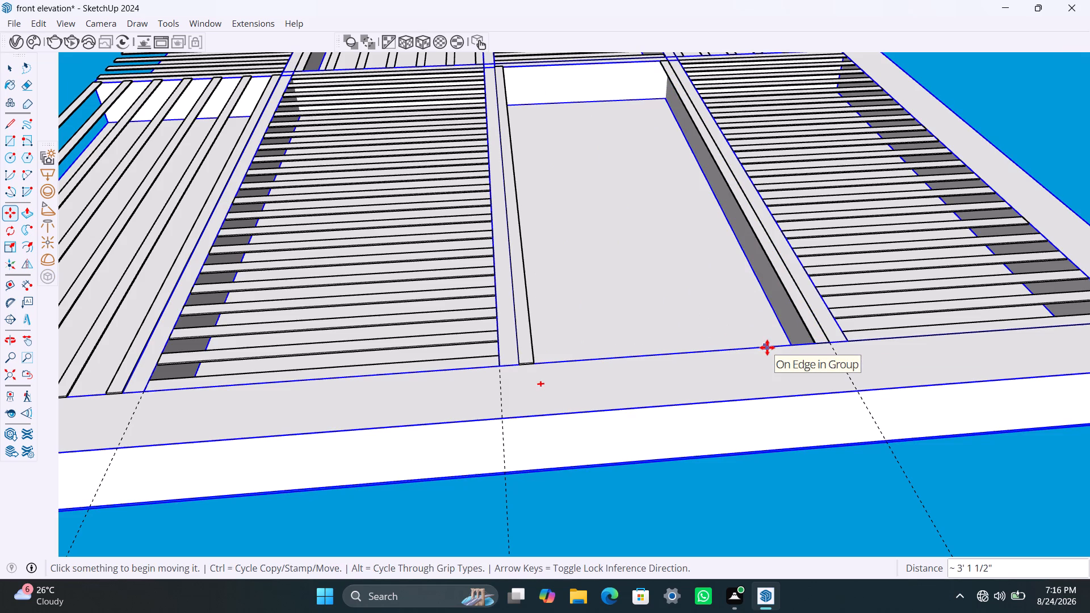
pyautogui.press('/')
pyautogui.press('6')
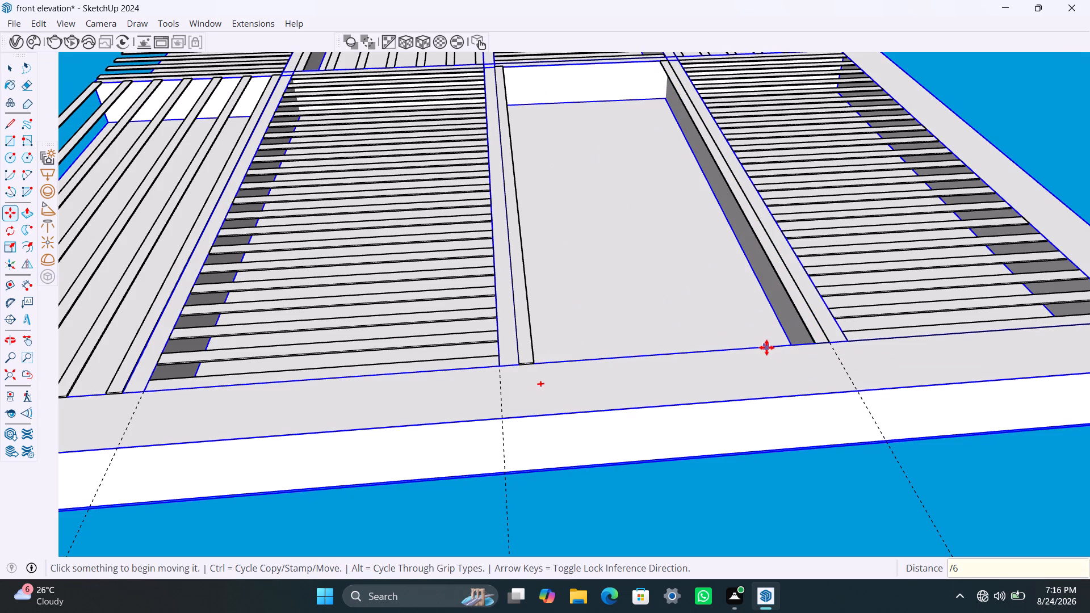
pyautogui.press('Return')
pyautogui.press('space')
# Save the model.
pyautogui.scroll(-11, 493, 365)
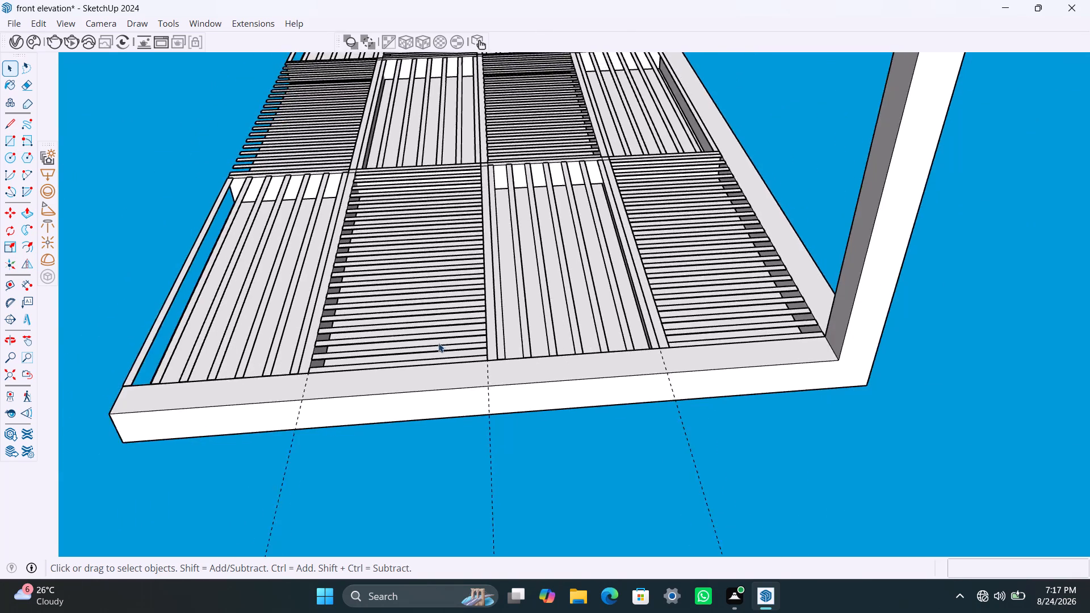
pyautogui.scroll(-1, 438, 343)
pyautogui.hotkey('ctrl', 's')
pyautogui.press('space')
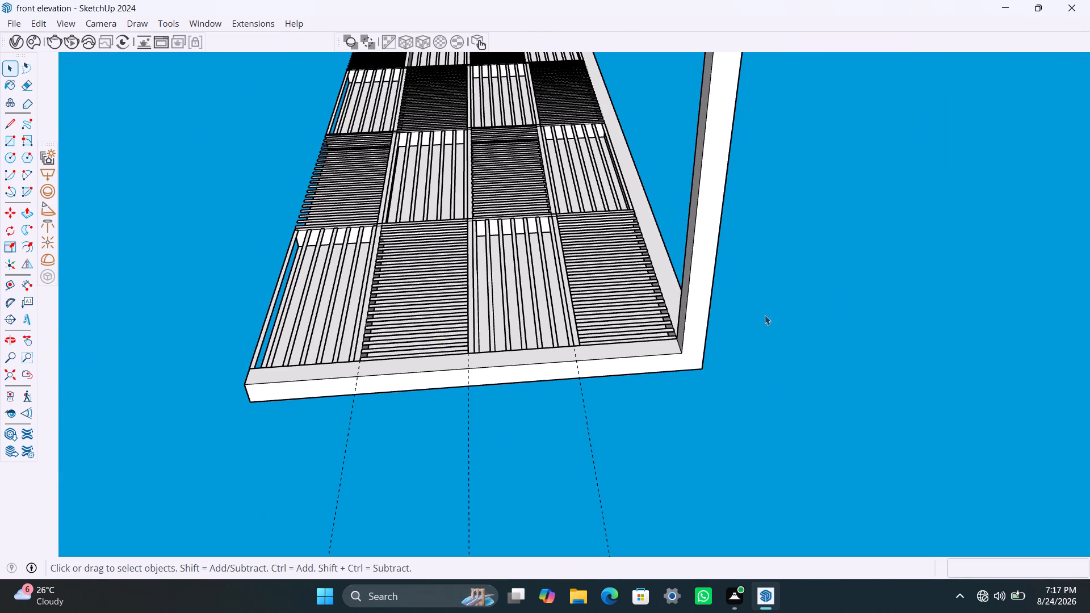
# Examine the completed slatted frame from above and below, and its position relative to the building.
pyautogui.click(765, 315)
pyautogui.scroll(-5, 295, 372)
pyautogui.scroll(-6, 191, 271)
pyautogui.moveTo(285, 300); pyautogui.dragTo(245, 9, button='middle')
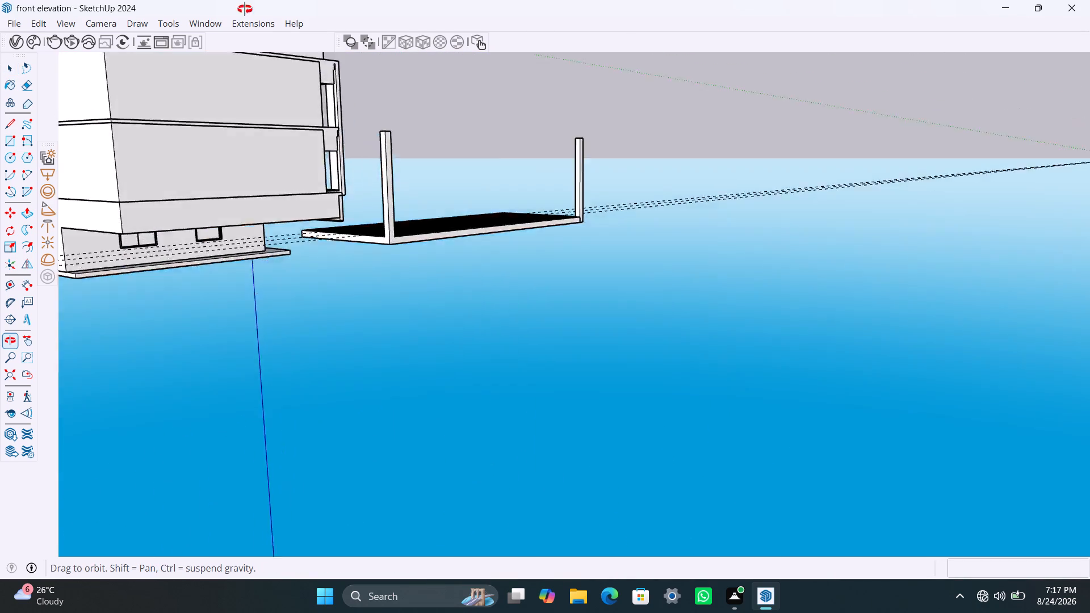
pyautogui.moveTo(245, 9); pyautogui.dragTo(309, 0, button='middle')
pyautogui.moveTo(300, 513); pyautogui.dragTo(196, 270, button='middle')
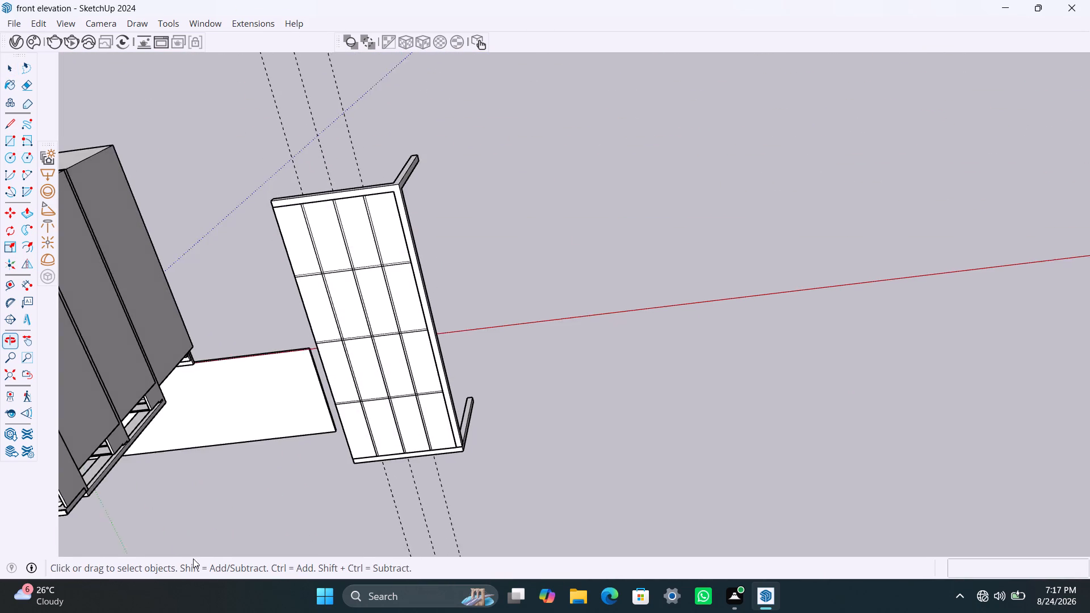
pyautogui.moveTo(442, 323); pyautogui.dragTo(497, 54, button='middle')
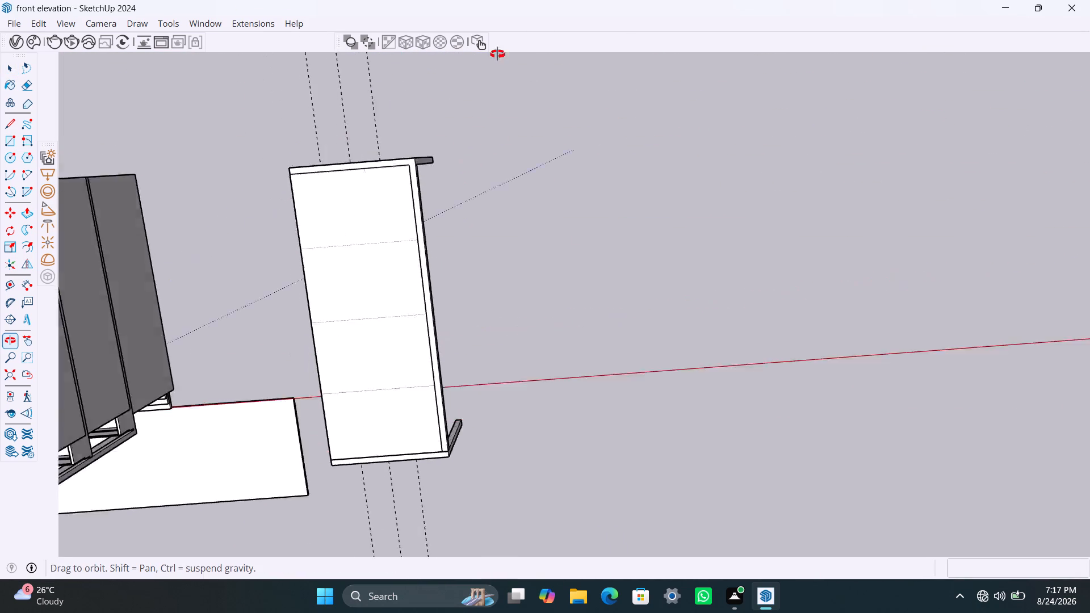
pyautogui.moveTo(497, 54); pyautogui.dragTo(548, 1, button='middle')
pyautogui.moveTo(442, 443); pyautogui.dragTo(424, 75, button='middle')
pyautogui.scroll(2, 353, 367)
pyautogui.scroll(-3, 362, 374)
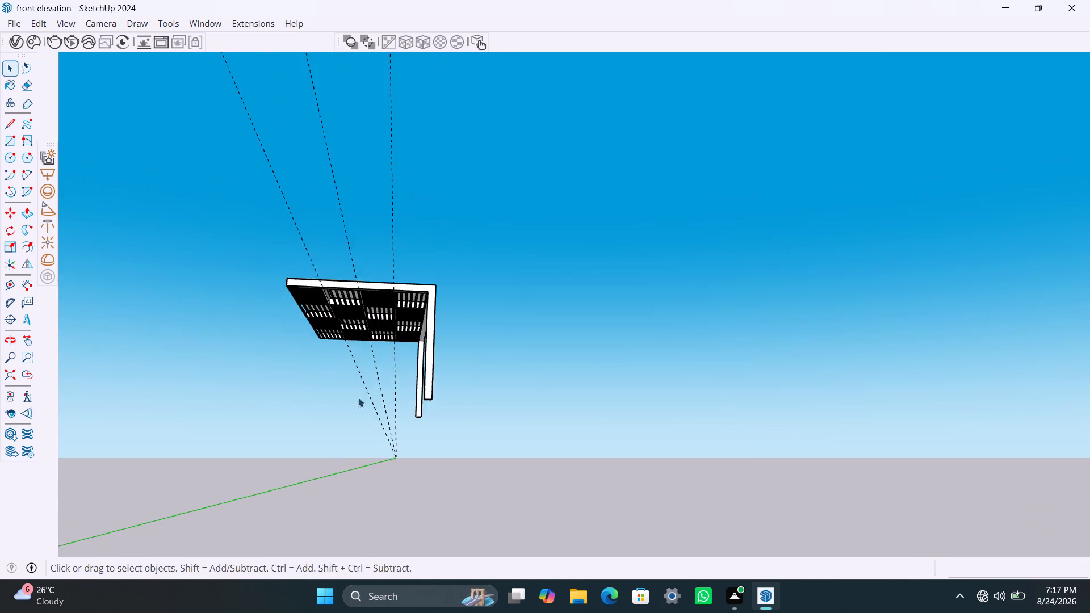
pyautogui.scroll(-7, 358, 397)
pyautogui.keyDown('shift'); pyautogui.moveTo(364, 362); pyautogui.dragTo(395, 342, button='middle'); pyautogui.keyUp('shift')
# Check how the slatted frame and its slats are grouped by selecting and opening its parts, viewed from below and above.
pyautogui.click(389, 329)
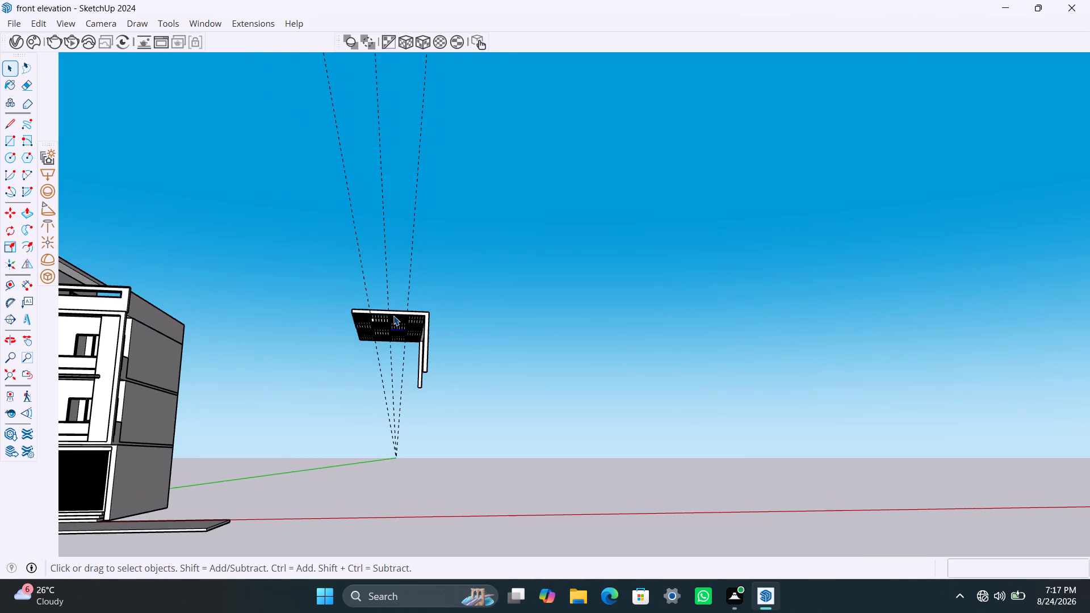
pyautogui.click(485, 290)
pyautogui.click(377, 304)
pyautogui.click(412, 314)
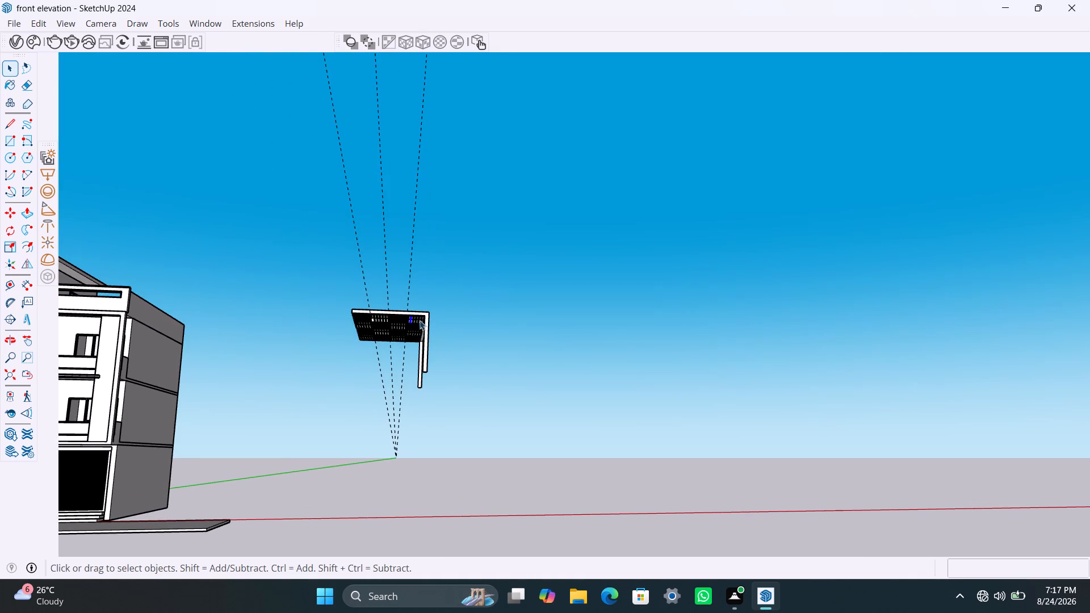
pyautogui.click(509, 320)
pyautogui.click(426, 367)
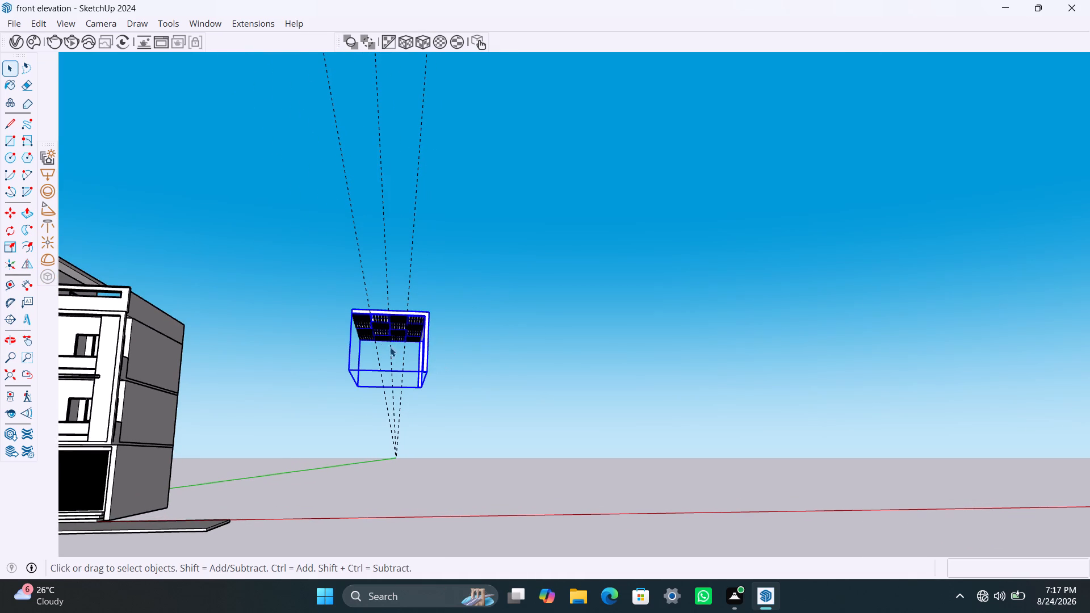
pyautogui.scroll(15, 377, 315)
pyautogui.keyDown('shift'); pyautogui.click(302, 272); pyautogui.keyUp('shift')
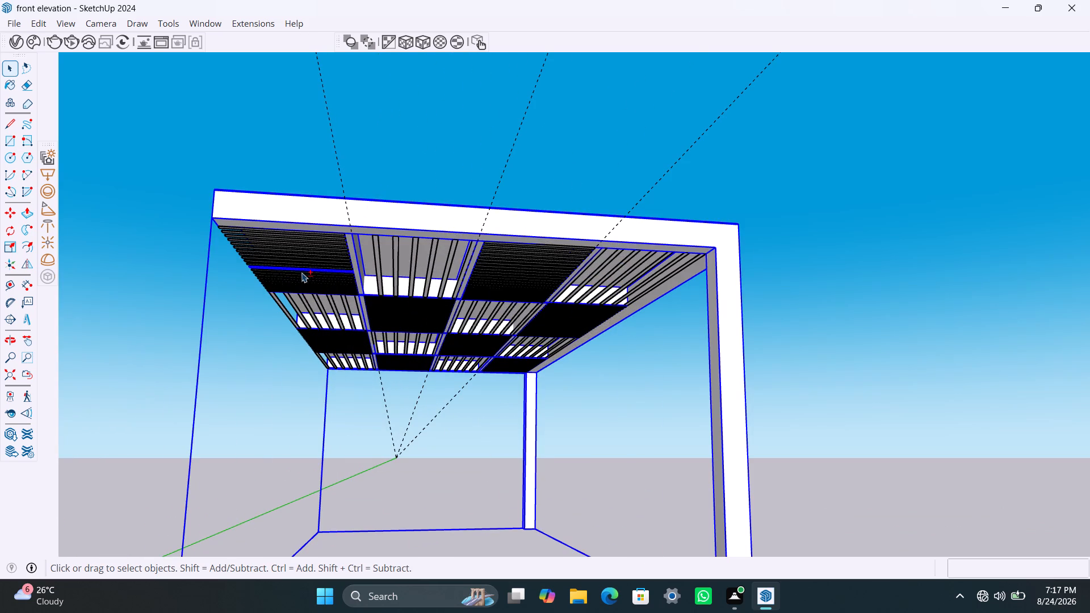
pyautogui.keyDown('shift'); pyautogui.tripleClick(301, 272); pyautogui.keyUp('shift')
pyautogui.keyDown('shift'); pyautogui.tripleClick(301, 272); pyautogui.keyUp('shift')
pyautogui.click(438, 121)
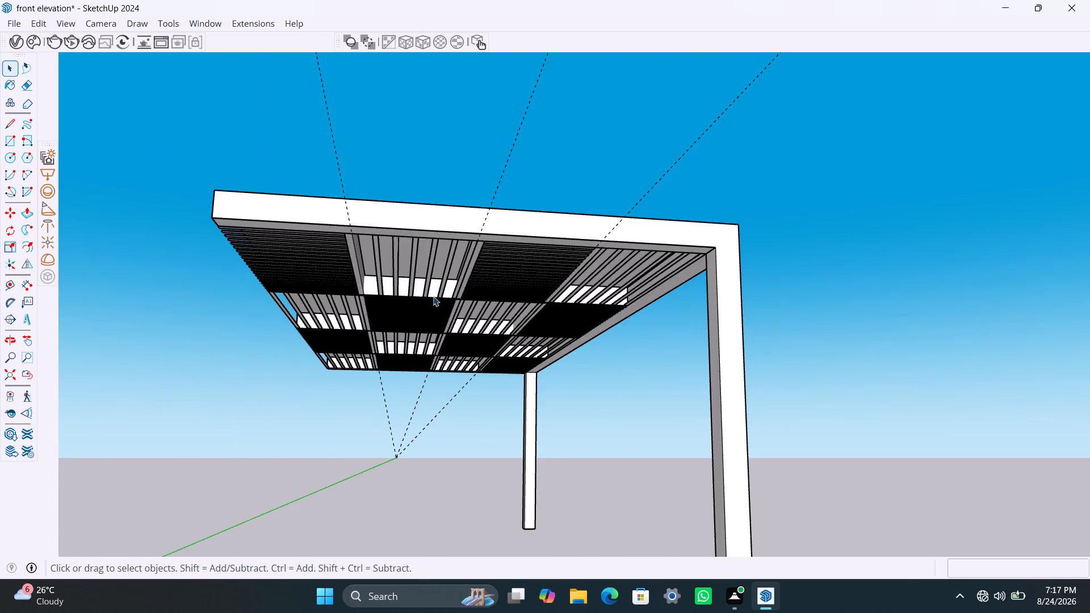
pyautogui.scroll(-7, 433, 296)
pyautogui.moveTo(417, 292); pyautogui.dragTo(495, 85, button='middle')
pyautogui.scroll(5, 404, 318)
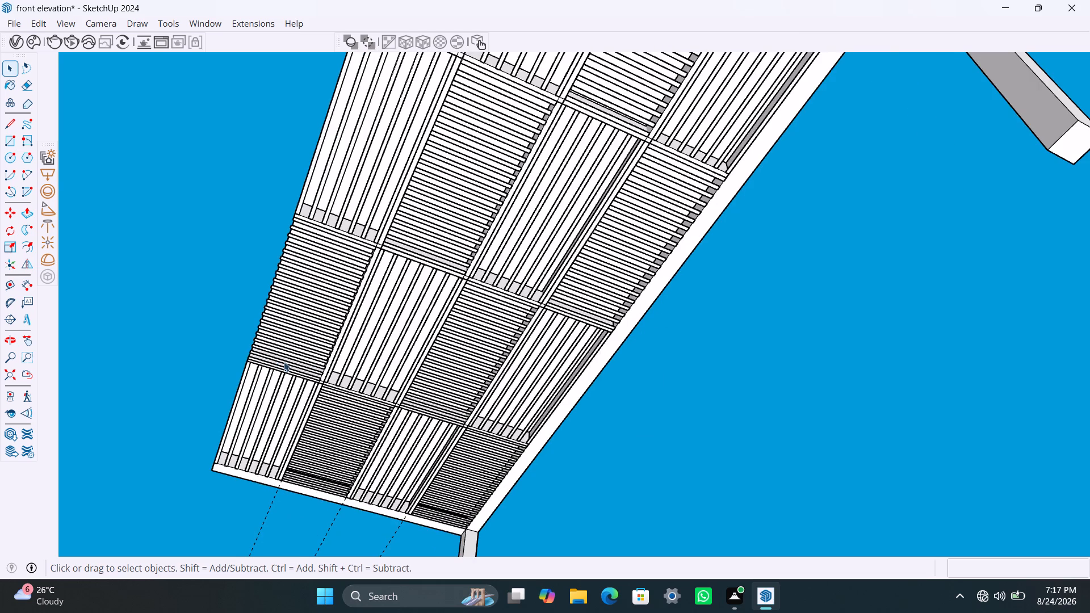
pyautogui.click(284, 367)
pyautogui.click(283, 386)
pyautogui.tripleClick(278, 396)
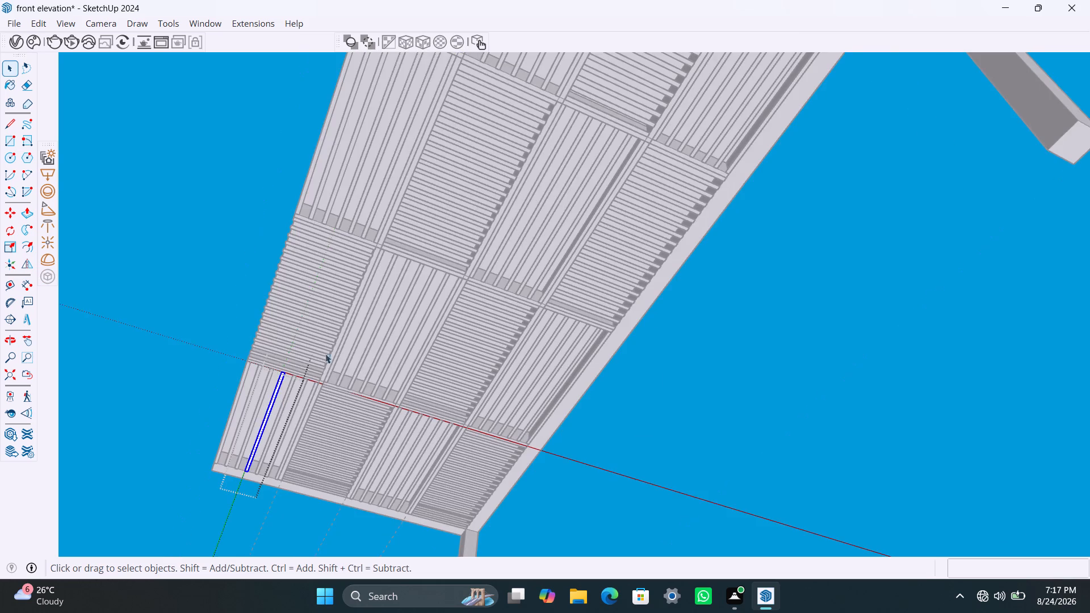
pyautogui.scroll(-20, 391, 297)
pyautogui.scroll(-3, 391, 297)
pyautogui.click(544, 174)
pyautogui.moveTo(367, 236); pyautogui.dragTo(286, 612, button='middle')
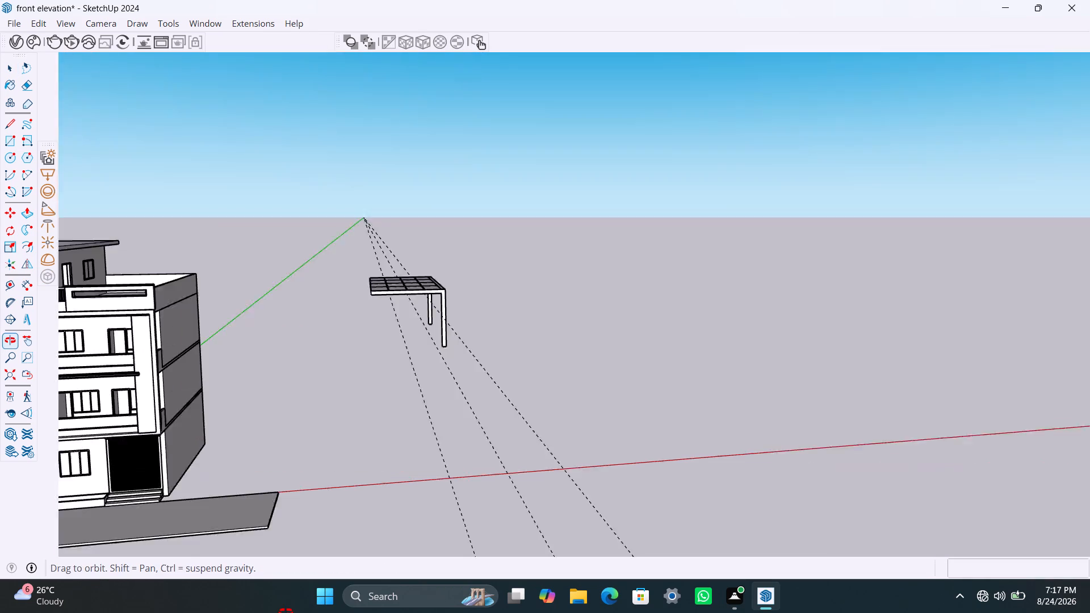
pyautogui.moveTo(286, 612); pyautogui.dragTo(286, 604, button='middle')
# Delete all guides and save the model.
pyautogui.click(35, 23)
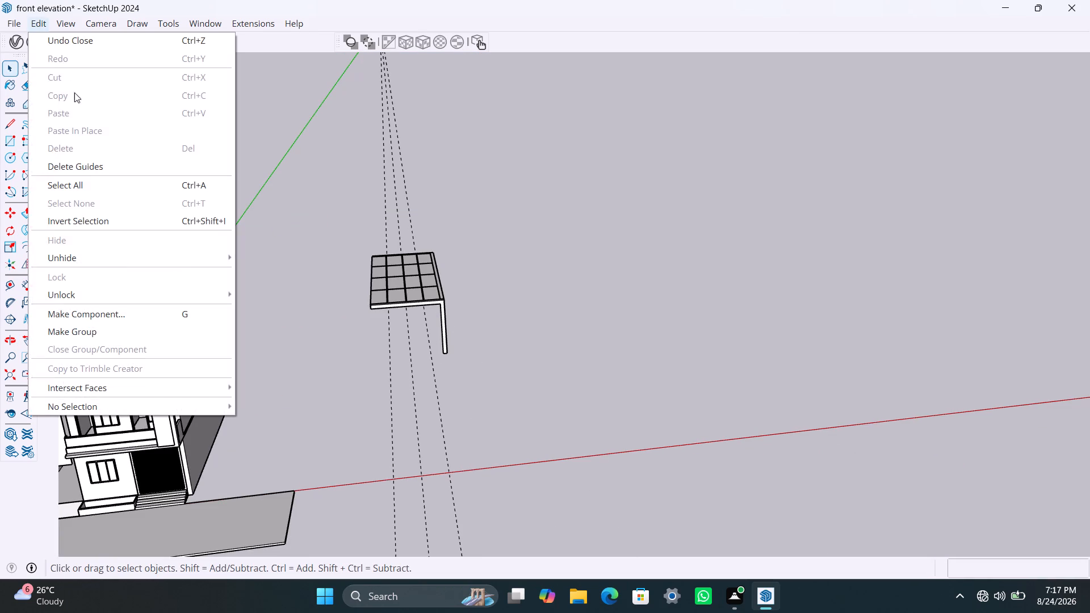
pyautogui.click(86, 165)
pyautogui.hotkey('ctrl', 's')
# Move the whole slatted frame about 56' 1 7/16" from beside the building to above its top-floor terrace.
pyautogui.moveTo(342, 220); pyautogui.dragTo(541, 410)
pyautogui.moveTo(422, 343); pyautogui.dragTo(480, 58, button='middle')
pyautogui.press('m')
pyautogui.click(452, 283)
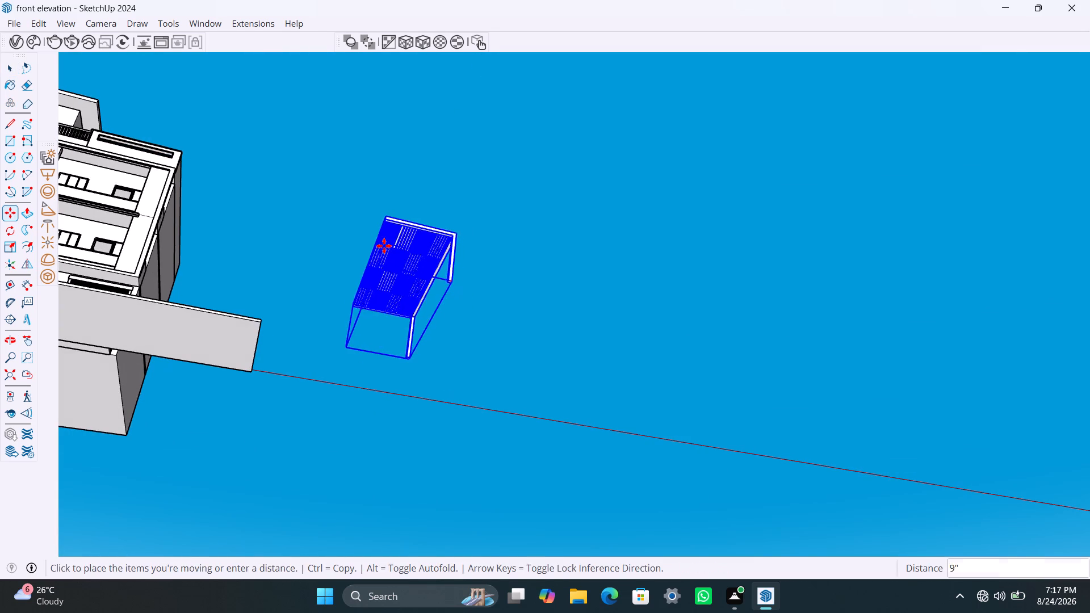
pyautogui.moveTo(203, 108); pyautogui.dragTo(134, 474, button='middle')
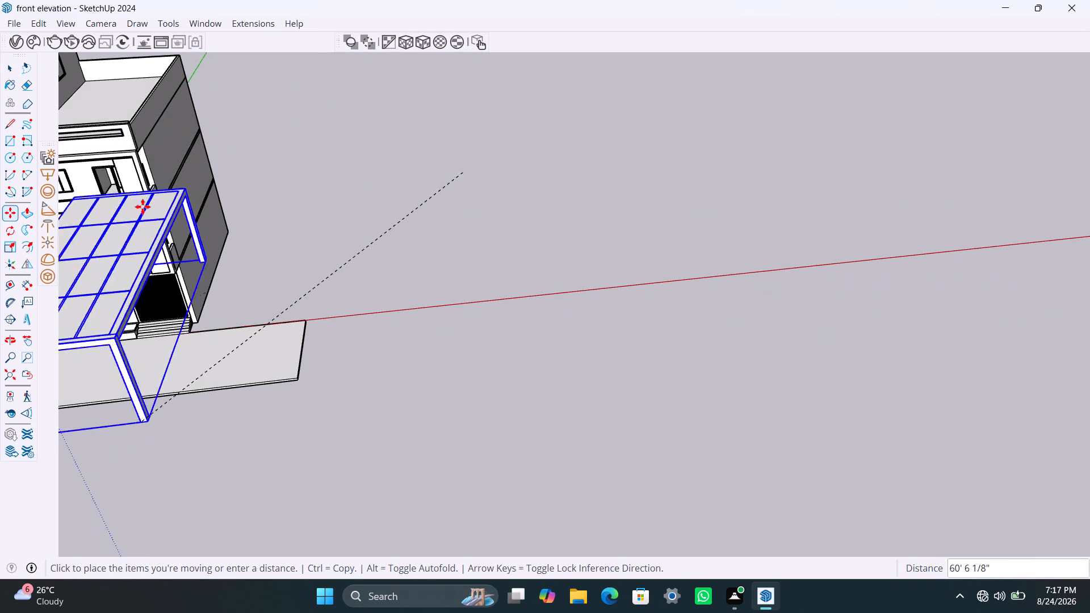
pyautogui.moveTo(132, 106); pyautogui.dragTo(139, 127, button='middle')
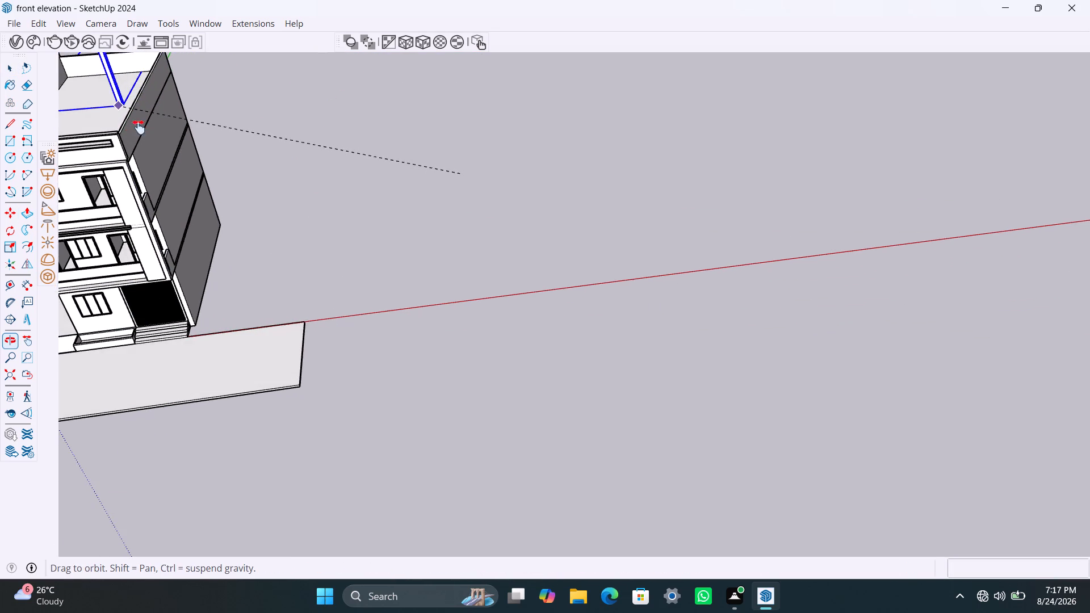
pyautogui.moveTo(139, 127); pyautogui.dragTo(397, 319, button='middle')
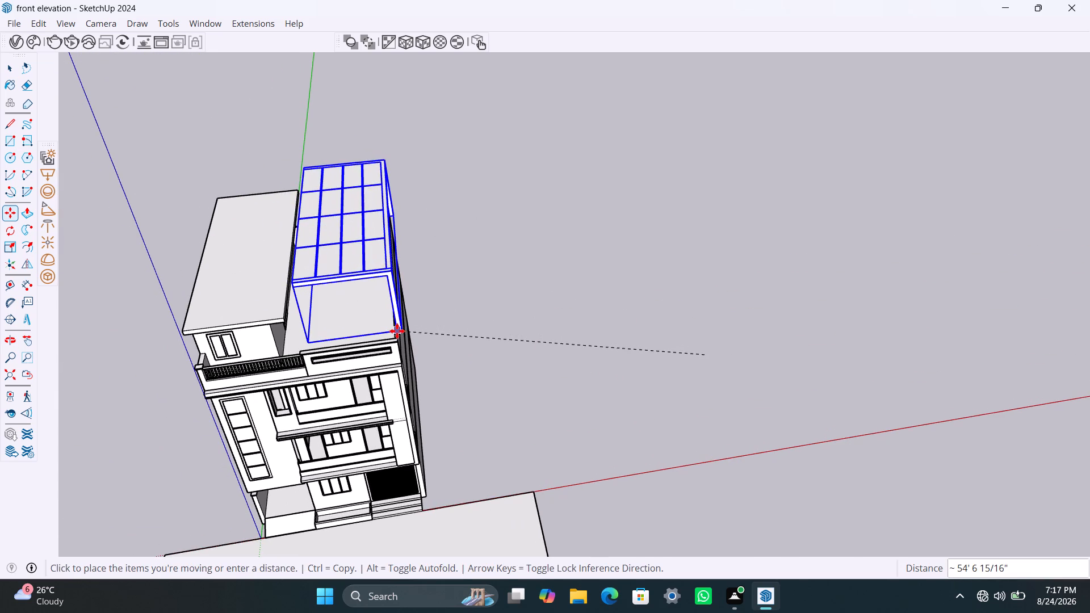
pyautogui.click(387, 334)
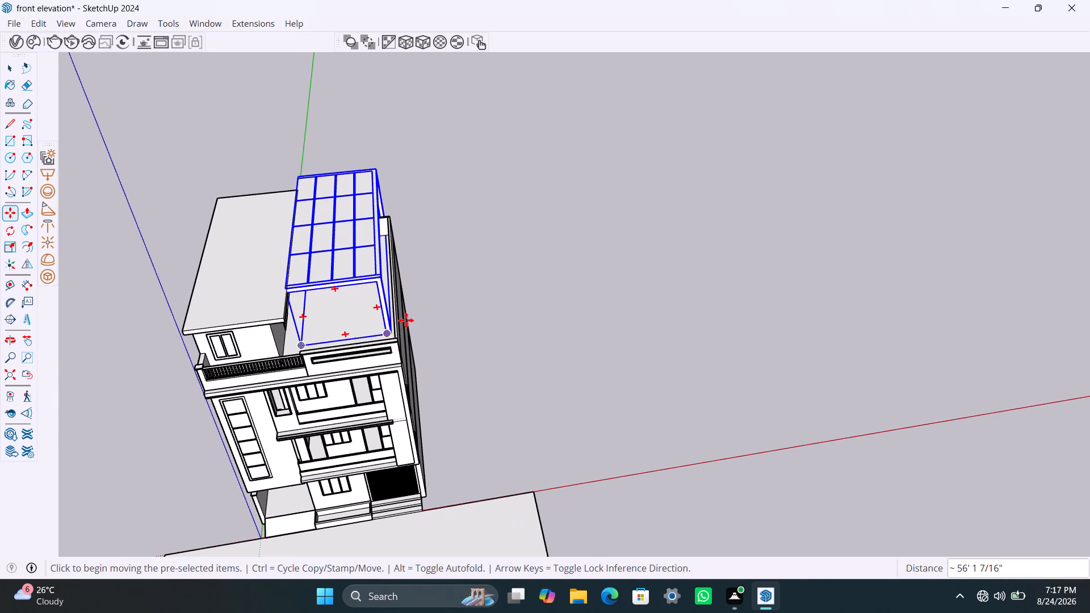
# Place a guide 9" inward from the terrace's rear parapet.
pyautogui.scroll(4, 368, 315)
pyautogui.moveTo(369, 320); pyautogui.dragTo(352, 488, button='middle')
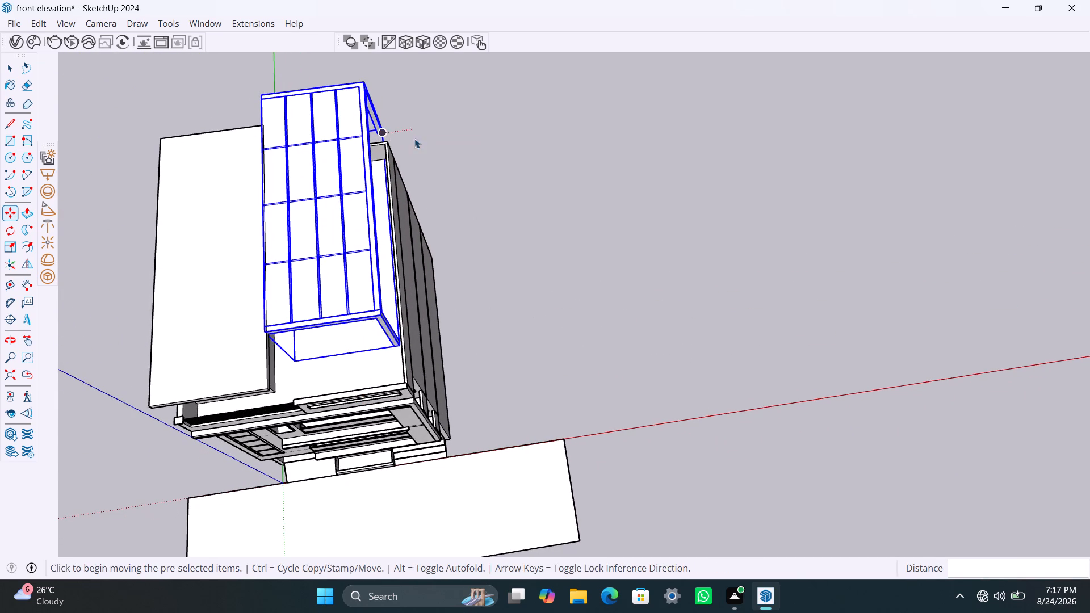
pyautogui.press('space')
pyautogui.moveTo(367, 166); pyautogui.dragTo(367, 209, button='middle')
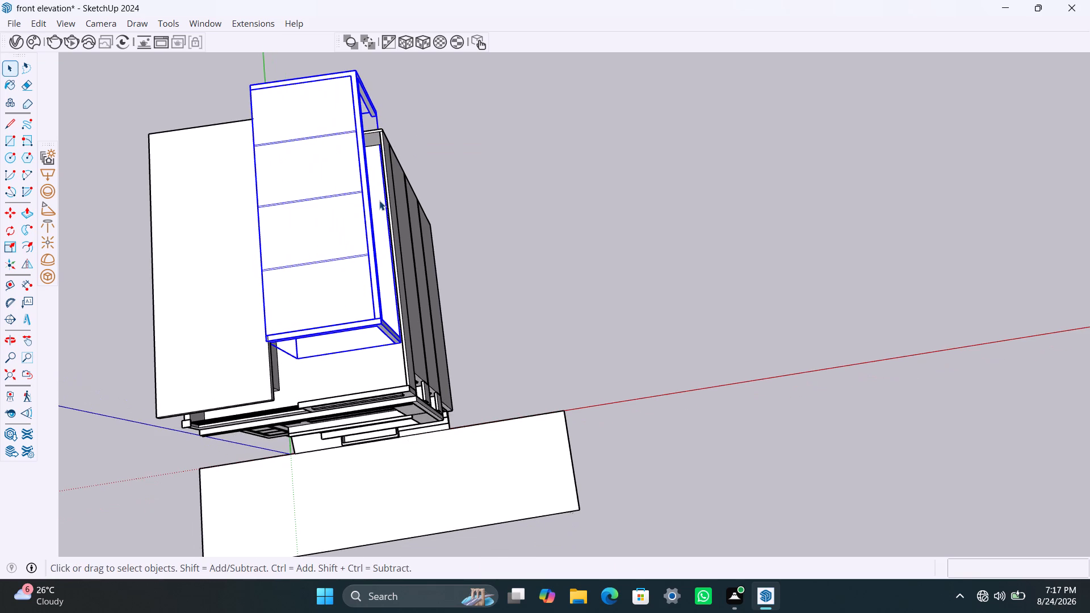
pyautogui.press('t')
pyautogui.scroll(3, 368, 154)
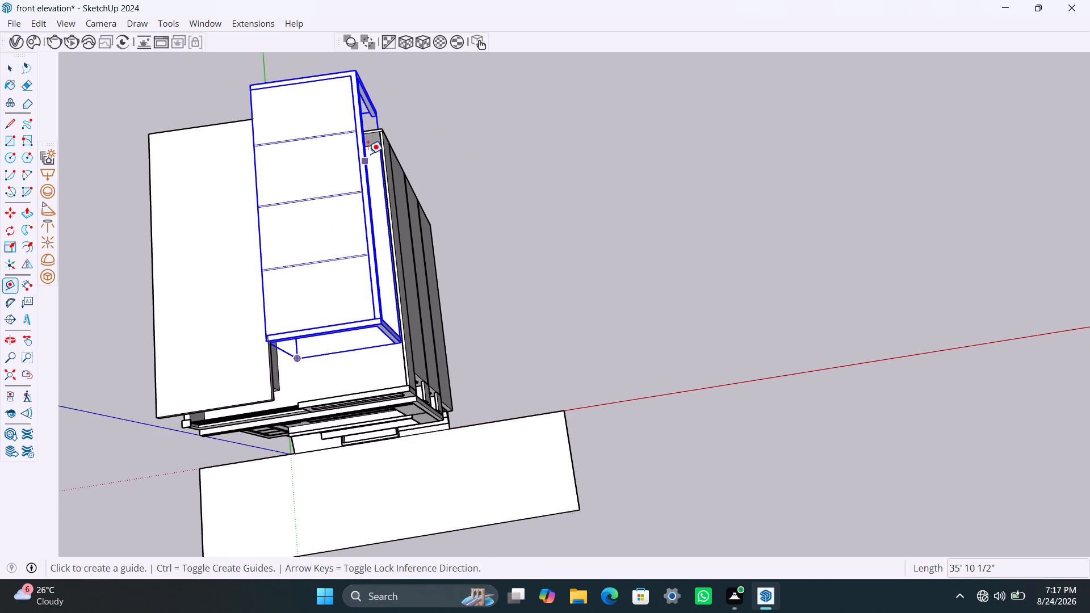
pyautogui.scroll(8, 368, 154)
pyautogui.click(371, 138)
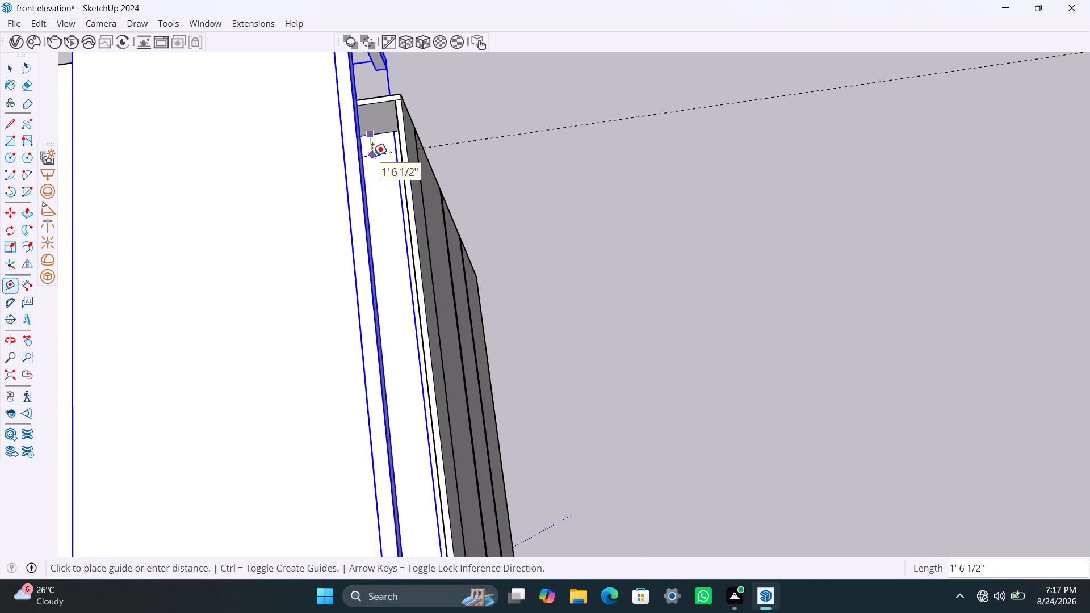
pyautogui.write('9"')
pyautogui.press('Return')
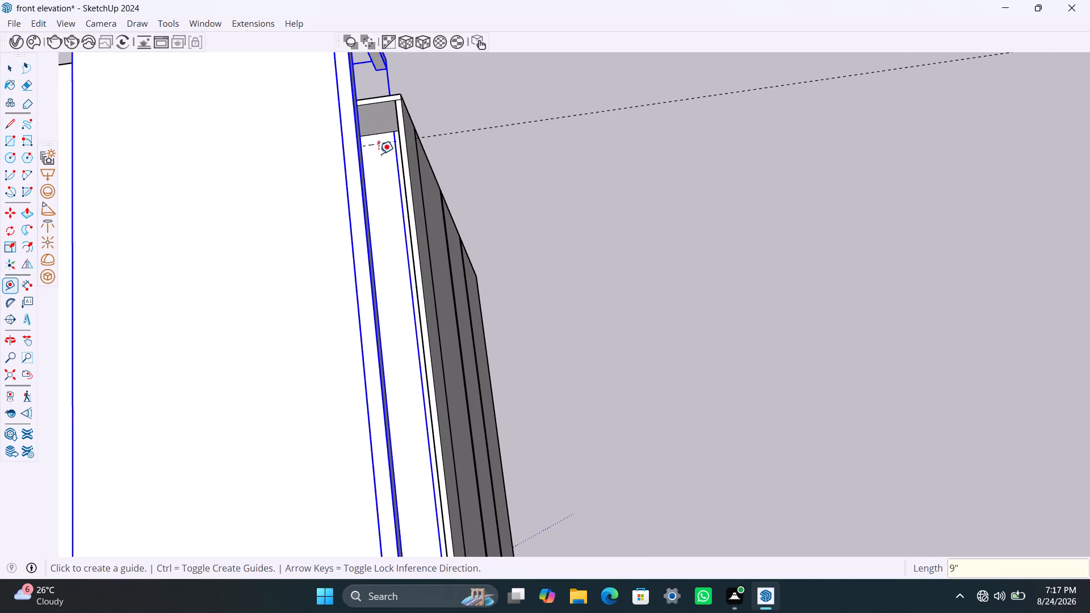
# Place a guide 9" inward from the terrace's long outer side parapet, crossing the rear guide.
pyautogui.click(397, 131)
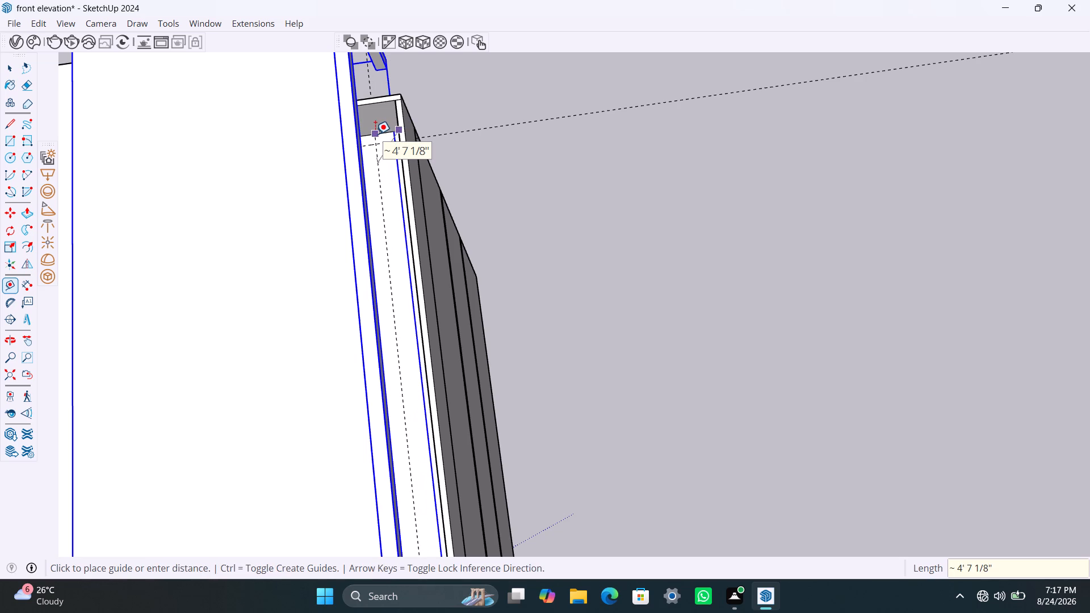
pyautogui.press('Escape')
pyautogui.scroll(-2, 380, 158)
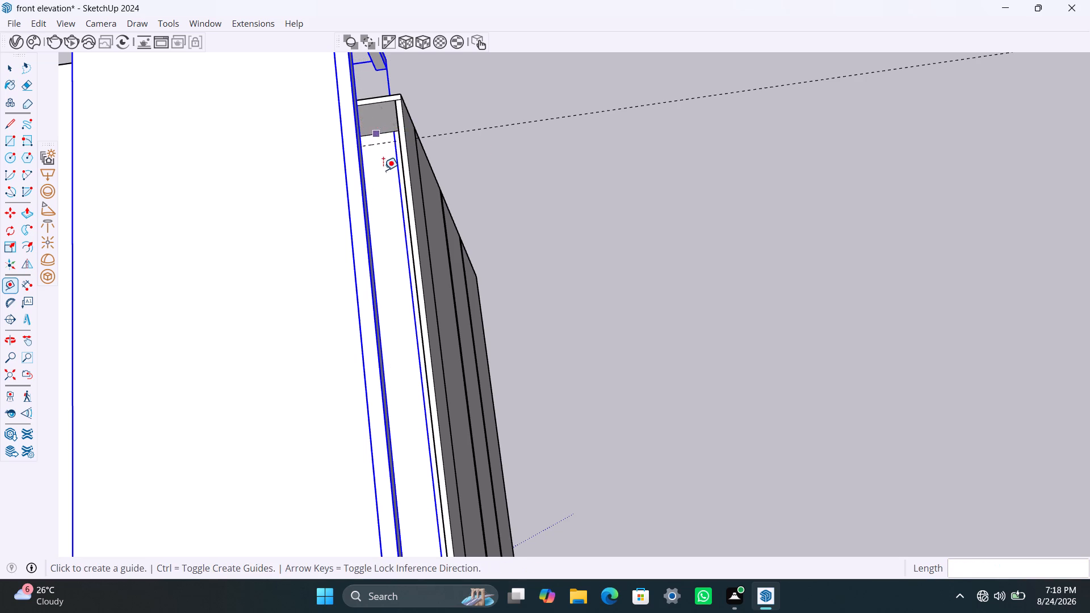
pyautogui.scroll(-1, 383, 170)
pyautogui.moveTo(379, 177); pyautogui.dragTo(489, 184, button='middle')
pyautogui.scroll(16, 338, 247)
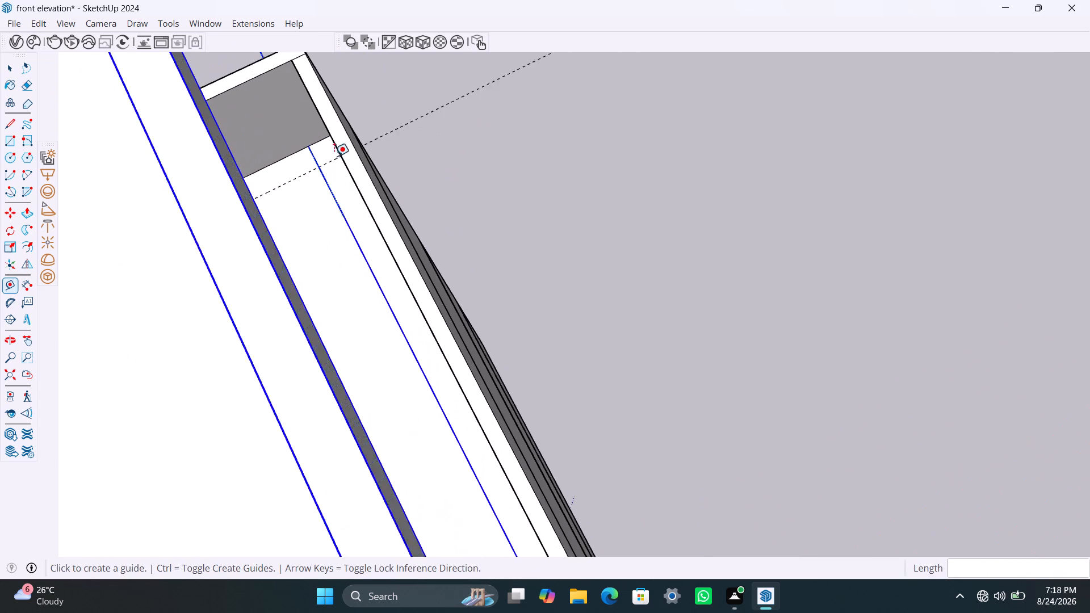
pyautogui.scroll(5, 322, 150)
pyautogui.moveTo(316, 177); pyautogui.dragTo(333, 152, button='middle')
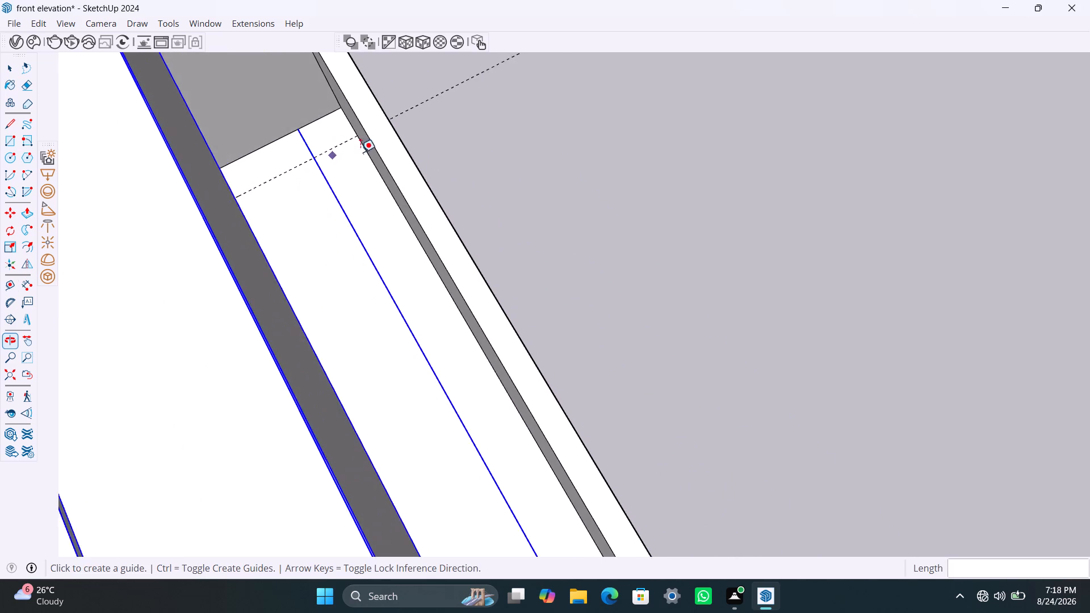
pyautogui.scroll(5, 362, 150)
pyautogui.click(358, 140)
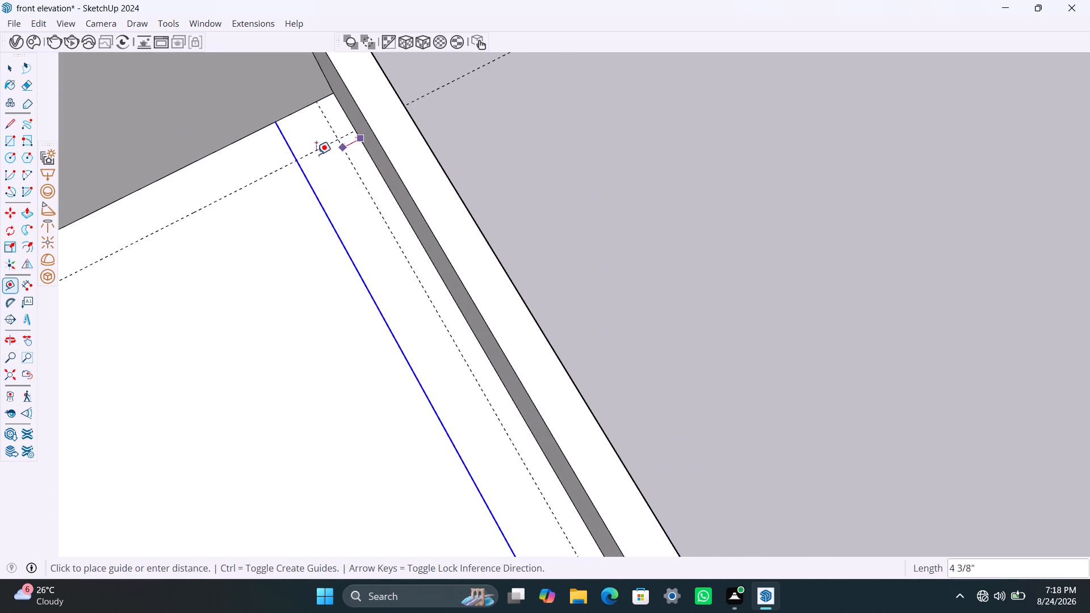
pyautogui.write('9"')
pyautogui.press('Return')
pyautogui.press('space')
# Move the slatted frame about 7' 1 1/4" by its rear post's foot down onto the terrace floor near the rear guide.
pyautogui.scroll(-11, 333, 162)
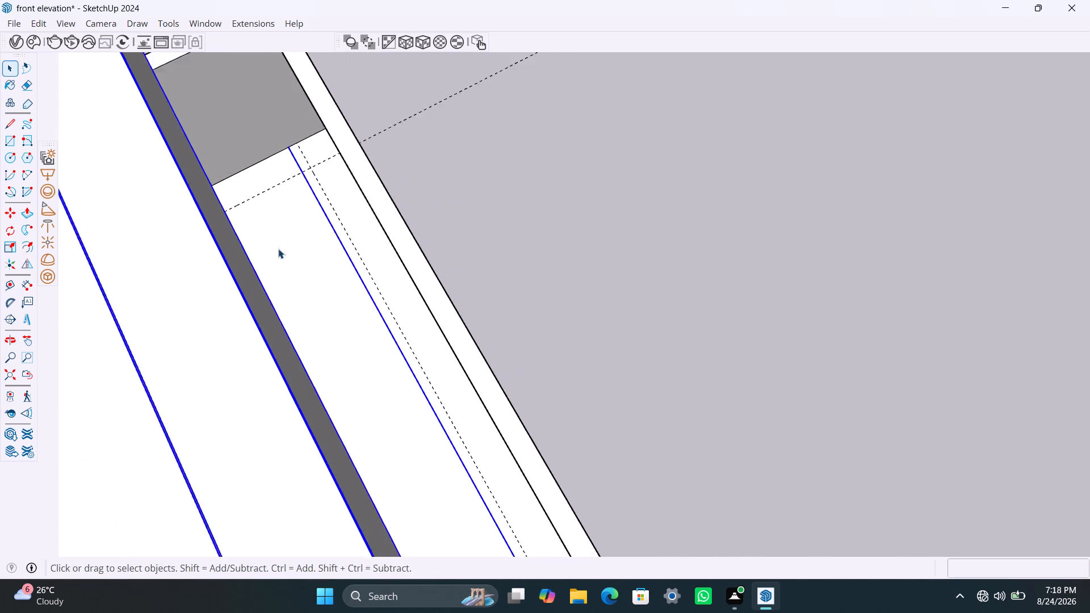
pyautogui.moveTo(304, 202); pyautogui.dragTo(276, 215, button='middle')
pyautogui.scroll(-7, 283, 219)
pyautogui.scroll(-5, 317, 251)
pyautogui.moveTo(320, 333); pyautogui.dragTo(278, 349, button='middle')
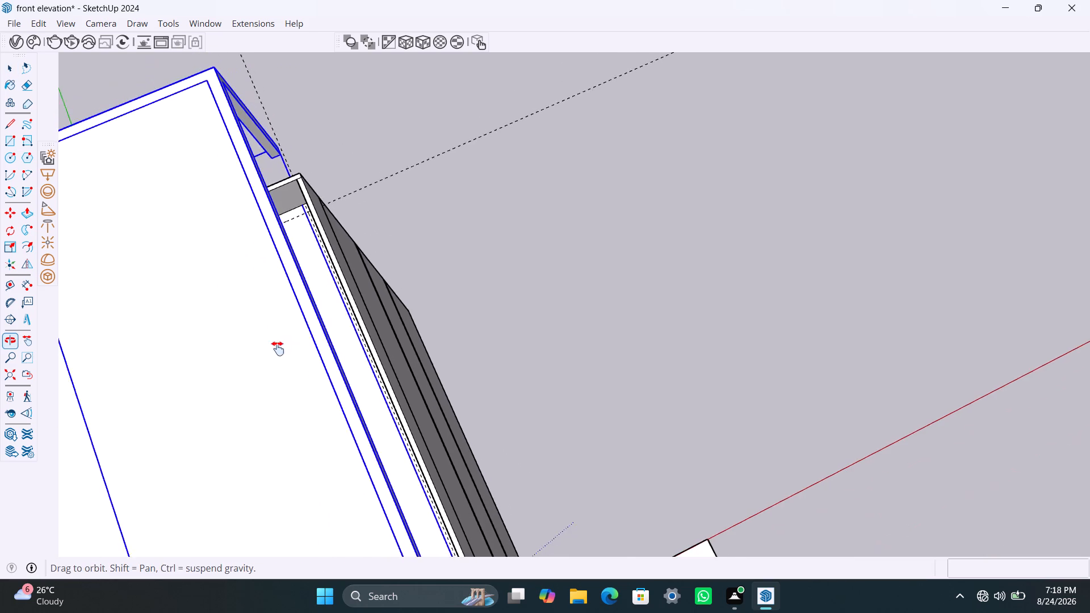
pyautogui.moveTo(278, 349); pyautogui.dragTo(230, 338, button='middle')
pyautogui.press('m')
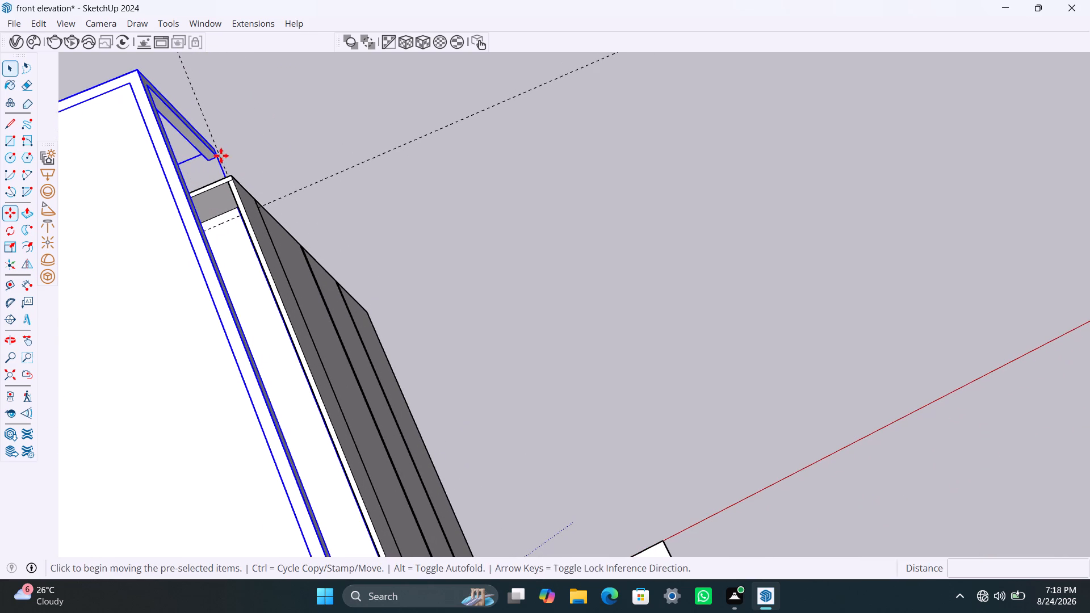
pyautogui.click(222, 142)
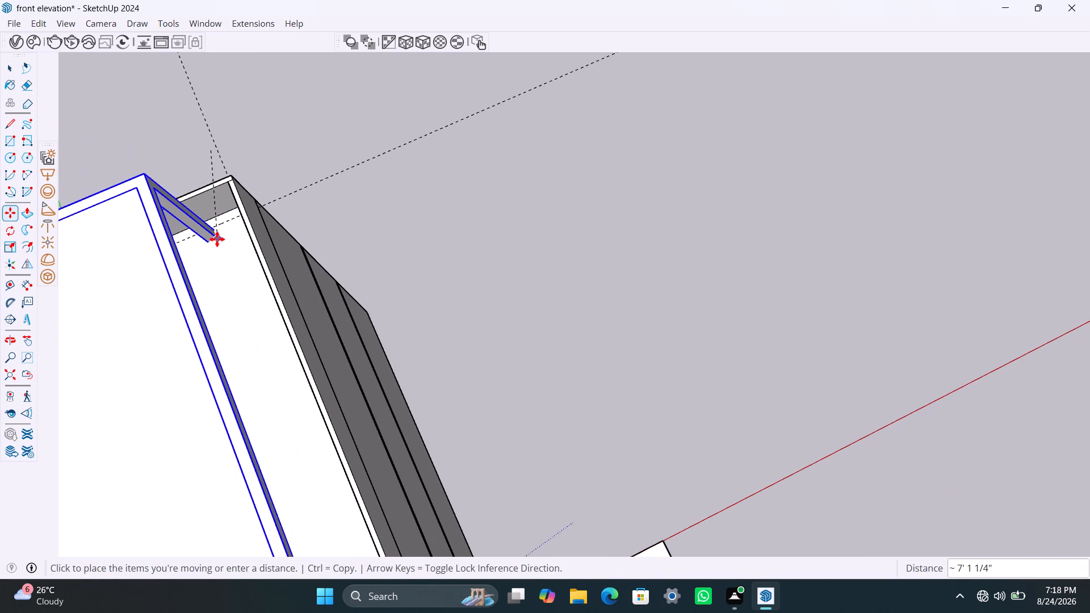
pyautogui.click(217, 239)
# Move the frame about 2' 7 1/4" so its rear post's foot corner meets the two 9" guides' intersection, and deselect it.
pyautogui.scroll(5, 208, 254)
pyautogui.scroll(17, 230, 214)
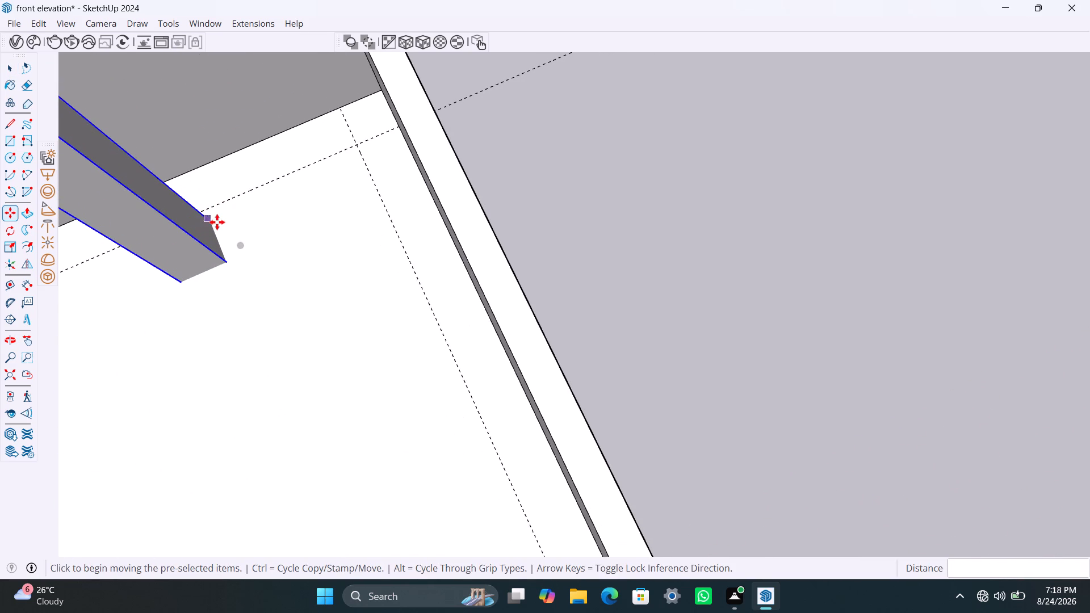
pyautogui.click(215, 222)
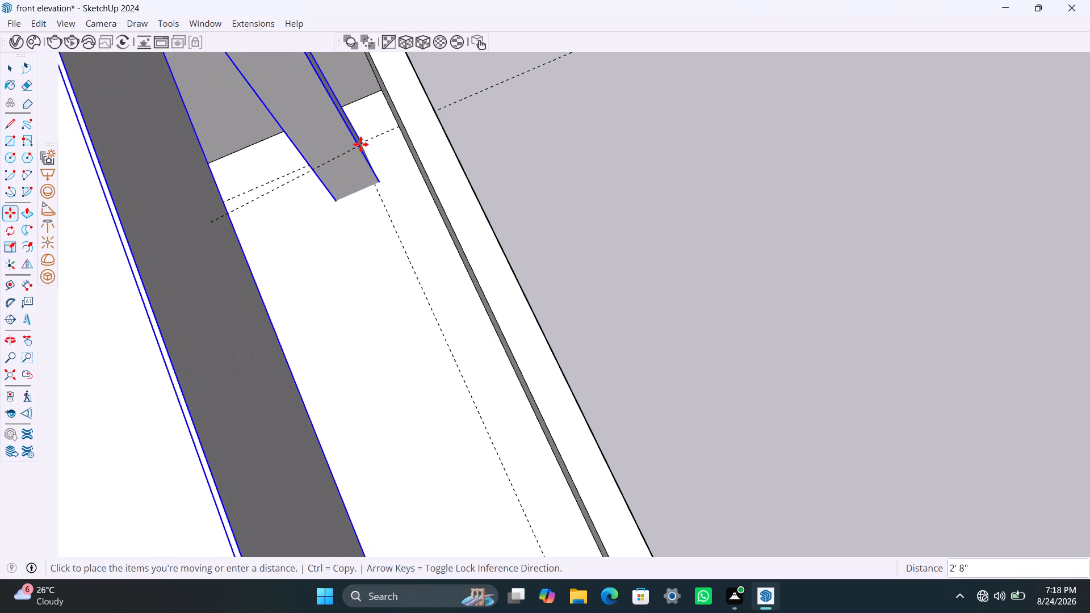
pyautogui.click(359, 145)
pyautogui.press('space')
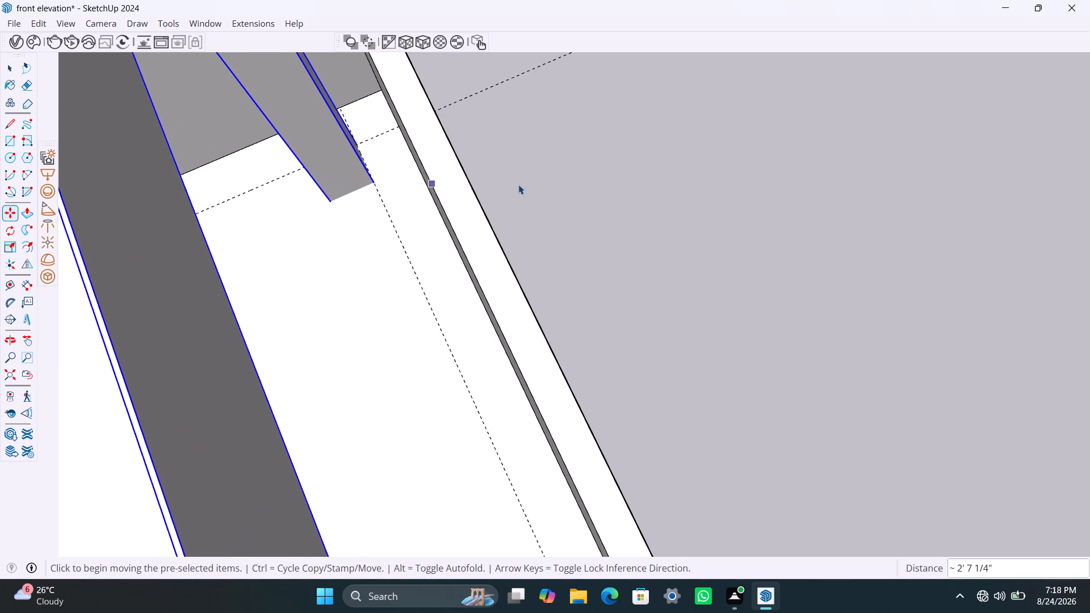
pyautogui.click(518, 184)
# Examine the slatted frame's fit on the terrace against the parapets and roof slab from the front, side and rear.
pyautogui.scroll(-20, 467, 220)
pyautogui.scroll(-20, 467, 220)
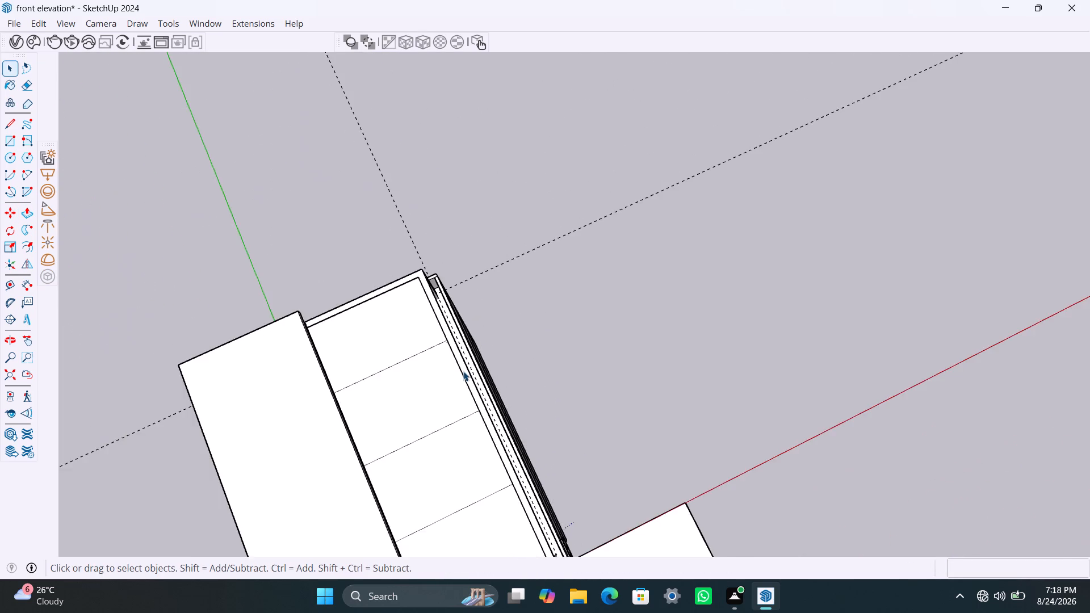
pyautogui.moveTo(463, 371); pyautogui.dragTo(90, 0, button='middle')
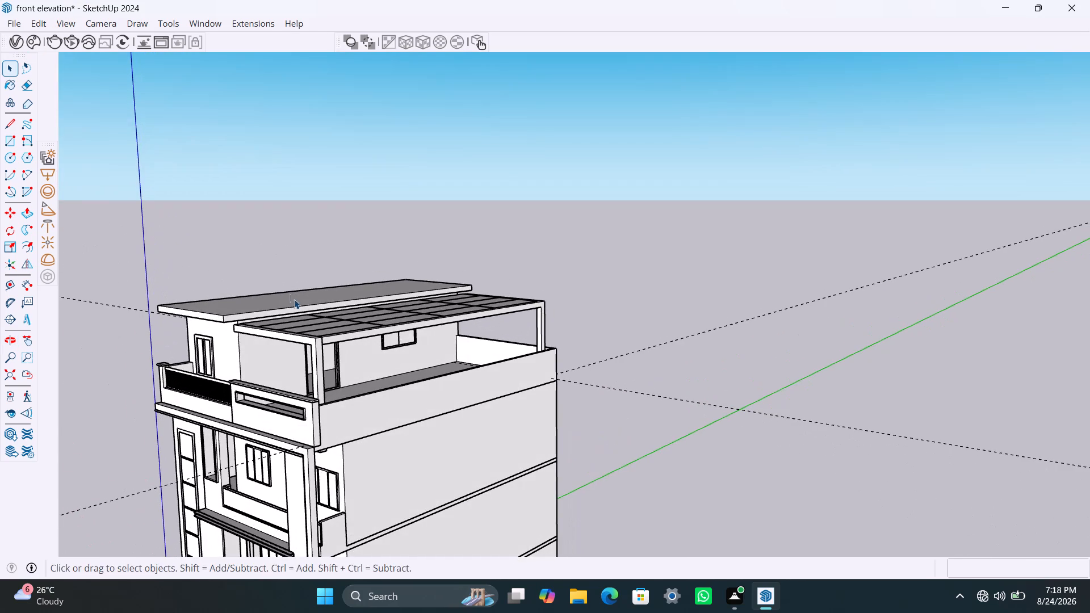
pyautogui.moveTo(374, 371); pyautogui.dragTo(120, 430, button='middle')
pyautogui.scroll(-1, 374, 372)
pyautogui.scroll(5, 522, 333)
pyautogui.moveTo(579, 303); pyautogui.dragTo(471, 245, button='middle')
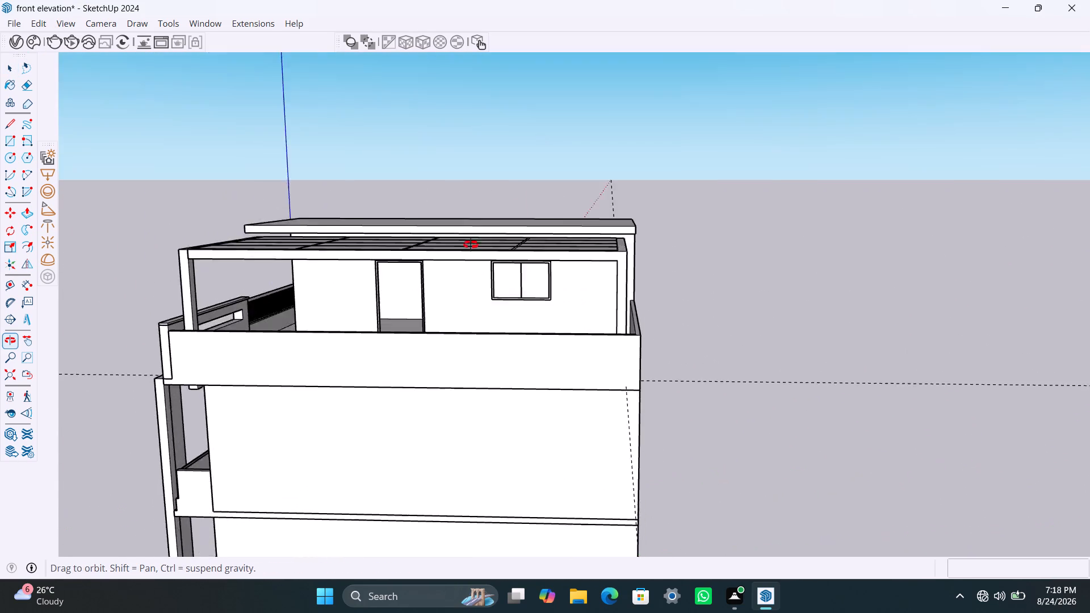
pyautogui.moveTo(471, 245); pyautogui.dragTo(305, 236, button='middle')
pyautogui.scroll(3, 564, 285)
pyautogui.moveTo(582, 317); pyautogui.dragTo(448, 435, button='middle')
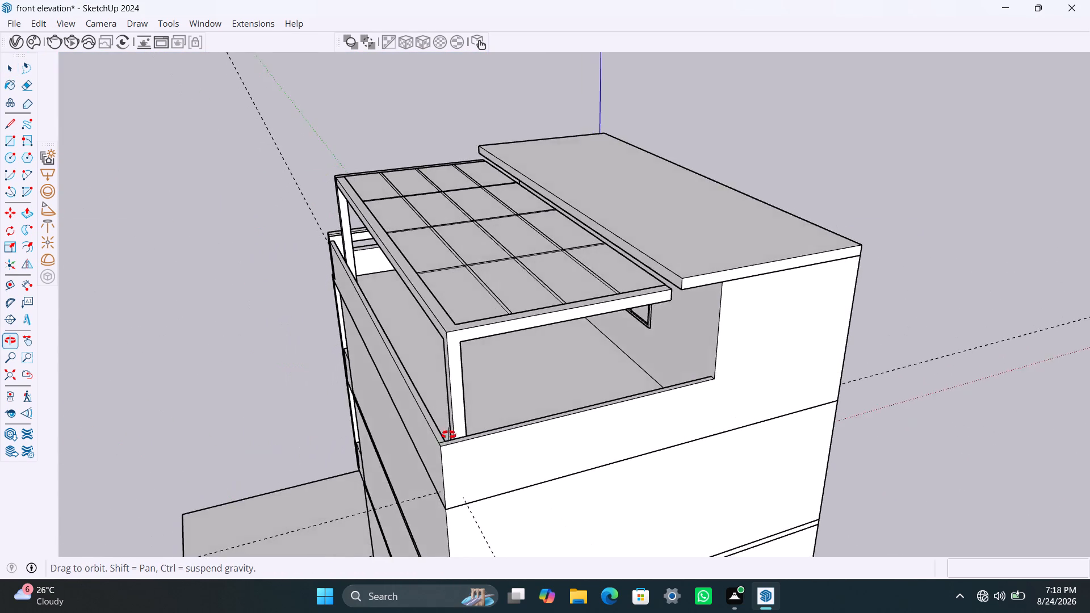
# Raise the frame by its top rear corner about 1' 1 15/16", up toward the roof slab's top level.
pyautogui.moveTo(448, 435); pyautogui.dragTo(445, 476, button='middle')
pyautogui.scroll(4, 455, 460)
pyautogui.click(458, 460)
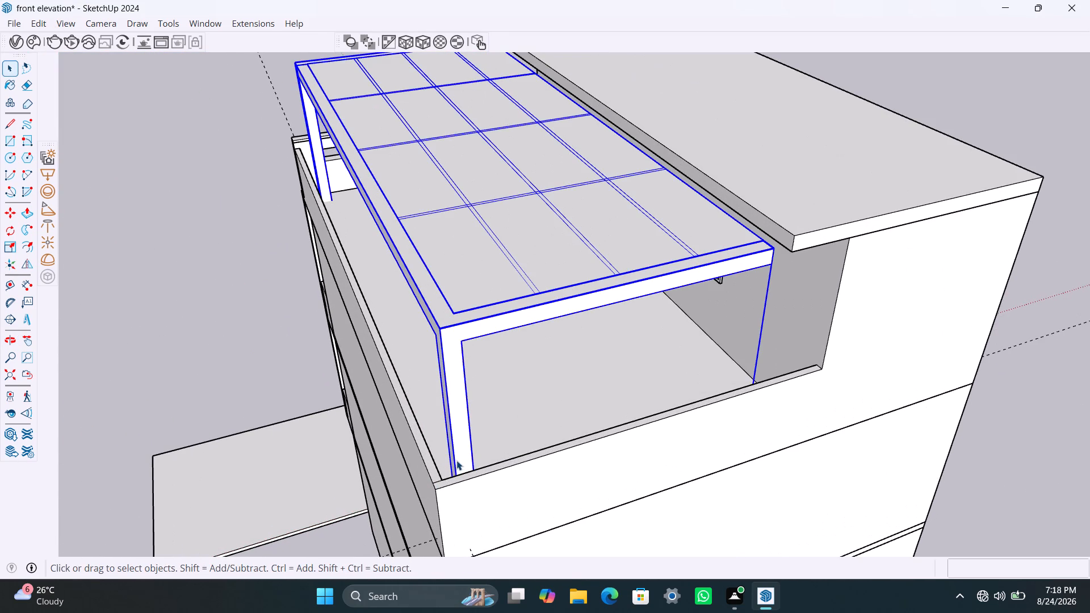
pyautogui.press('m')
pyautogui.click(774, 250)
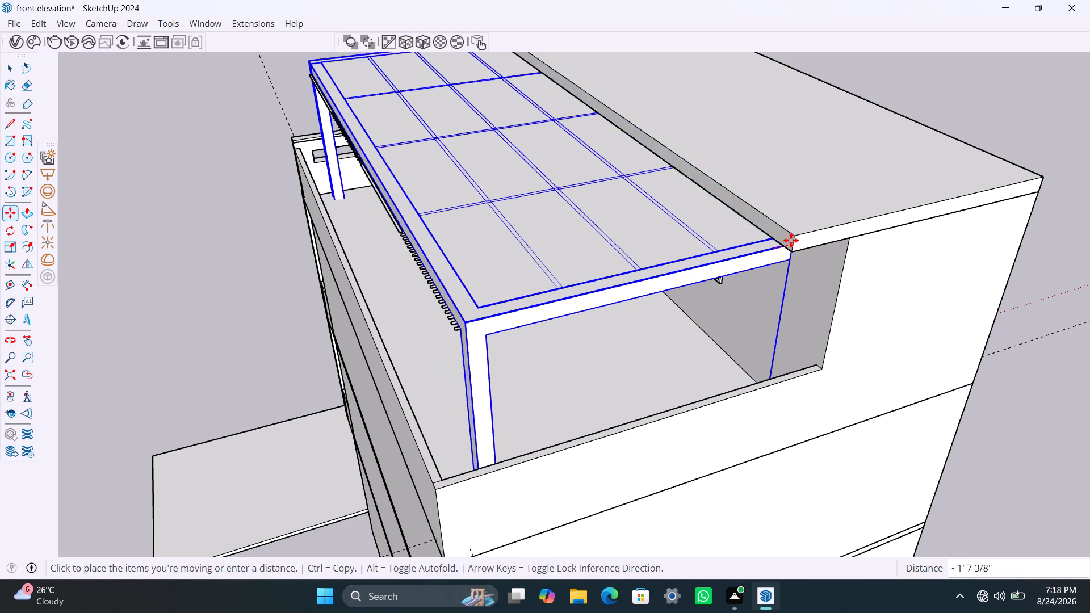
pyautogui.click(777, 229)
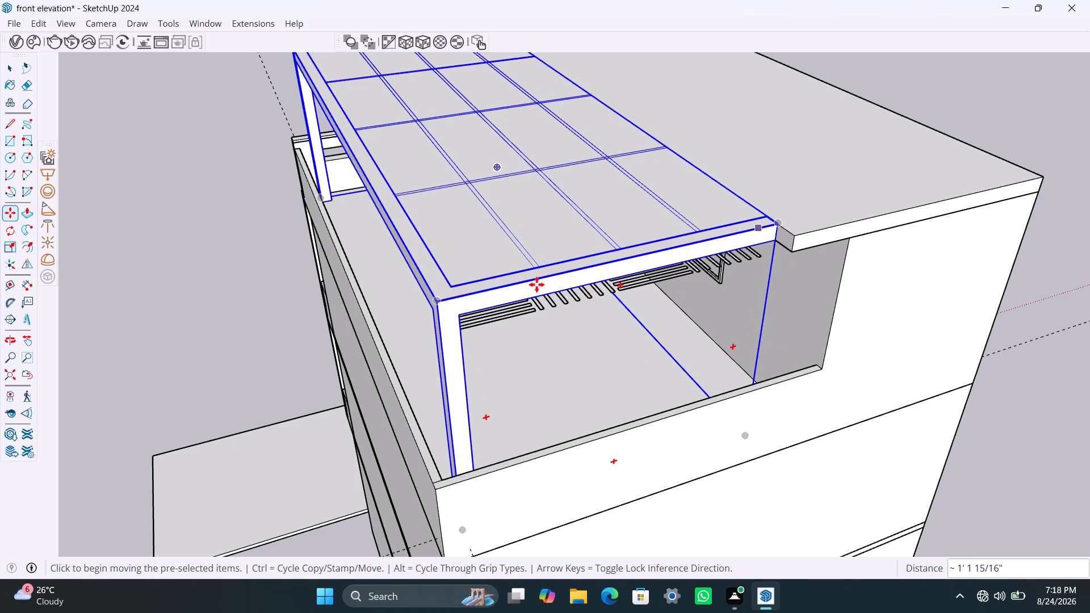
# Examine the raised frame at the rear parapet corner and from the front against its slats and the roof slab, leaving it deselected.
pyautogui.moveTo(546, 313); pyautogui.dragTo(559, 469, button='middle')
pyautogui.moveTo(531, 475); pyautogui.dragTo(555, 453, button='middle')
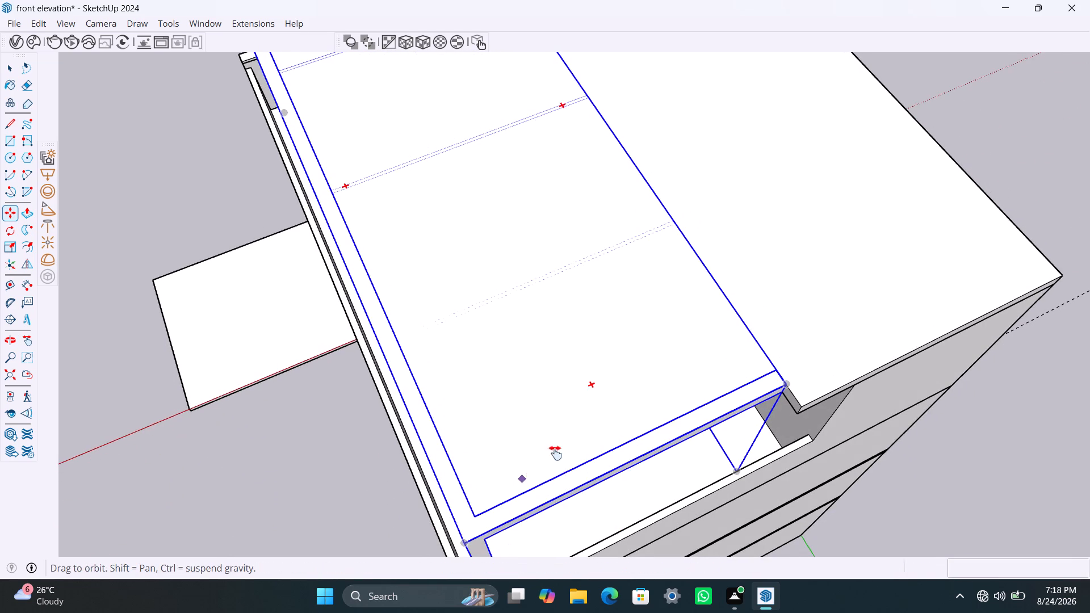
pyautogui.moveTo(555, 453); pyautogui.dragTo(624, 311, button='middle')
pyautogui.scroll(5, 627, 393)
pyautogui.moveTo(580, 458); pyautogui.dragTo(717, 537, button='middle')
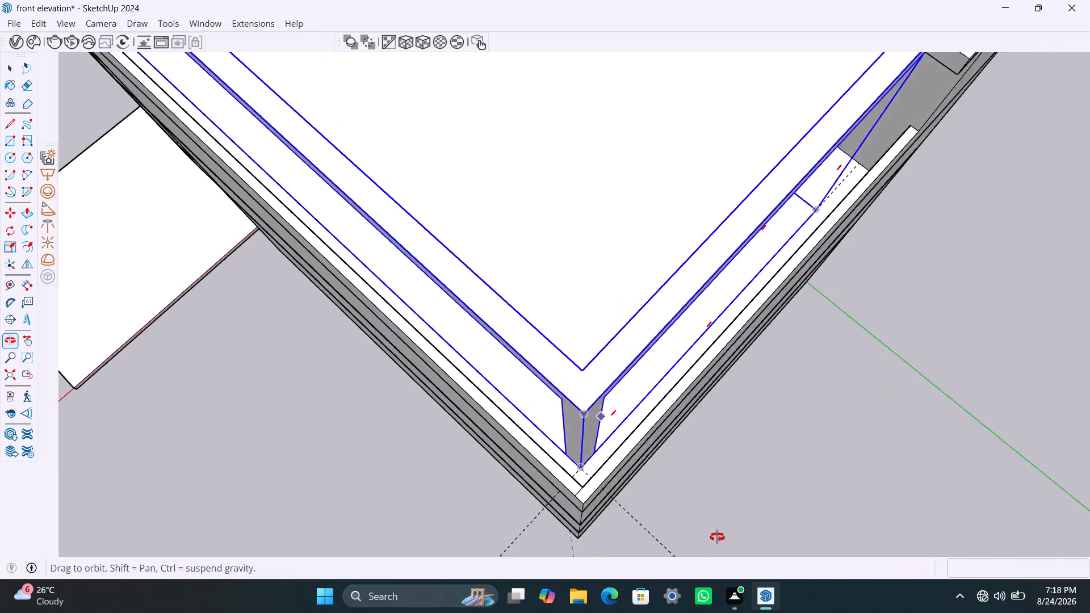
pyautogui.moveTo(717, 537); pyautogui.dragTo(729, 539, button='middle')
pyautogui.scroll(20, 590, 465)
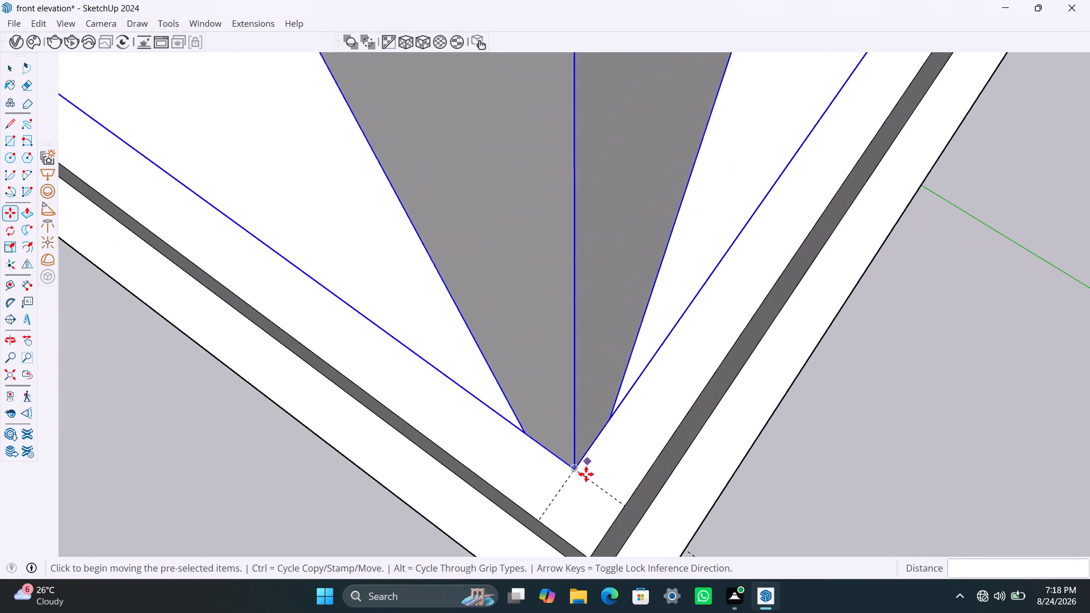
pyautogui.moveTo(572, 492); pyautogui.dragTo(484, 355, button='middle')
pyautogui.scroll(-11, 487, 372)
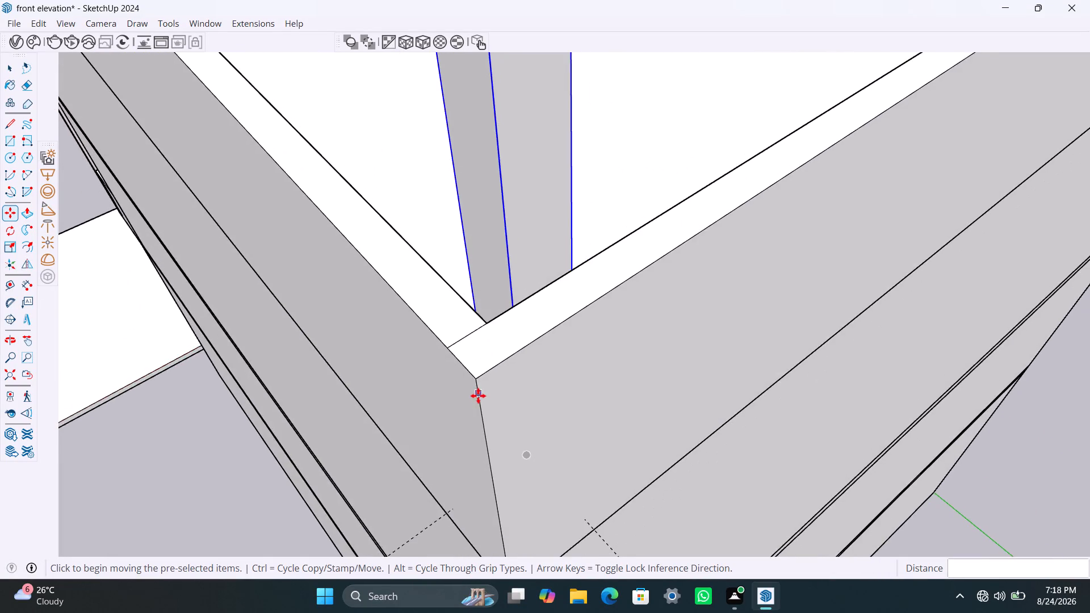
pyautogui.scroll(-20, 478, 396)
pyautogui.scroll(-20, 478, 396)
pyautogui.scroll(-15, 478, 396)
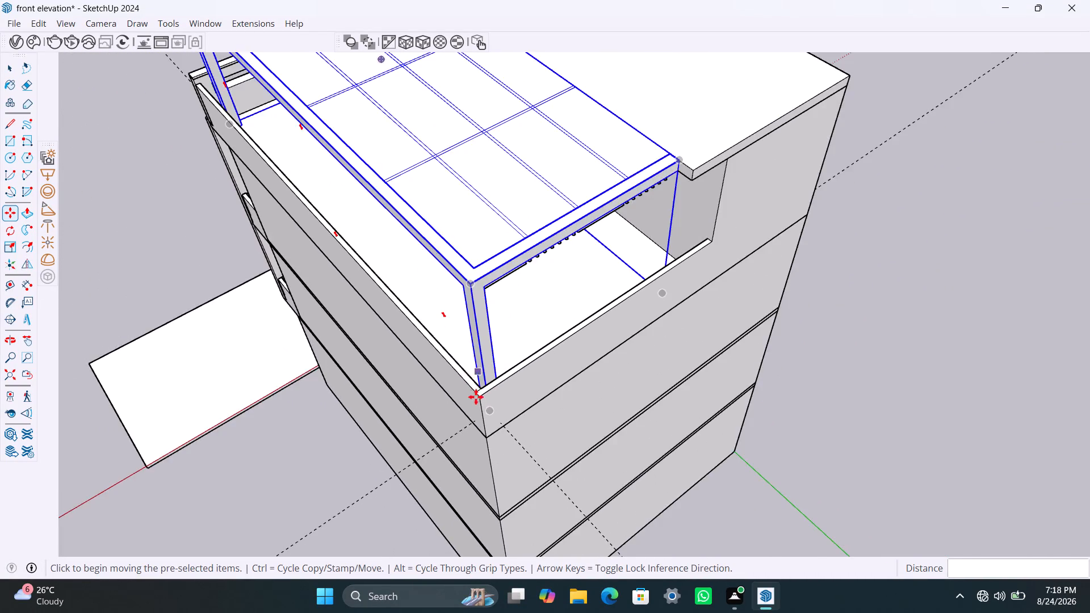
pyautogui.scroll(-9, 476, 397)
pyautogui.moveTo(451, 349); pyautogui.dragTo(671, 14, button='middle')
pyautogui.scroll(-4, 552, 263)
pyautogui.moveTo(411, 313); pyautogui.dragTo(423, 307, button='middle')
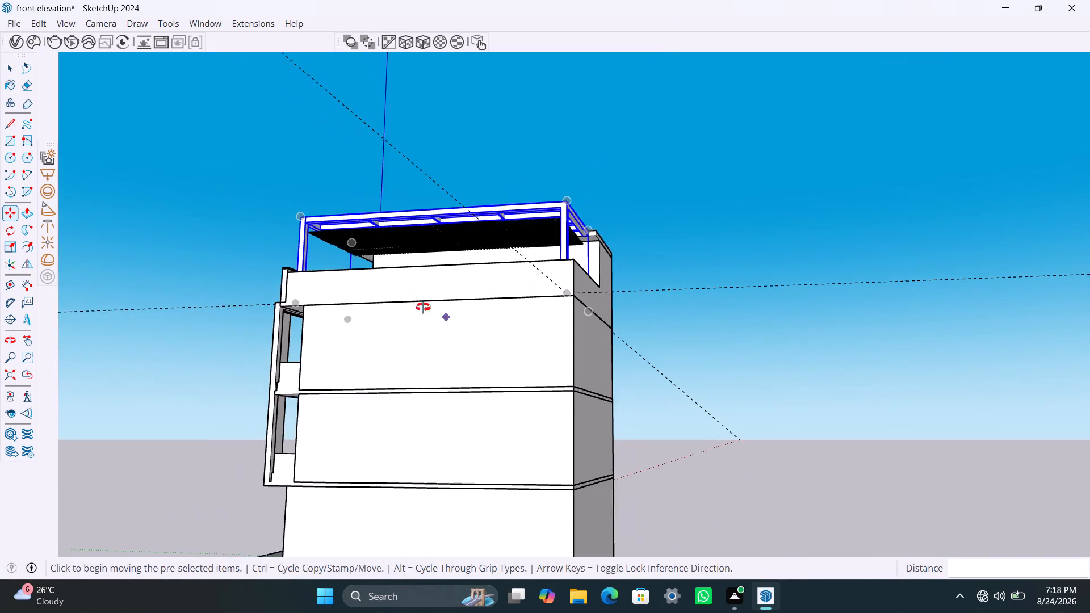
pyautogui.moveTo(423, 307); pyautogui.dragTo(955, 235, button='middle')
pyautogui.click(845, 219)
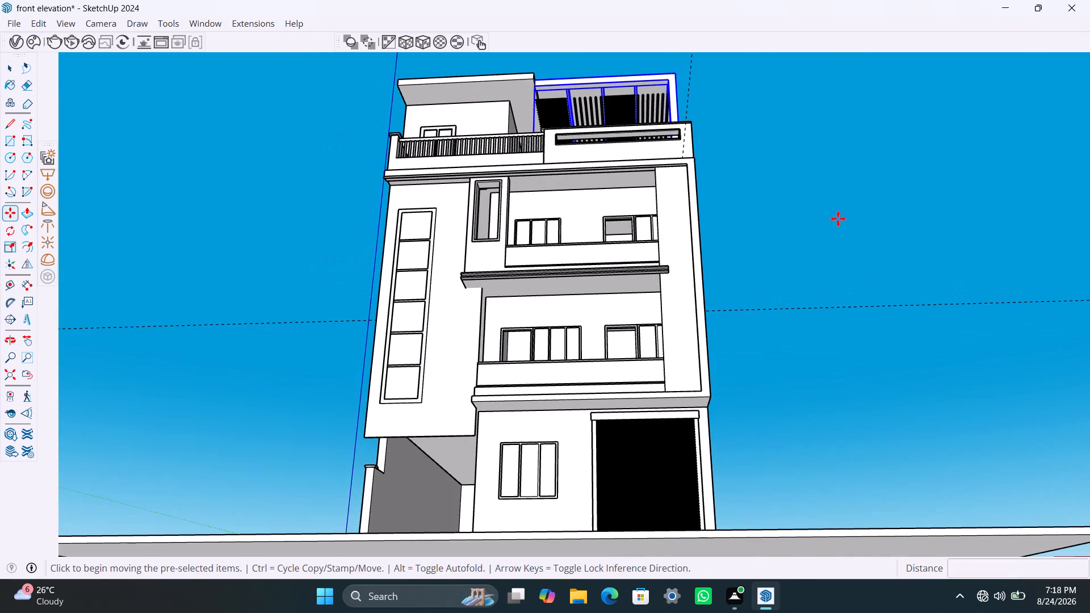
pyautogui.press('space')
pyautogui.click(825, 212)
pyautogui.press('space')
pyautogui.moveTo(601, 92); pyautogui.dragTo(566, 159, button='middle')
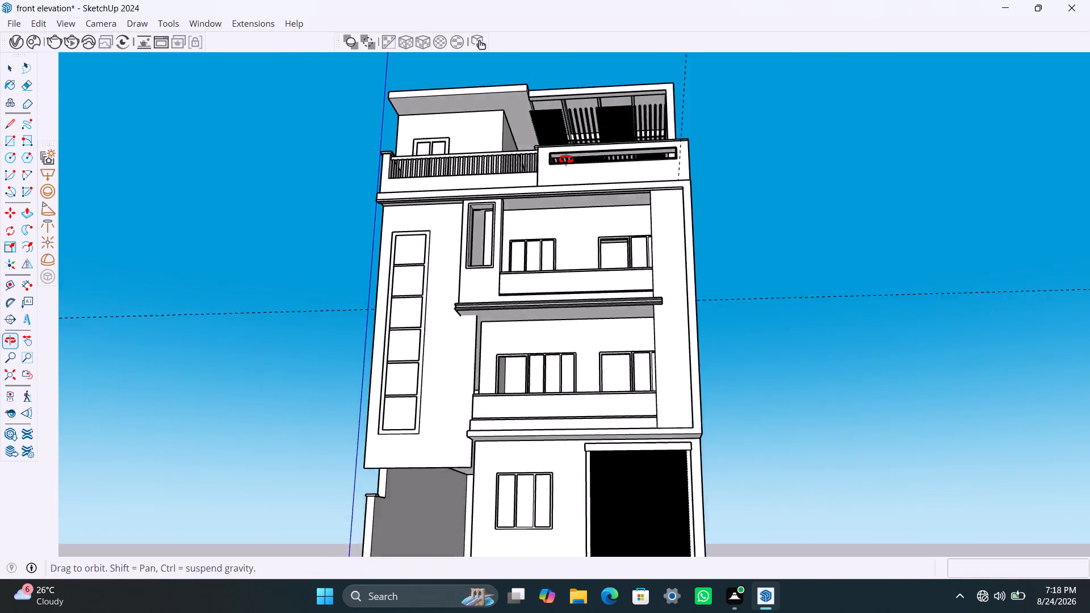
pyautogui.moveTo(566, 159); pyautogui.dragTo(538, 233, button='middle')
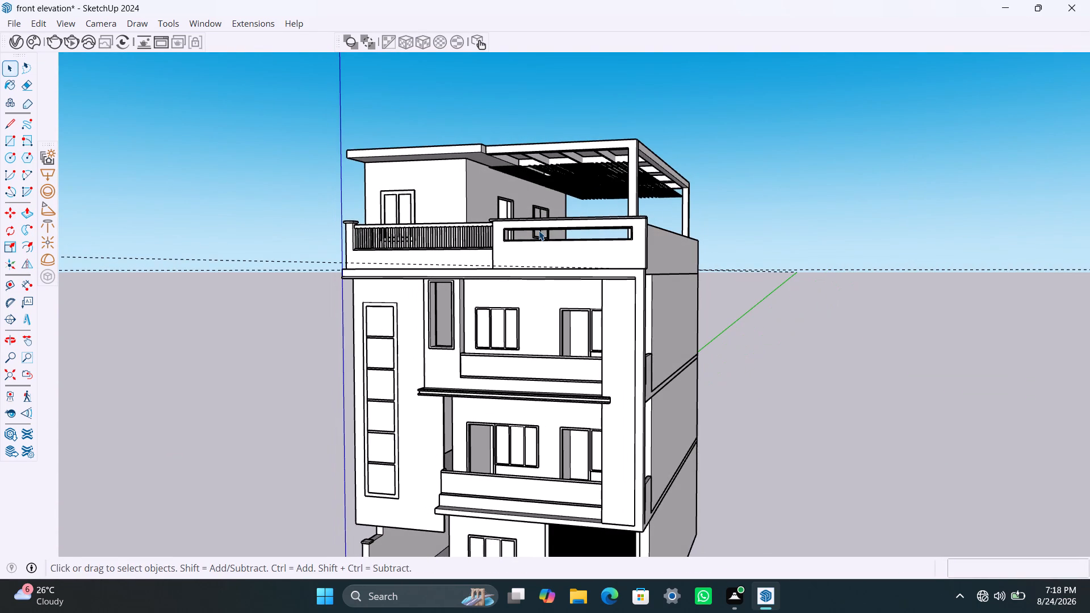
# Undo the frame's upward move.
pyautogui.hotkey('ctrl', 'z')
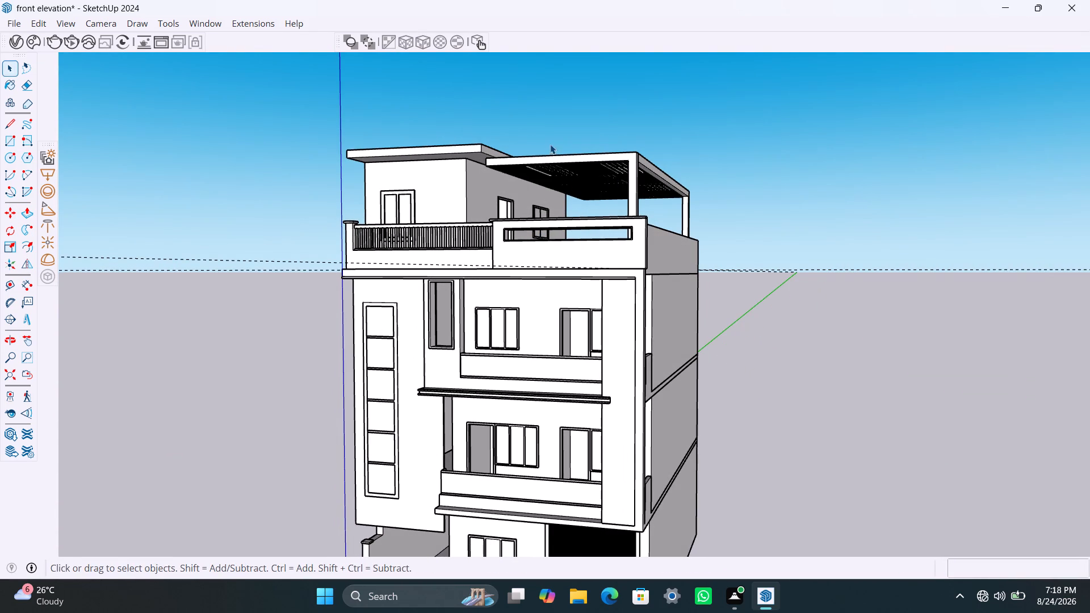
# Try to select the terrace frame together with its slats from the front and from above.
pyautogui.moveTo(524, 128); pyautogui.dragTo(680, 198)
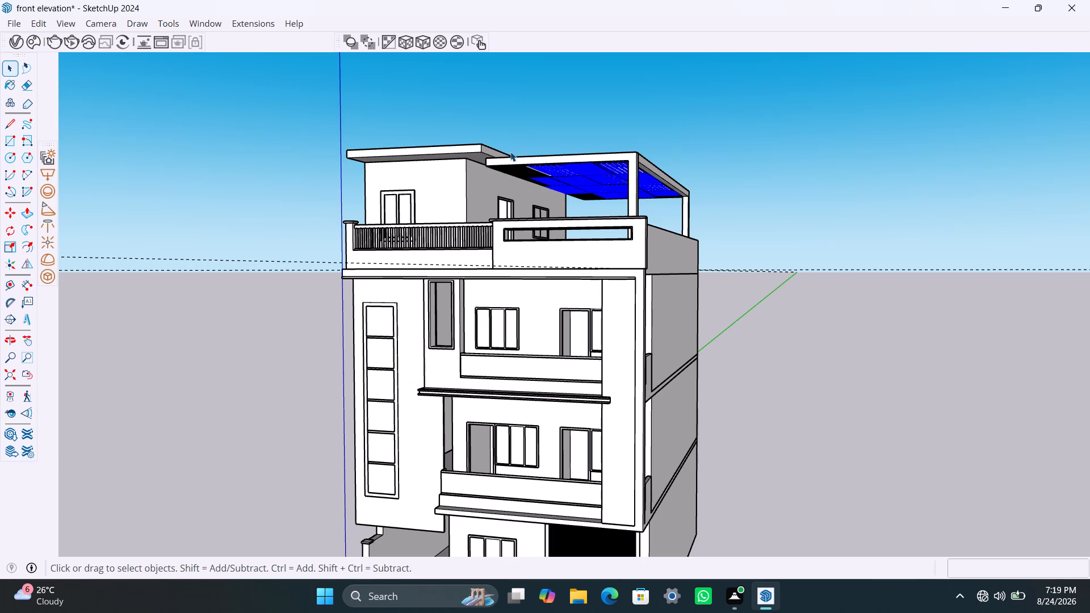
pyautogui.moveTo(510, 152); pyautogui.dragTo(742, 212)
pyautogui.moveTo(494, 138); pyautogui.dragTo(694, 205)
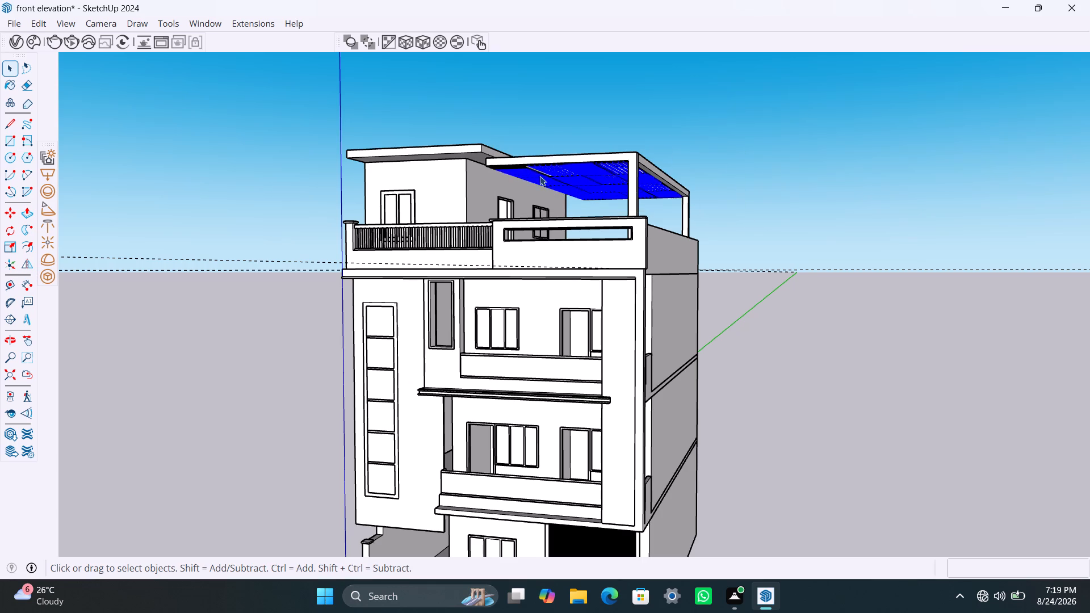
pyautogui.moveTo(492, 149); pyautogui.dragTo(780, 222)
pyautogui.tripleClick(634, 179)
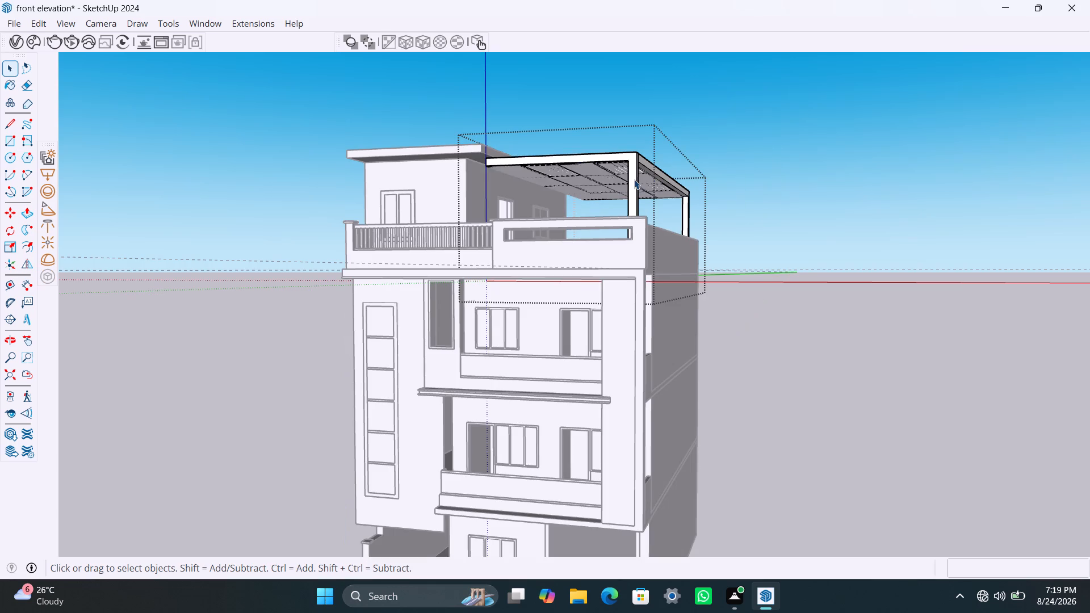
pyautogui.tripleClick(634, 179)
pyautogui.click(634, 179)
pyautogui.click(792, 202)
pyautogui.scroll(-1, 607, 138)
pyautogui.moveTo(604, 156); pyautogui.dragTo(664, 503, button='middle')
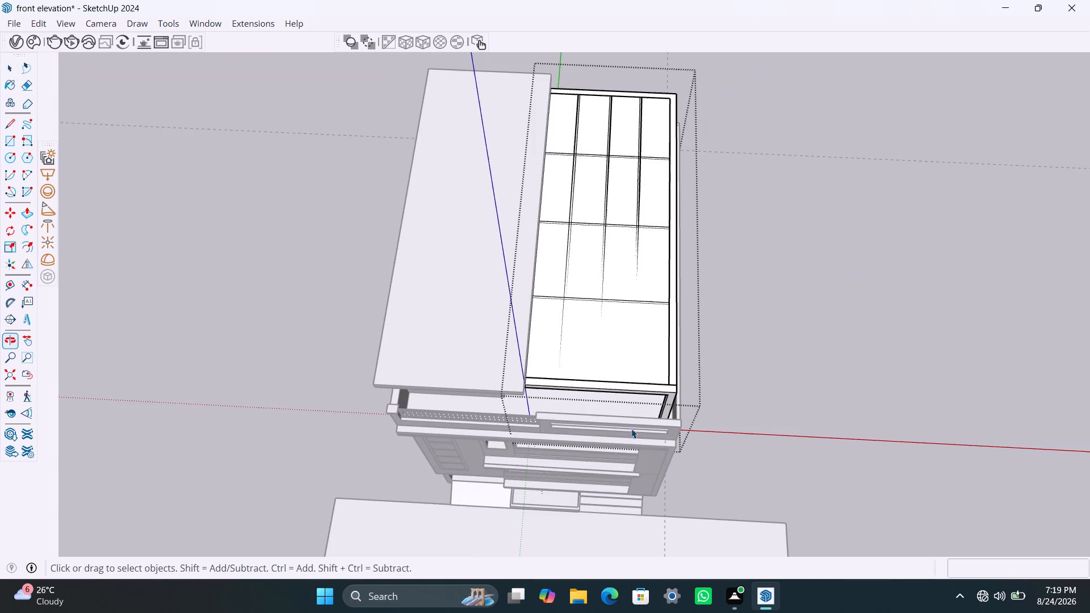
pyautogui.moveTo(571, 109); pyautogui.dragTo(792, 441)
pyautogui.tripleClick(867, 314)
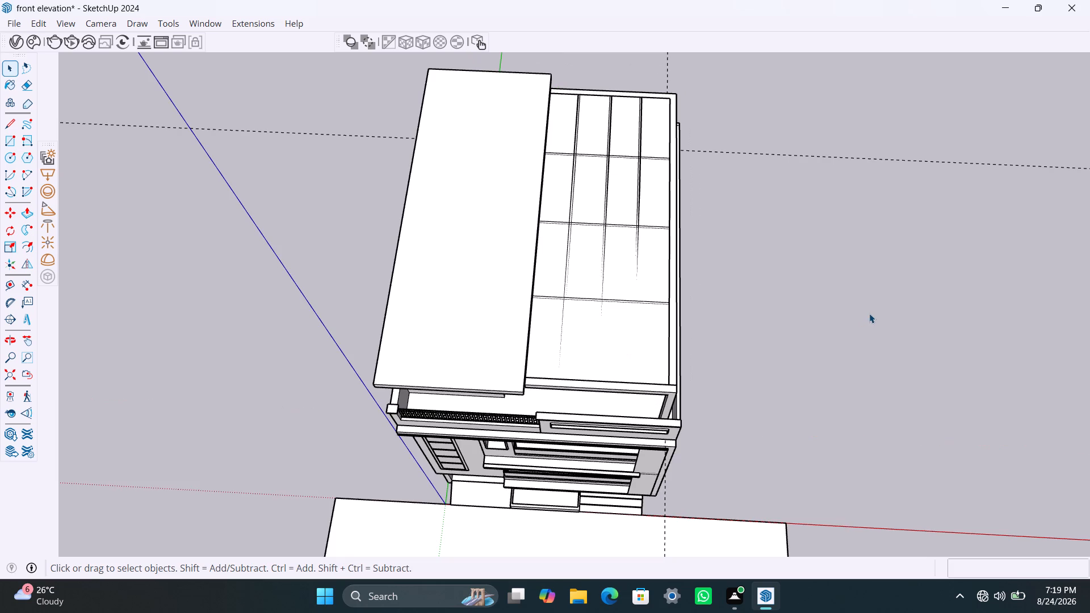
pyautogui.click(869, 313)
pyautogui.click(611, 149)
# Undo back past the frame's move onto the intersection of the two 9" terrace guides.
pyautogui.scroll(-3, 606, 362)
pyautogui.moveTo(582, 359); pyautogui.dragTo(557, 308, button='middle')
pyautogui.scroll(1, 564, 323)
pyautogui.moveTo(557, 308); pyautogui.dragTo(634, 0, button='middle')
pyautogui.moveTo(638, 306); pyautogui.dragTo(467, 304, button='middle')
pyautogui.hotkey('ctrl', 'z')
pyautogui.hotkey('ctrl', 'z')
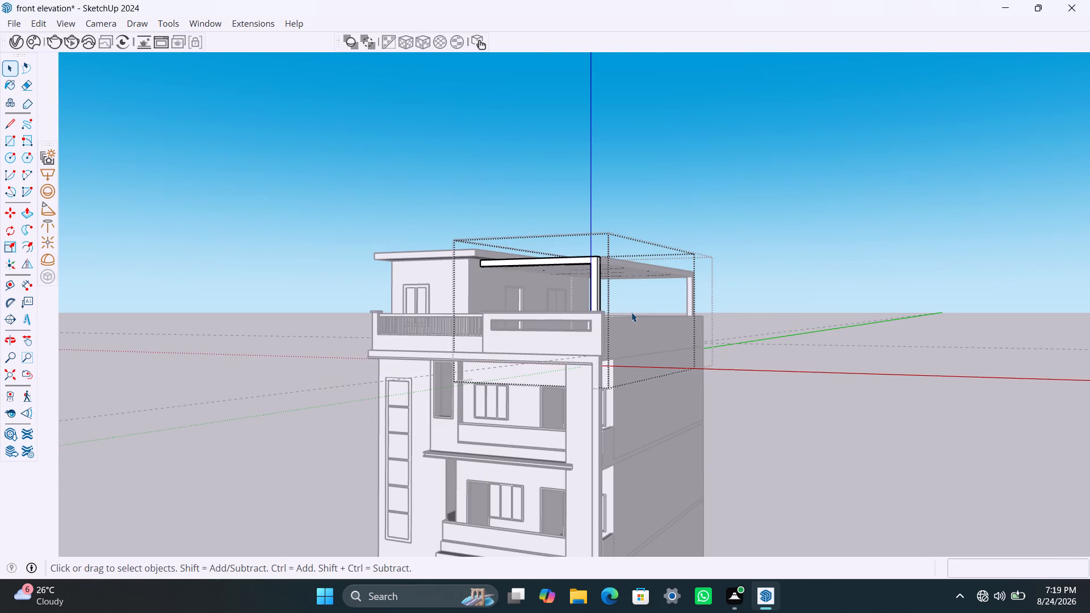
pyautogui.hotkey('ctrl', 'z')
pyautogui.hotkey('ctrl', 'z')
pyautogui.hotkey('ctrl', 'z')
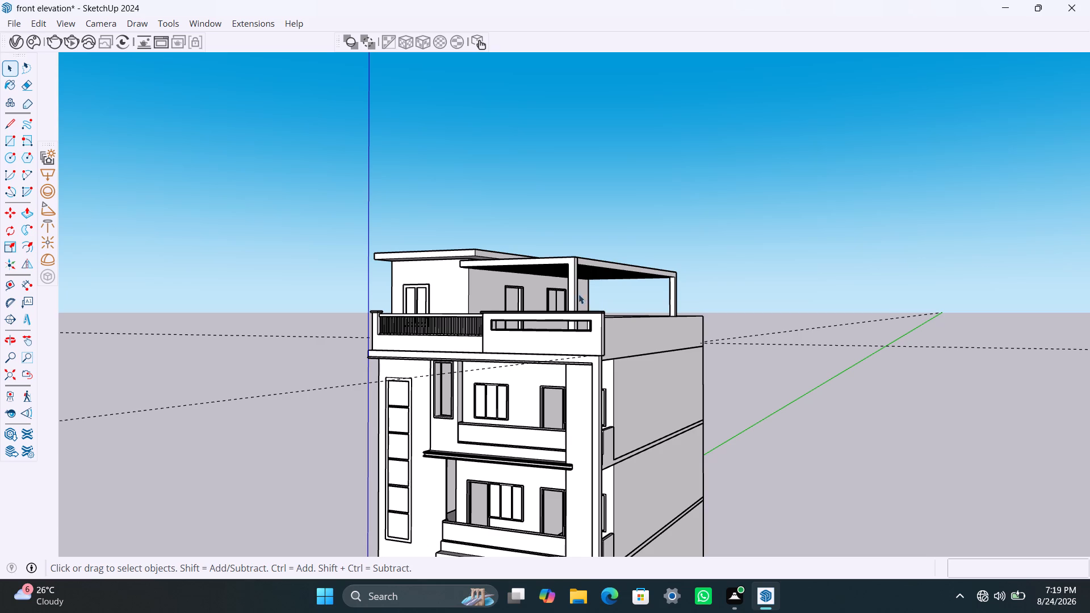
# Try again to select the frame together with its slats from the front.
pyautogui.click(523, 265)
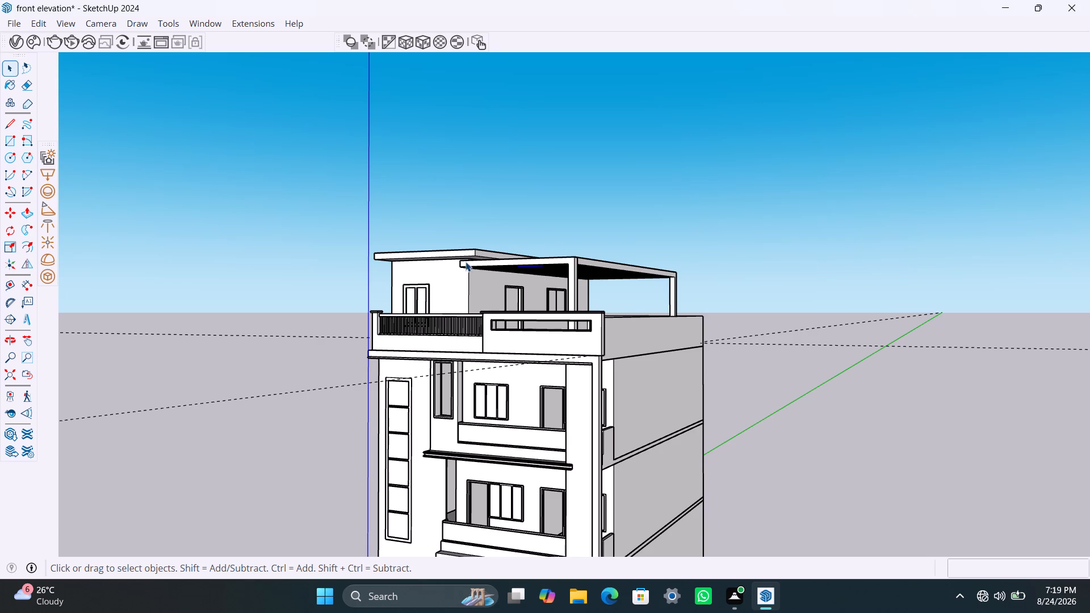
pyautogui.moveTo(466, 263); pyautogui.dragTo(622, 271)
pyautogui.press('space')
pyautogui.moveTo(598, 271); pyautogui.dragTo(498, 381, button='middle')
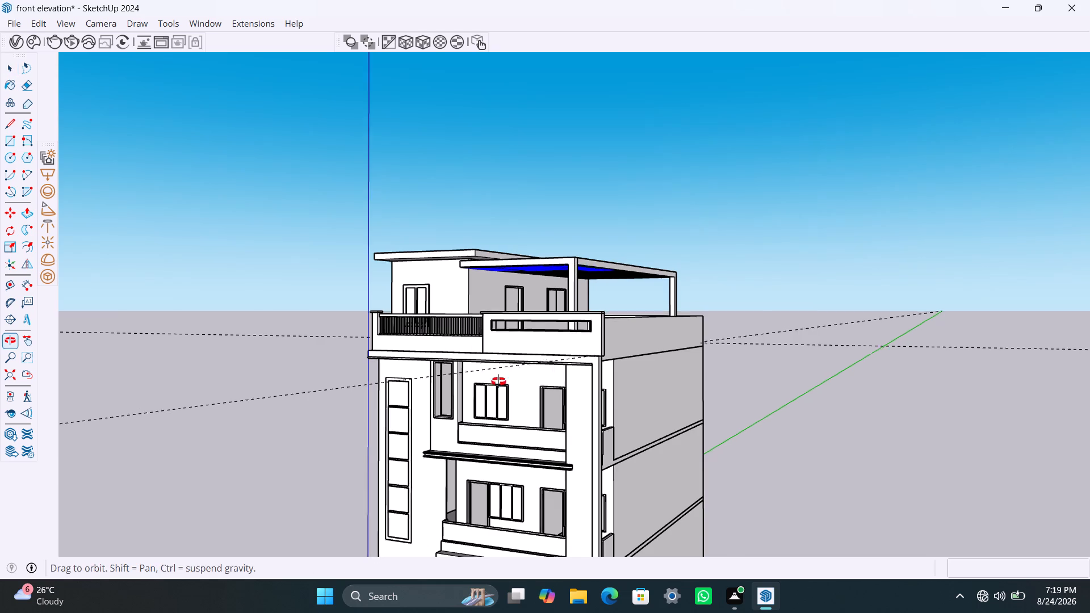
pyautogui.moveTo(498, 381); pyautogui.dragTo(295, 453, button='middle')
# Undo the frame's earlier move onto the terrace and the two 9" parapet guides.
pyautogui.hotkey('ctrl', 'z')
pyautogui.hotkey('ctrl', 'z')
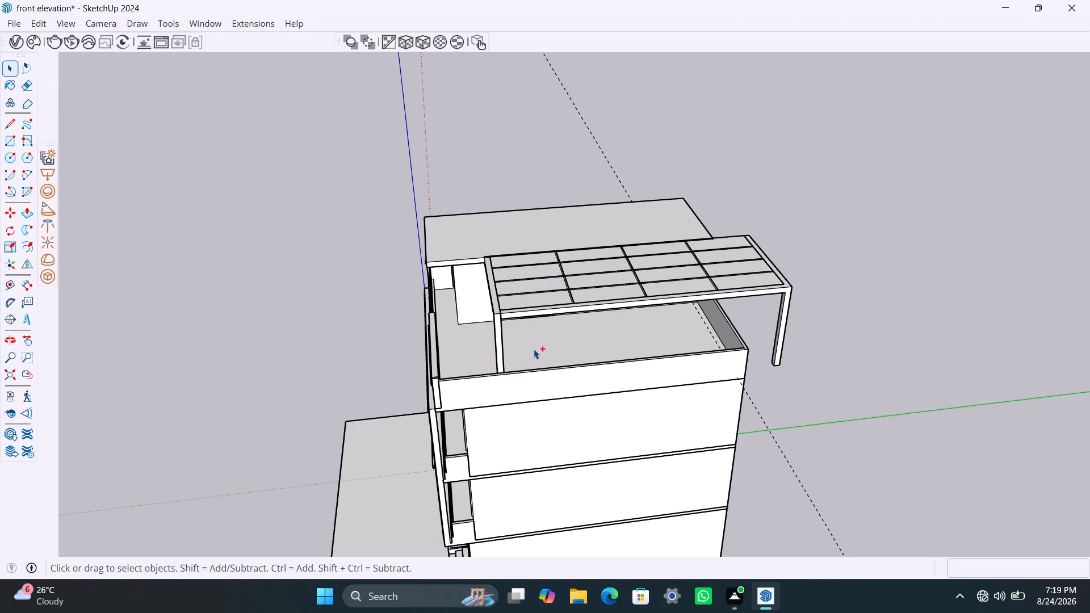
pyautogui.hotkey('ctrl', 'z')
pyautogui.hotkey('ctrl', 'z')
pyautogui.scroll(-11, 623, 416)
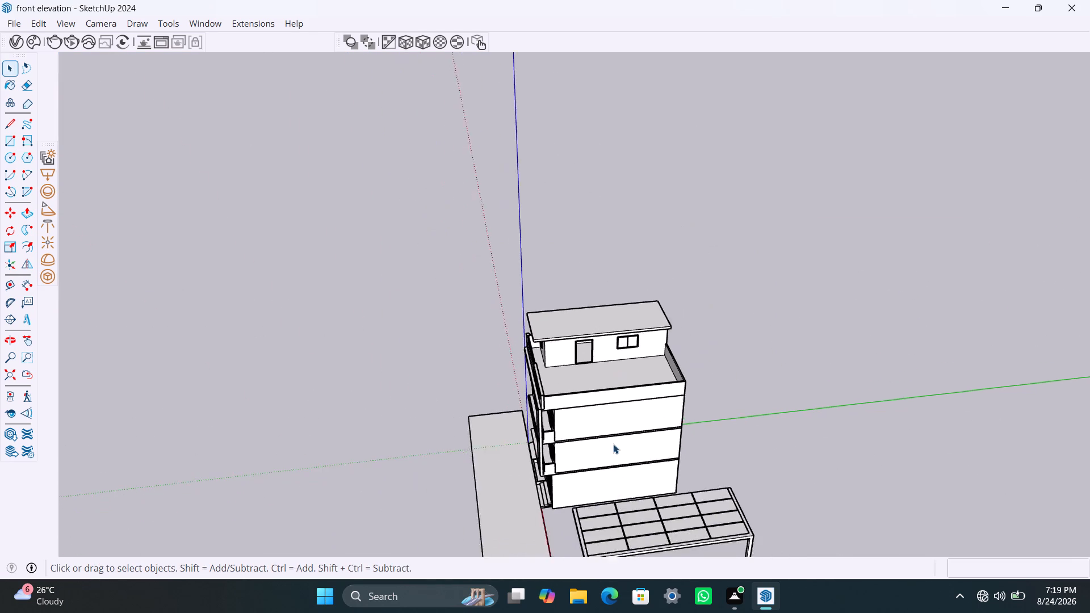
pyautogui.scroll(-8, 613, 444)
# Combine the frame and all its slats beside the building into one group, and select that group.
pyautogui.moveTo(559, 513); pyautogui.dragTo(969, 425, button='middle')
pyautogui.moveTo(625, 335); pyautogui.dragTo(718, 502)
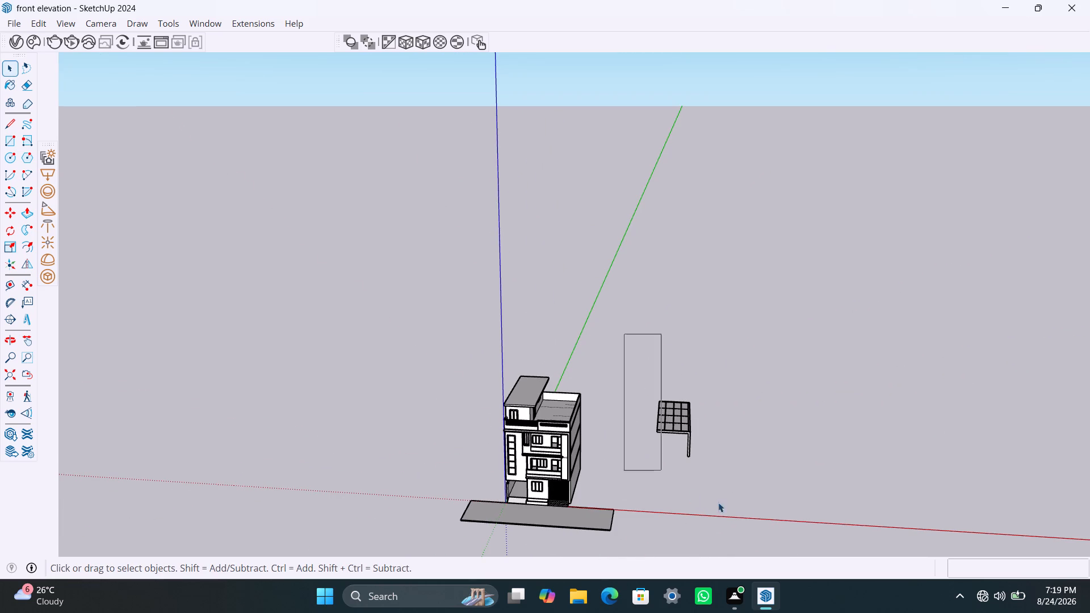
pyautogui.moveTo(718, 502); pyautogui.dragTo(781, 507)
pyautogui.moveTo(680, 472); pyautogui.dragTo(733, 188, button='middle')
pyautogui.rightClick(659, 417)
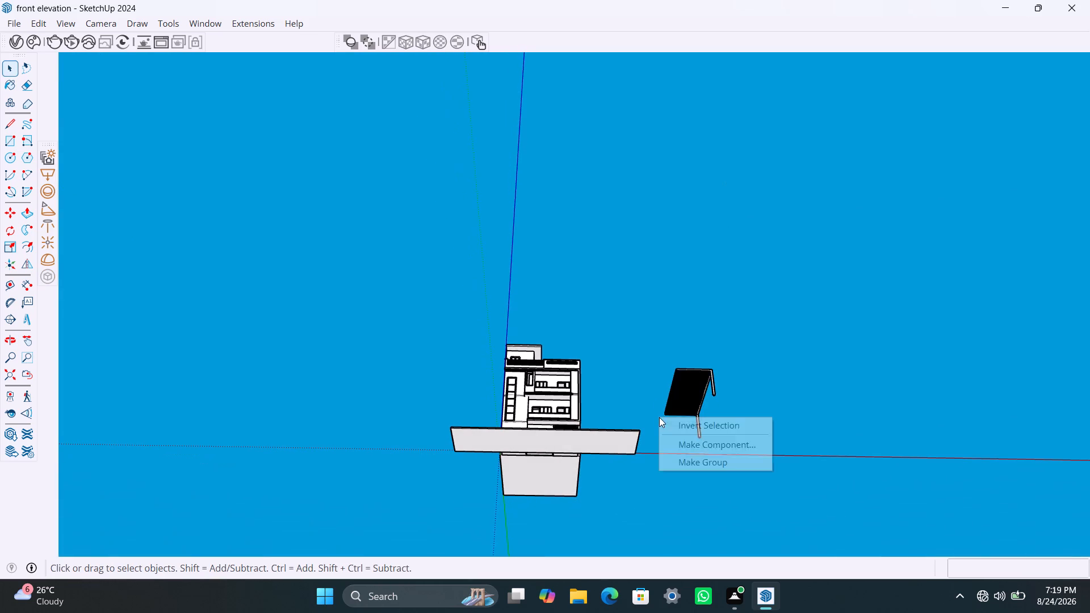
pyautogui.moveTo(674, 306); pyautogui.dragTo(769, 476)
pyautogui.moveTo(651, 331); pyautogui.dragTo(772, 450)
pyautogui.rightClick(688, 383)
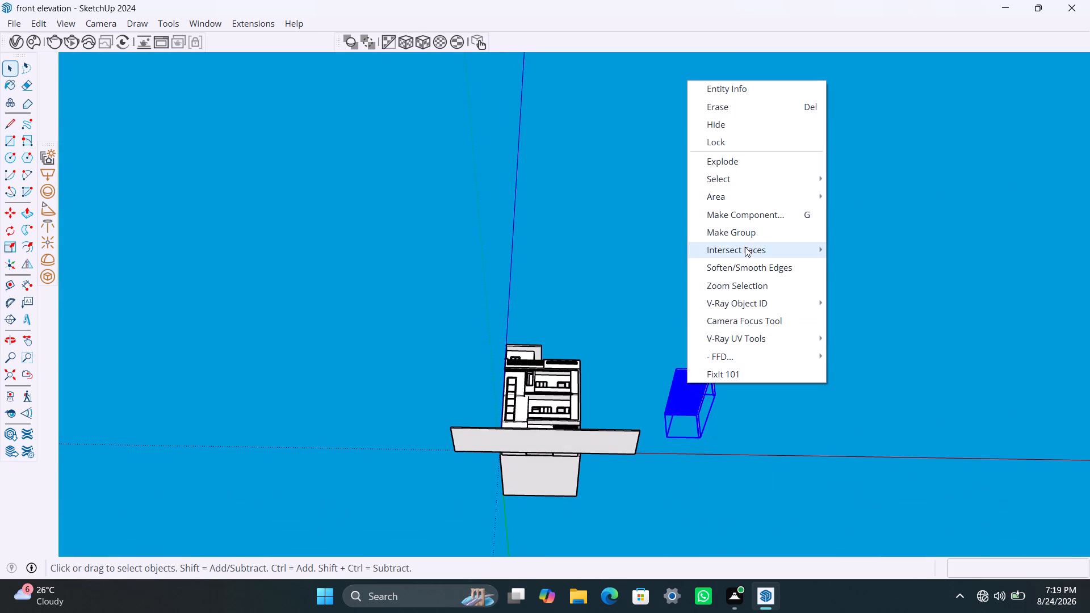
pyautogui.click(745, 238)
pyautogui.click(761, 345)
pyautogui.moveTo(669, 278); pyautogui.dragTo(645, 492, button='middle')
pyautogui.scroll(-1, 666, 297)
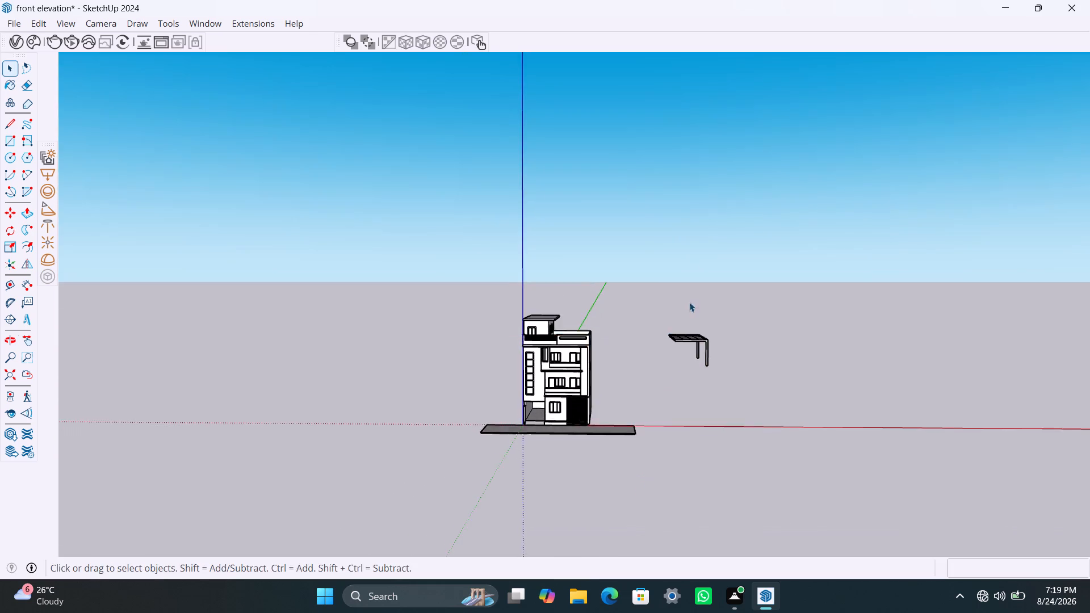
pyautogui.scroll(4, 679, 231)
pyautogui.moveTo(659, 339); pyautogui.dragTo(653, 422, button='middle')
pyautogui.click(680, 383)
# Place a guide 9" inward from the terrace's rear parapet on the terrace floor.
pyautogui.scroll(3, 466, 299)
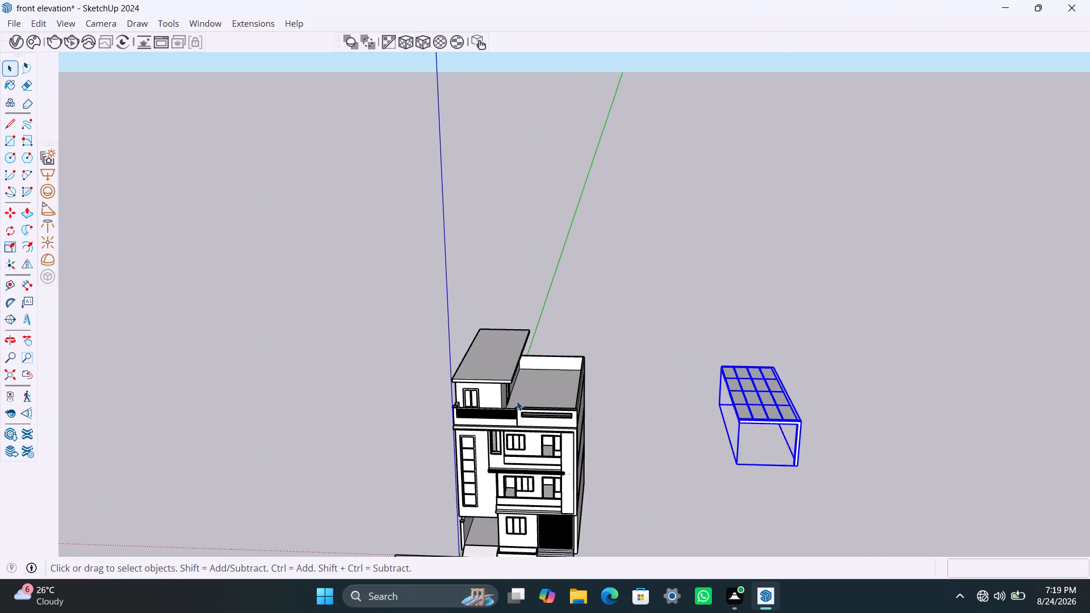
pyautogui.moveTo(517, 403); pyautogui.dragTo(561, 524, button='middle')
pyautogui.scroll(8, 580, 341)
pyautogui.scroll(5, 535, 324)
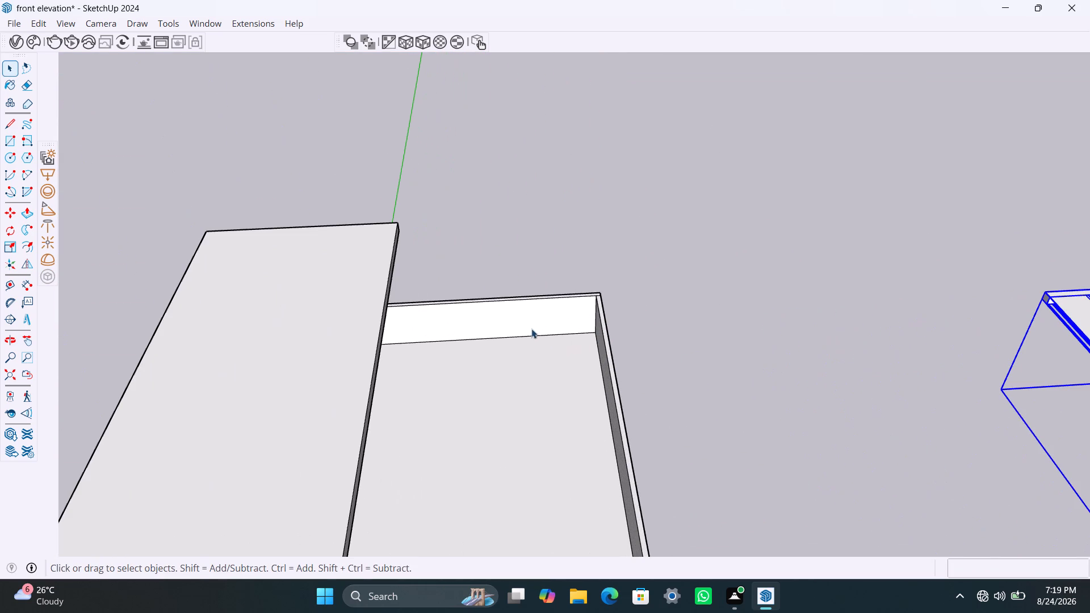
pyautogui.press('t')
pyautogui.click(530, 335)
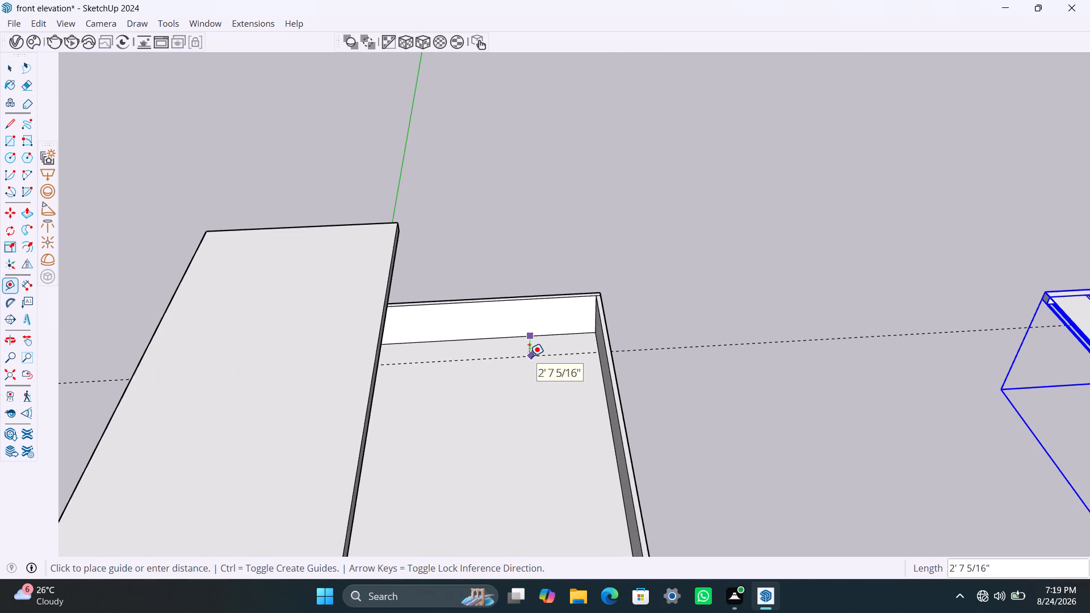
pyautogui.write('9"')
pyautogui.press('Return')
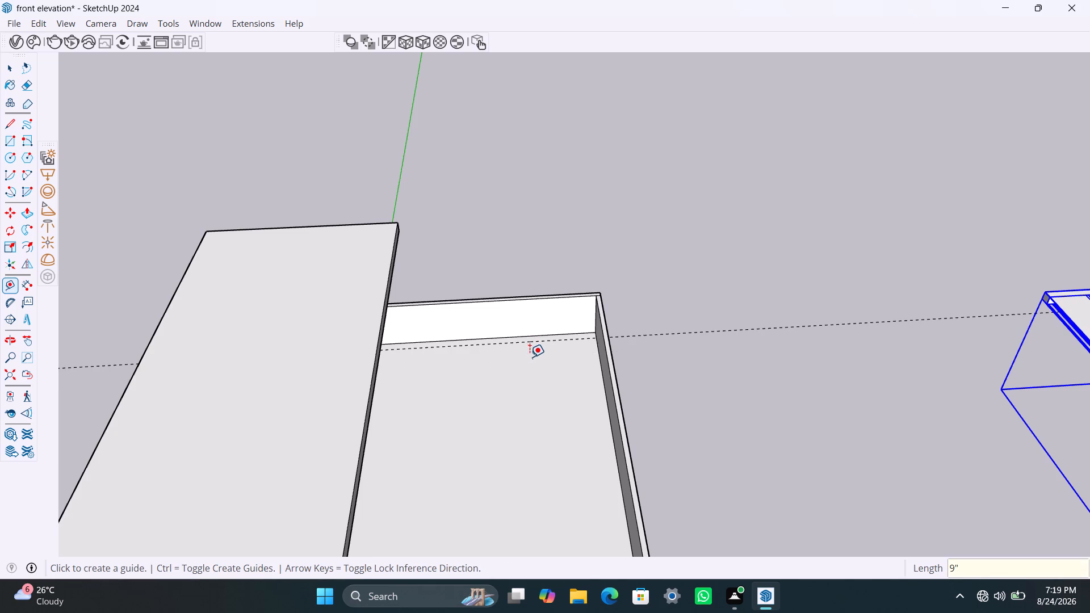
# Place a guide 9" inward from the terrace's long outer side parapet, crossing the rear guide.
pyautogui.scroll(10, 599, 349)
pyautogui.moveTo(592, 363); pyautogui.dragTo(601, 435, button='middle')
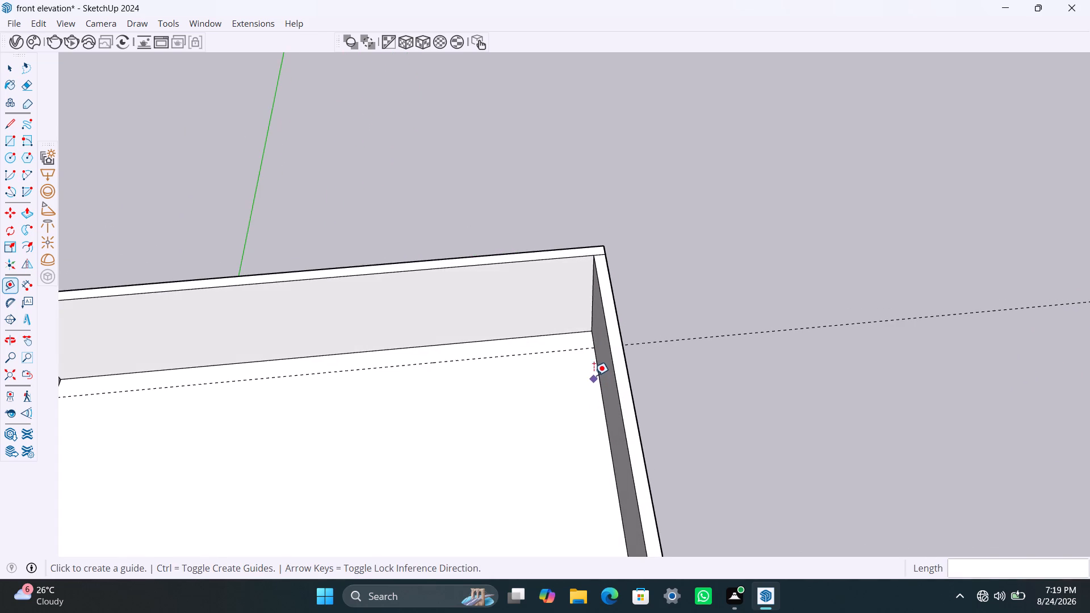
pyautogui.click(598, 369)
pyautogui.write('9"')
pyautogui.press('Return')
pyautogui.press('space')
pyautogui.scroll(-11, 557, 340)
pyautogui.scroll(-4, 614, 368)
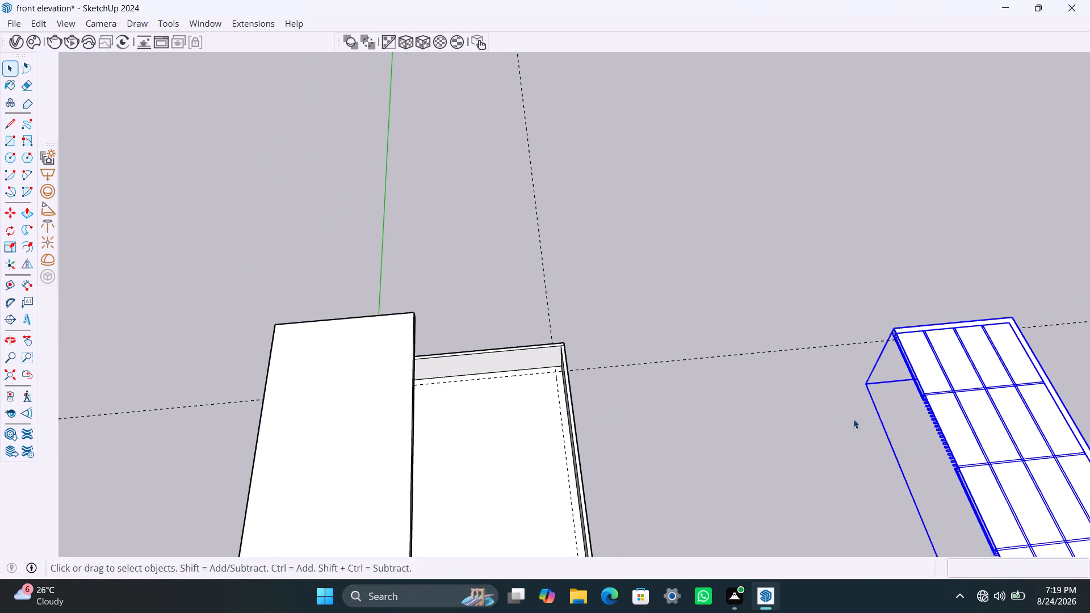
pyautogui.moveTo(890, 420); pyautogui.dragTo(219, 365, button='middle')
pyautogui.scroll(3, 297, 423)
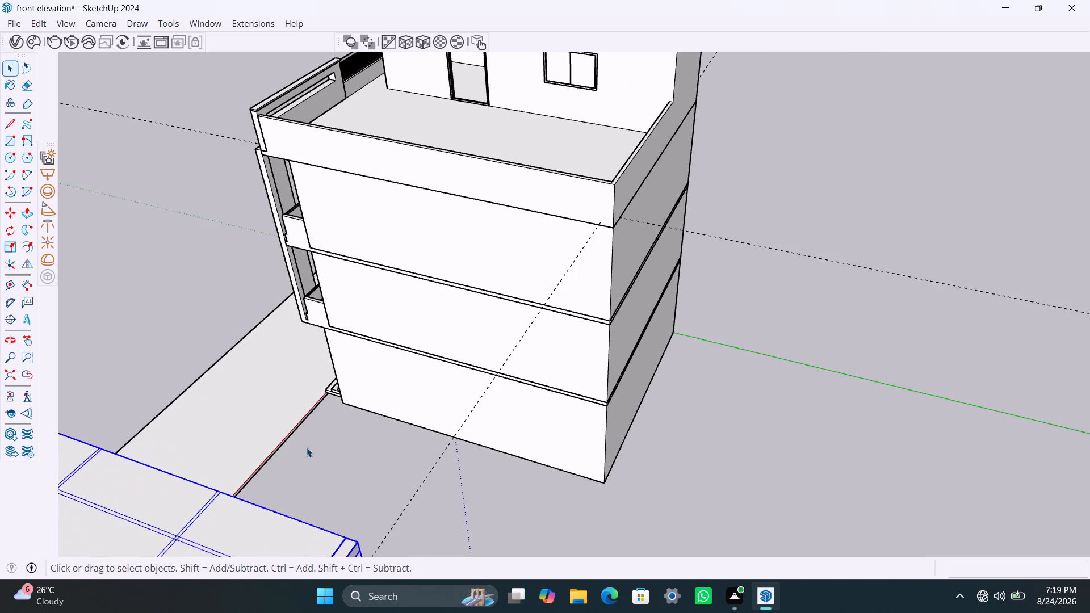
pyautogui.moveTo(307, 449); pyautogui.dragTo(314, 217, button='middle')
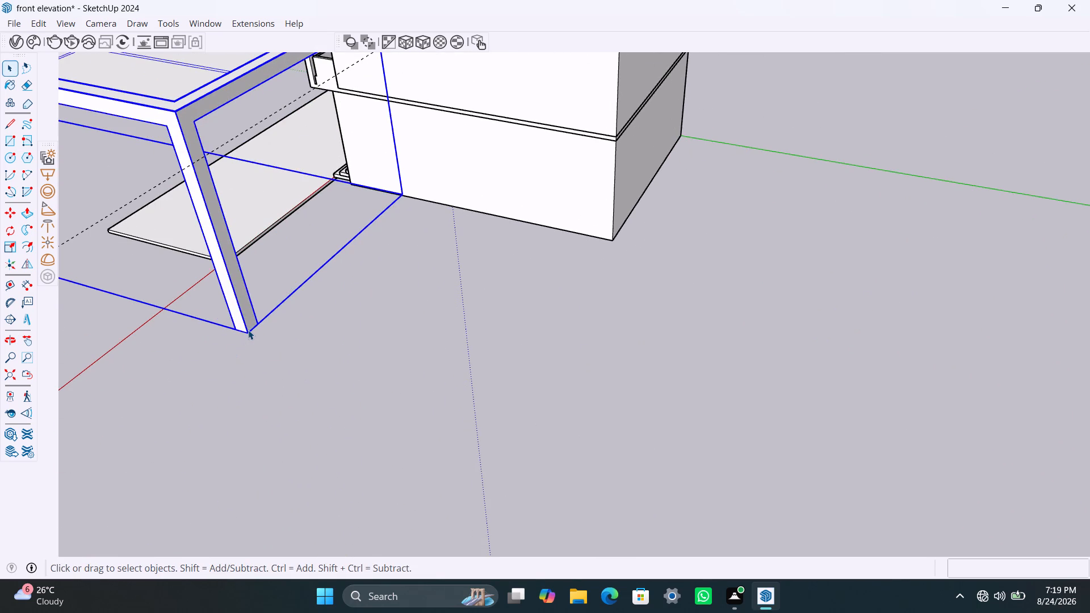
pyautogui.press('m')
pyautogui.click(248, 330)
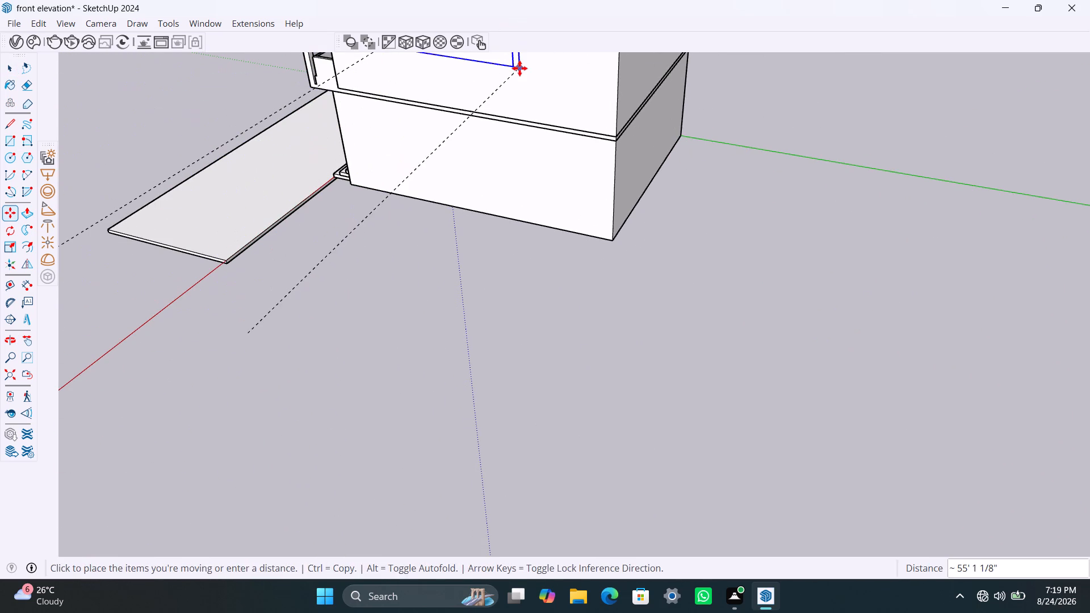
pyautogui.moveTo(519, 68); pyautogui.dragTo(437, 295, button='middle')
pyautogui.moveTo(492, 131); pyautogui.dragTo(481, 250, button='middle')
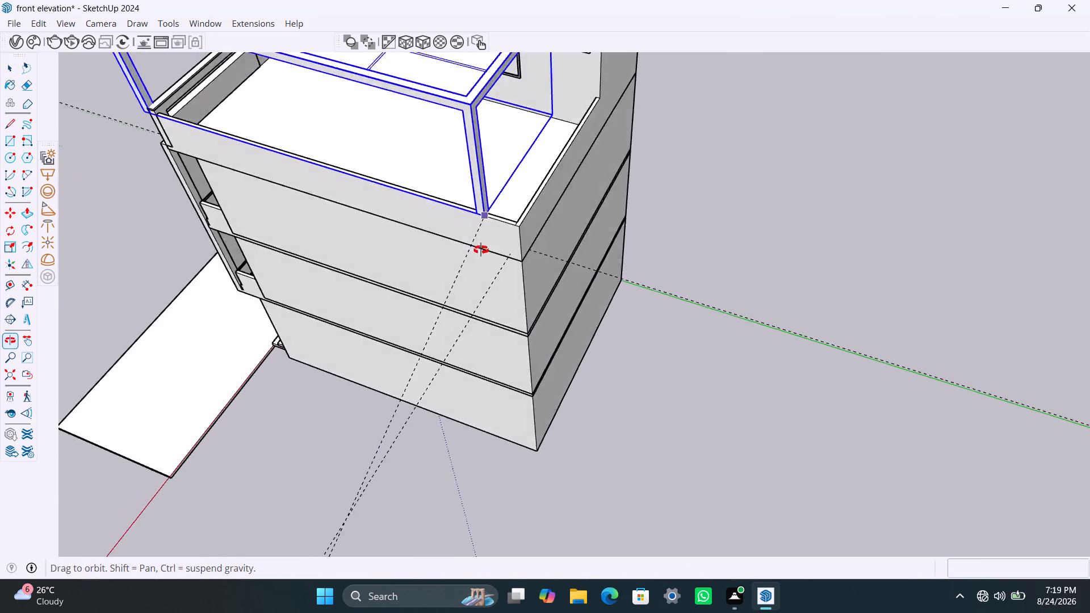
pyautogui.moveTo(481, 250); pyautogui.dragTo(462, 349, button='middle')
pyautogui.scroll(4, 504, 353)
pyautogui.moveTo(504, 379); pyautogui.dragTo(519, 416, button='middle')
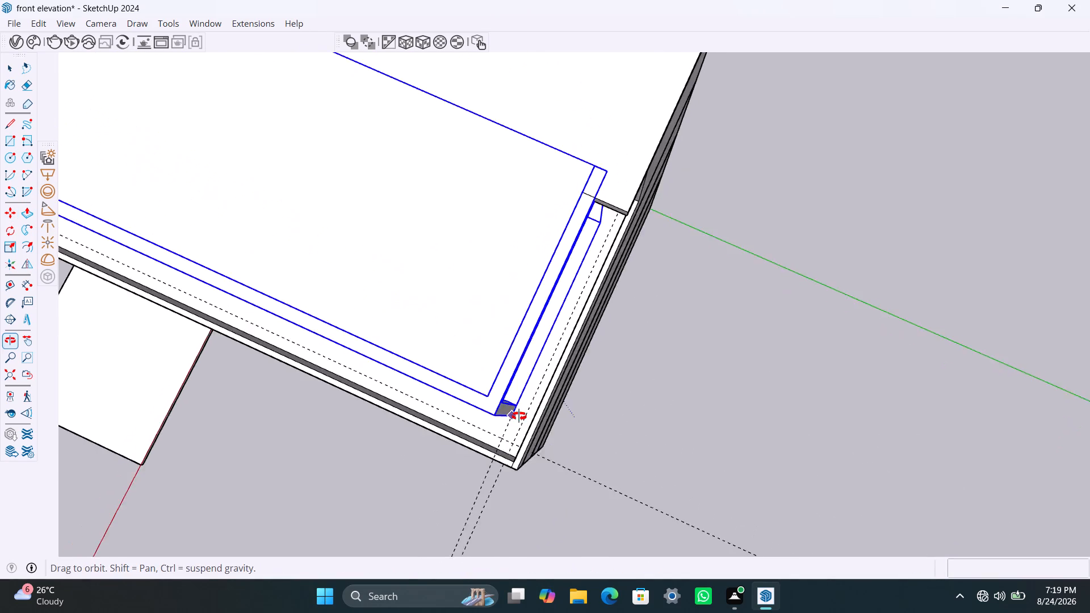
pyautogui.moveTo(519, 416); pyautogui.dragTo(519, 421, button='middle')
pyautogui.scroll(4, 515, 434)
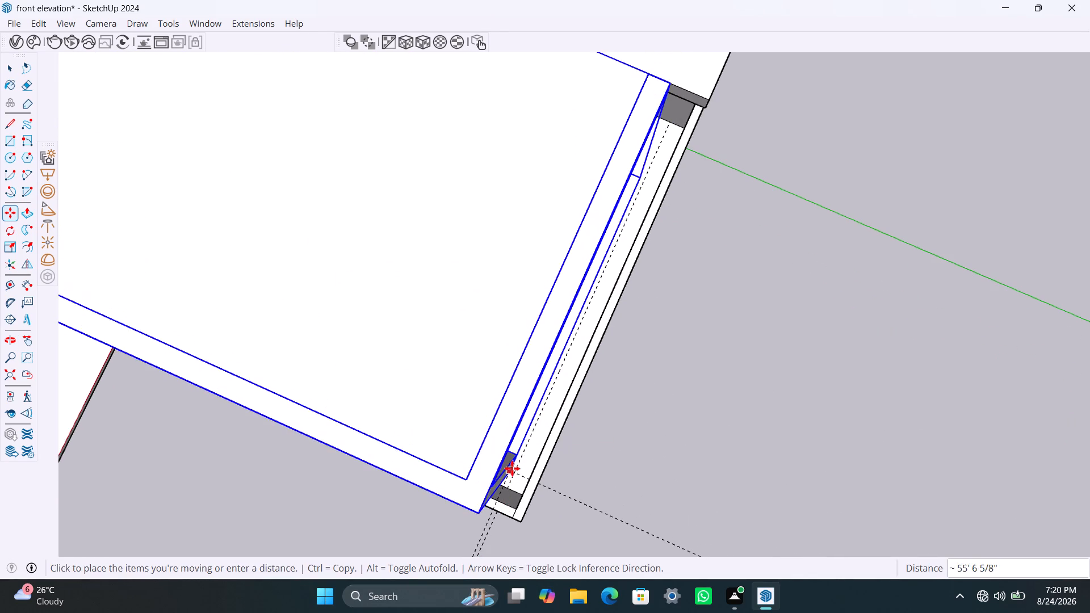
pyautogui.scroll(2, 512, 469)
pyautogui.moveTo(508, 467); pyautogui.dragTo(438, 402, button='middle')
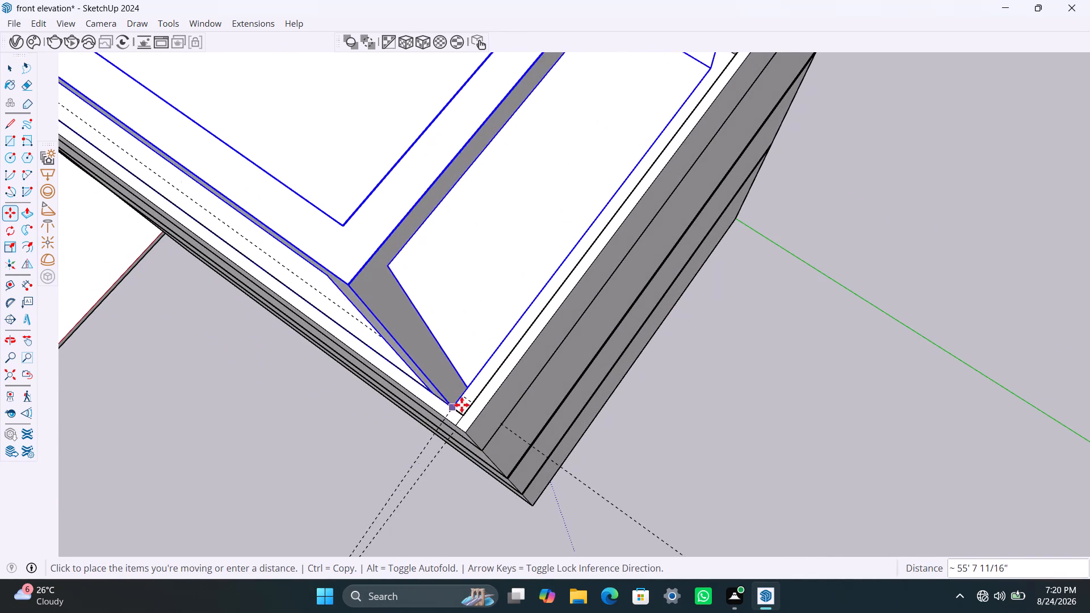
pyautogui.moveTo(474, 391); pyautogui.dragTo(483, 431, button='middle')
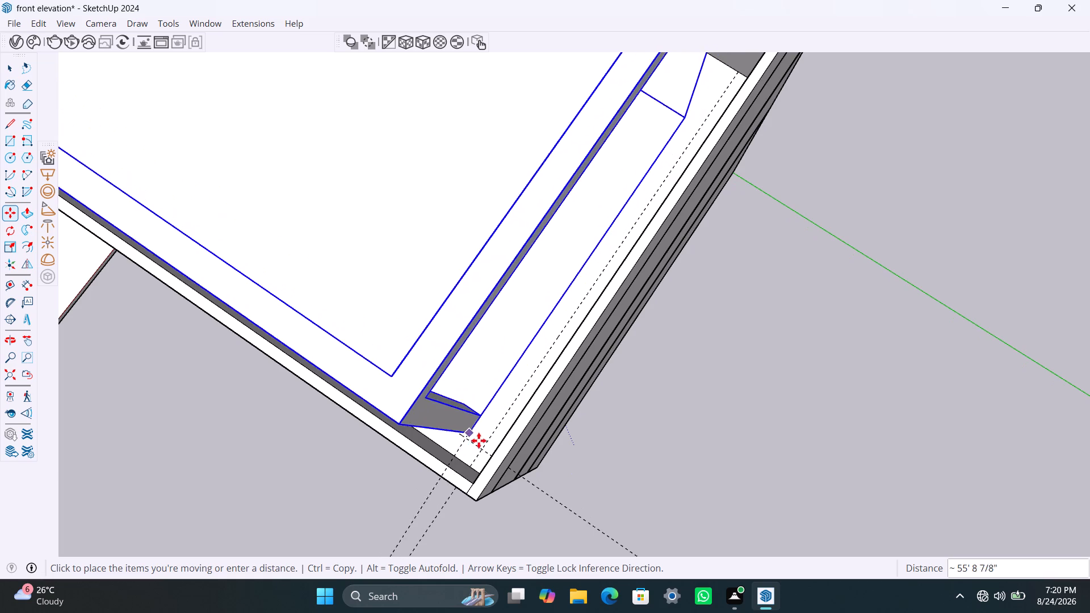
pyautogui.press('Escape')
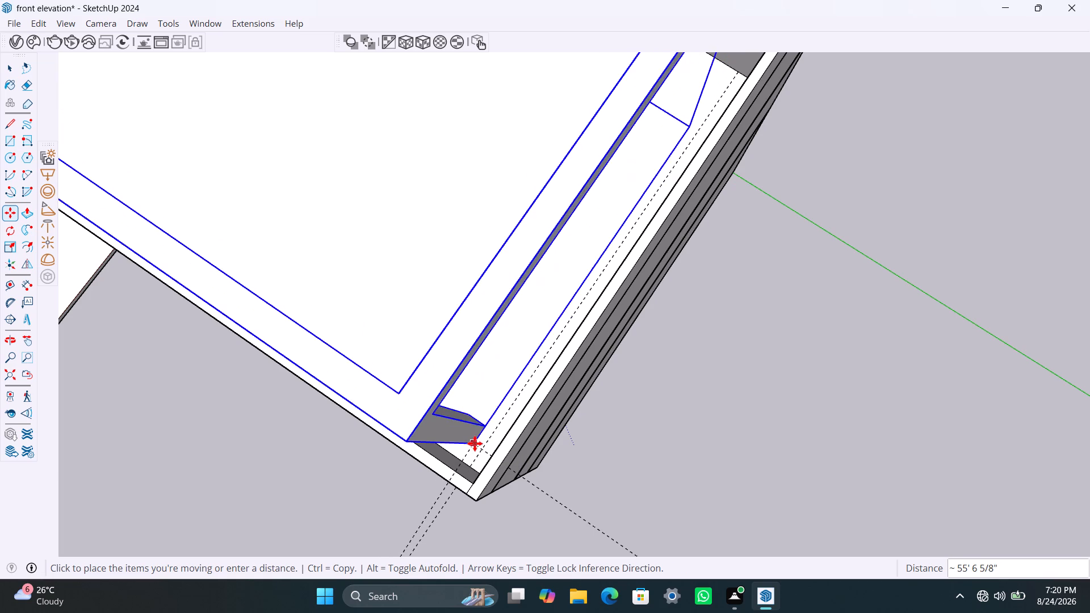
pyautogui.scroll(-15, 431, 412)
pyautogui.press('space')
# Move the frame-and-slat group onto the terrace, placing the bottom outer corner of its rear post at the intersection of the two guides.
pyautogui.scroll(-5, 387, 391)
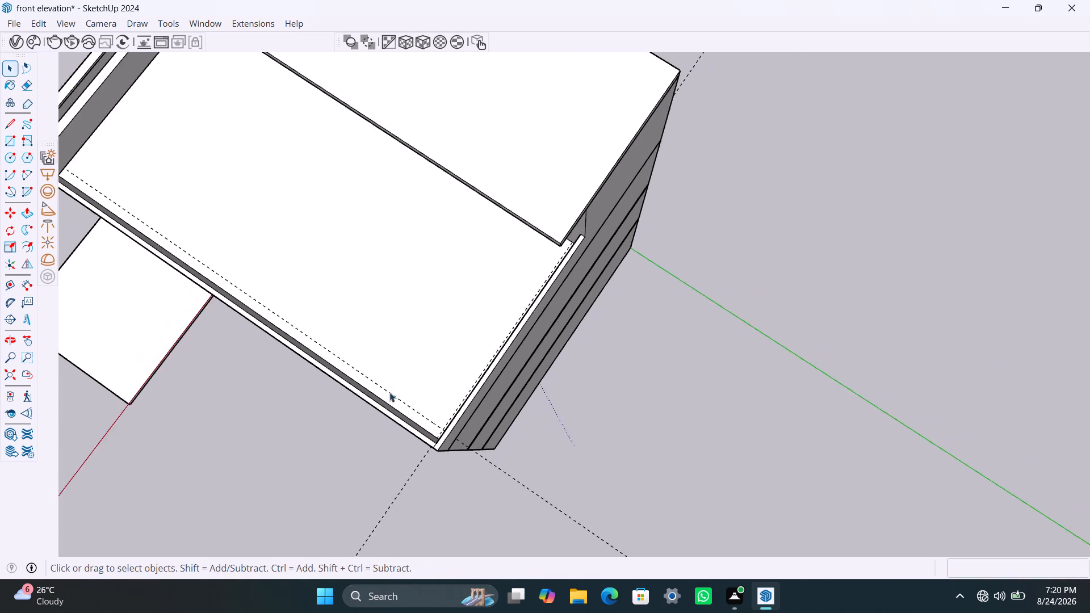
pyautogui.scroll(-10, 389, 392)
pyautogui.moveTo(403, 422); pyautogui.dragTo(502, 189, button='middle')
pyautogui.moveTo(424, 423); pyautogui.dragTo(383, 277, button='middle')
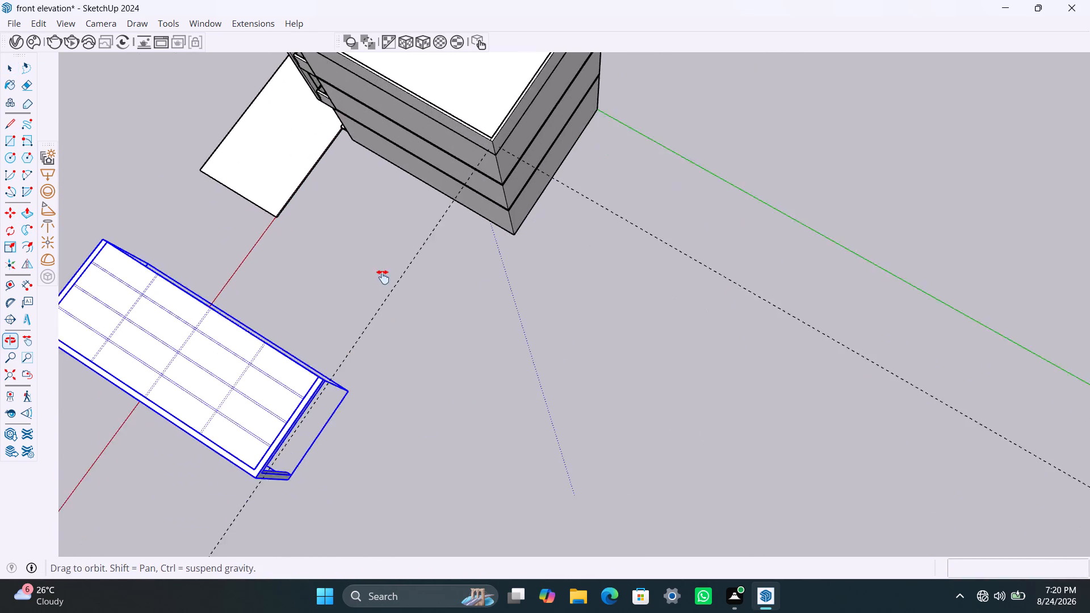
pyautogui.moveTo(383, 277); pyautogui.dragTo(382, 276, button='middle')
pyautogui.press('m')
pyautogui.click(269, 405)
pyautogui.scroll(-4, 346, 158)
pyautogui.keyDown('shift'); pyautogui.moveTo(372, 163); pyautogui.dragTo(319, 429, button='middle'); pyautogui.keyUp('shift')
pyautogui.scroll(5, 362, 356)
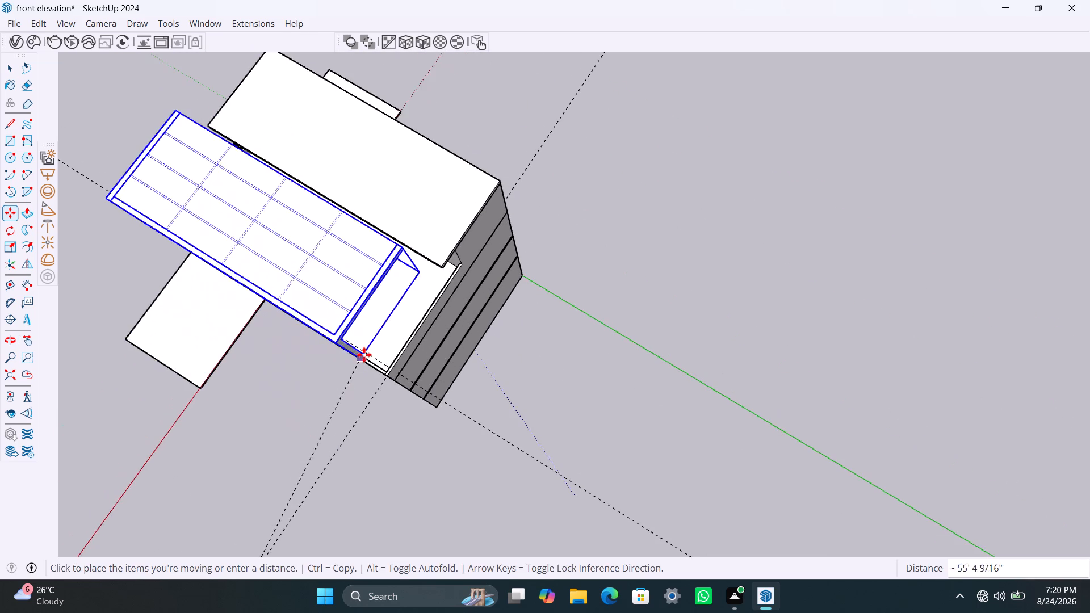
pyautogui.moveTo(364, 355); pyautogui.dragTo(389, 386, button='middle')
pyautogui.scroll(10, 399, 388)
pyautogui.moveTo(399, 391); pyautogui.dragTo(429, 443, button='middle')
pyautogui.click(437, 498)
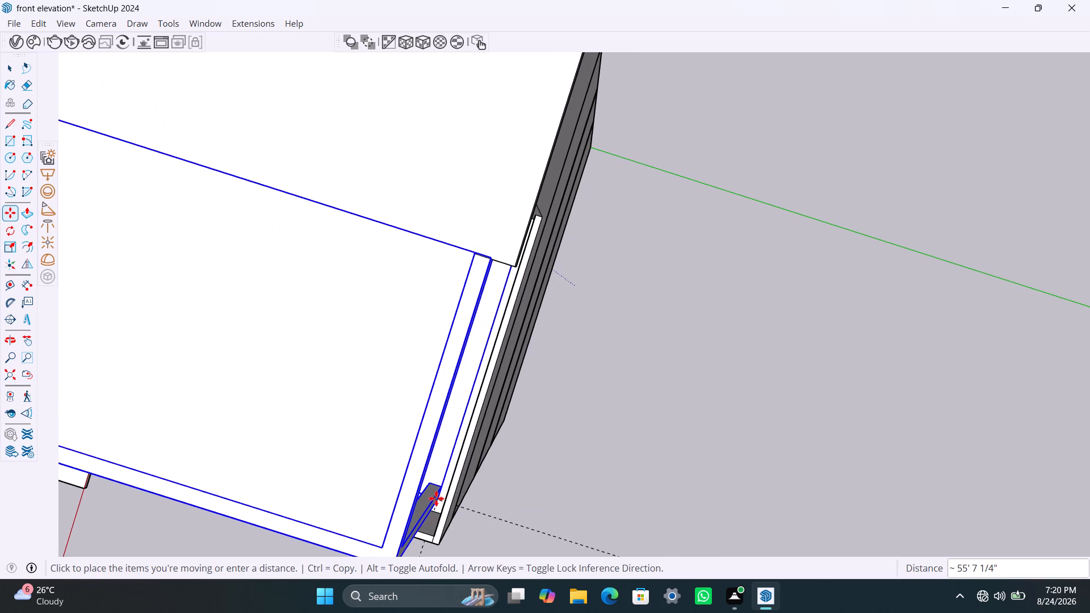
# Nudge the group by its top rear corner to meet the edge of the adjoining roof slab, and deselect it.
pyautogui.moveTo(439, 363); pyautogui.dragTo(327, 121, button='middle')
pyautogui.scroll(-3, 482, 251)
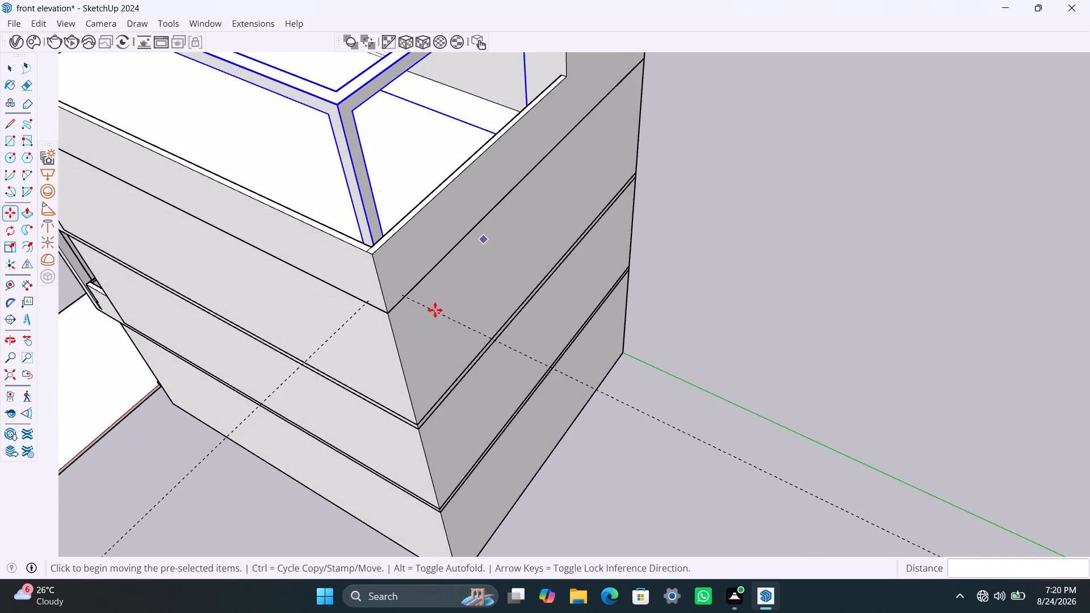
pyautogui.scroll(-2, 435, 310)
pyautogui.moveTo(500, 233); pyautogui.dragTo(363, 175, button='middle')
pyautogui.scroll(-5, 439, 131)
pyautogui.keyDown('shift'); pyautogui.moveTo(501, 142); pyautogui.dragTo(460, 242, button='middle'); pyautogui.keyUp('shift')
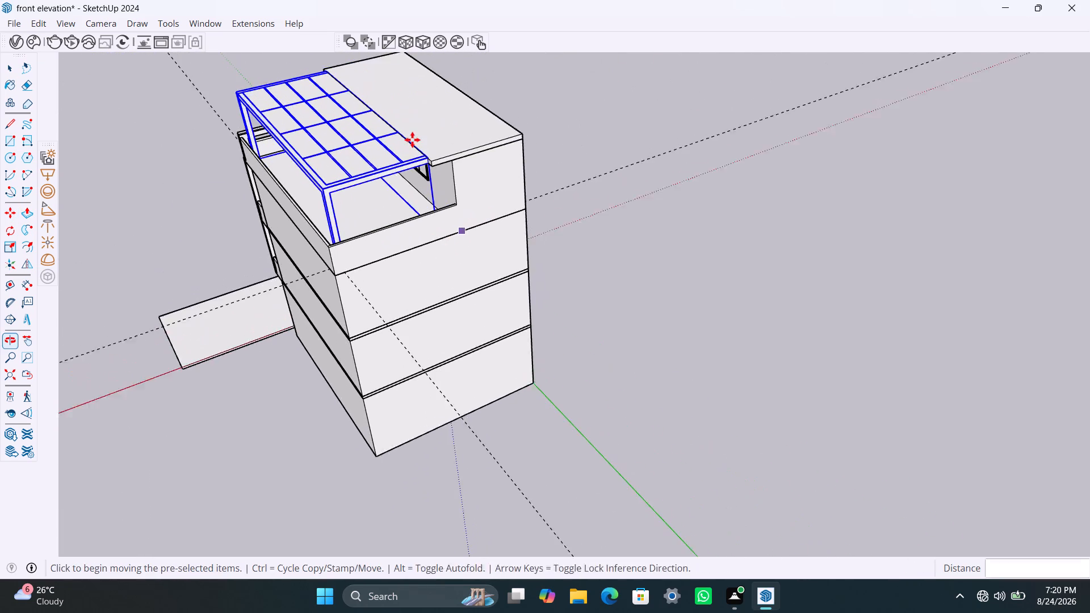
pyautogui.scroll(4, 424, 112)
pyautogui.scroll(10, 430, 167)
pyautogui.scroll(5, 434, 216)
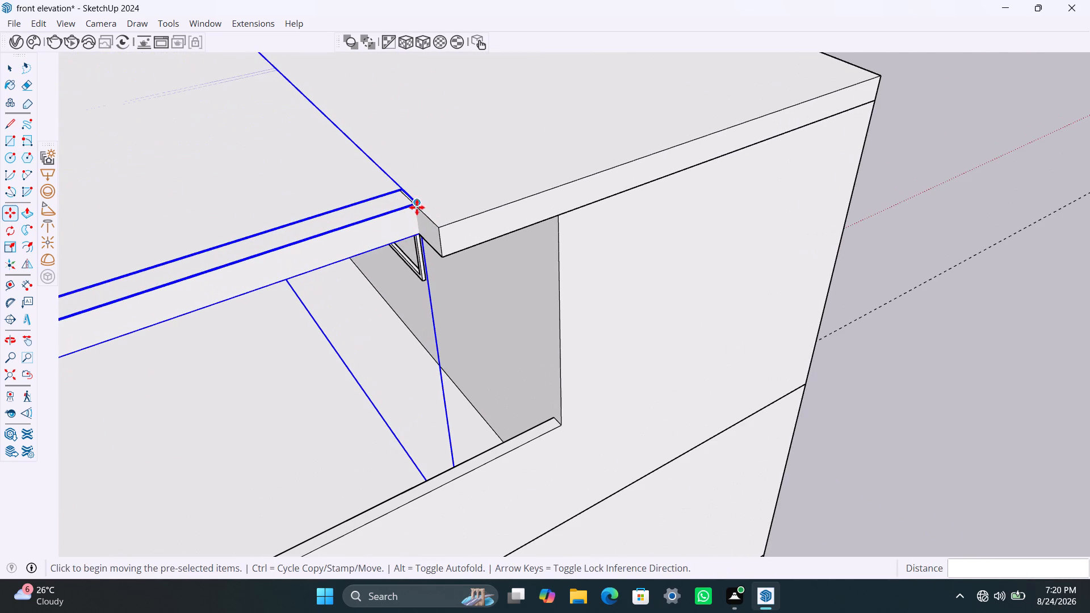
pyautogui.click(414, 204)
pyautogui.click(413, 208)
pyautogui.press('space')
pyautogui.scroll(-12, 435, 369)
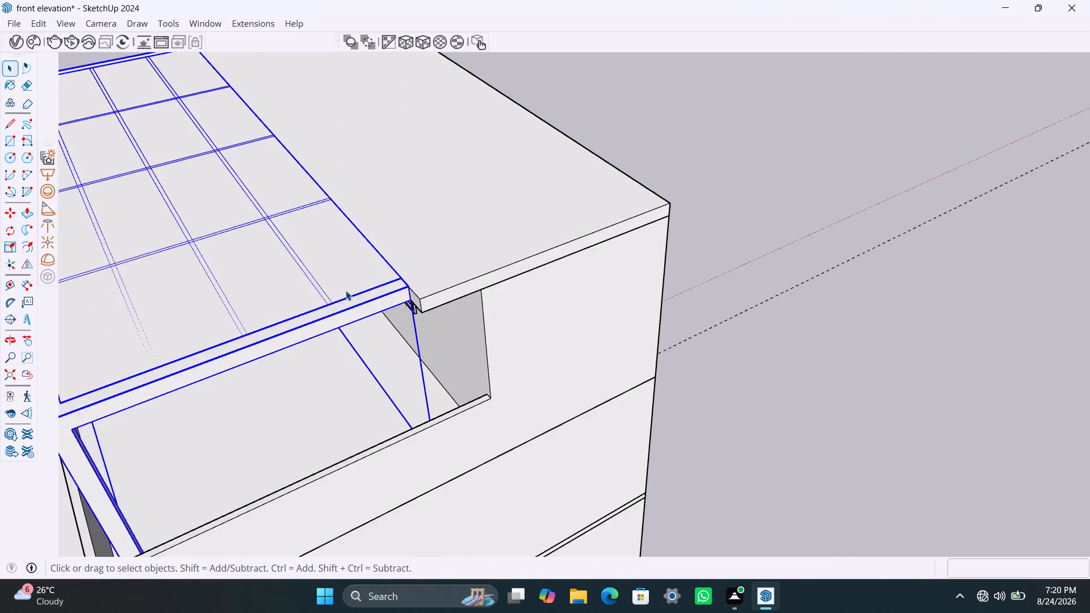
pyautogui.scroll(-10, 346, 291)
pyautogui.click(552, 123)
pyautogui.scroll(-6, 355, 284)
# Save the front elevation model.
pyautogui.moveTo(279, 285); pyautogui.dragTo(685, 190, button='middle')
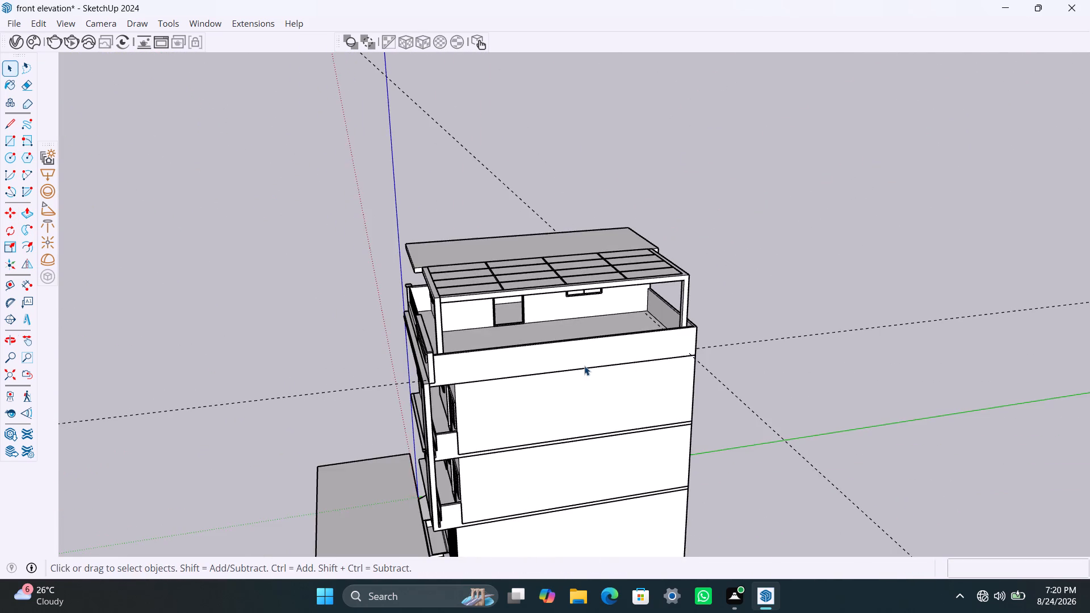
pyautogui.scroll(-4, 578, 360)
pyautogui.moveTo(542, 359); pyautogui.dragTo(699, 373, button='middle')
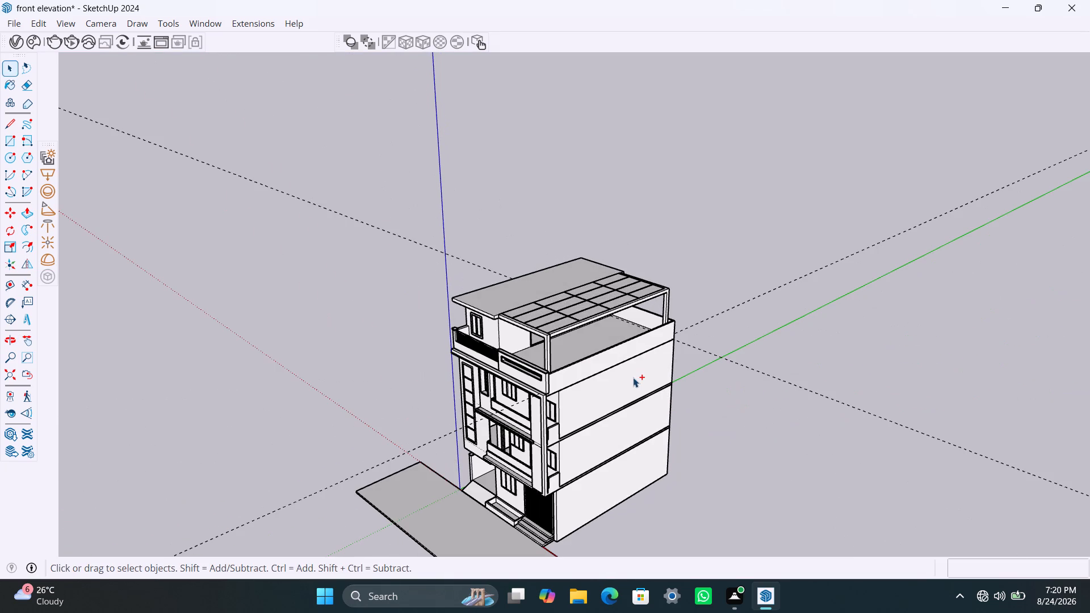
pyautogui.hotkey('ctrl', 's')
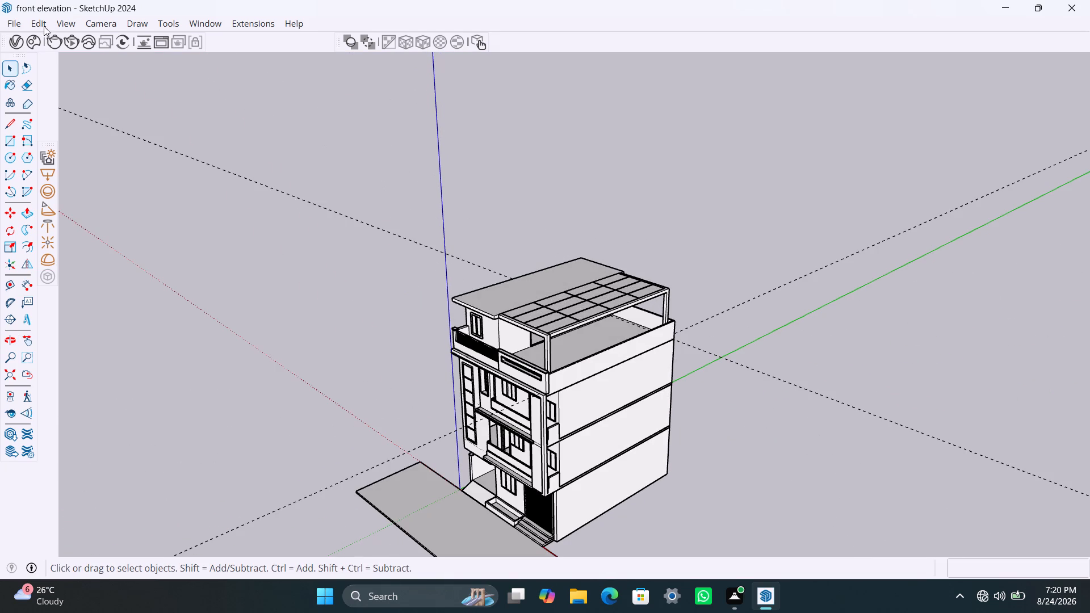
# Delete all guides from the model.
pyautogui.click(37, 27)
pyautogui.click(91, 159)
pyautogui.click(686, 192)
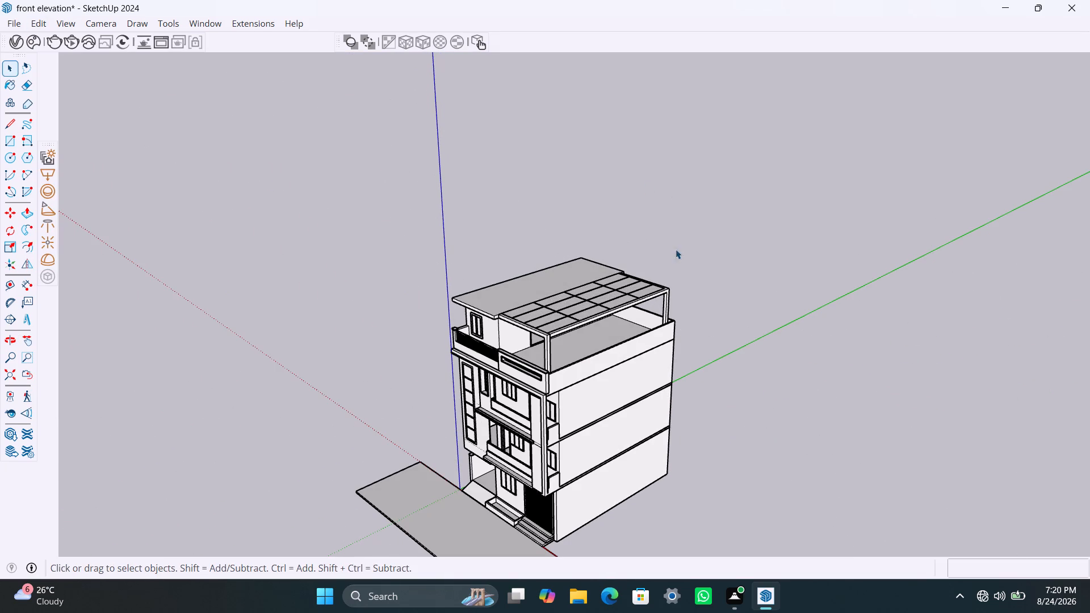
# Examine the whole building straight on from the front, including the slatted frame on the top floor.
pyautogui.scroll(-4, 677, 279)
pyautogui.moveTo(611, 398); pyautogui.dragTo(916, 364, button='middle')
pyautogui.scroll(4, 603, 345)
pyautogui.moveTo(615, 344); pyautogui.dragTo(602, 310, button='middle')
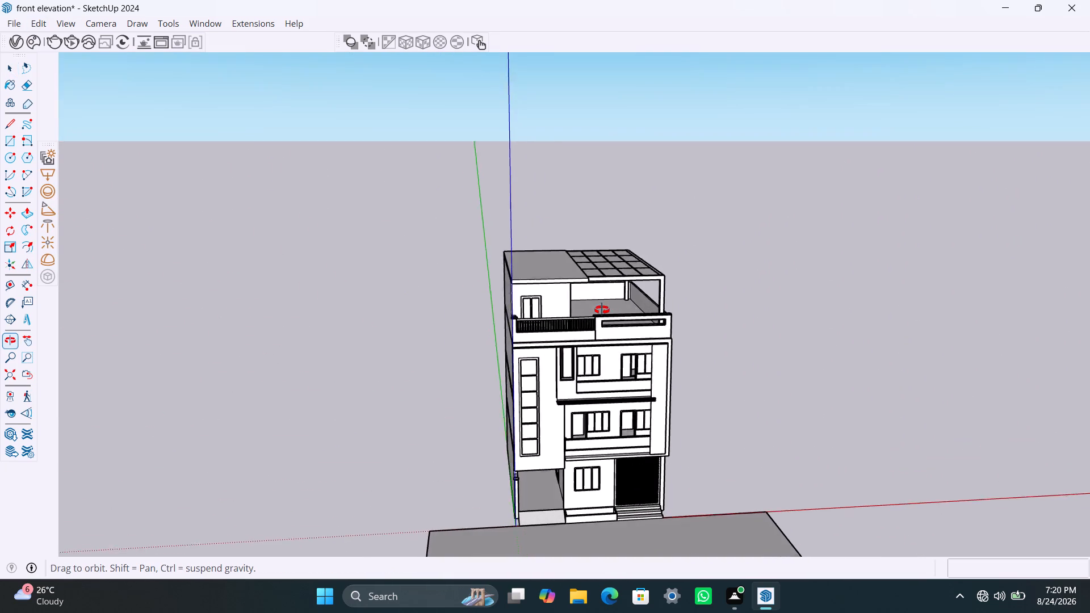
pyautogui.moveTo(602, 310); pyautogui.dragTo(556, 175, button='middle')
pyautogui.scroll(3, 594, 476)
pyautogui.moveTo(593, 430); pyautogui.dragTo(588, 442, button='middle')
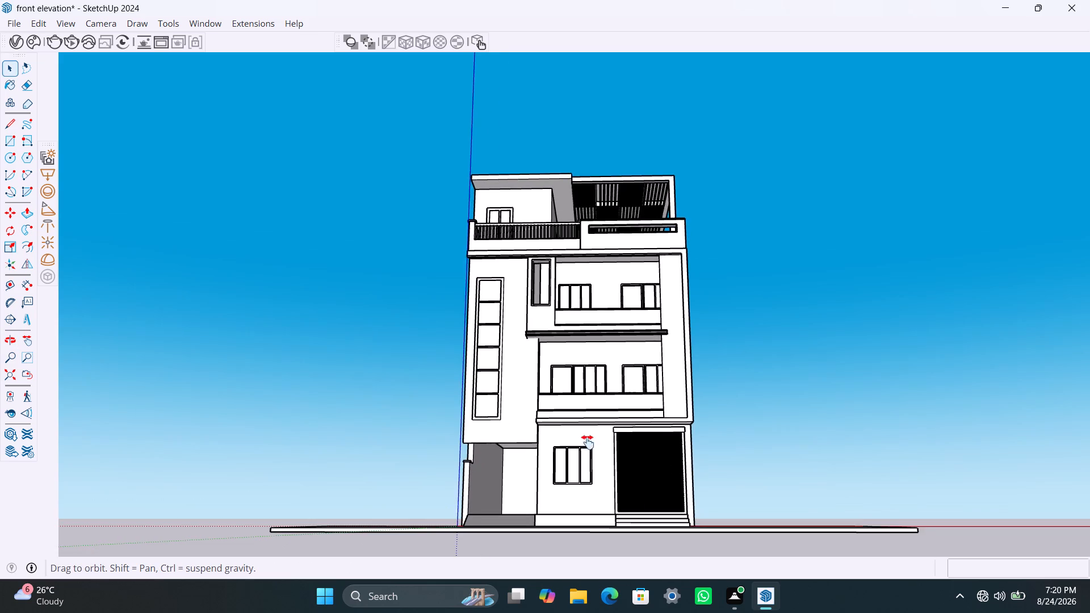
pyautogui.moveTo(588, 442); pyautogui.dragTo(585, 456, button='middle')
pyautogui.scroll(1, 592, 452)
pyautogui.scroll(-1, 592, 451)
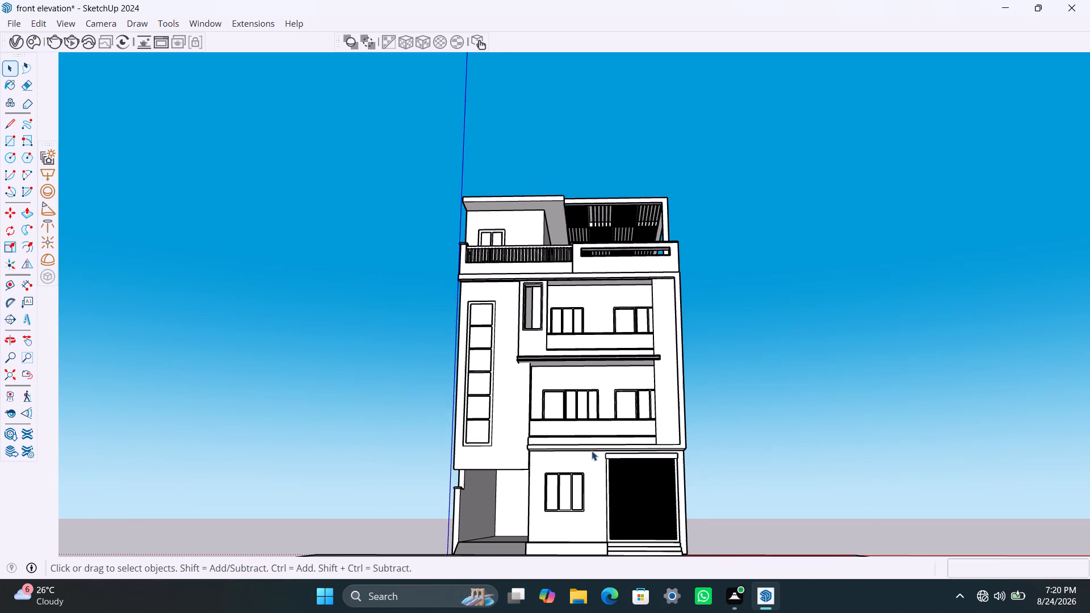
pyautogui.keyDown('shift'); pyautogui.moveTo(592, 450); pyautogui.dragTo(594, 428, button='middle'); pyautogui.keyUp('shift')
pyautogui.moveTo(593, 410); pyautogui.dragTo(594, 414, button='middle')
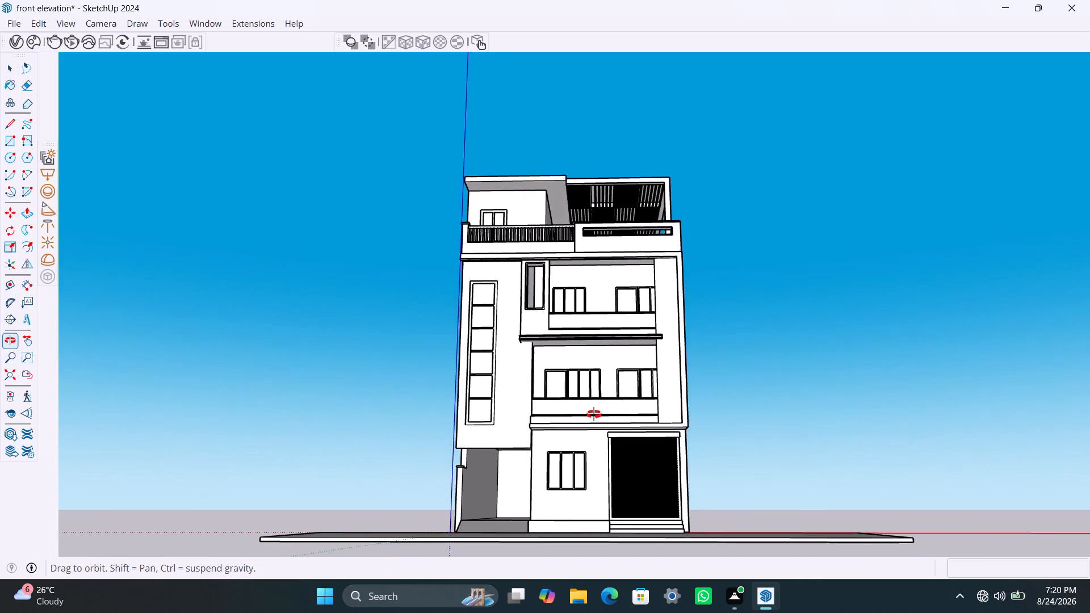
pyautogui.moveTo(594, 414); pyautogui.dragTo(597, 436, button='middle')
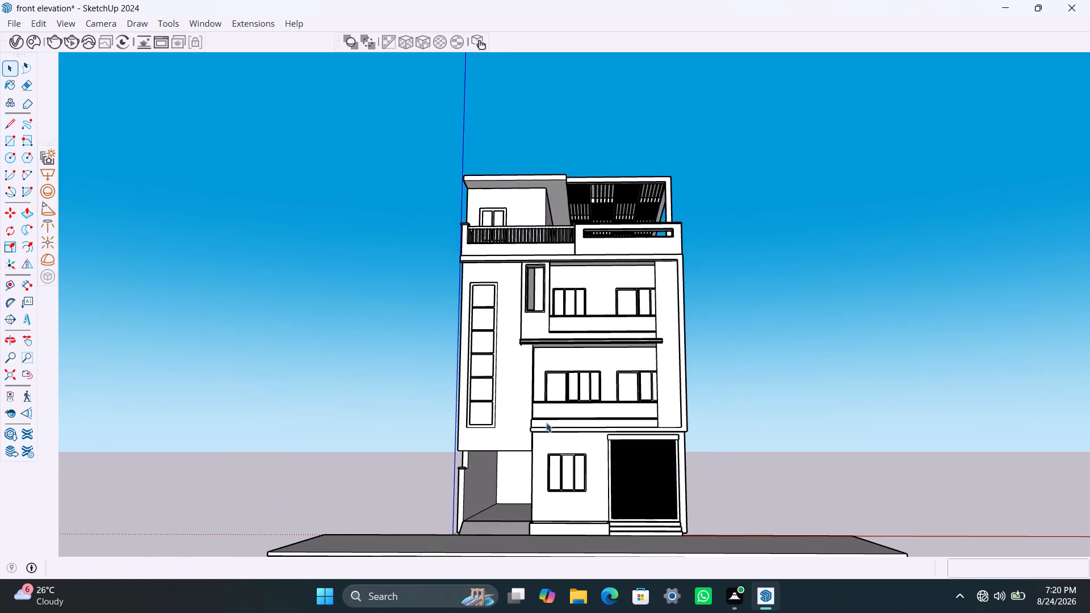
pyautogui.keyDown('shift'); pyautogui.moveTo(562, 415); pyautogui.dragTo(561, 405, button='middle'); pyautogui.keyUp('shift')
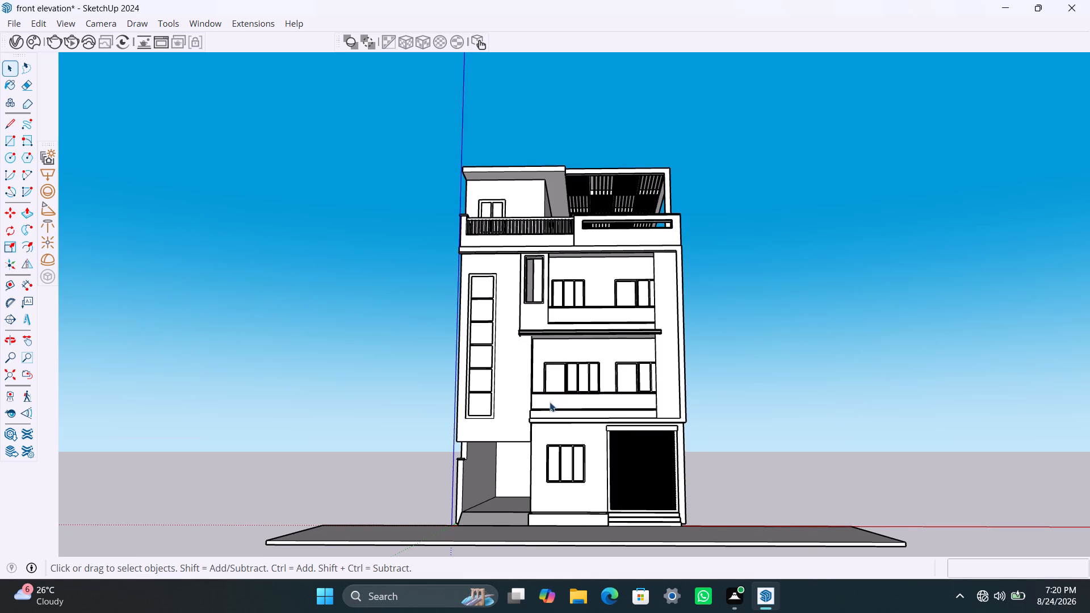
pyautogui.scroll(1, 550, 402)
pyautogui.scroll(-1, 569, 409)
pyautogui.scroll(1, 569, 409)
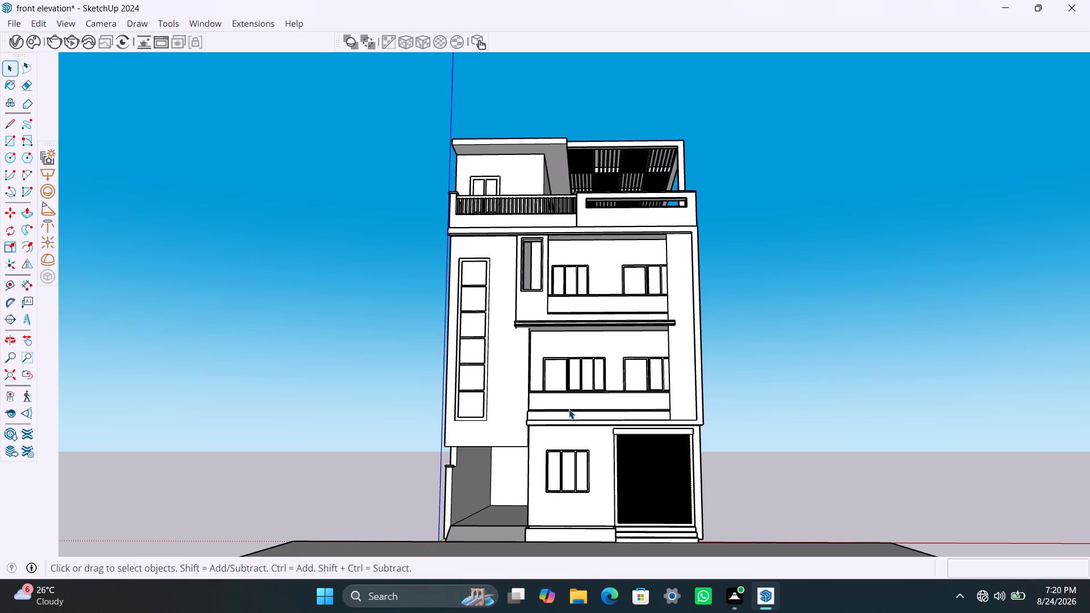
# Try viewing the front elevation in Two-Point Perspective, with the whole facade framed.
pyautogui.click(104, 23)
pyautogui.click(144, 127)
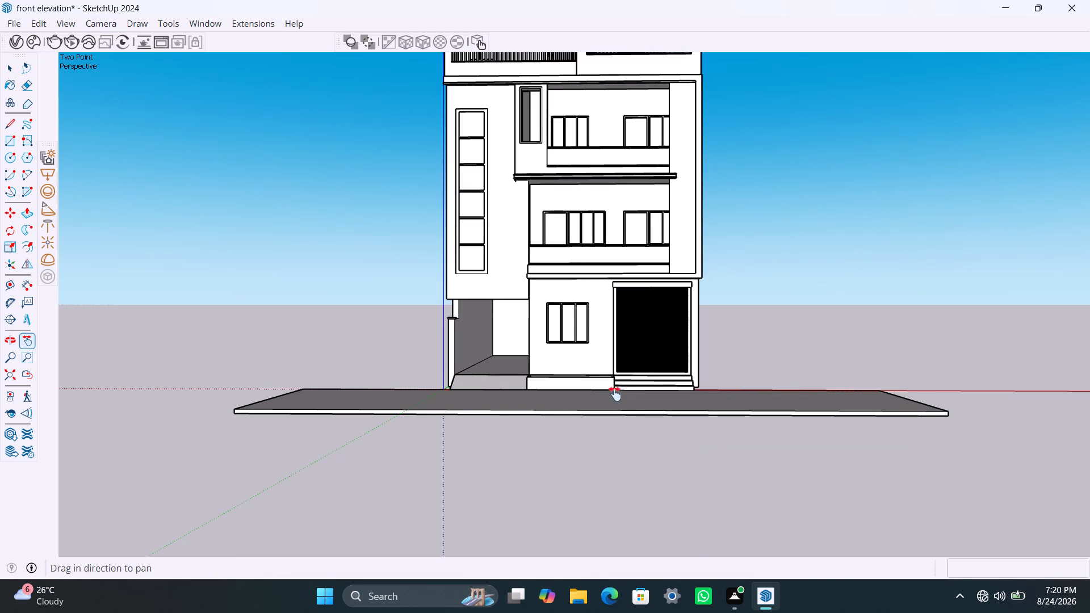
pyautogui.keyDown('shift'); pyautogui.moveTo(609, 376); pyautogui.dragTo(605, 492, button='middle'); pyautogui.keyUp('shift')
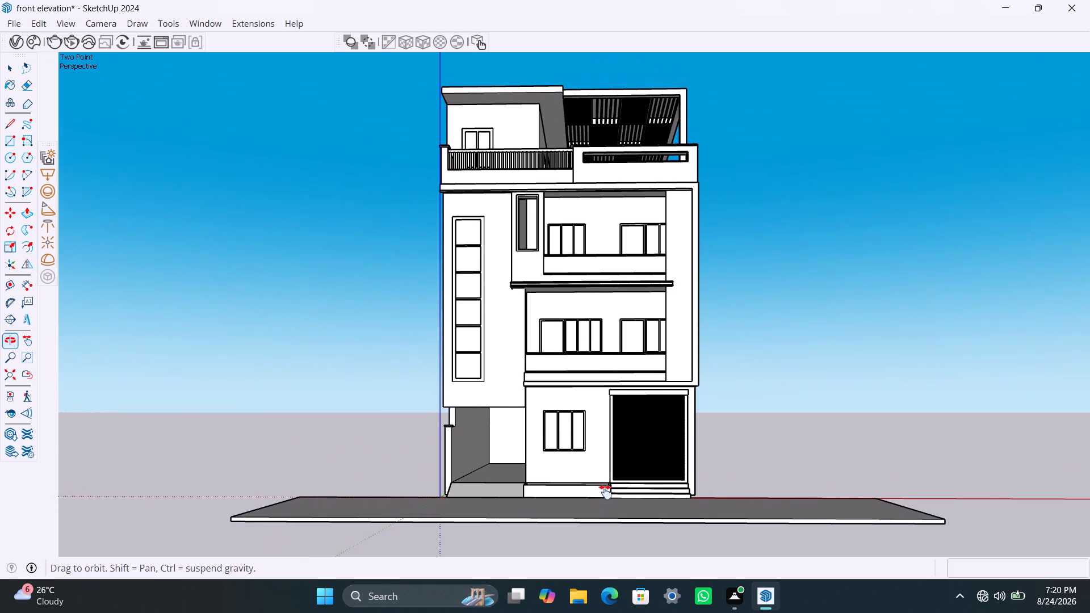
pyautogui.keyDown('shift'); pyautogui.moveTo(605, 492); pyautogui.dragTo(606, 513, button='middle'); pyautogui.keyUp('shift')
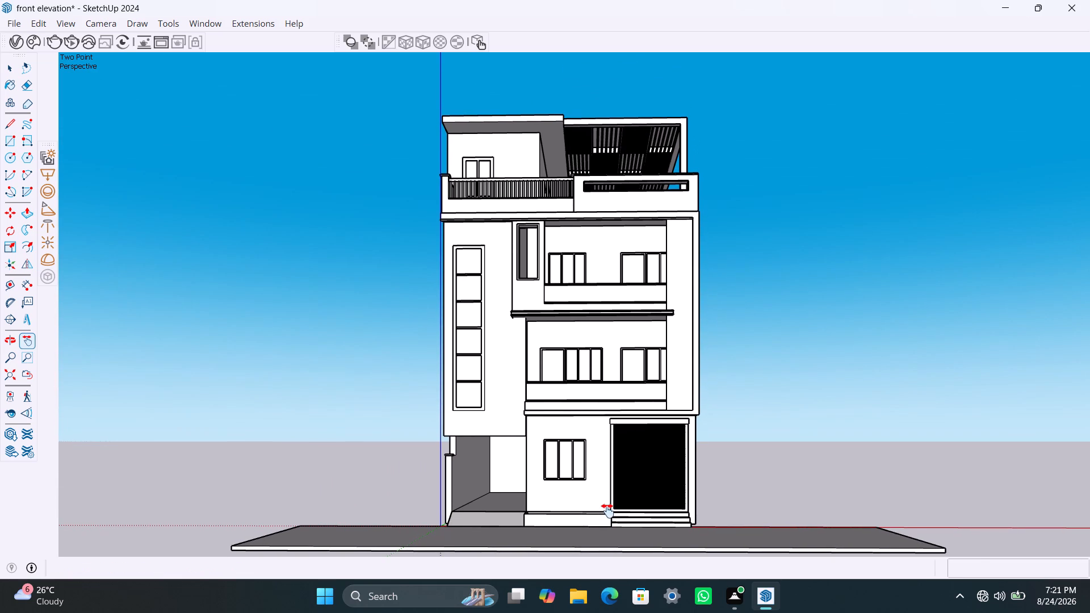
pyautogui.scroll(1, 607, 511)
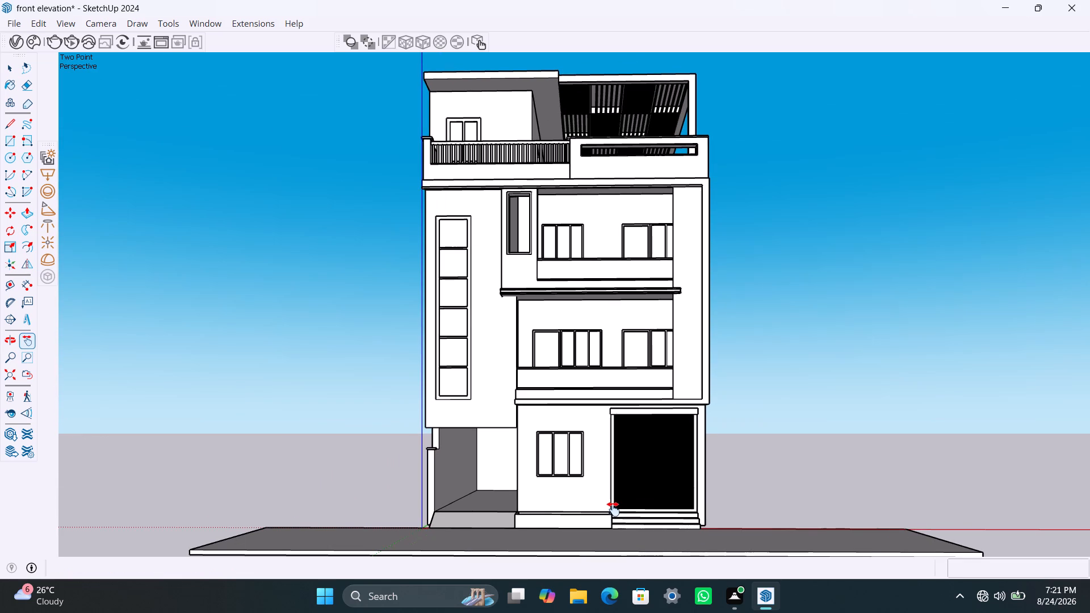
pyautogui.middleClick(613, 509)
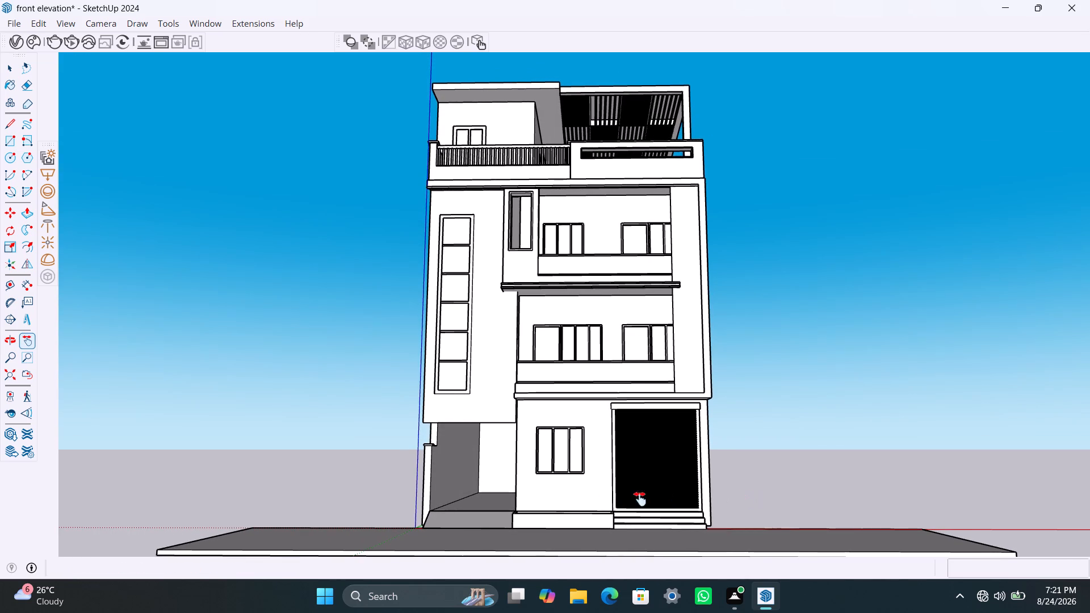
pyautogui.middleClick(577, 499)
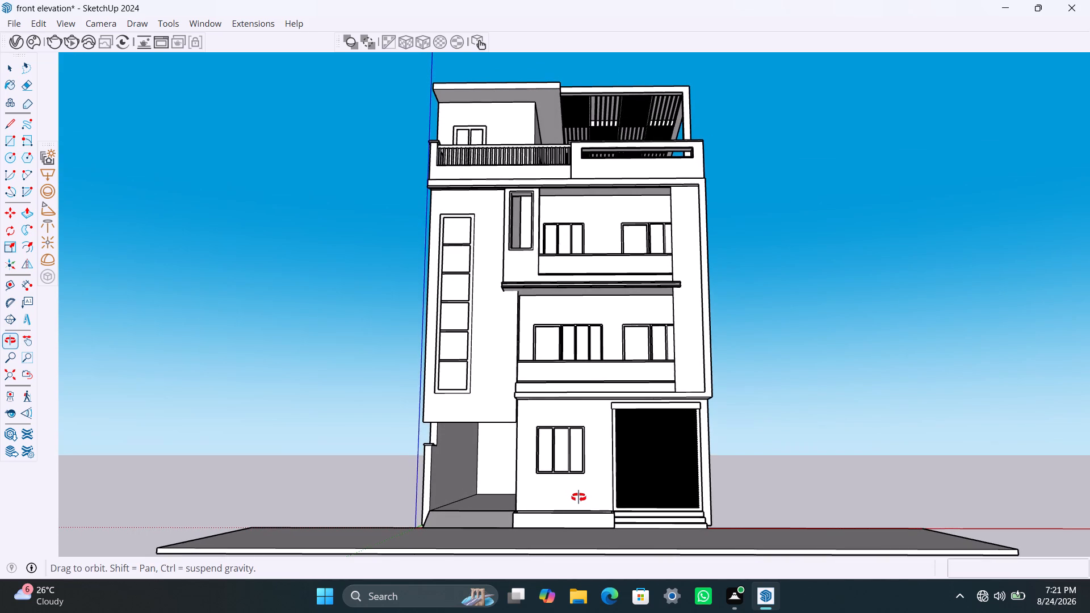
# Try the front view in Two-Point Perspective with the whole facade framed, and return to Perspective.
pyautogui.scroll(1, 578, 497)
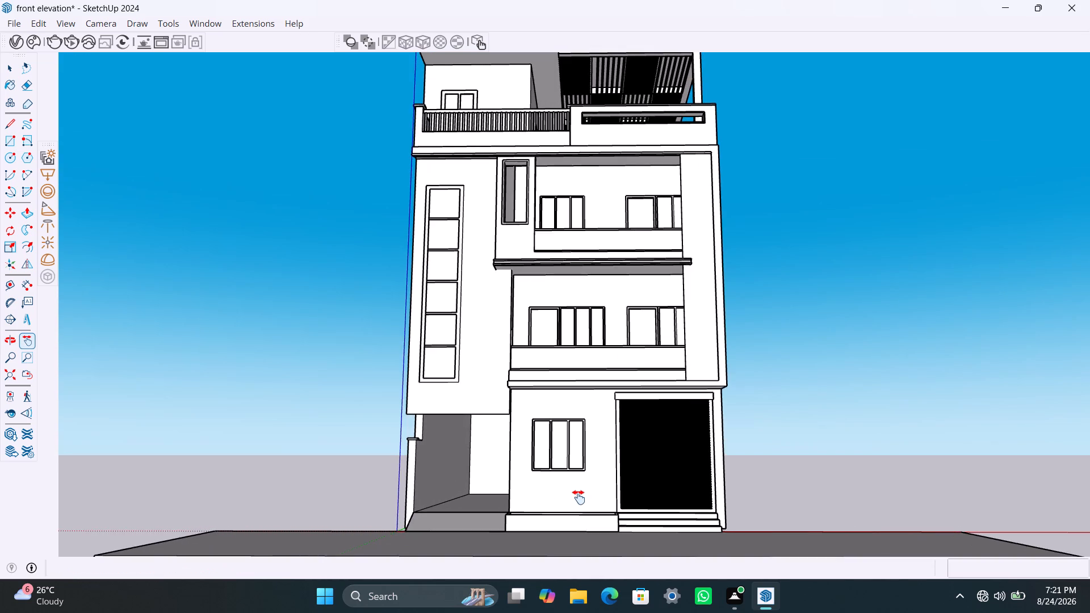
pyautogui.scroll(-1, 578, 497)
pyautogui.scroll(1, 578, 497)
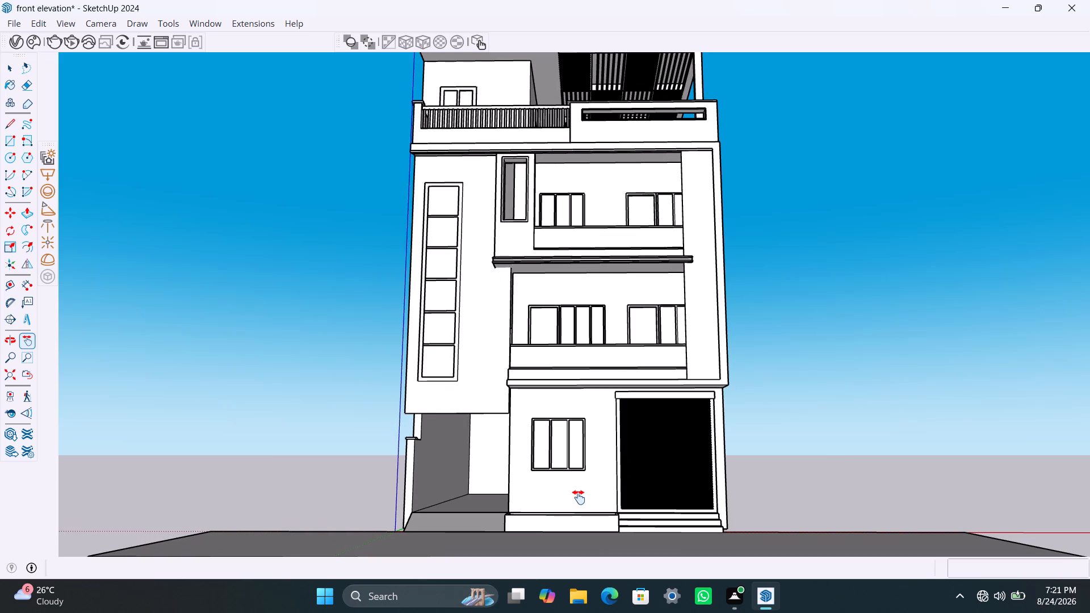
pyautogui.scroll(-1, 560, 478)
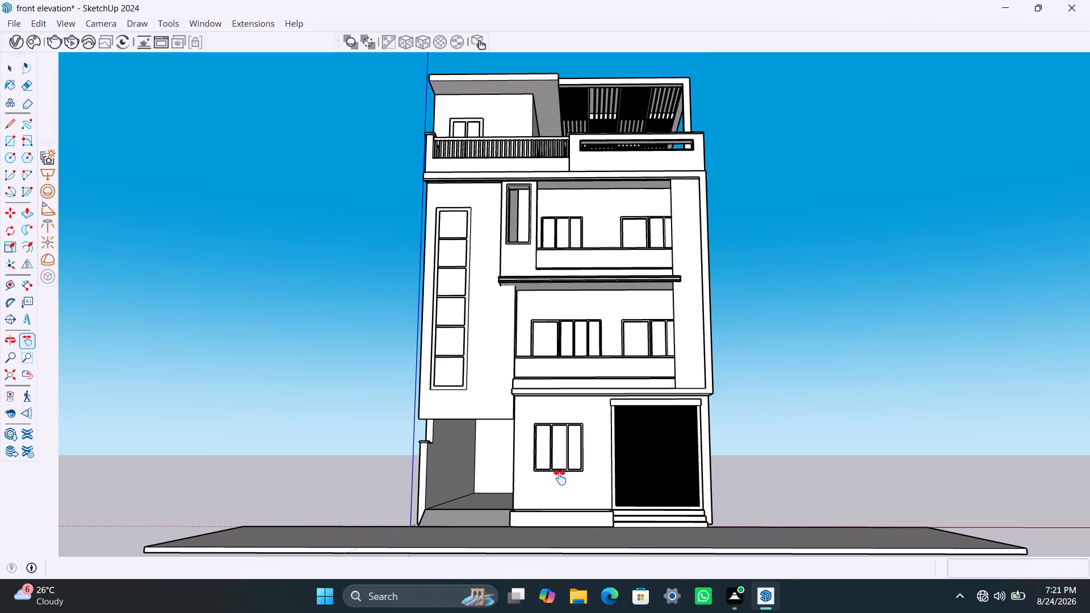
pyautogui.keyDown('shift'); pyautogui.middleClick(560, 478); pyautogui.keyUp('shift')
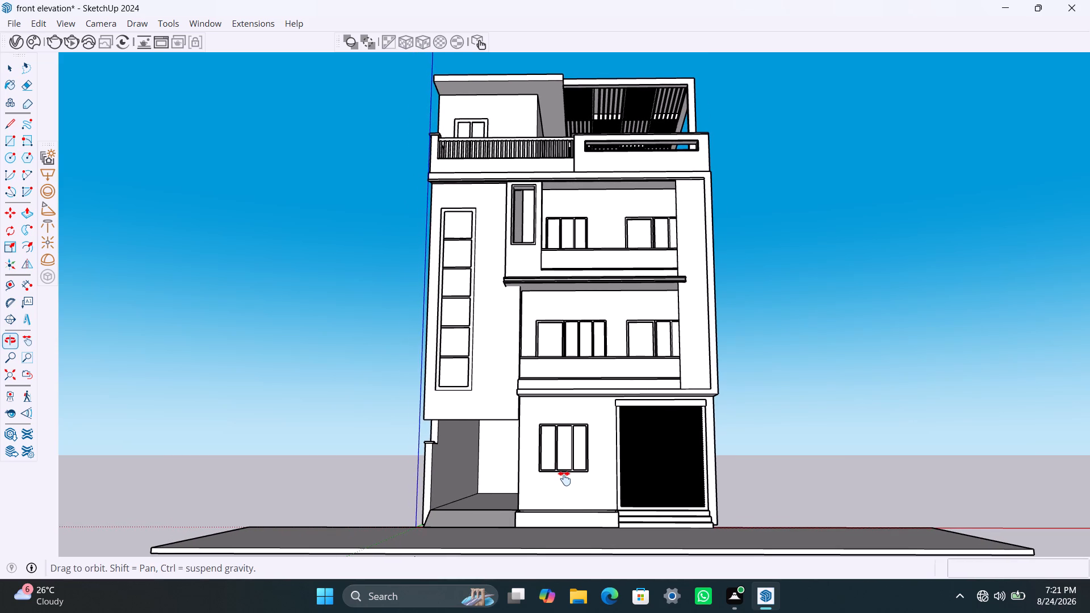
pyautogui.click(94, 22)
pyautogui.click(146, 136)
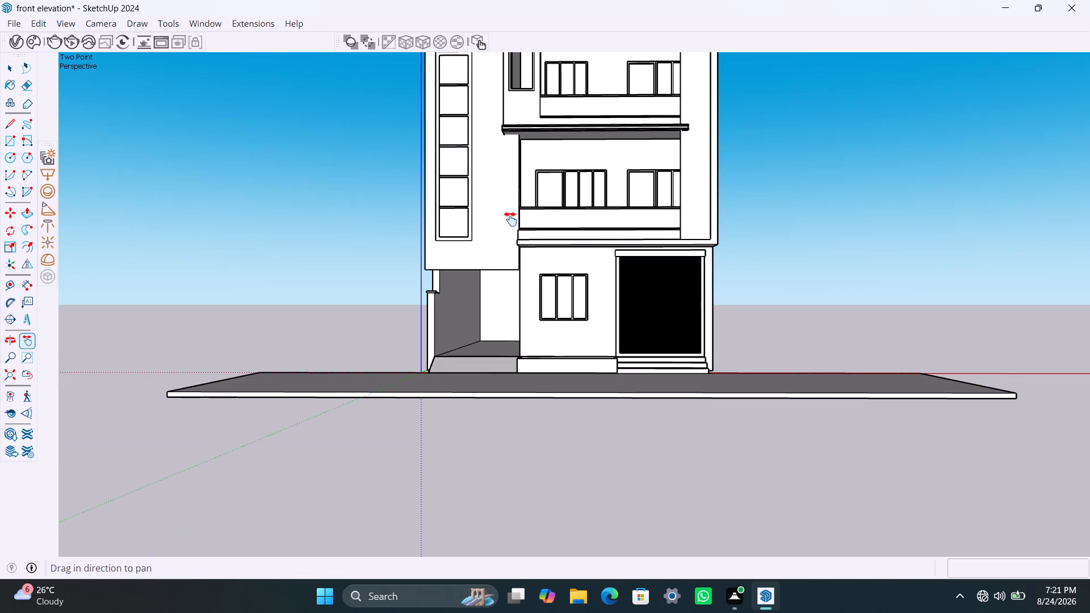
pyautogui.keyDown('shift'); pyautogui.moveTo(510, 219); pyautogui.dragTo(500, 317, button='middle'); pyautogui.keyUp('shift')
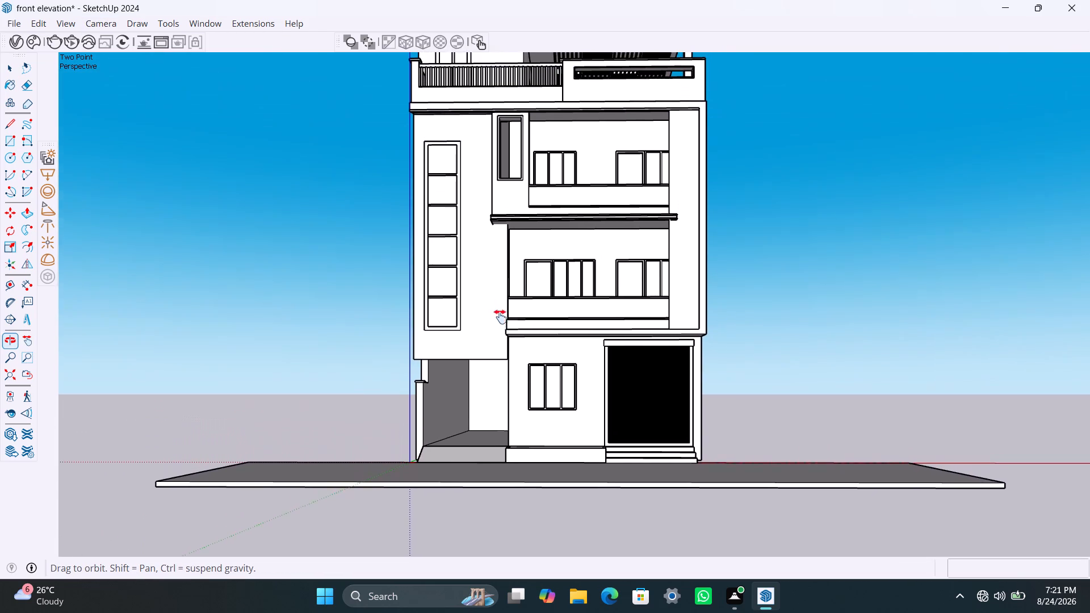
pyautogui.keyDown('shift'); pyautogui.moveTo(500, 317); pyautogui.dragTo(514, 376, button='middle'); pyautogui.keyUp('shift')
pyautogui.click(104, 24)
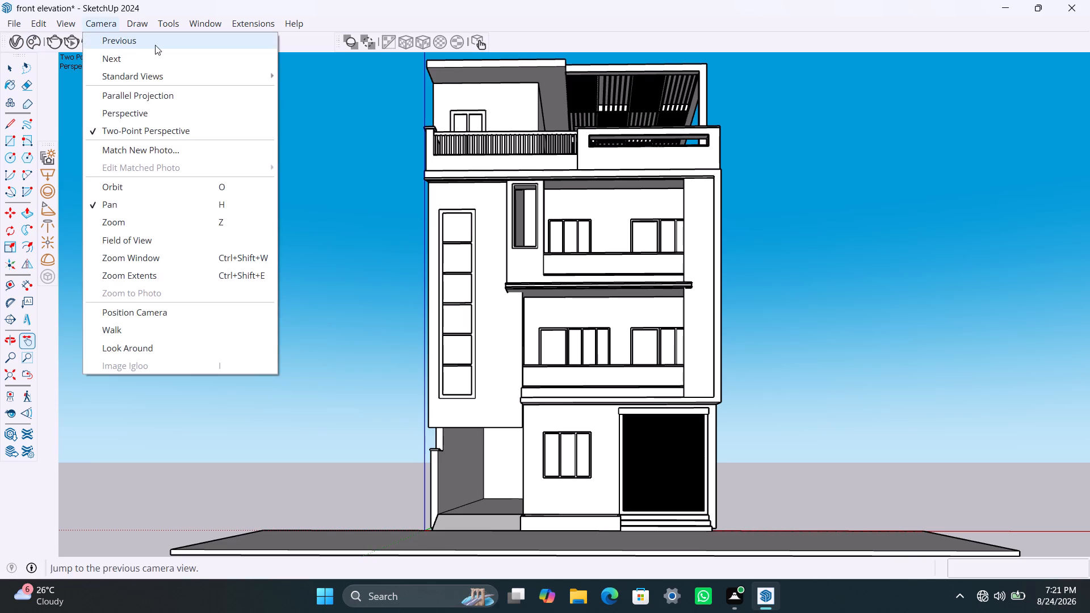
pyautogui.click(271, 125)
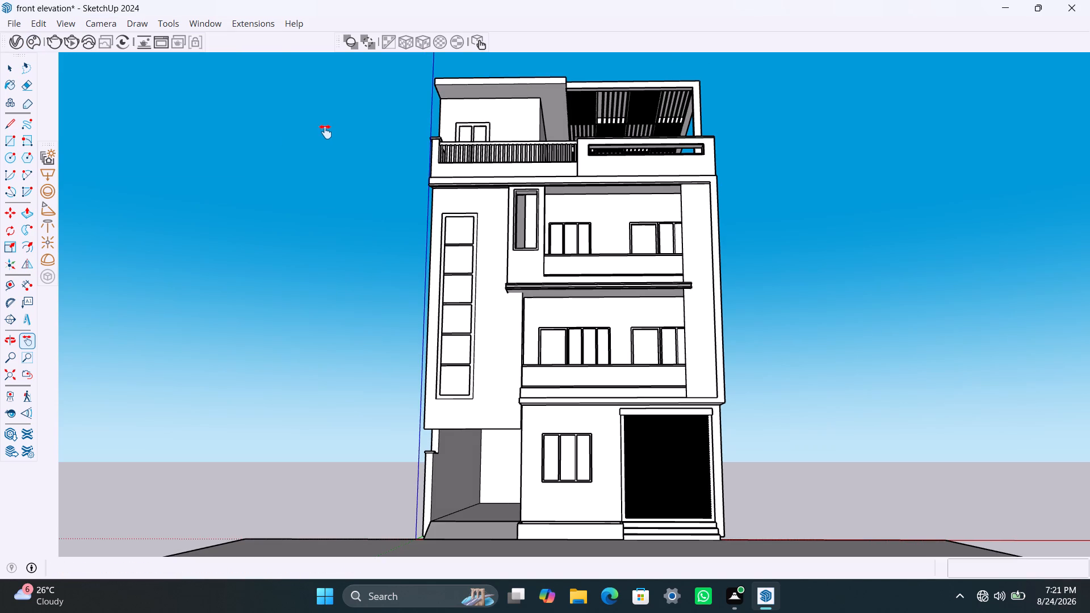
# Set the front view to Two-Point Perspective and frame the whole building from roof to base slab.
pyautogui.click(101, 24)
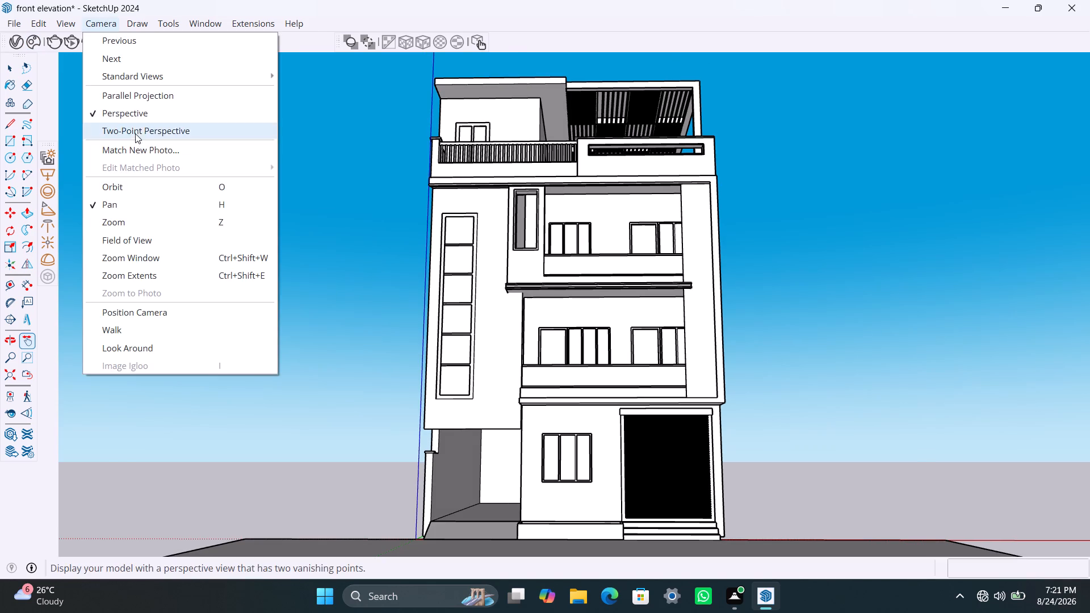
pyautogui.click(135, 131)
pyautogui.keyDown('shift'); pyautogui.moveTo(485, 242); pyautogui.dragTo(487, 265, button='middle'); pyautogui.keyUp('shift')
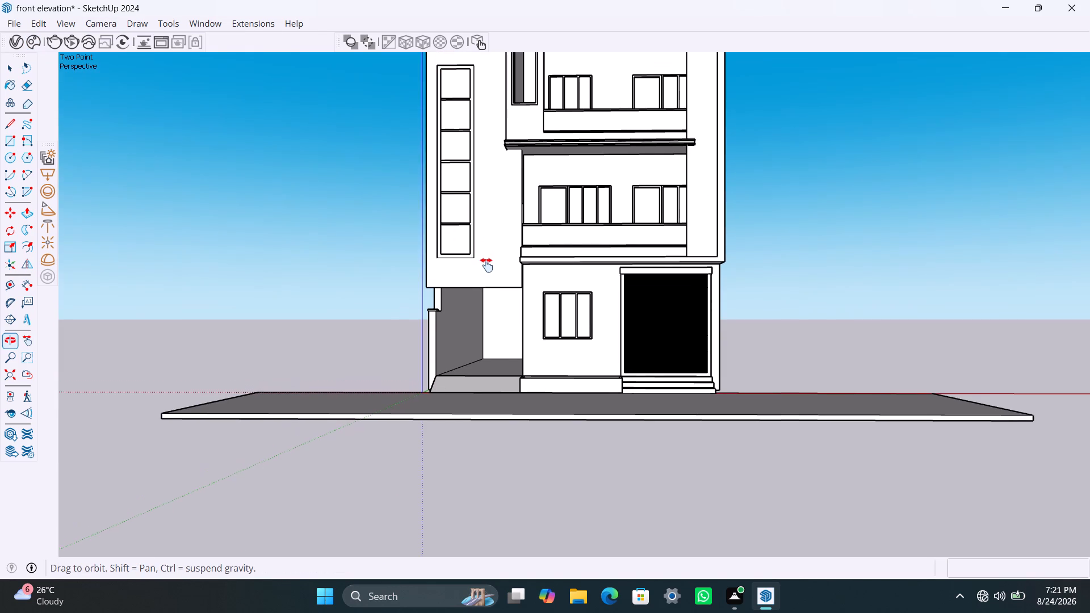
pyautogui.keyDown('shift'); pyautogui.moveTo(487, 265); pyautogui.dragTo(486, 386, button='middle'); pyautogui.keyUp('shift')
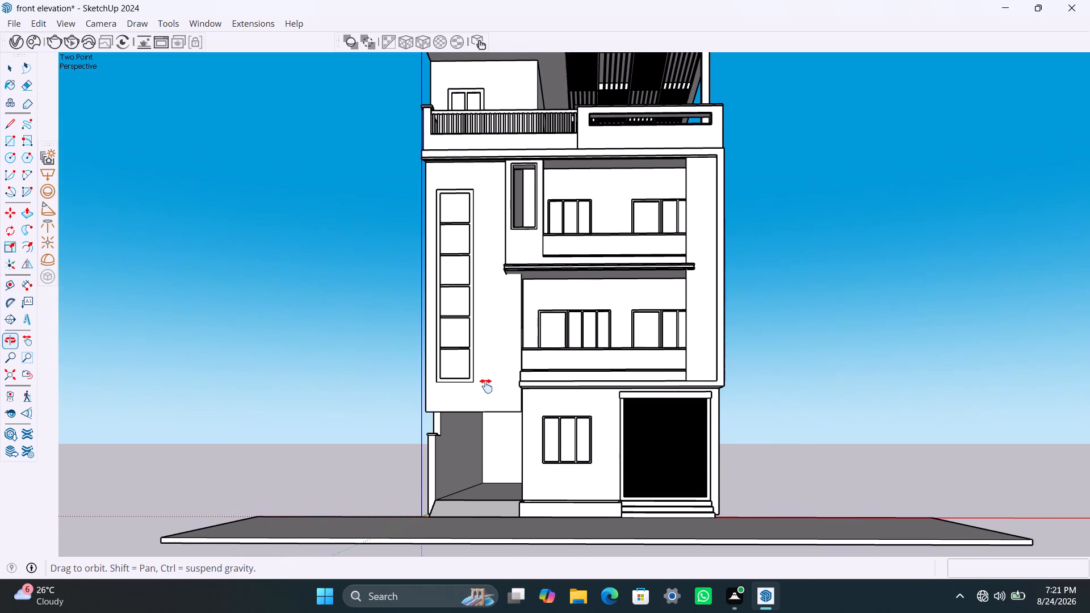
pyautogui.keyDown('shift'); pyautogui.moveTo(486, 386); pyautogui.dragTo(485, 394, button='middle'); pyautogui.keyUp('shift')
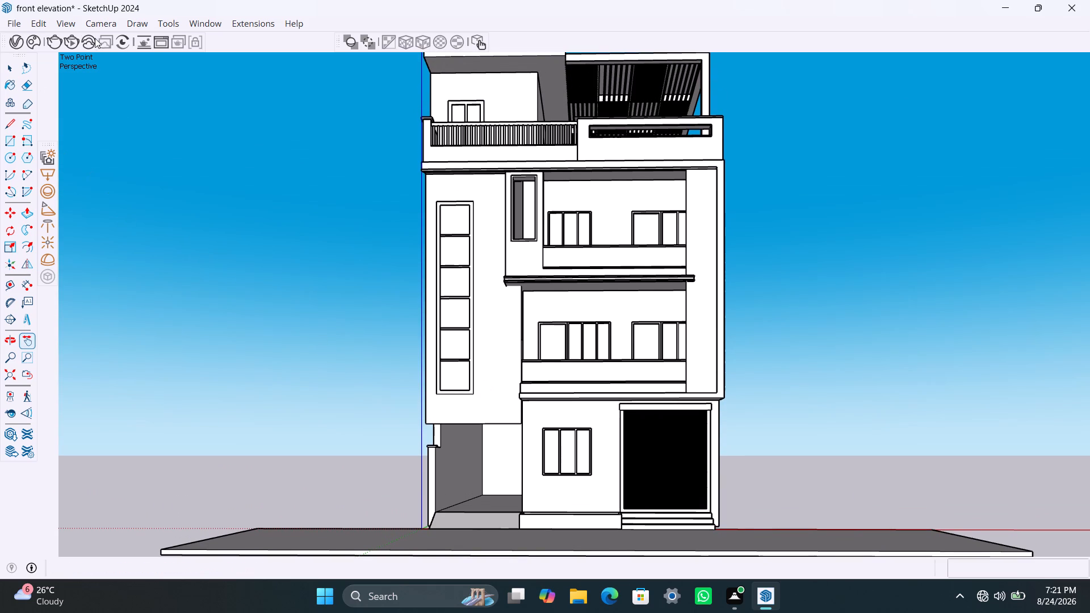
pyautogui.click(103, 25)
pyautogui.click(311, 163)
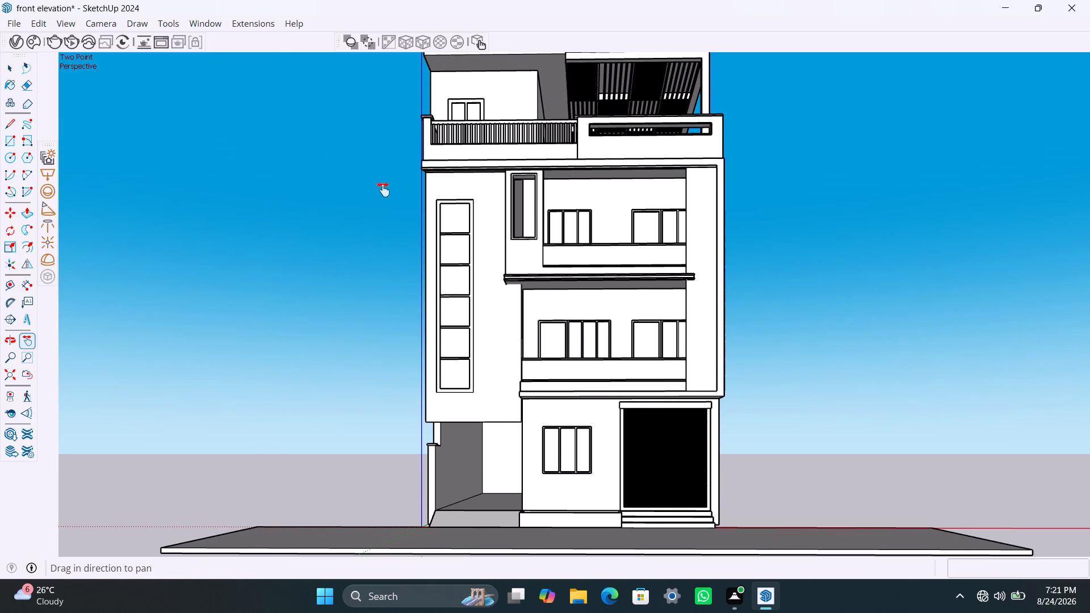
pyautogui.keyDown('shift'); pyautogui.middleClick(366, 190); pyautogui.keyUp('shift')
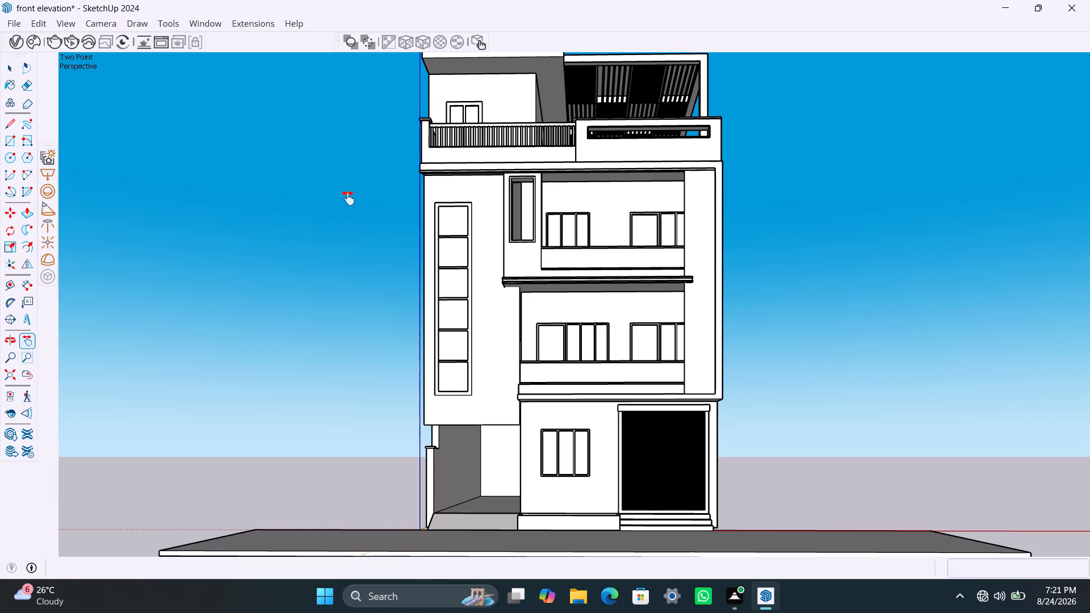
pyautogui.scroll(-1, 348, 198)
pyautogui.keyDown('shift'); pyautogui.moveTo(348, 198); pyautogui.dragTo(345, 209, button='middle'); pyautogui.keyUp('shift')
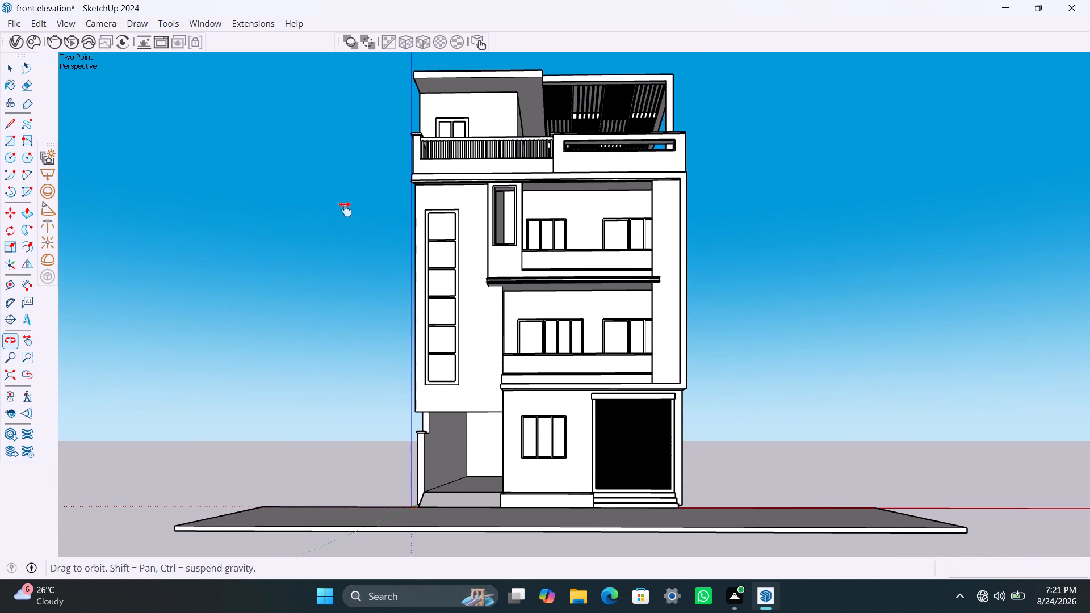
pyautogui.keyDown('shift'); pyautogui.moveTo(345, 209); pyautogui.dragTo(352, 230, button='middle'); pyautogui.keyUp('shift')
# Save the front elevation model.
pyautogui.hotkey('ctrl', 's')
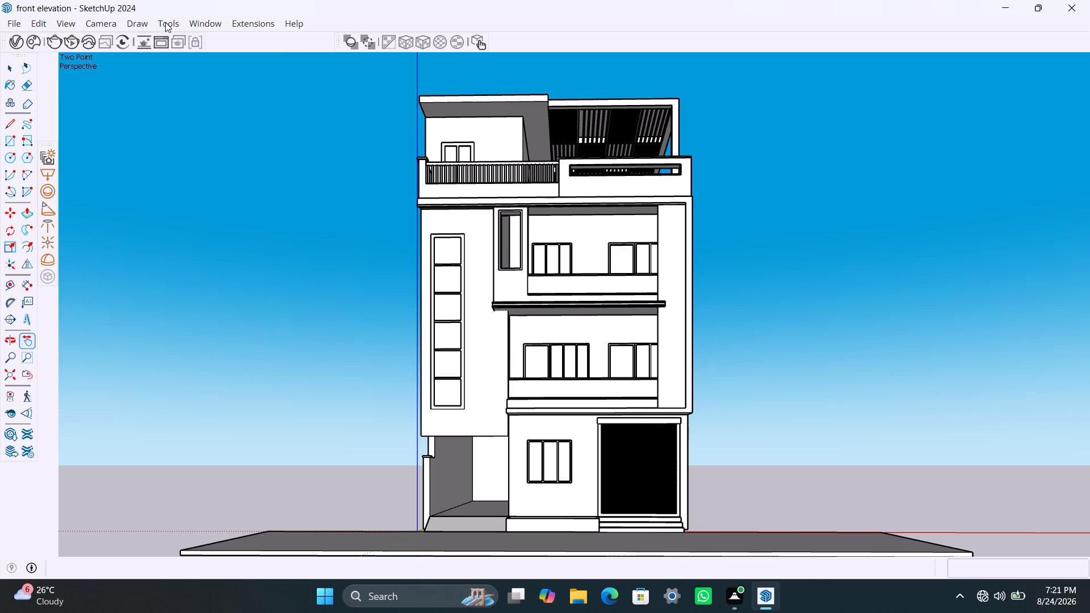
# Hide the model axes in the front elevation view.
pyautogui.click(139, 22)
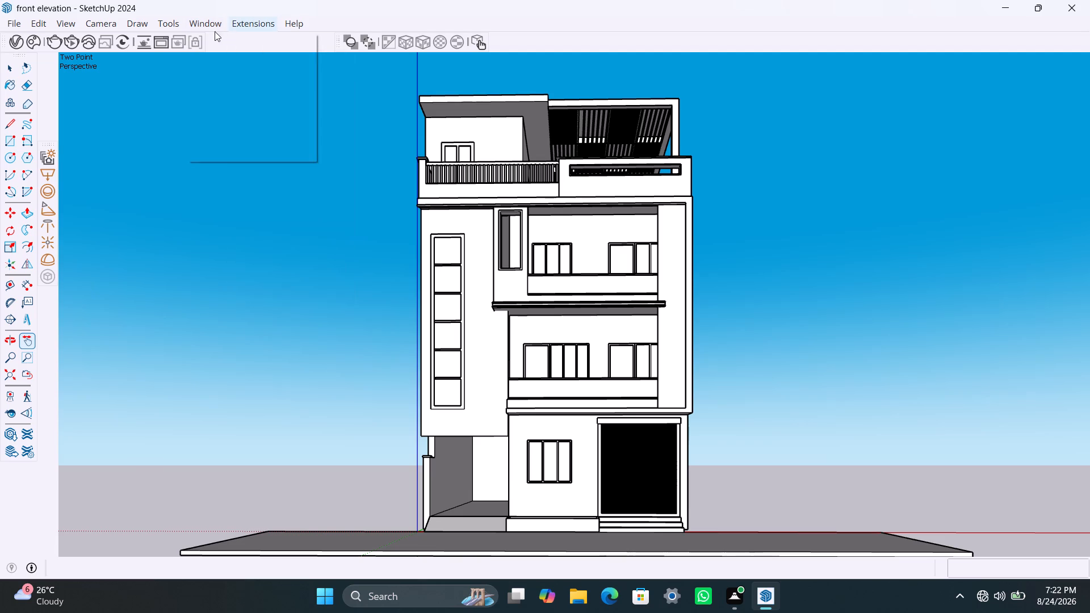
pyautogui.click(68, 24)
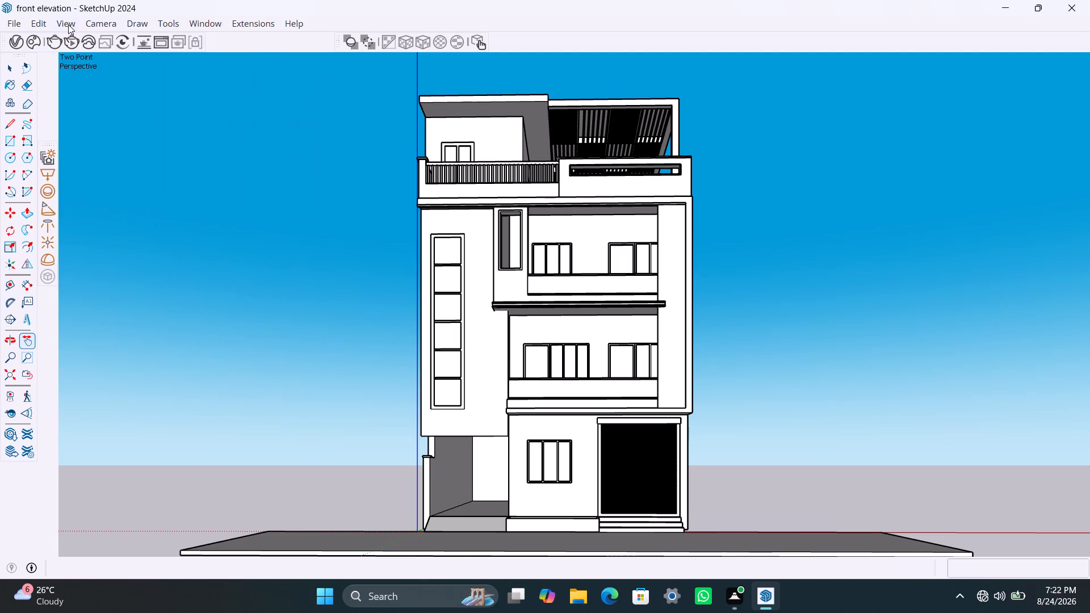
pyautogui.click(68, 24)
pyautogui.click(103, 171)
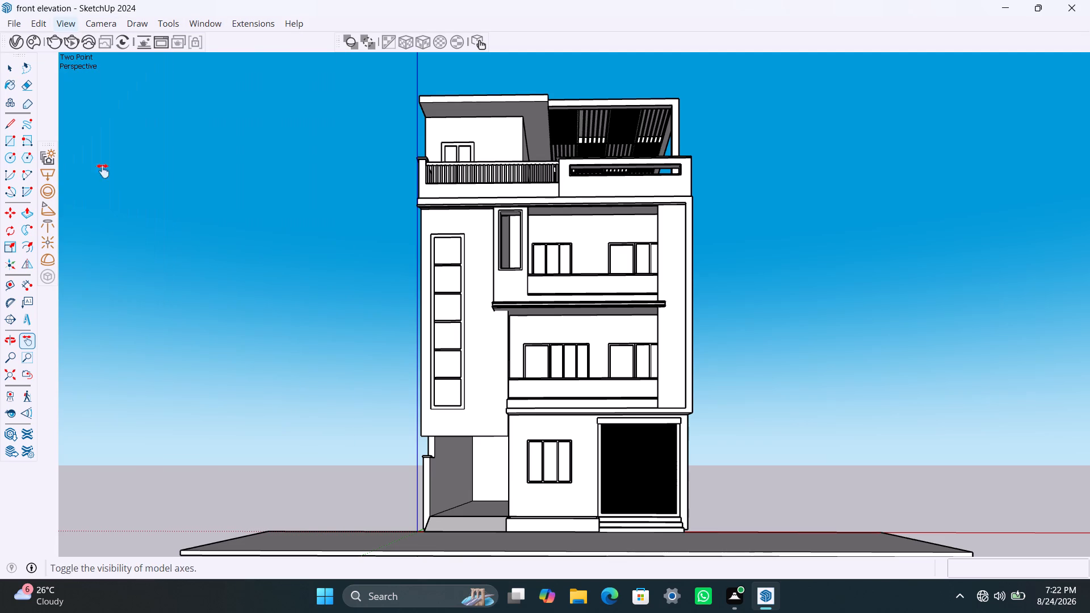